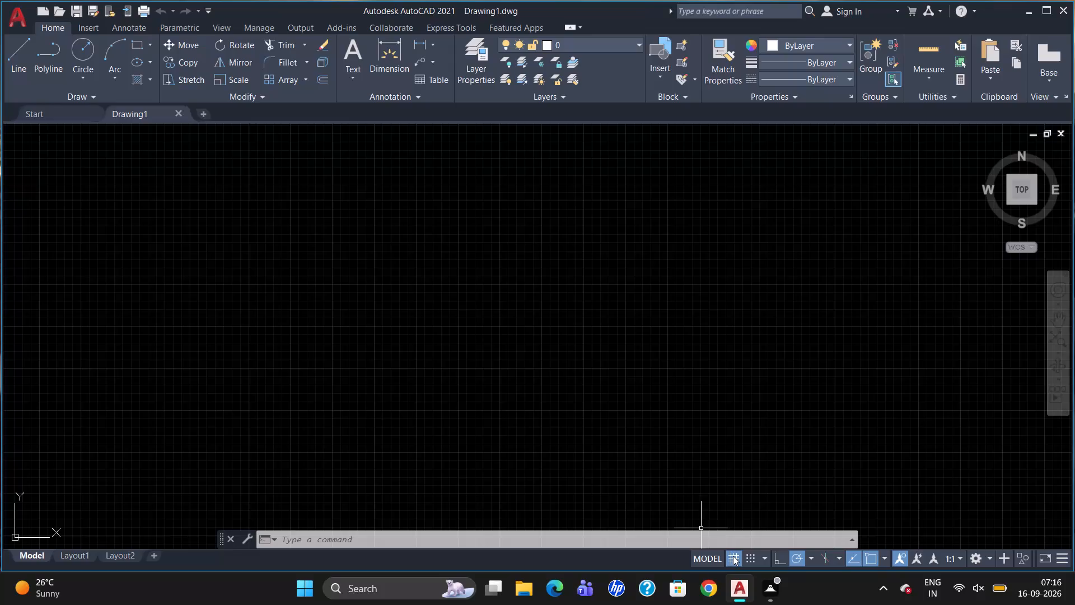
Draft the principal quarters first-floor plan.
Turn off the drawing grid display.
click(733, 556)
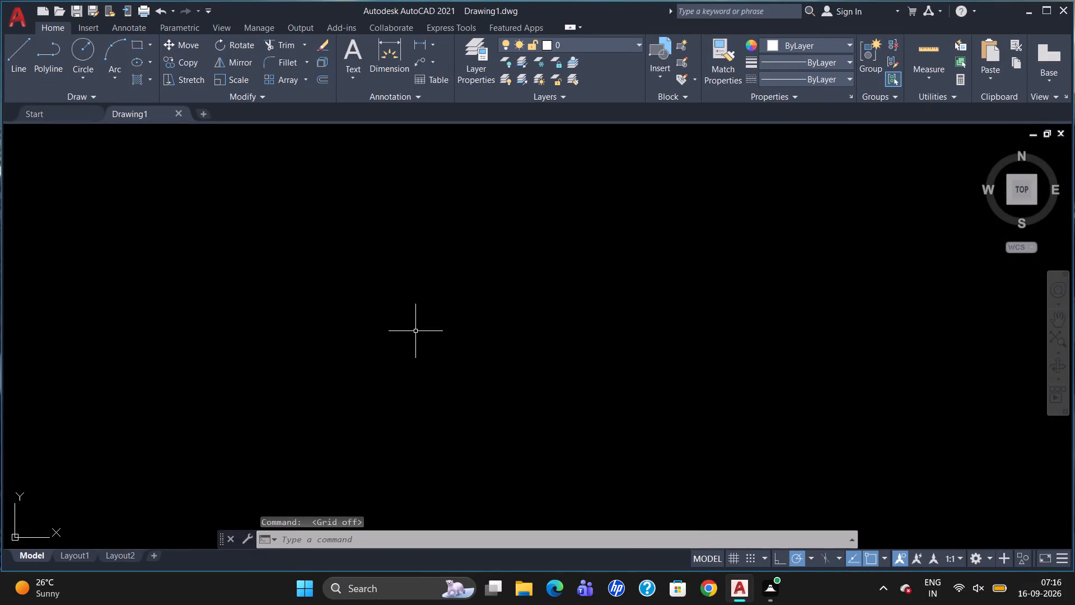
Open the Options dialog to check the Open and Save settings, and accept them.
click(496, 542)
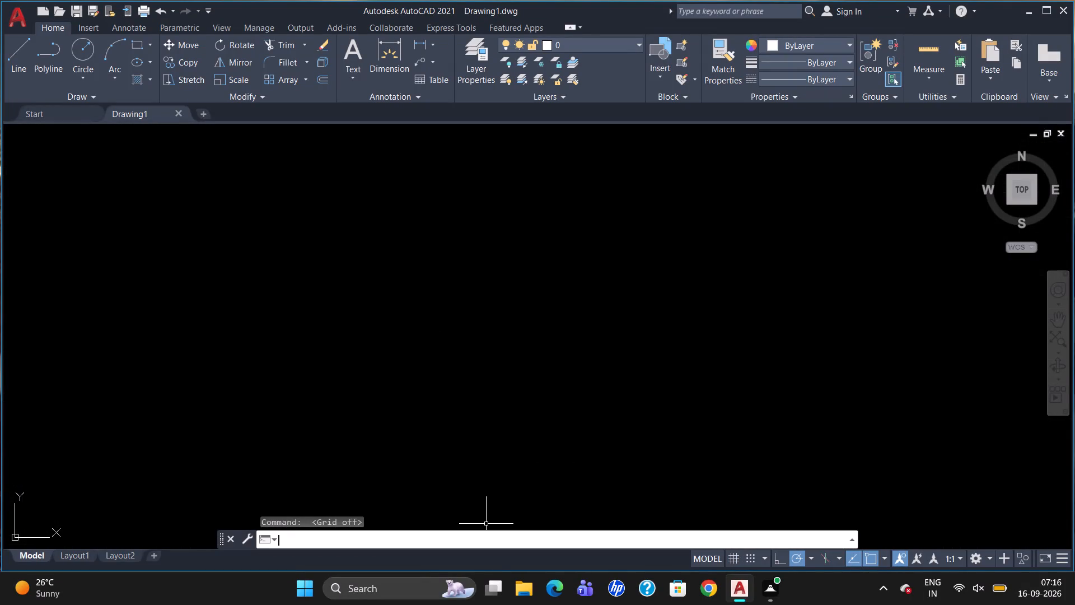
text(OPTIONS)
key(Return)
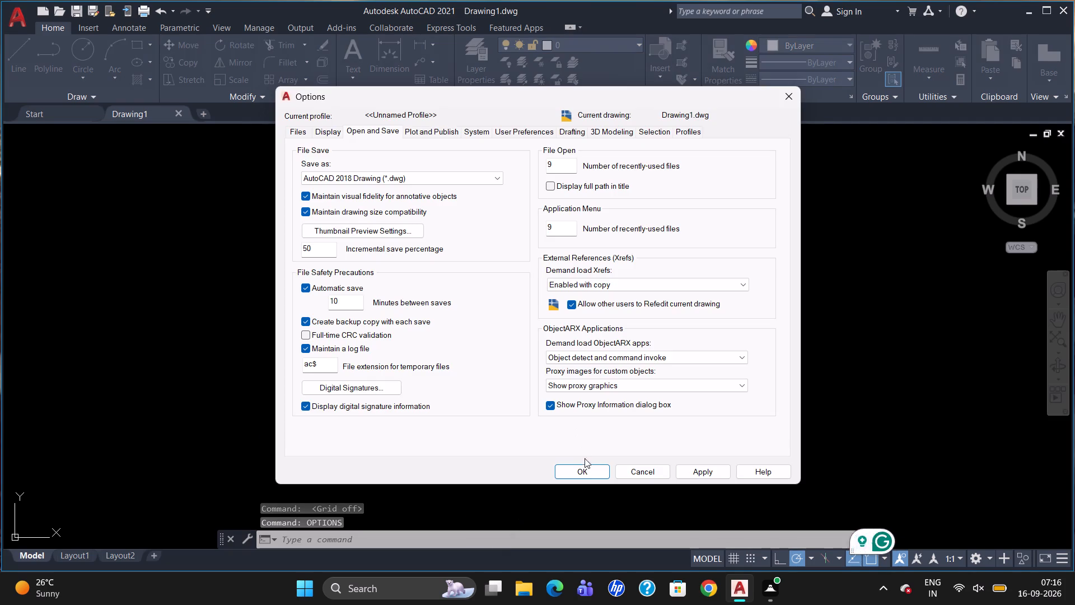
click(592, 476)
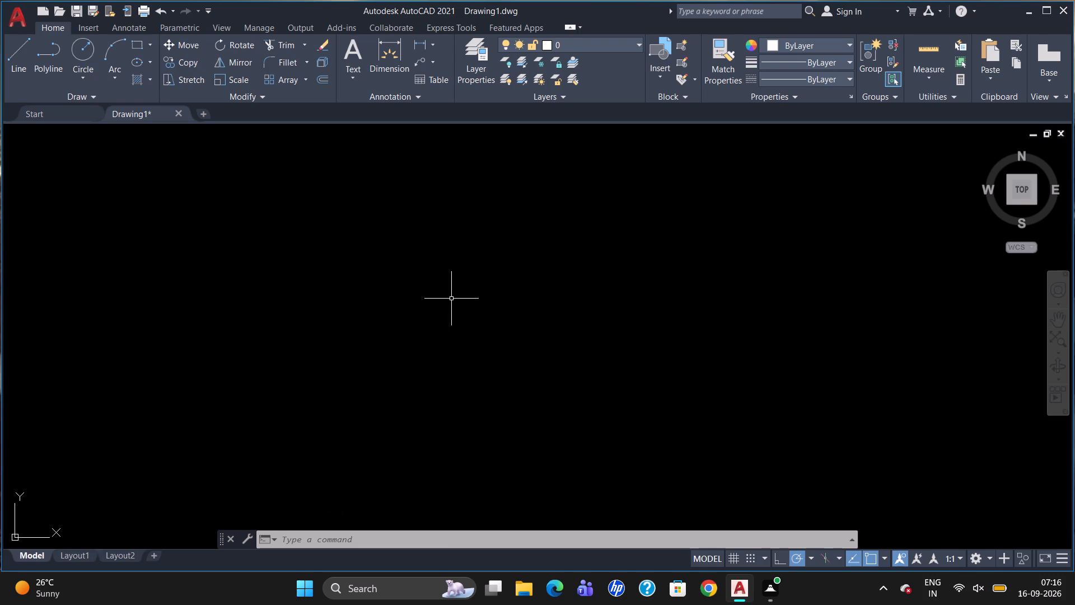
Modify the ISO-25 dimension style so its primary linear units use the Decimal format.
key(d)
key(Return)
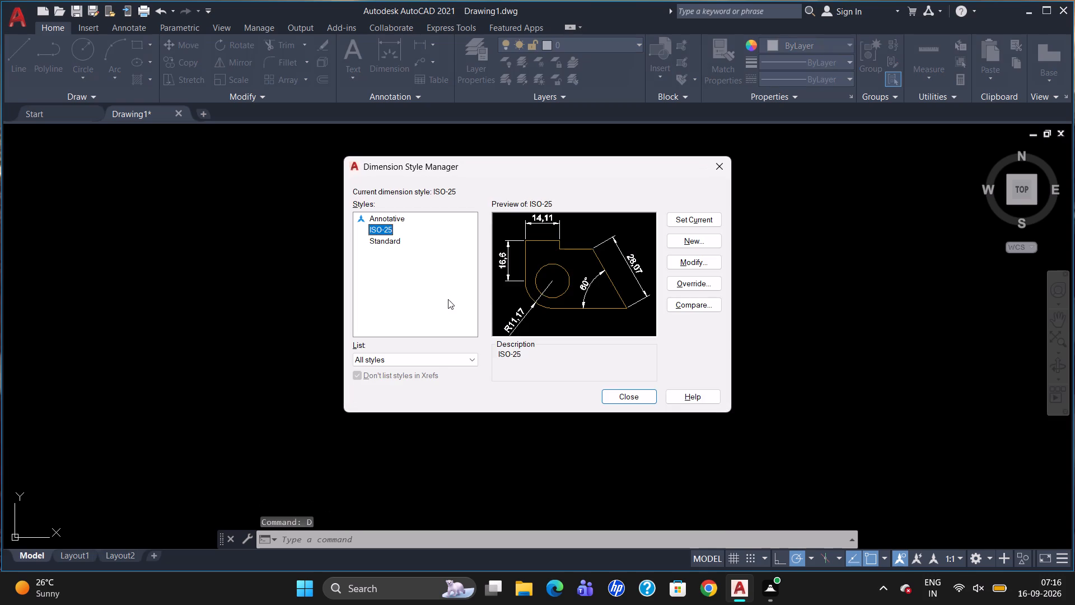
click(708, 263)
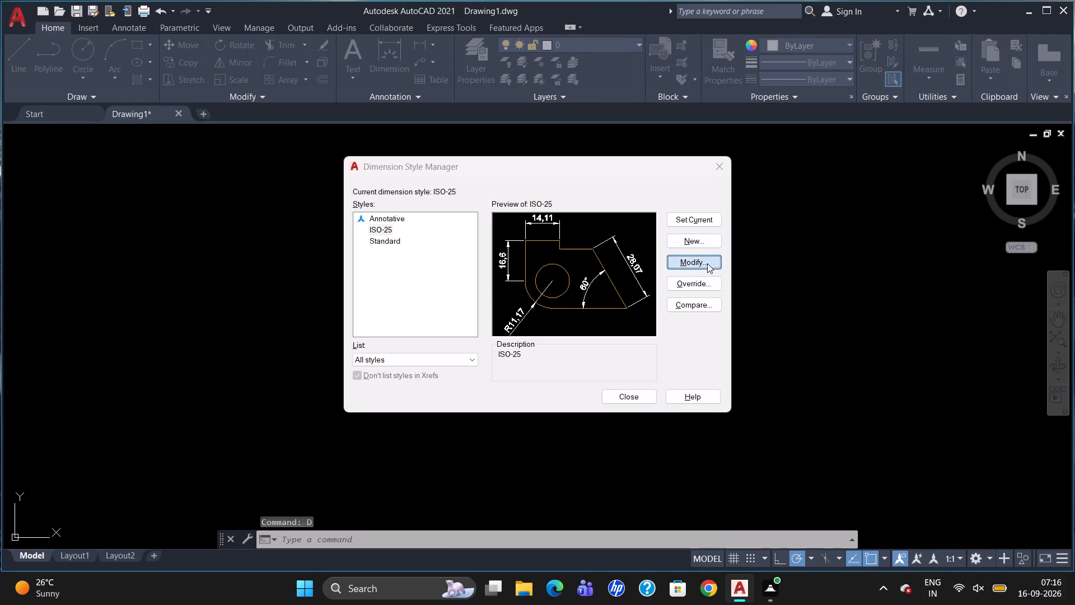
click(497, 141)
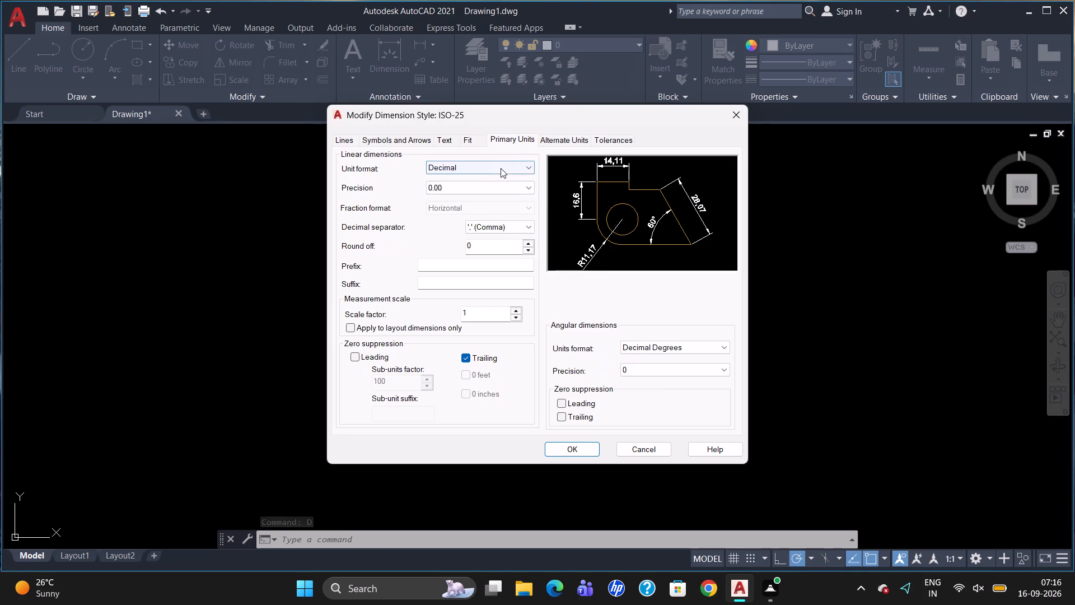
click(501, 169)
click(490, 198)
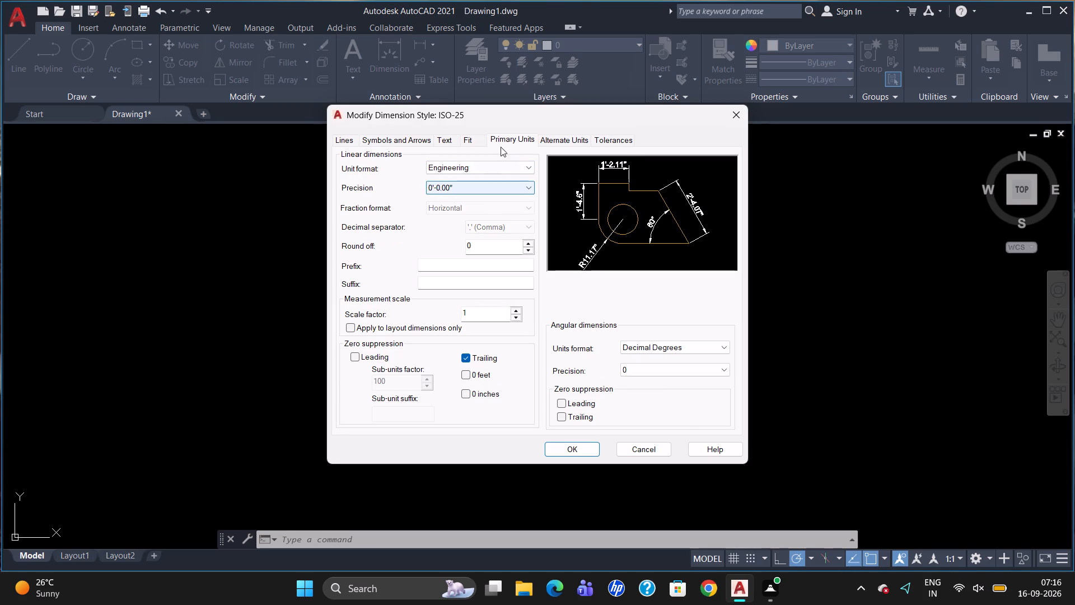
click(505, 139)
click(518, 140)
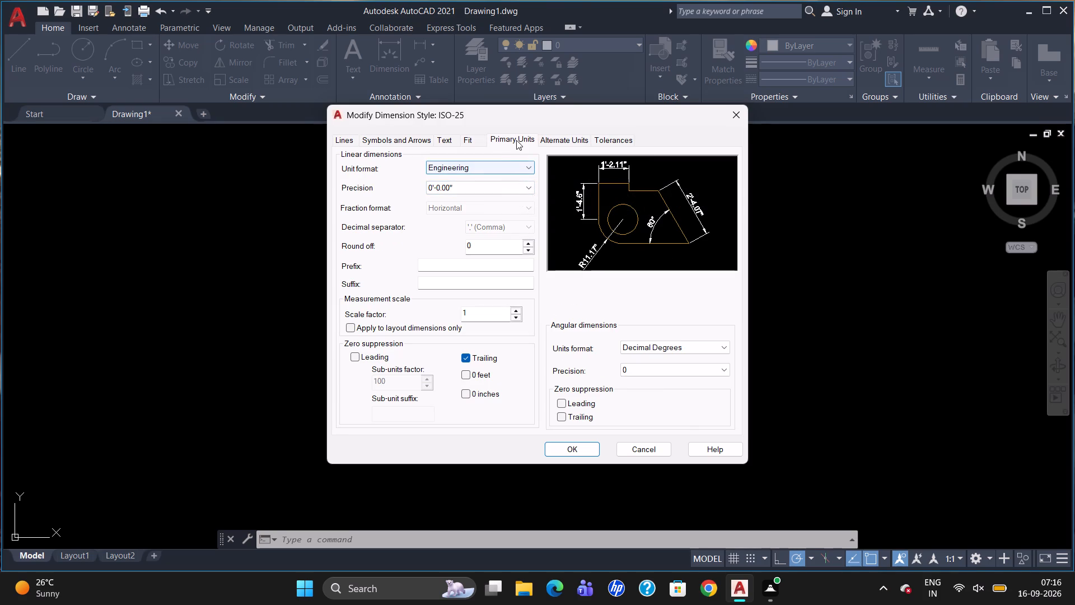
click(516, 140)
click(511, 169)
click(506, 182)
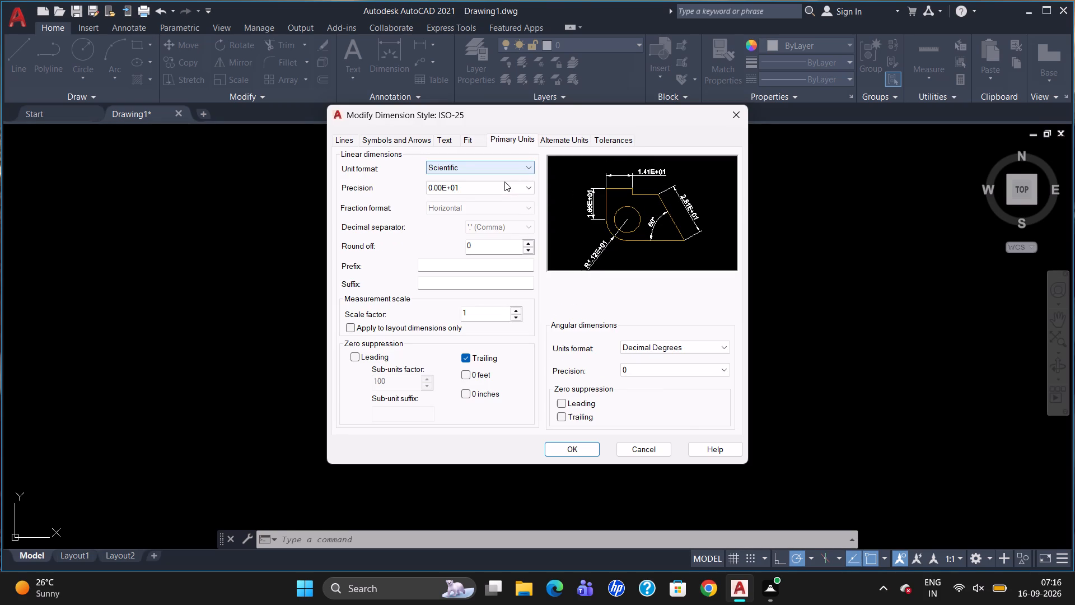
click(507, 165)
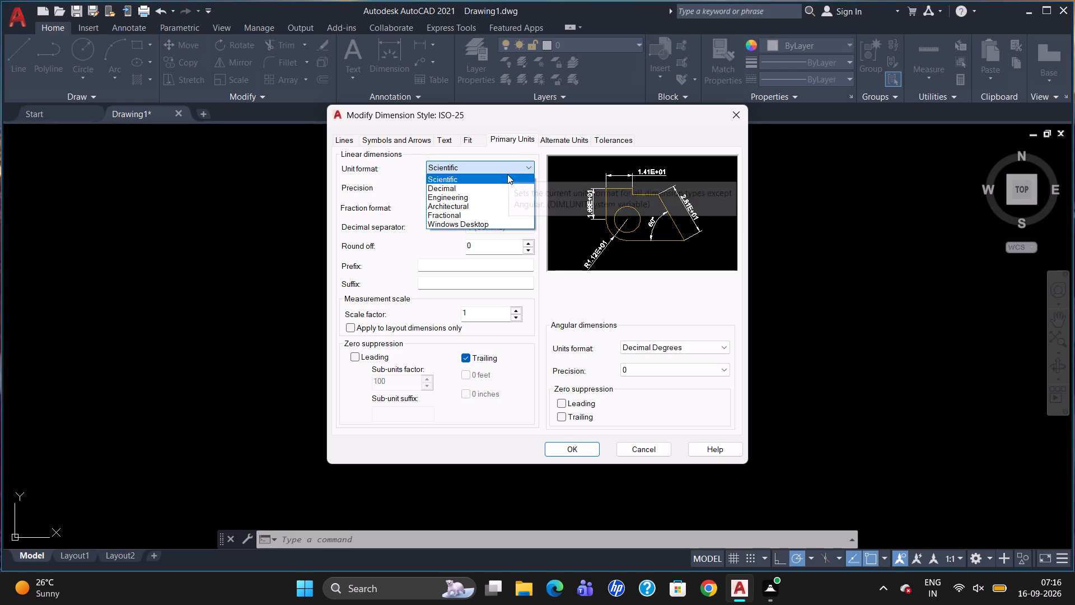
click(503, 187)
Set the ISO-25 dimension style's text height to 100.
click(440, 137)
drag(498, 240, 480, 247)
key(BackSpace)
text(100)
Set the ISO-25 dimension style's arrow size to 100.
click(406, 143)
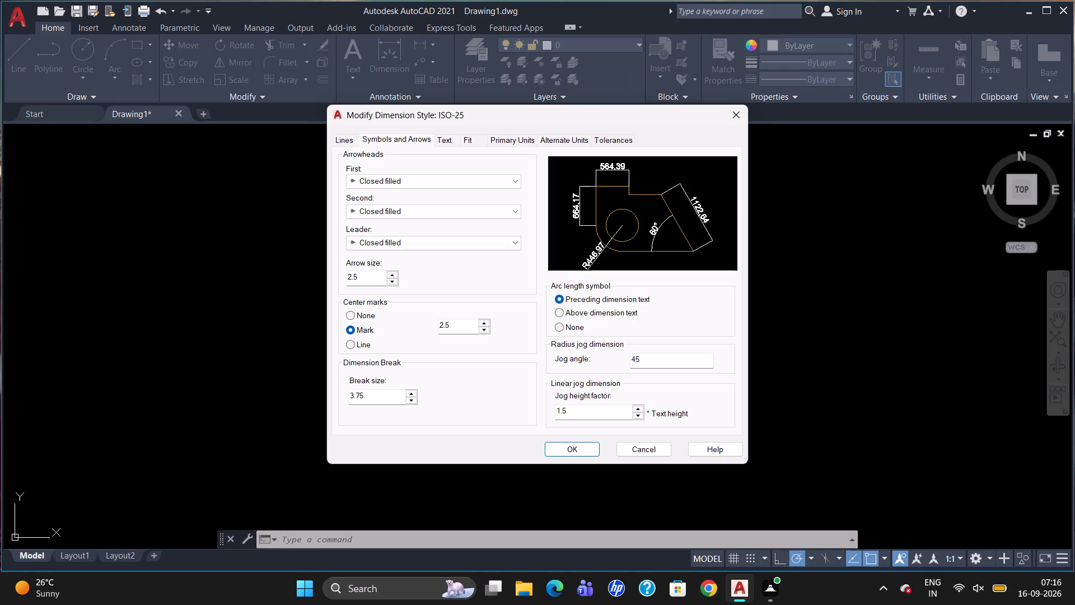
drag(372, 282, 325, 288)
key(BackSpace)
text(100)
Show the ISO-25 style's dimension and extension line settings and dismiss the McAfee pop-up.
click(351, 139)
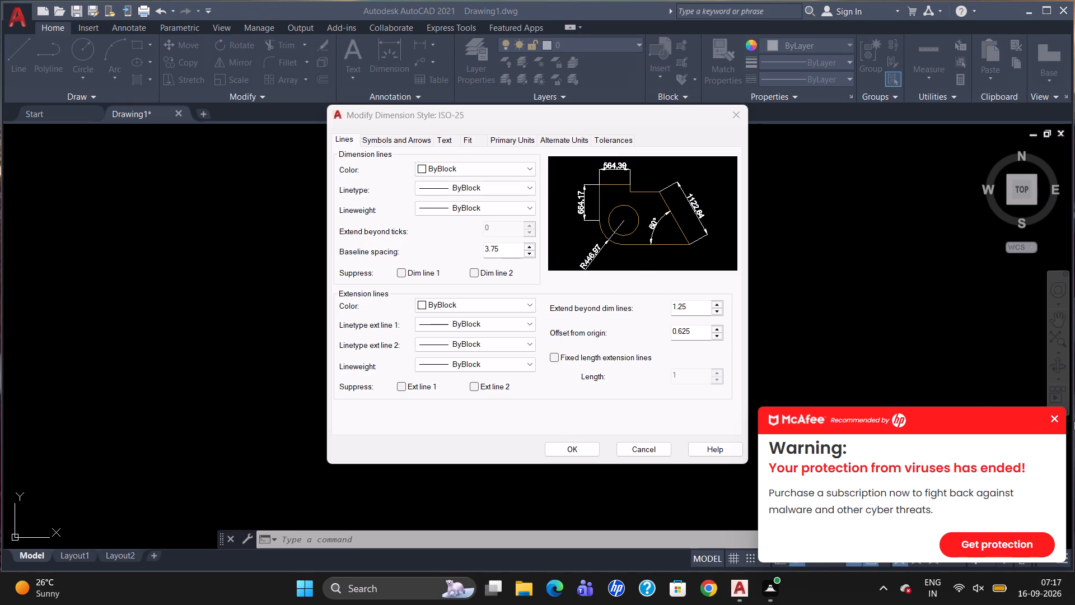
click(1054, 419)
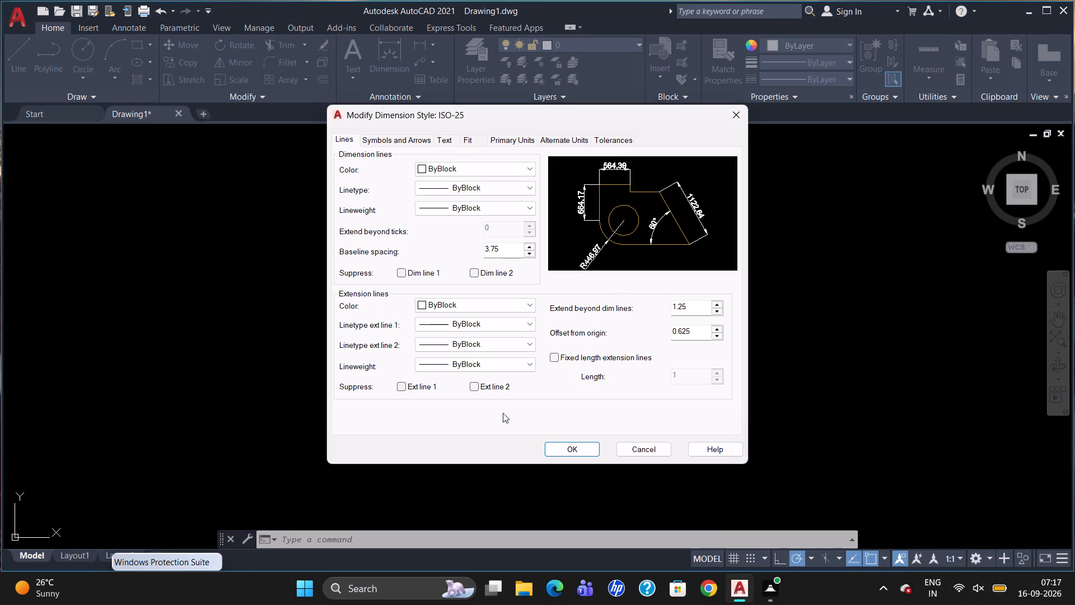
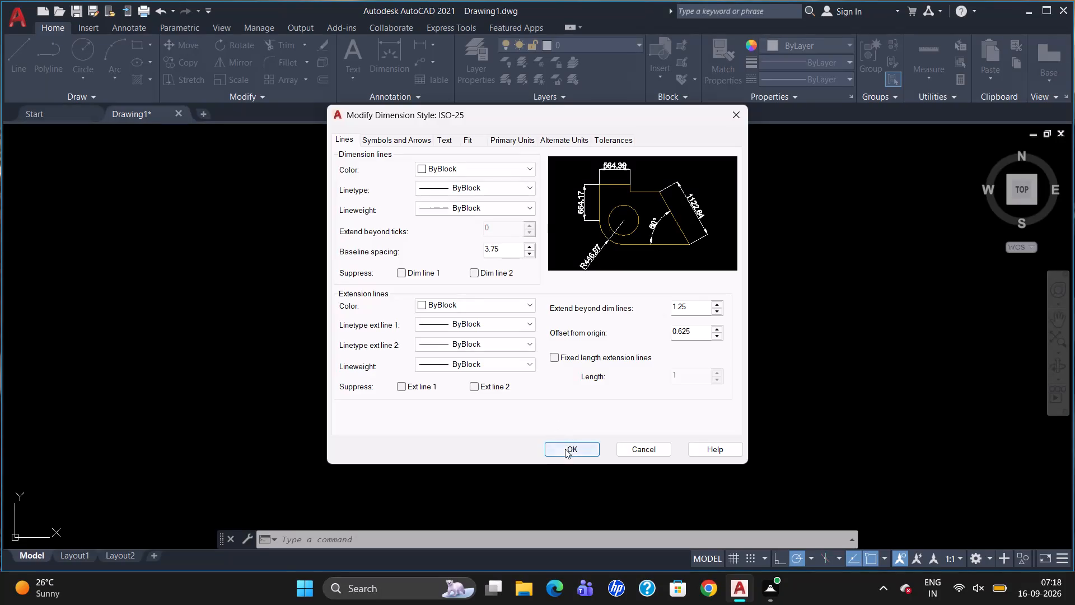
Apply the ISO-25 dimension style modifications and make ISO-25 the current dimension style.
click(565, 449)
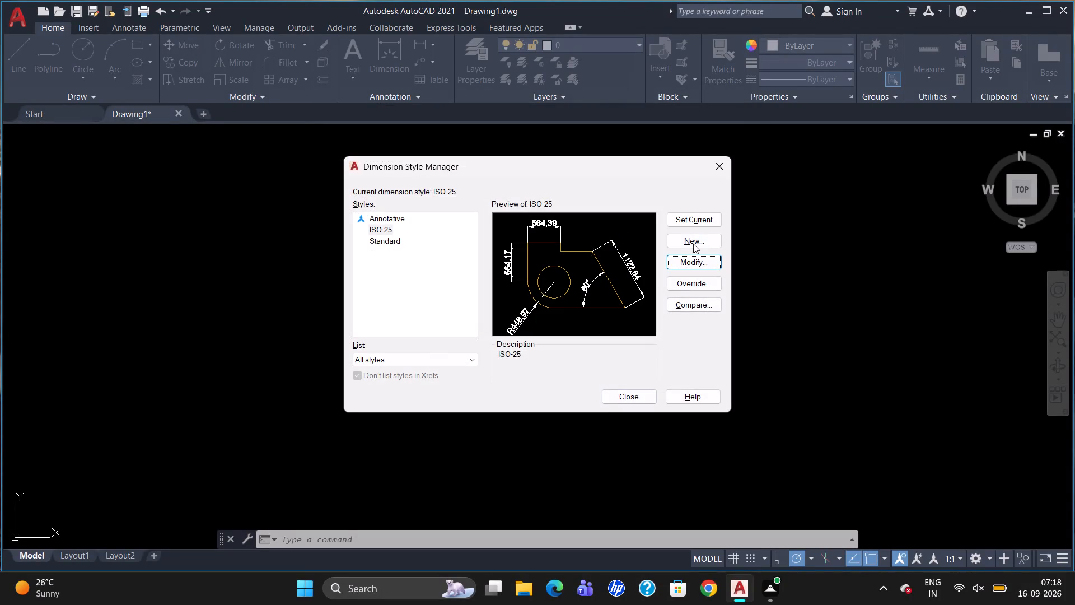
click(699, 221)
click(615, 392)
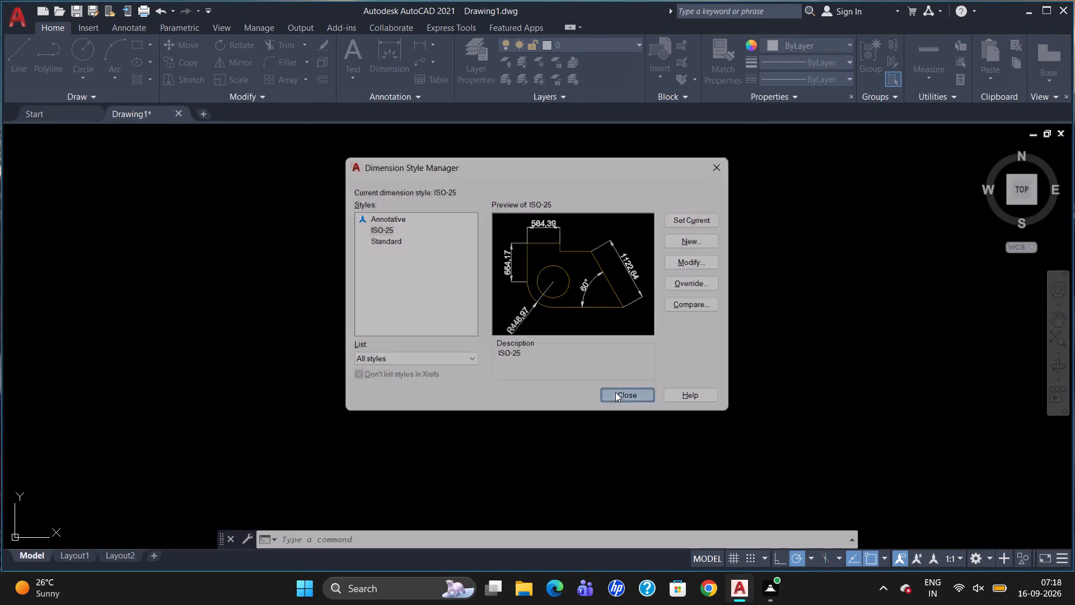
Set the model space limits with the lower-left corner at 0,0 and the upper-right corner at 297,420.
text(LIMITS)
key(Return)
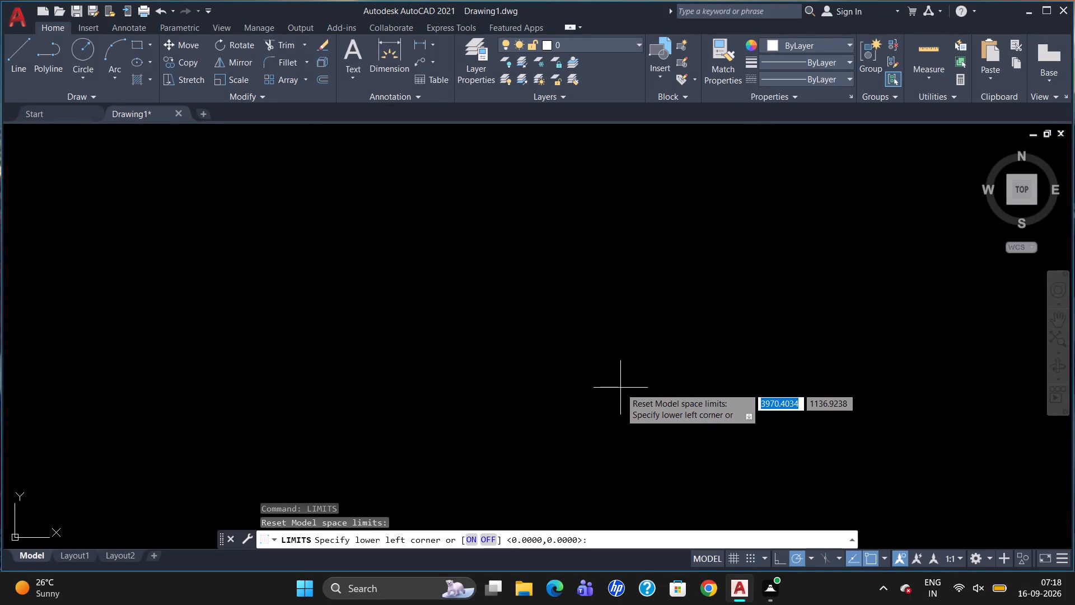
text(0,0)
key(Return)
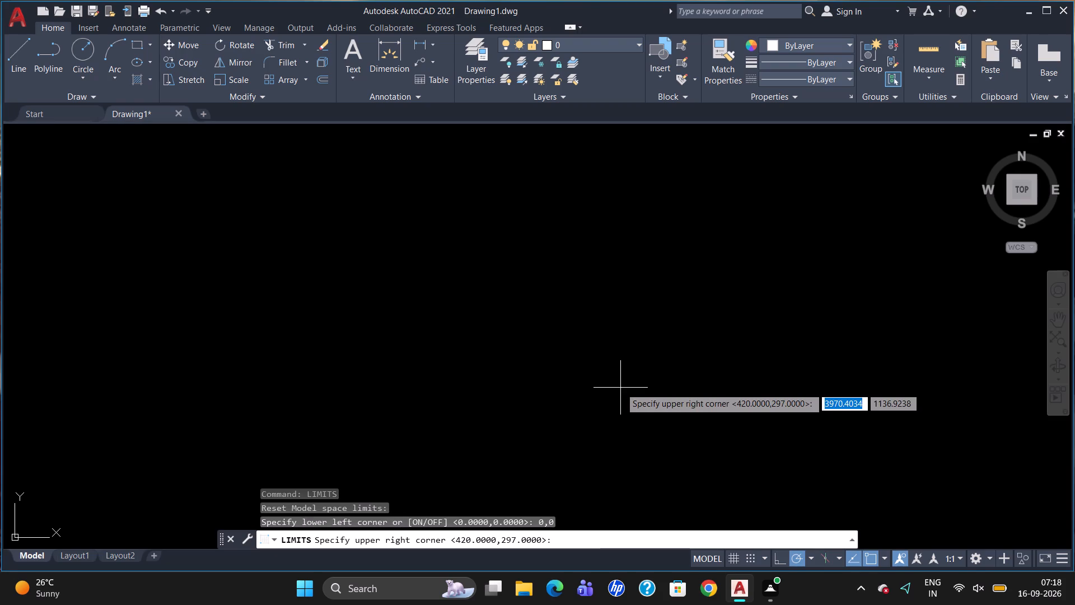
key(2)
text(97,)
text(420)
key(Return)
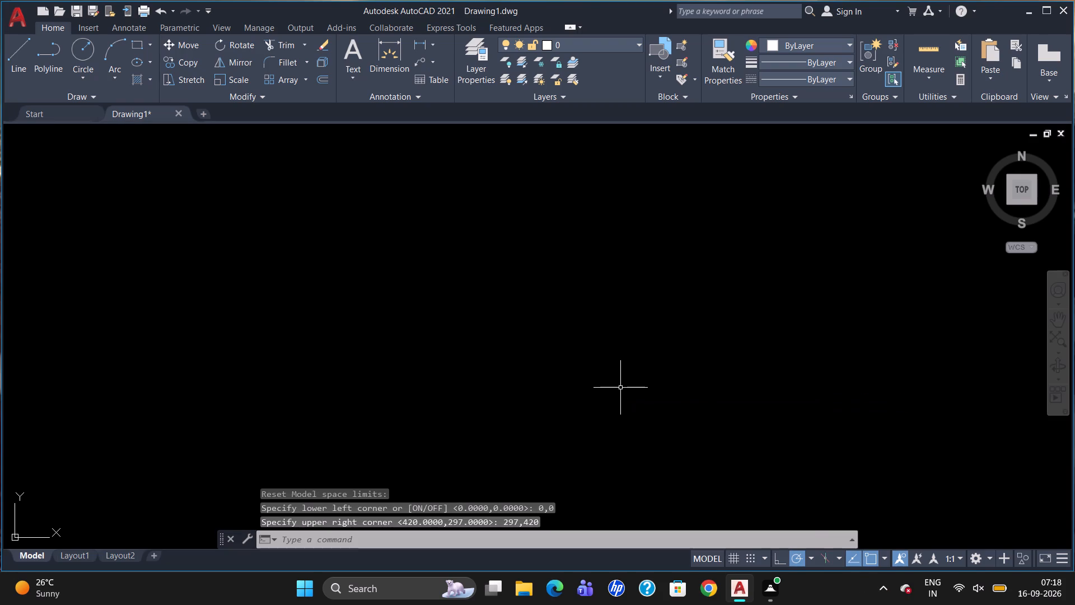
Zoom All to fit the full drawing limits in view.
key(z)
key(Return)
key(a)
key(Return)
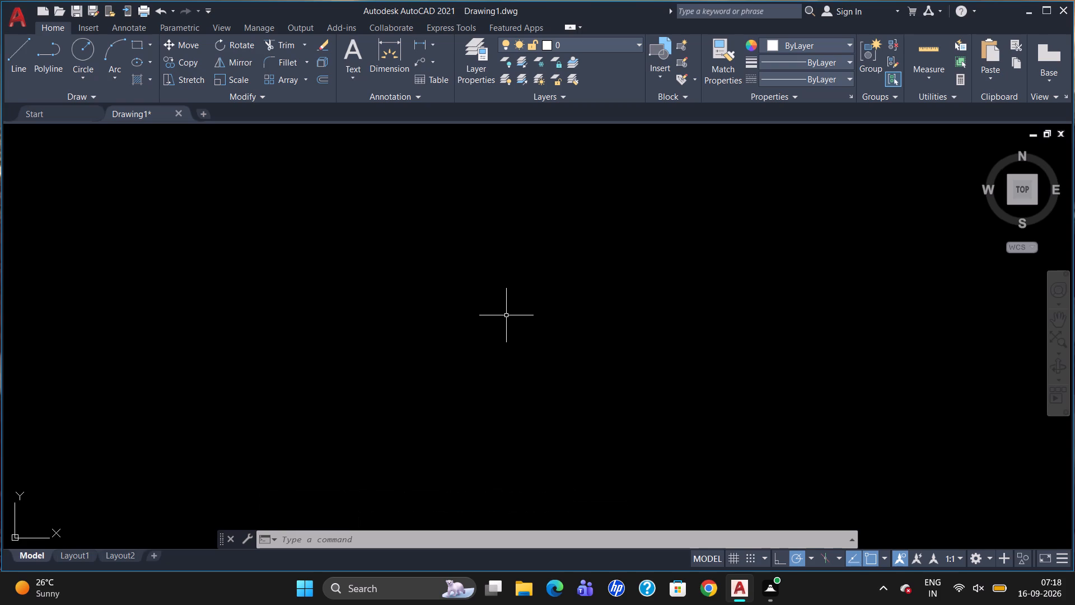
Open the QuickCalc calculator.
key(ctrl+8)
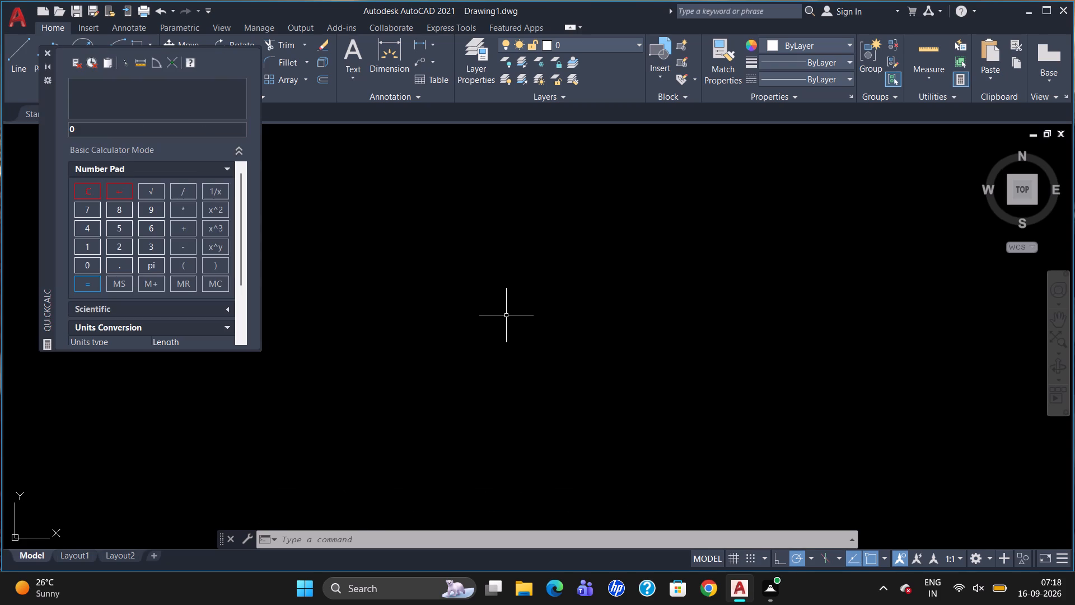
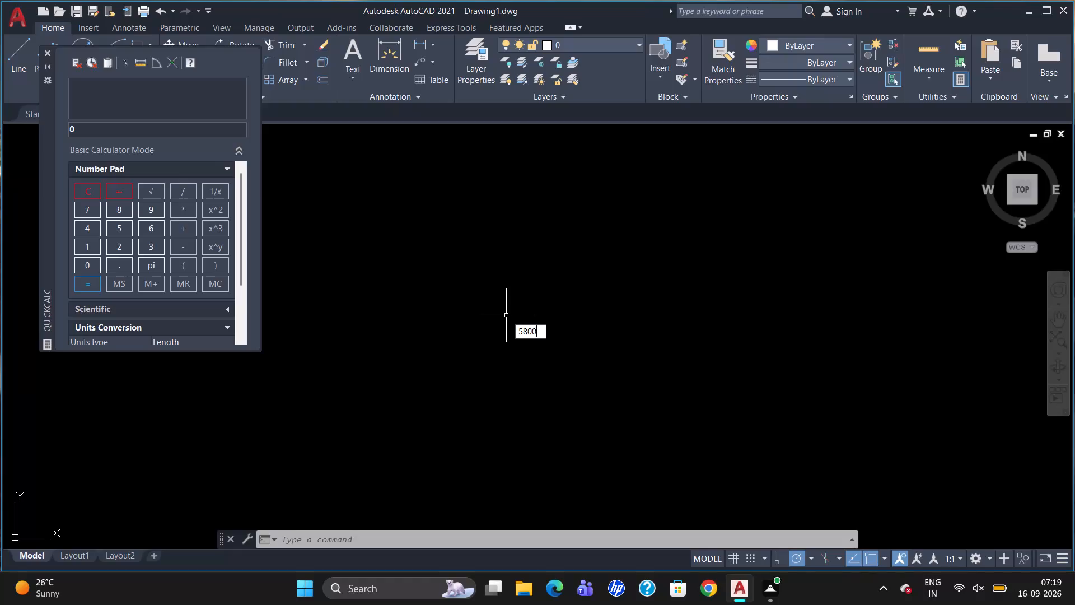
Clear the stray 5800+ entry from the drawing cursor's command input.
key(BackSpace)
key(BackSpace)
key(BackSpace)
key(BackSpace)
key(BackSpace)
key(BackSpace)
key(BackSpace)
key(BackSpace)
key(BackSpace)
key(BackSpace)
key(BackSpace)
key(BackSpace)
Calculate 5800+5800+5900+5800+5800+230 in QuickCalc, and close the calculator.
click(171, 117)
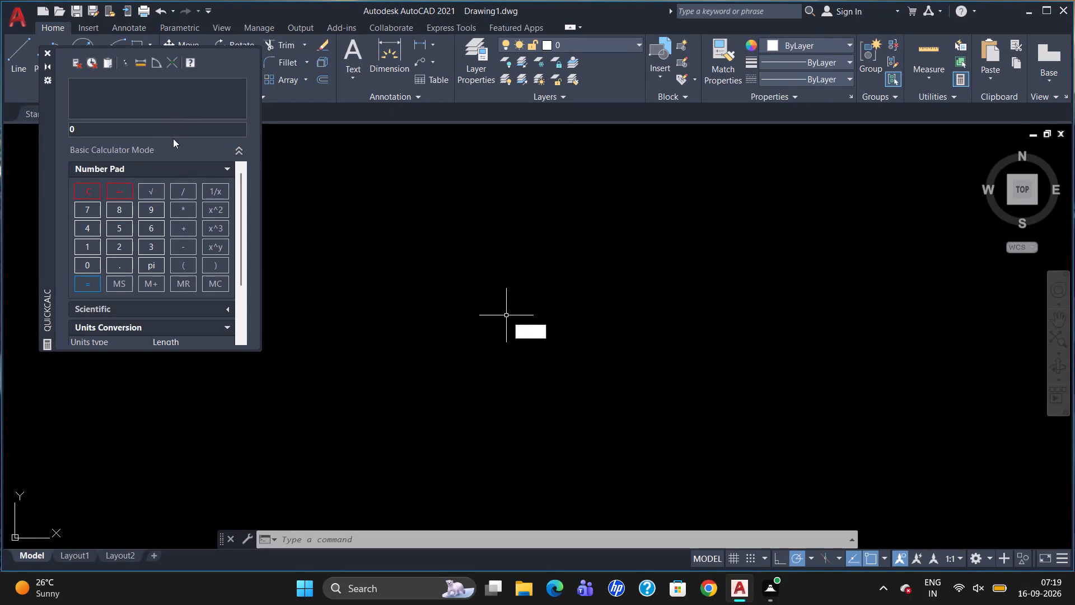
click(177, 131)
key(BackSpace)
text(5800+)
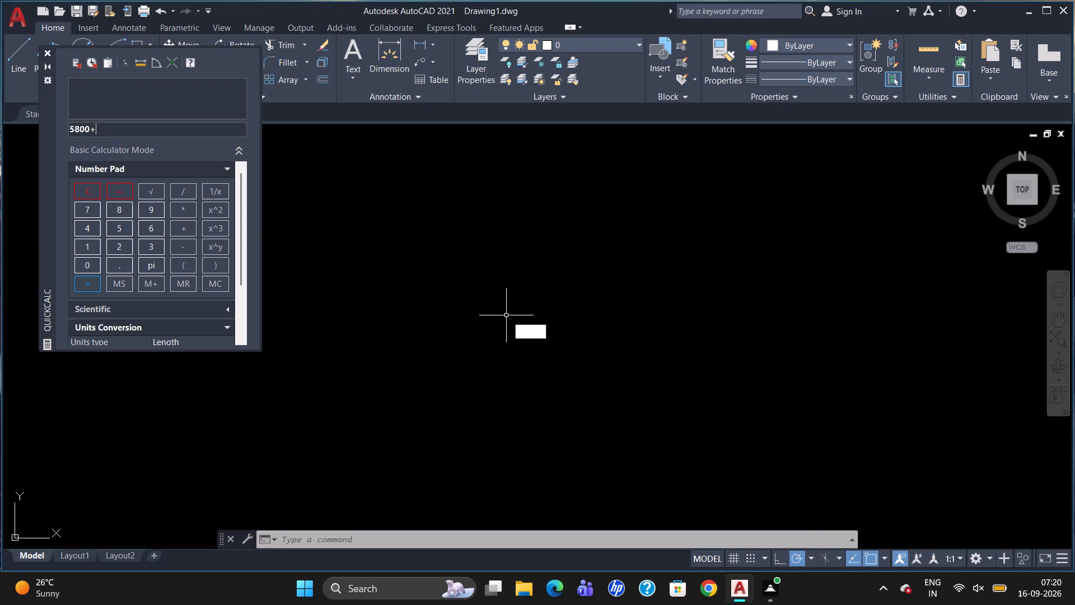
text(5800)
key(shift+plus)
text(5900+)
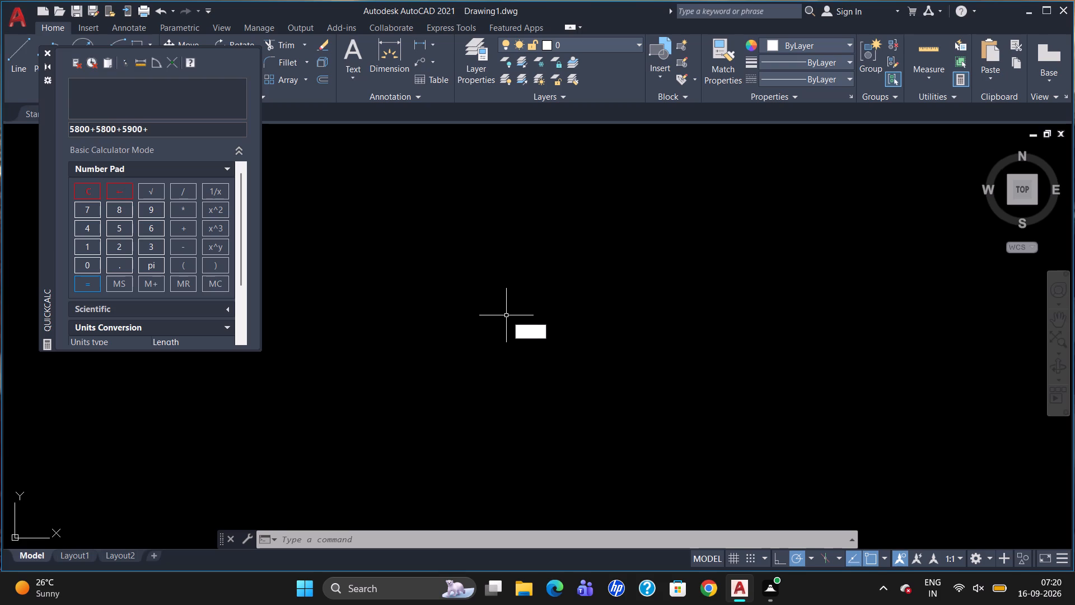
text(5800+)
text(5800)
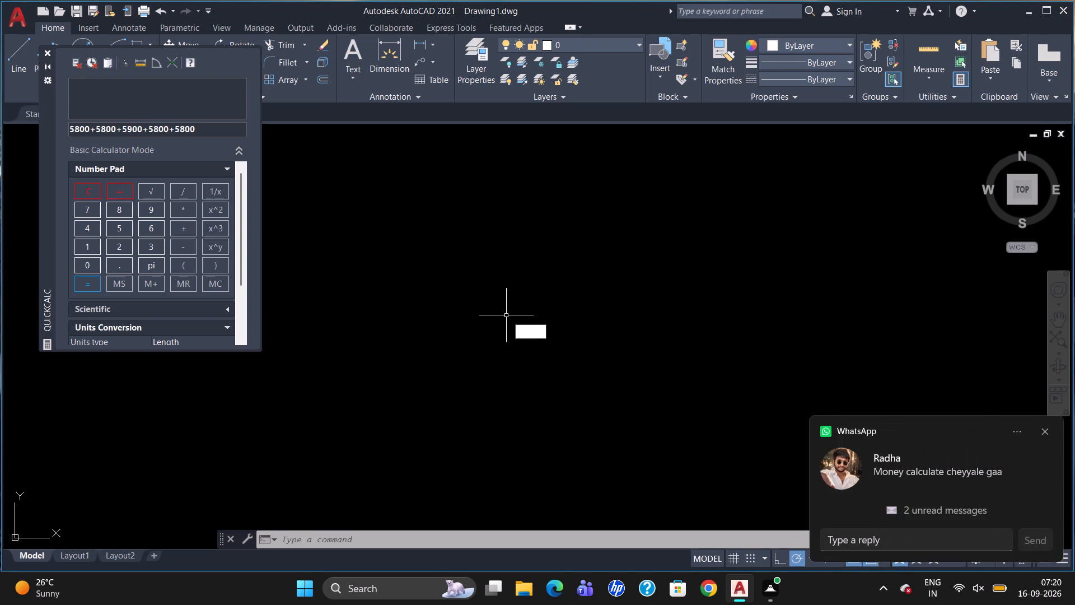
key(shift+plus)
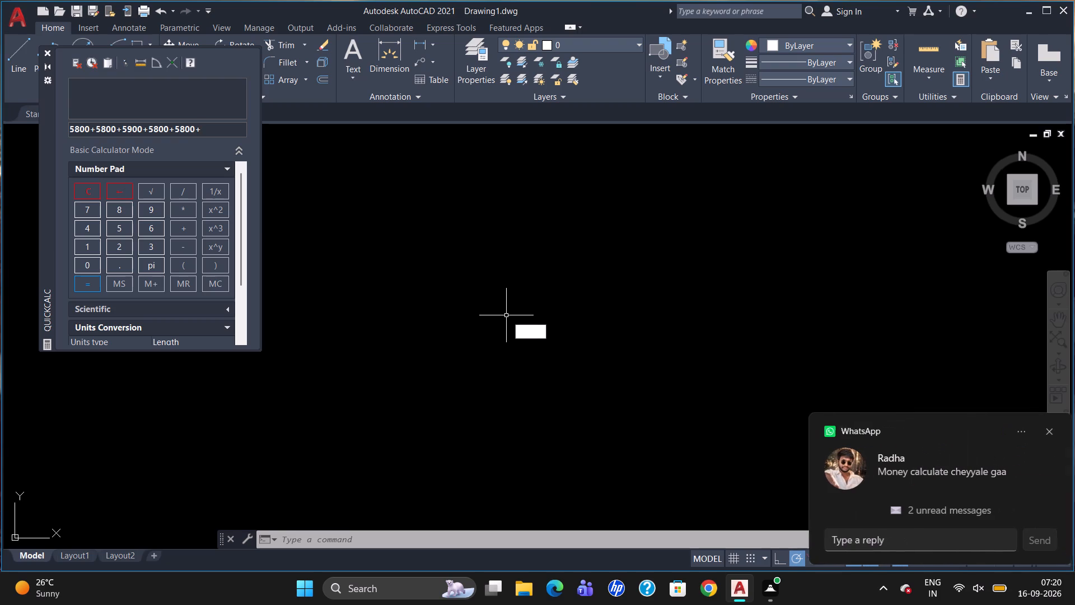
text(230)
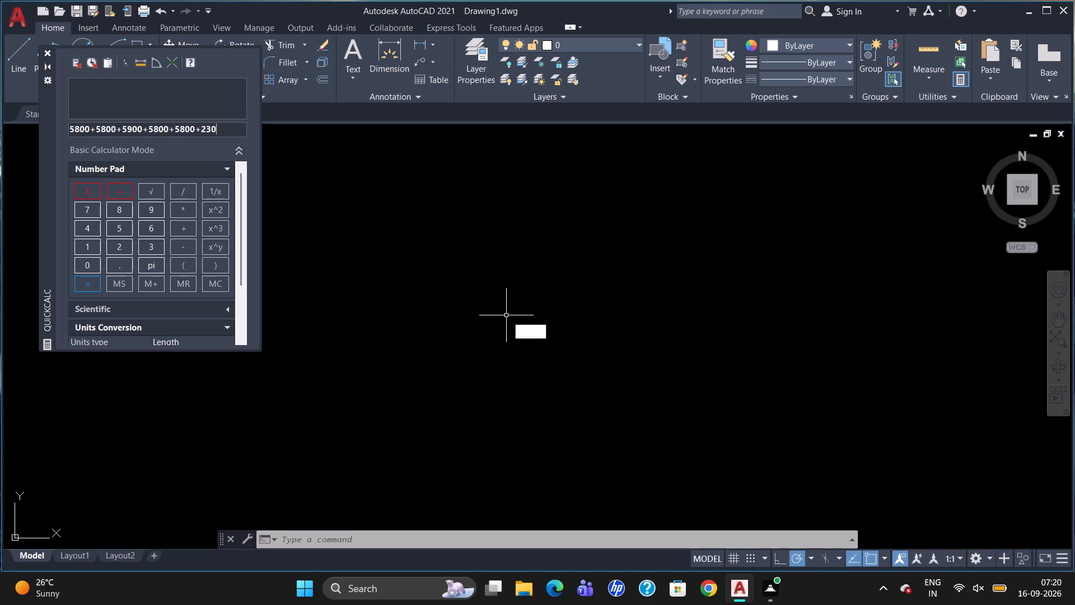
key(Return)
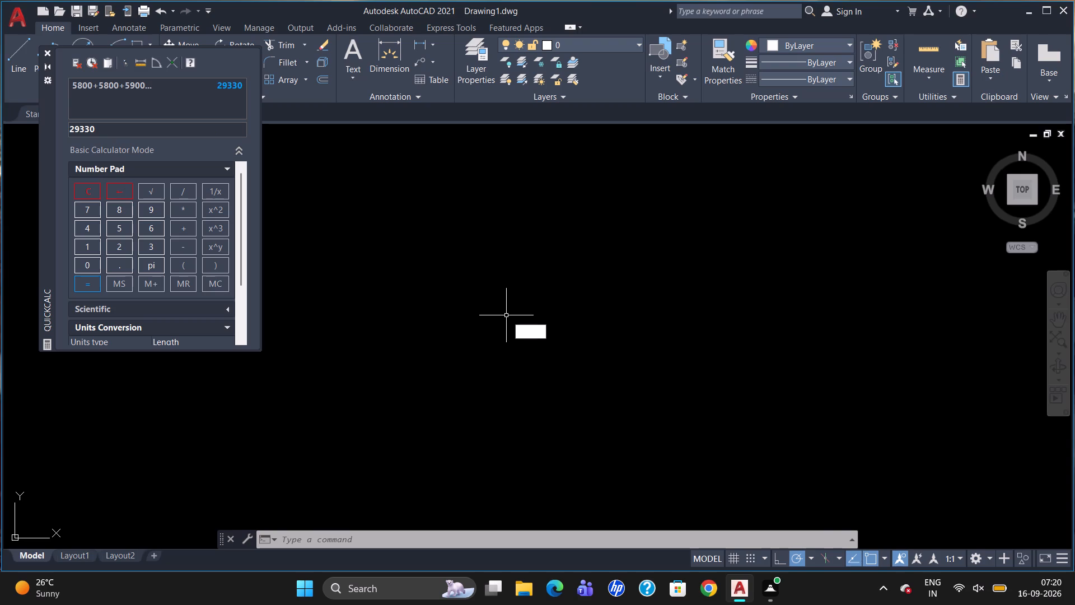
click(157, 117)
click(44, 53)
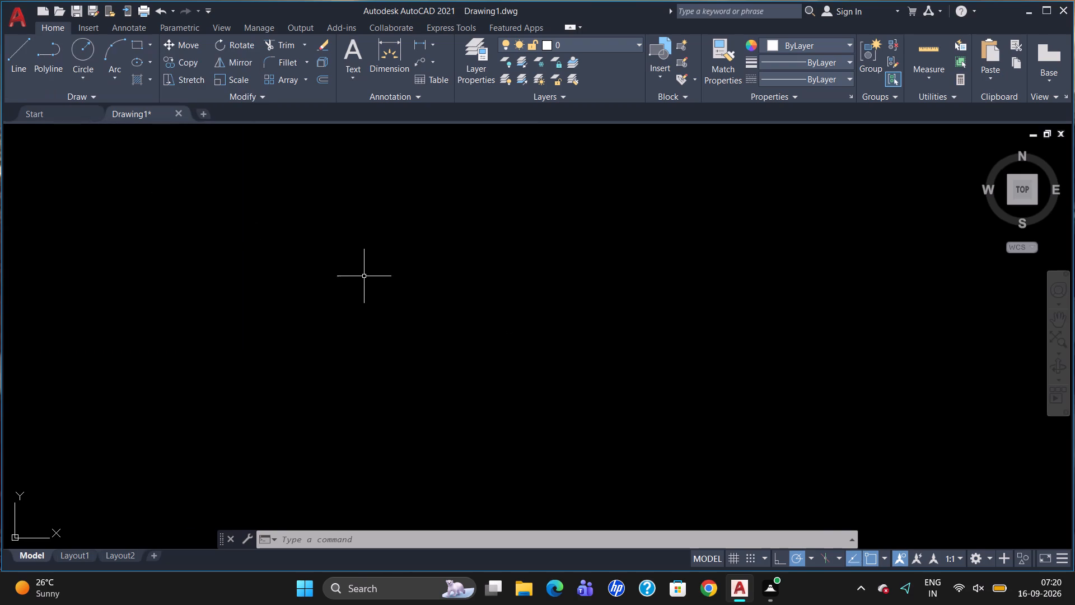
Draw a rectangle 29330 wide and 13100 high.
text(REC)
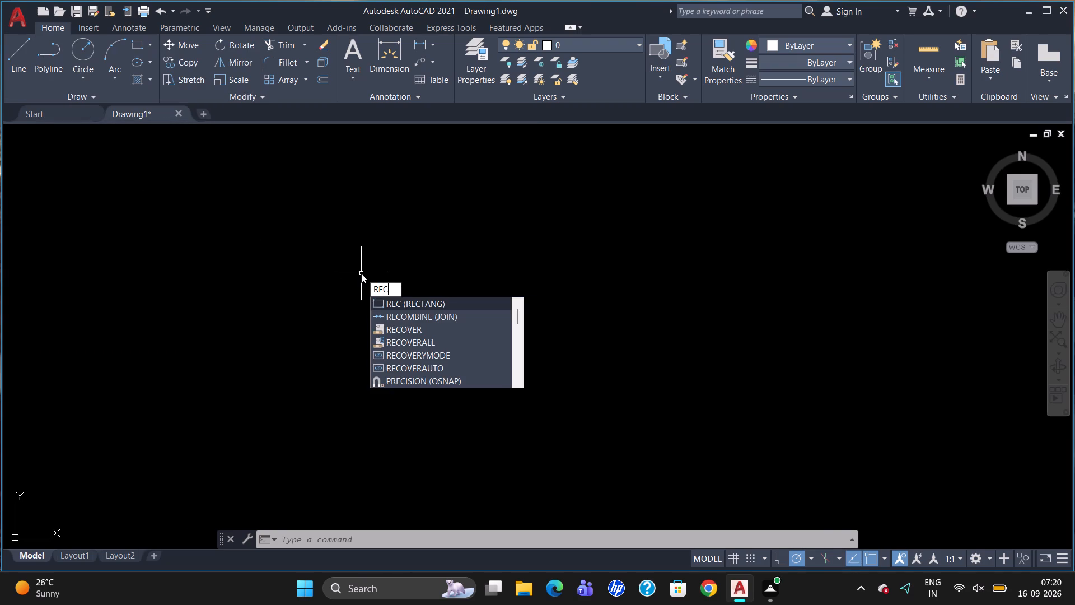
key(Return)
click(340, 210)
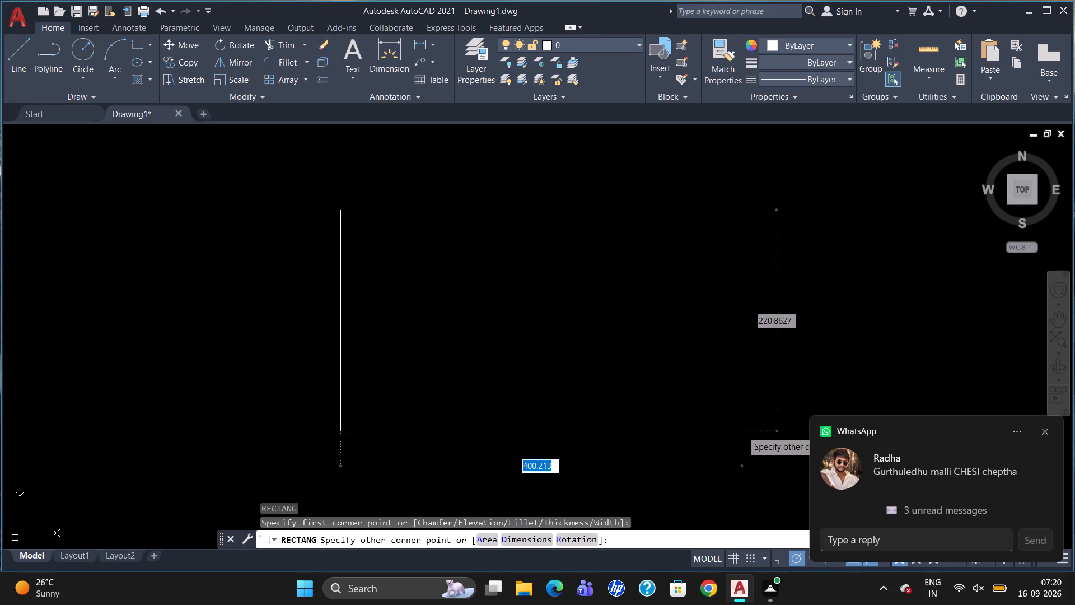
key(2)
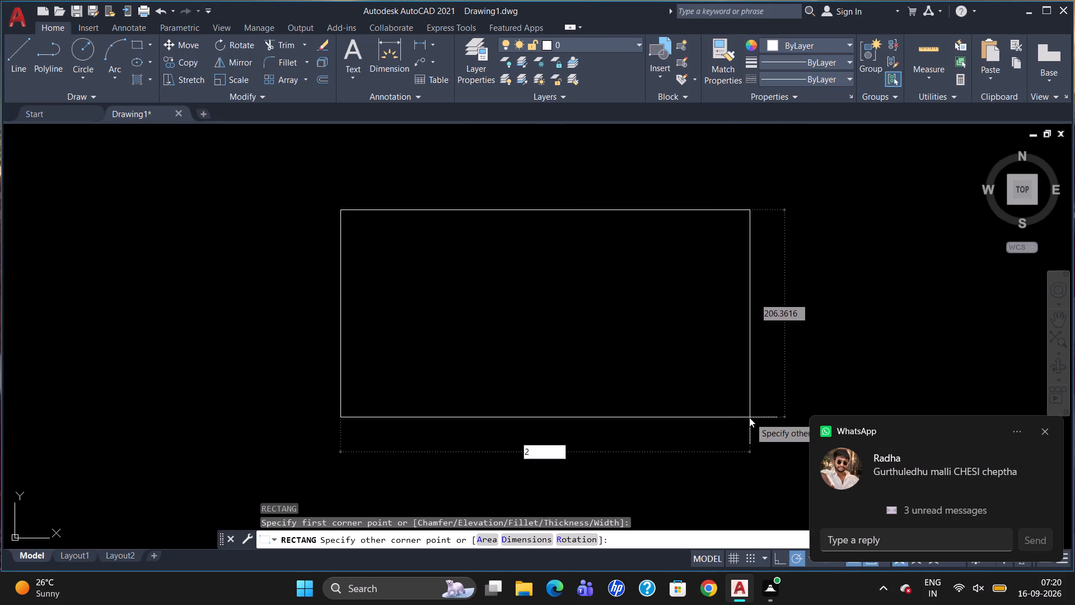
text(933)
key(0)
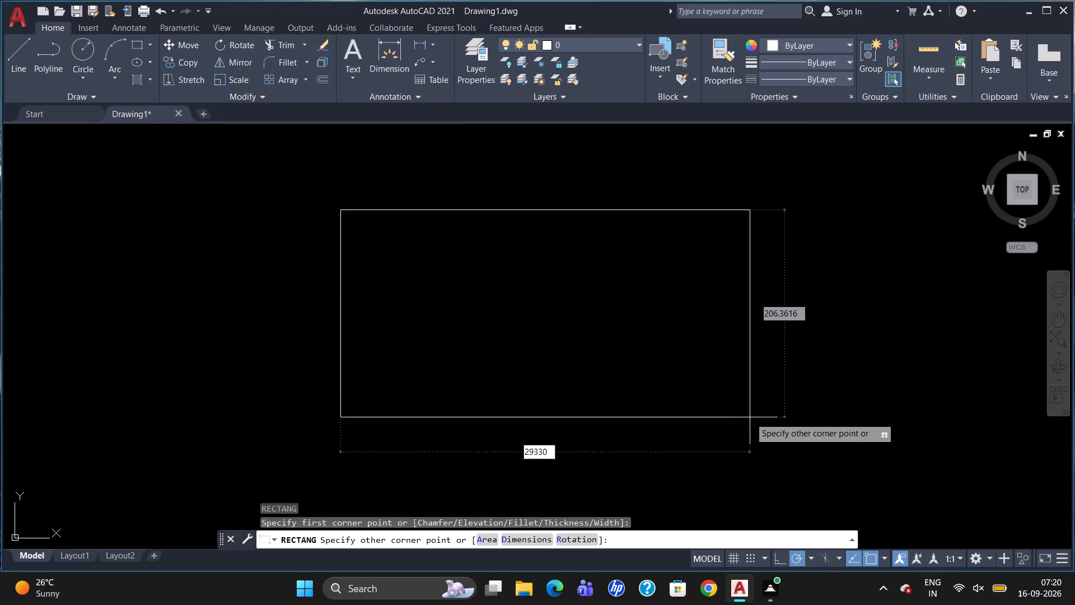
key(Tab)
key(1)
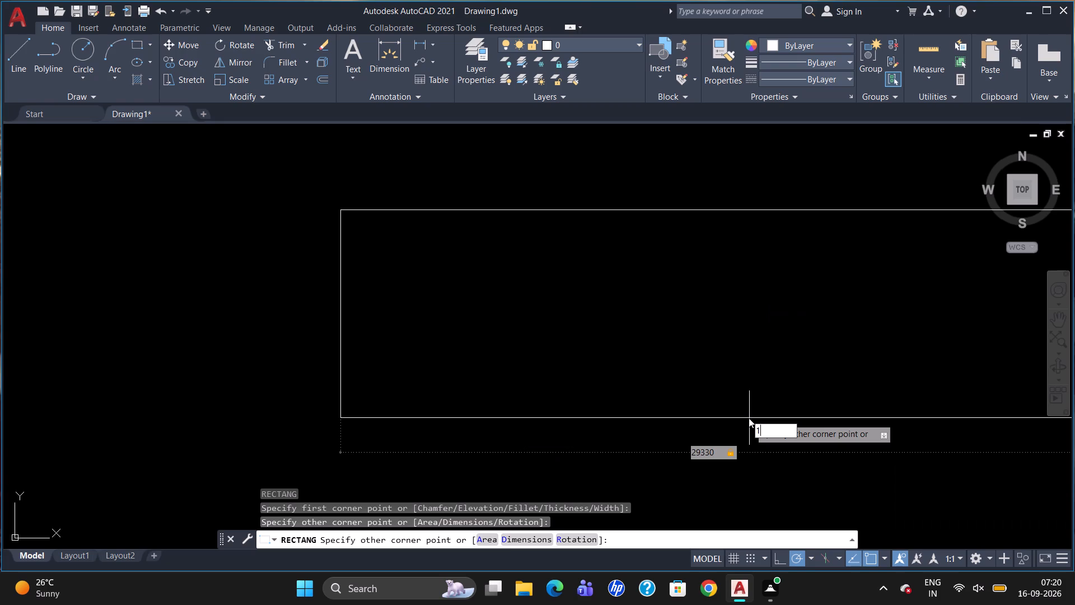
key(3)
text(100)
key(Return)
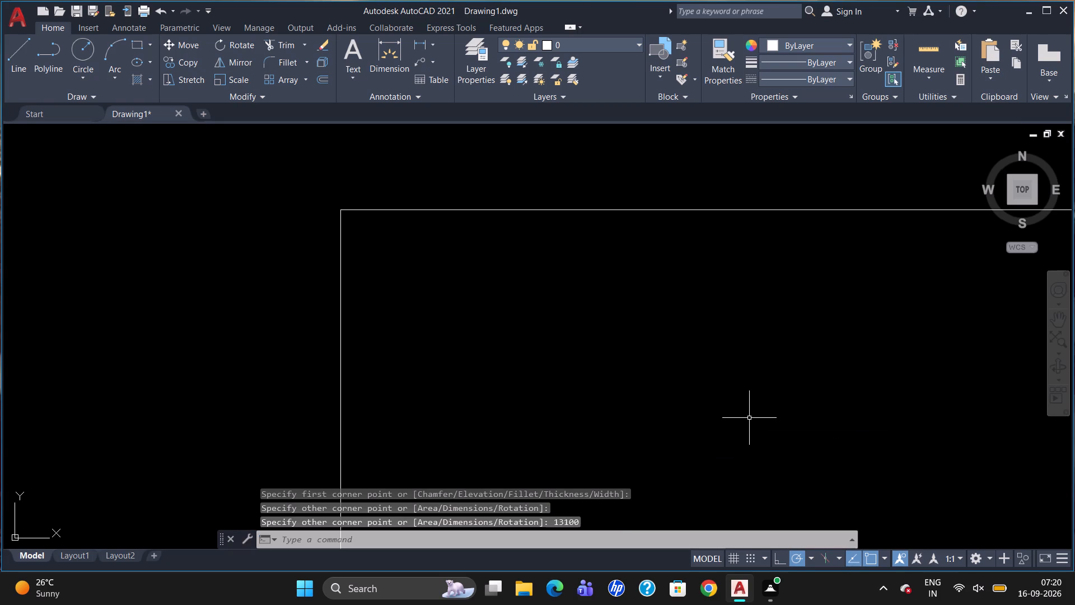
key(Escape)
Explode the rectangle into separate lines.
scroll(578, 322, down, 10)
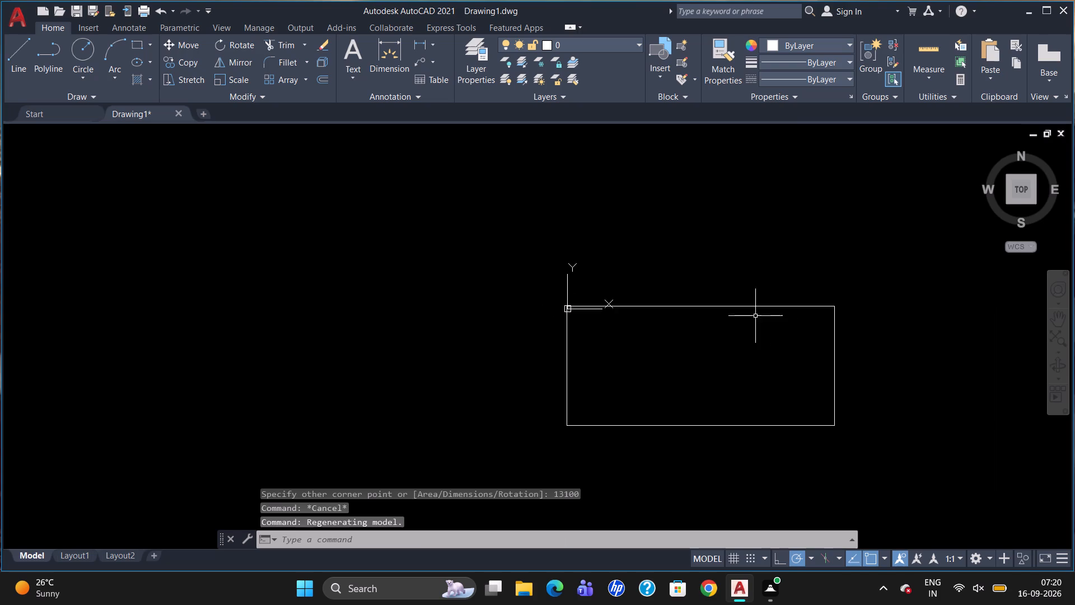
scroll(691, 304, down, 2)
scroll(818, 331, up, 3)
scroll(780, 306, down, 1)
scroll(468, 254, up, 3)
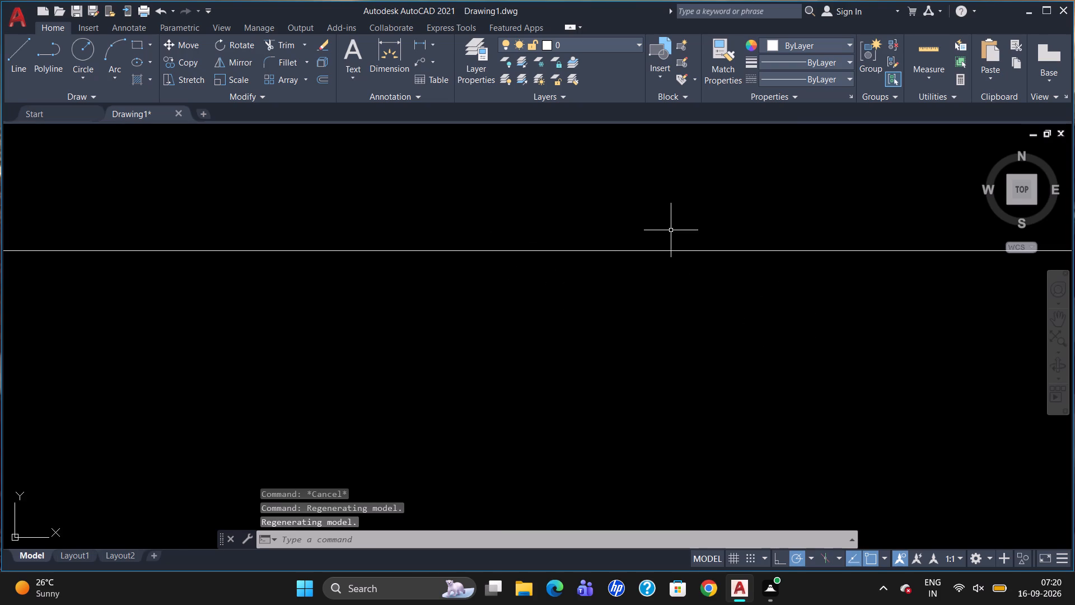
scroll(705, 227, down, 2)
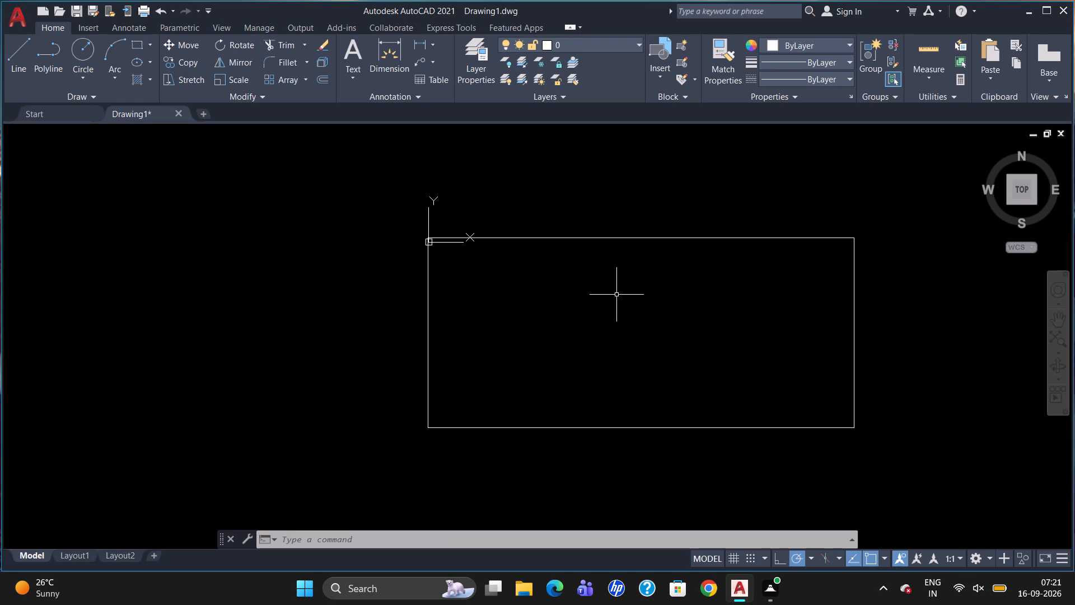
click(656, 239)
key(x)
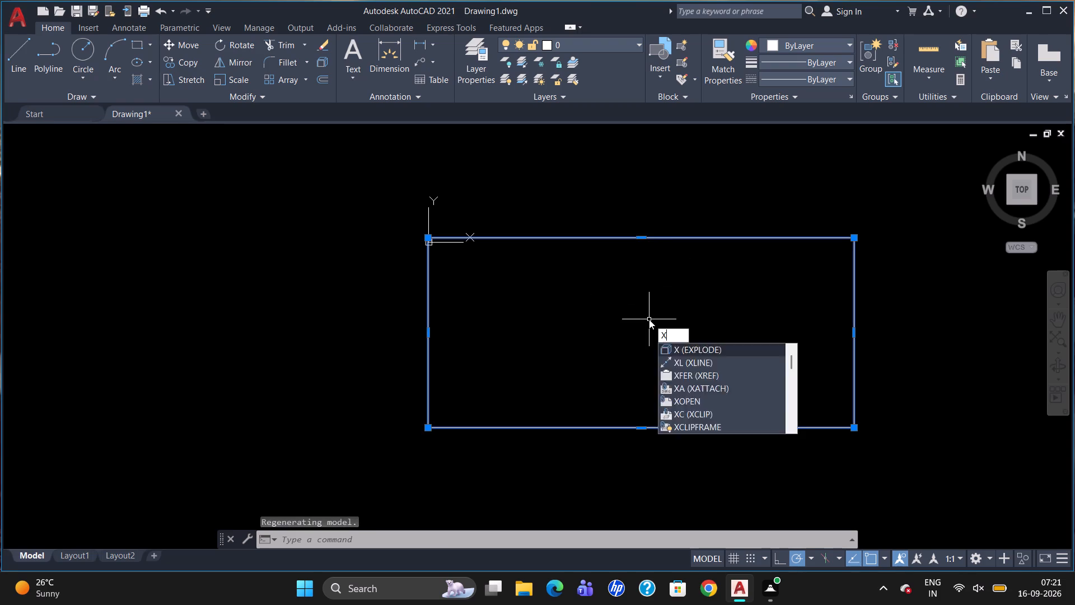
key(Return)
Move the UCS origin away from the rectangle's upper-left corner to an empty spot left of the rectangle.
scroll(980, 315, up, 1)
scroll(914, 276, down, 1)
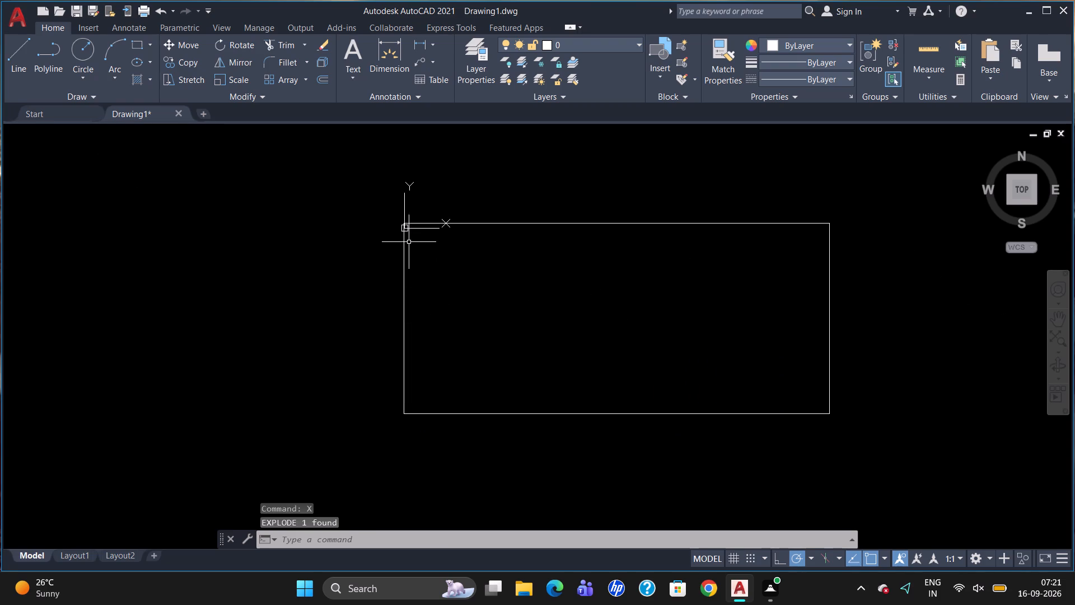
click(401, 229)
click(404, 228)
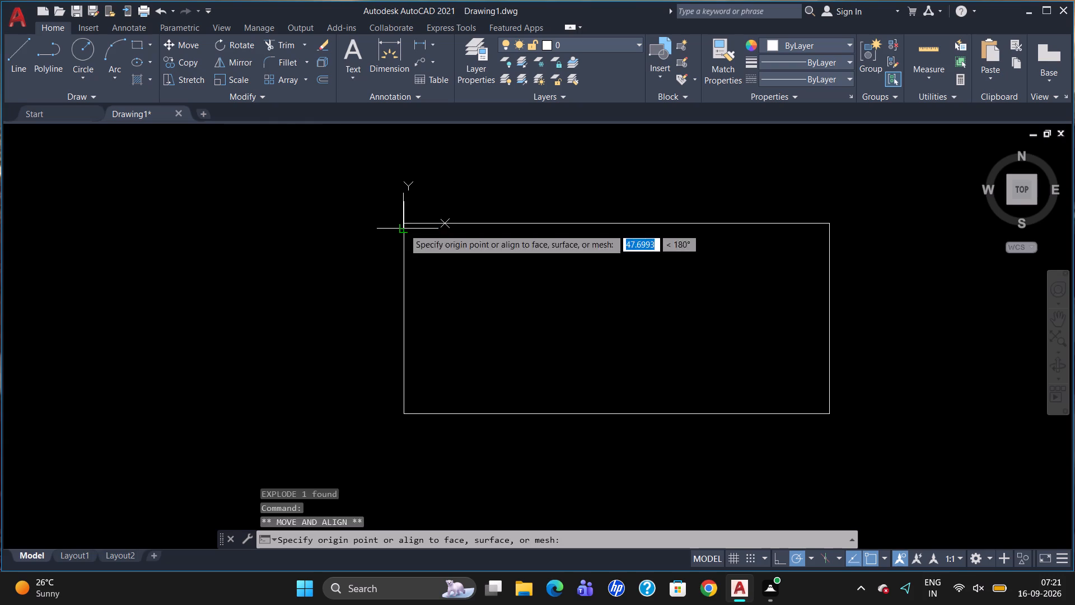
click(252, 221)
key(Escape)
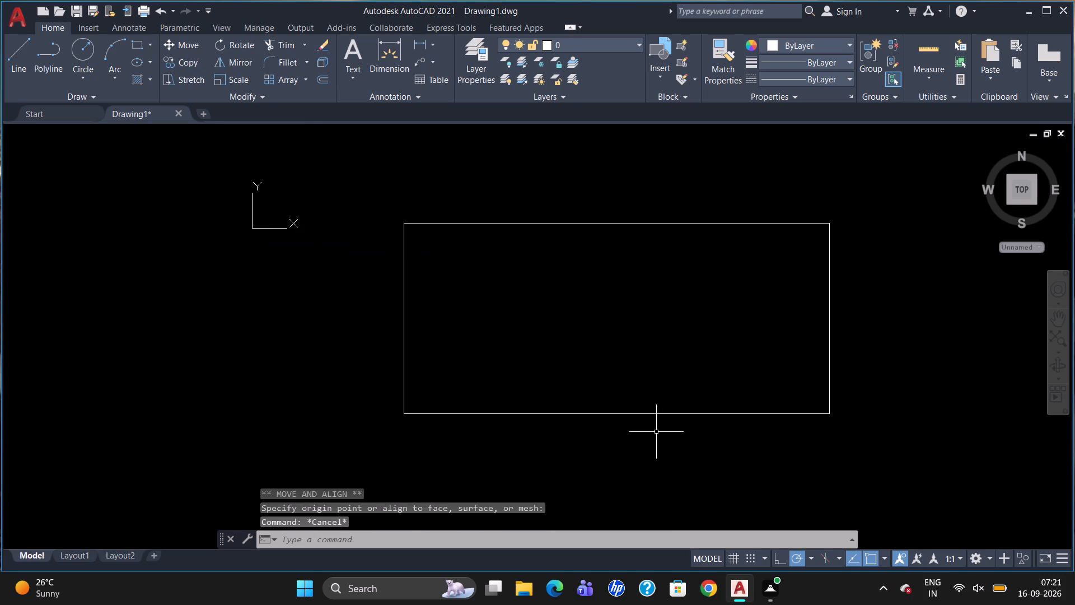
Offset the rectangle's right edge inward by 230.
key(o)
key(Return)
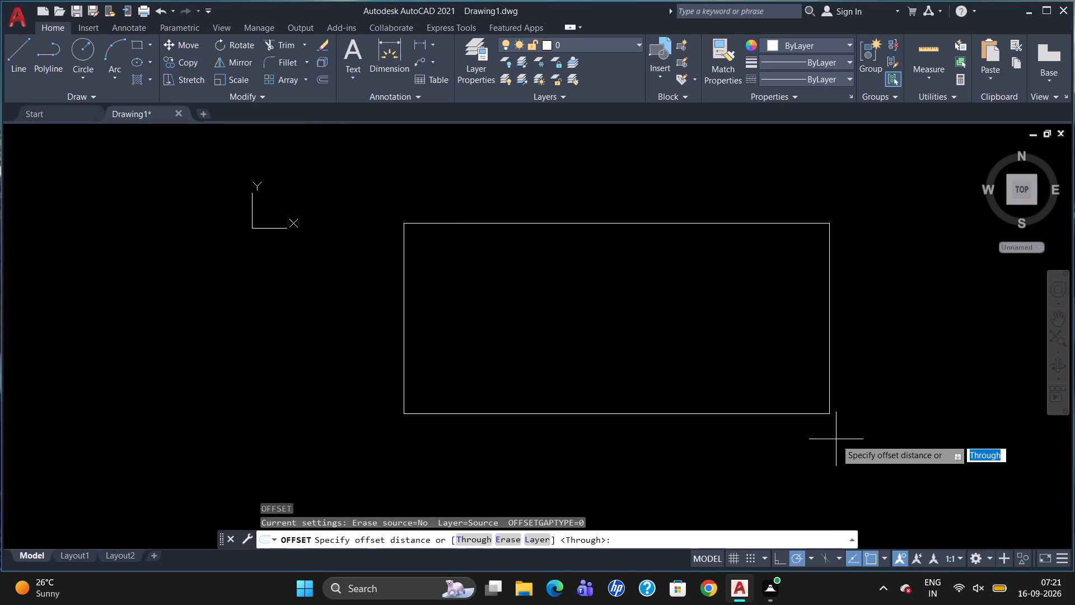
text(230)
key(Return)
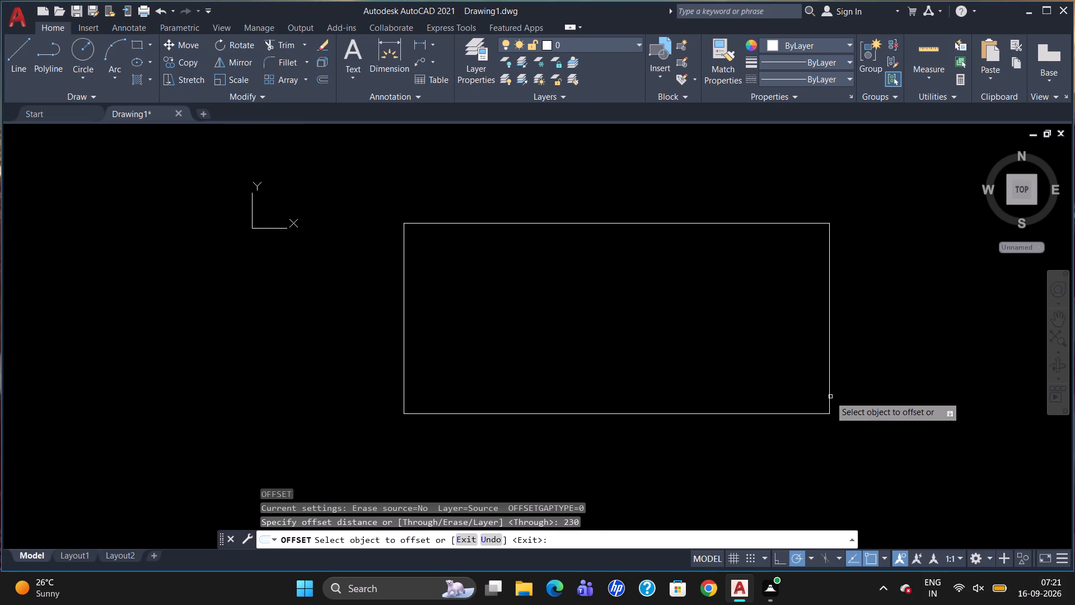
click(828, 386)
click(808, 389)
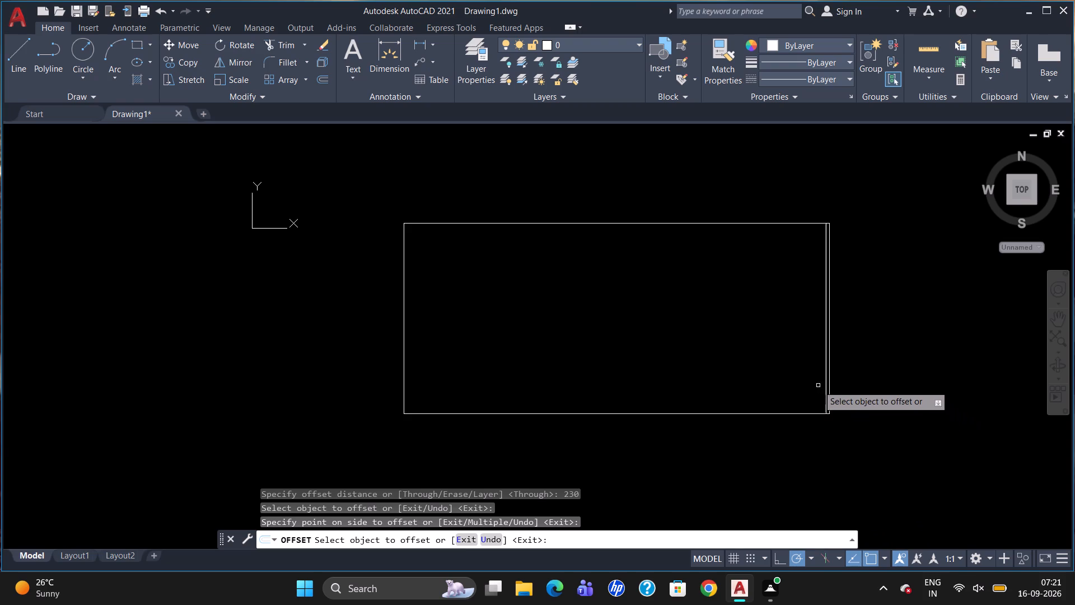
Offset the inner line of the right wall 4000 further left, and offset the resulting line left by 230.
click(826, 370)
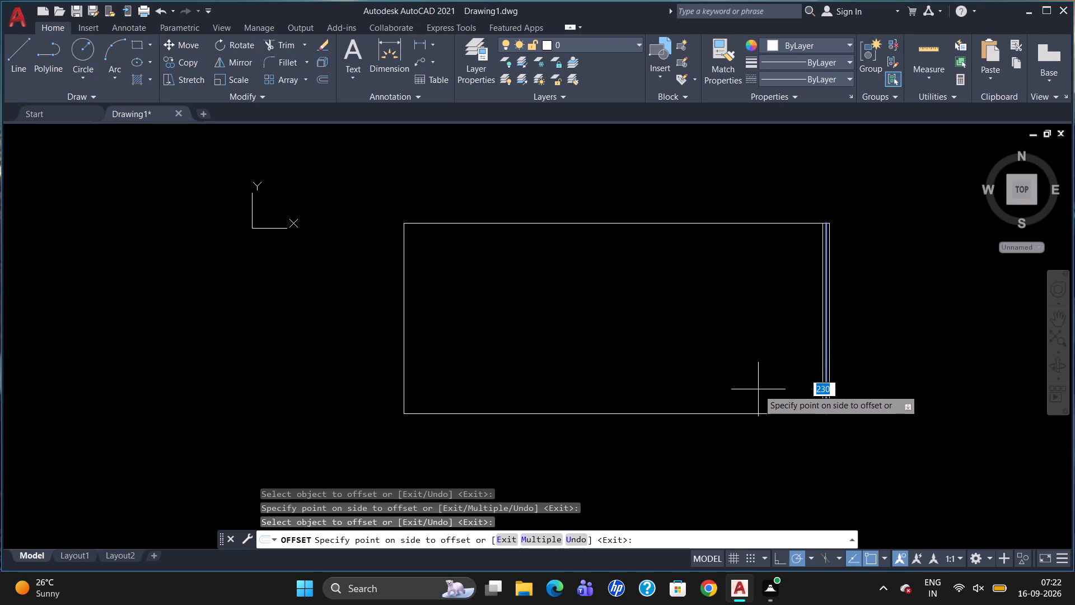
key(4)
key(0)
text(00)
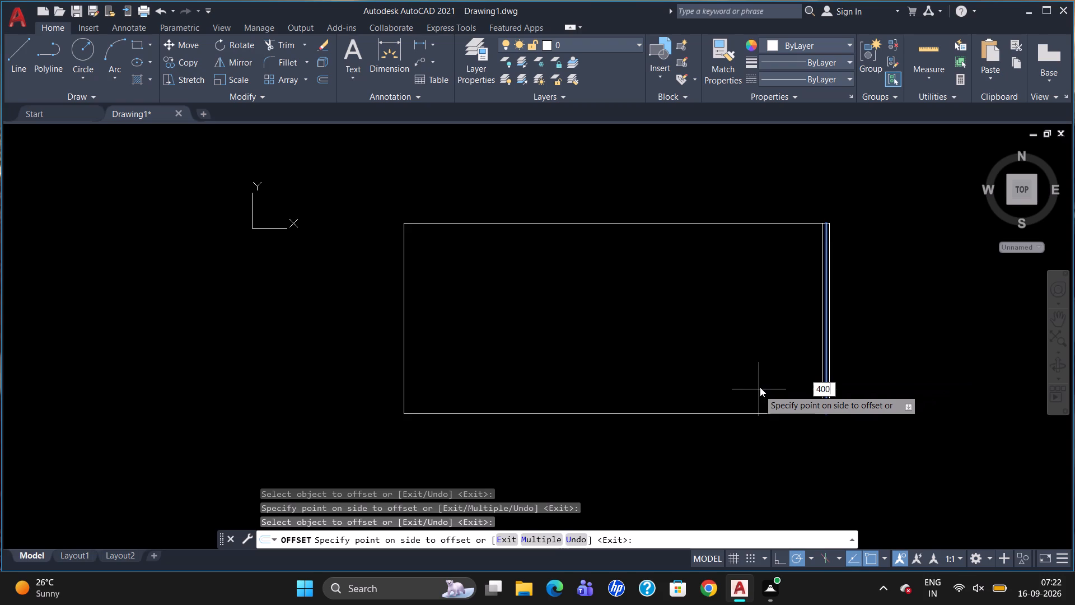
key(Return)
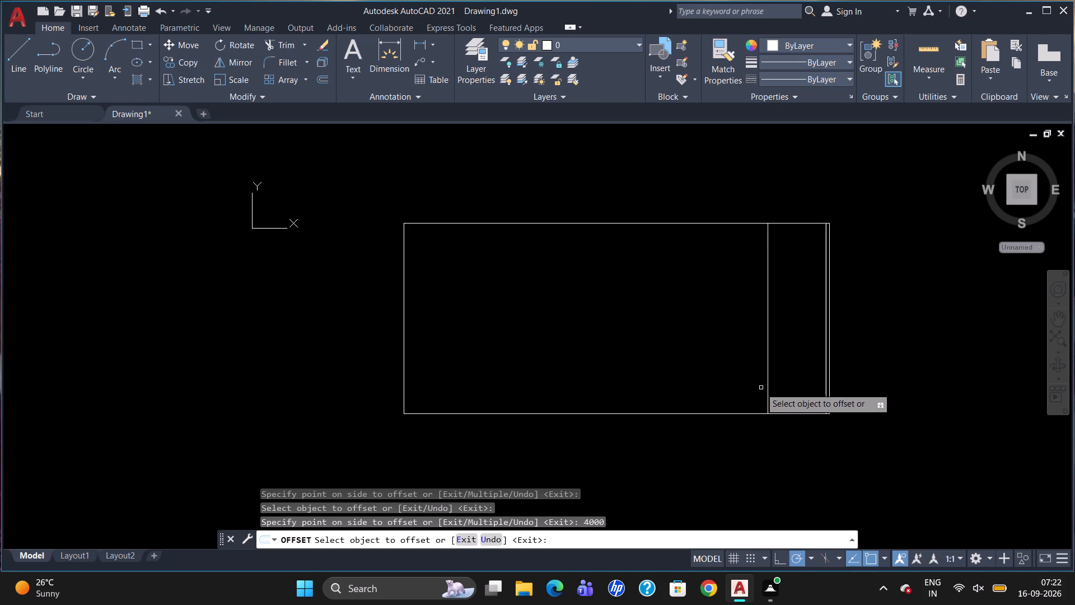
click(767, 381)
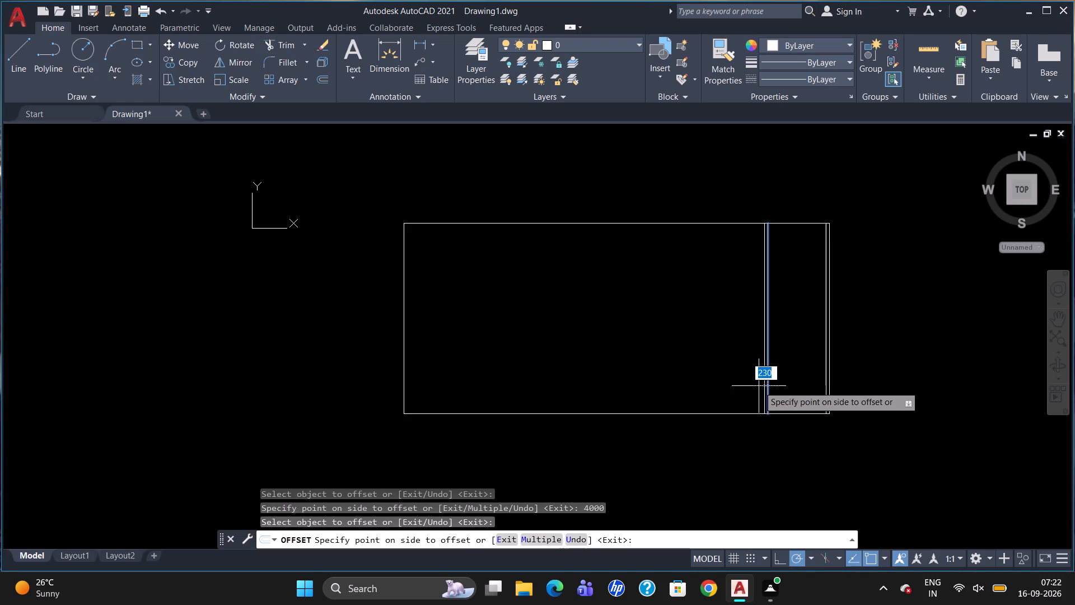
click(759, 386)
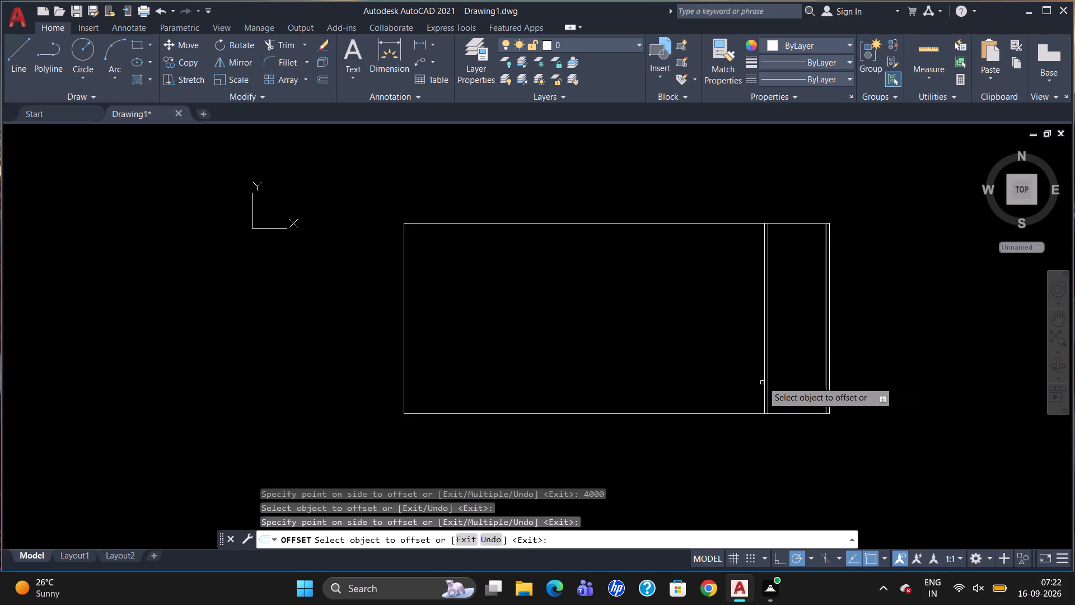
Offset the leftmost interior wall line 1500 to the left, and offset the resulting line left by 230.
click(764, 381)
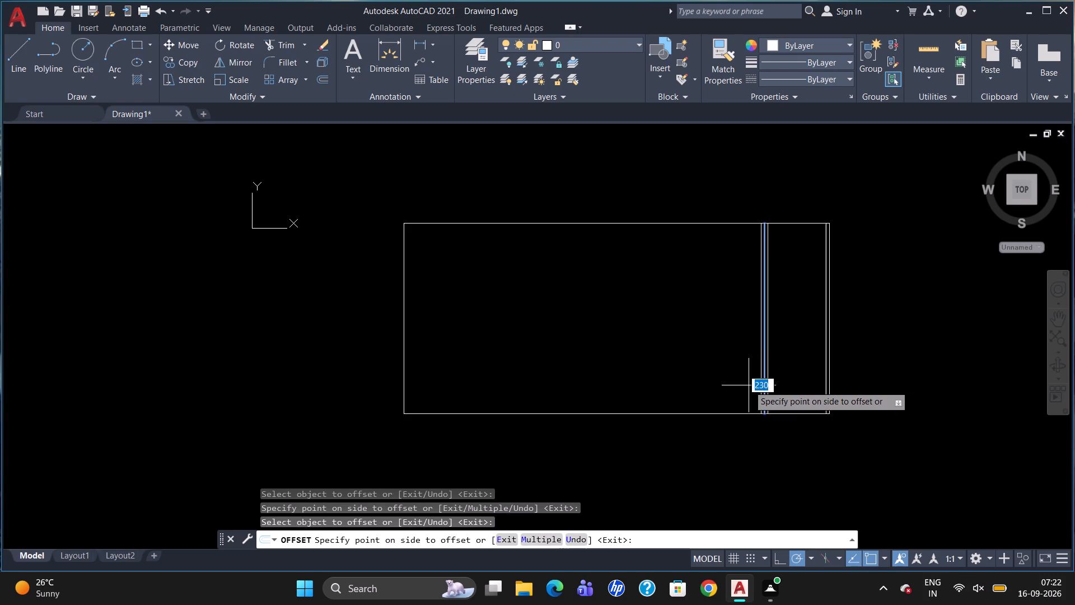
text(1500)
key(Return)
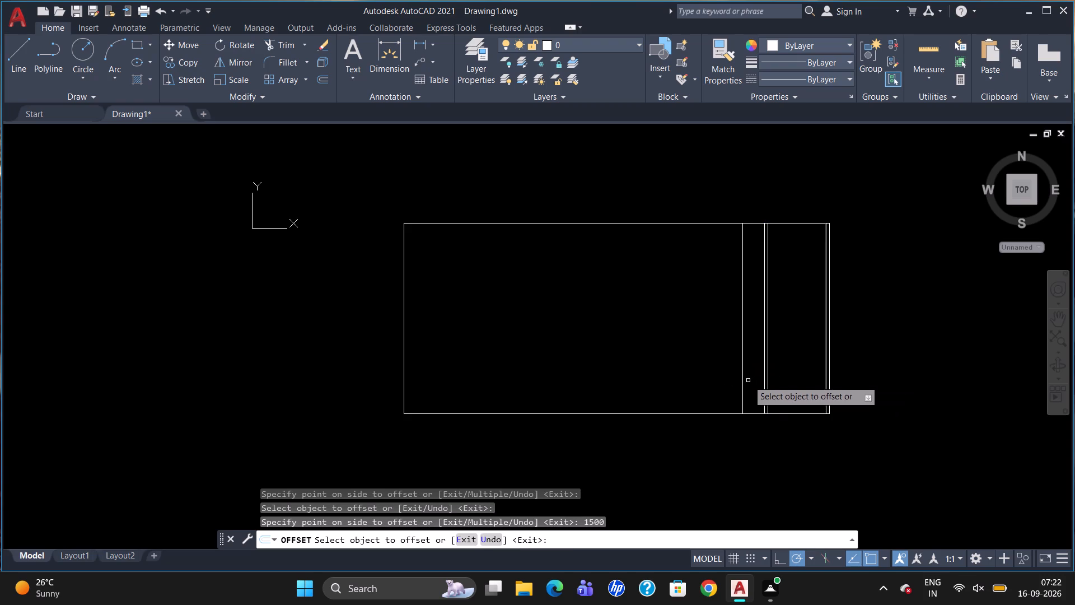
click(744, 373)
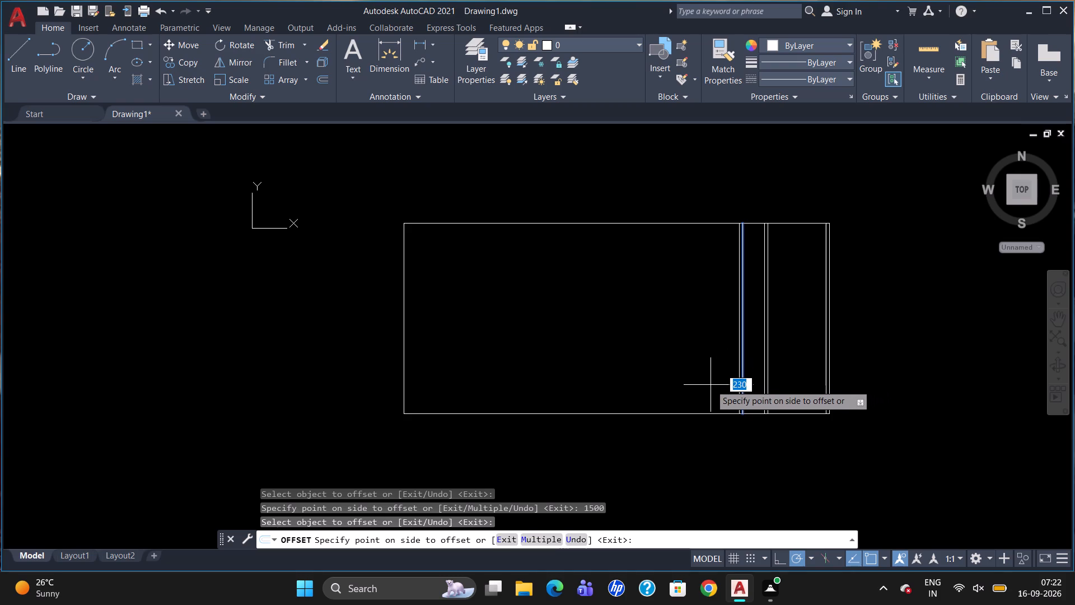
text(230)
key(Return)
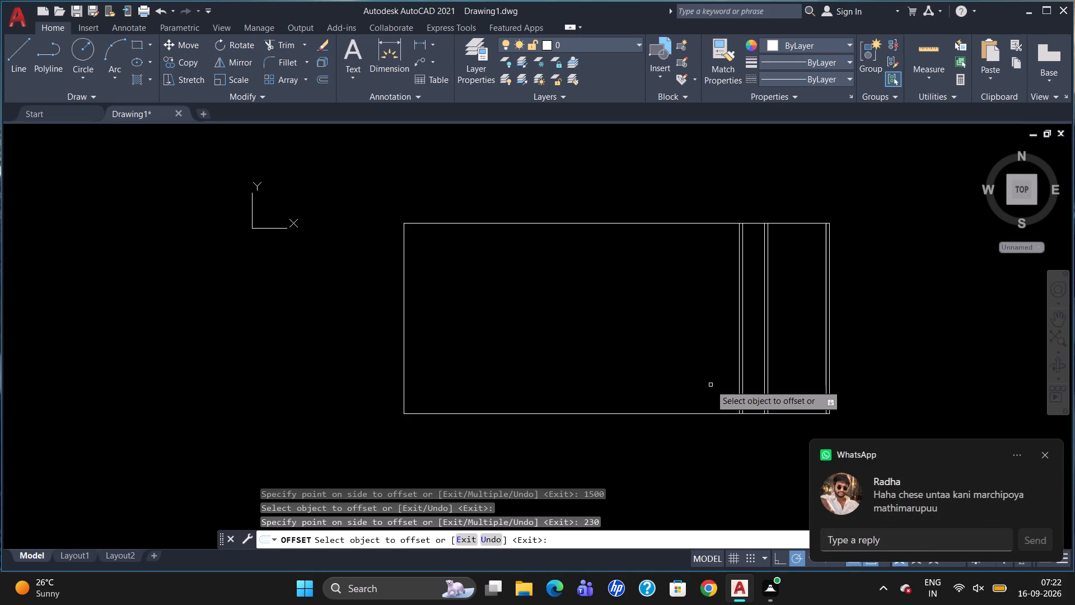
Offset the left line of the newest wall another 1500 left, and give the resulting line a 230 offset to the left.
click(738, 359)
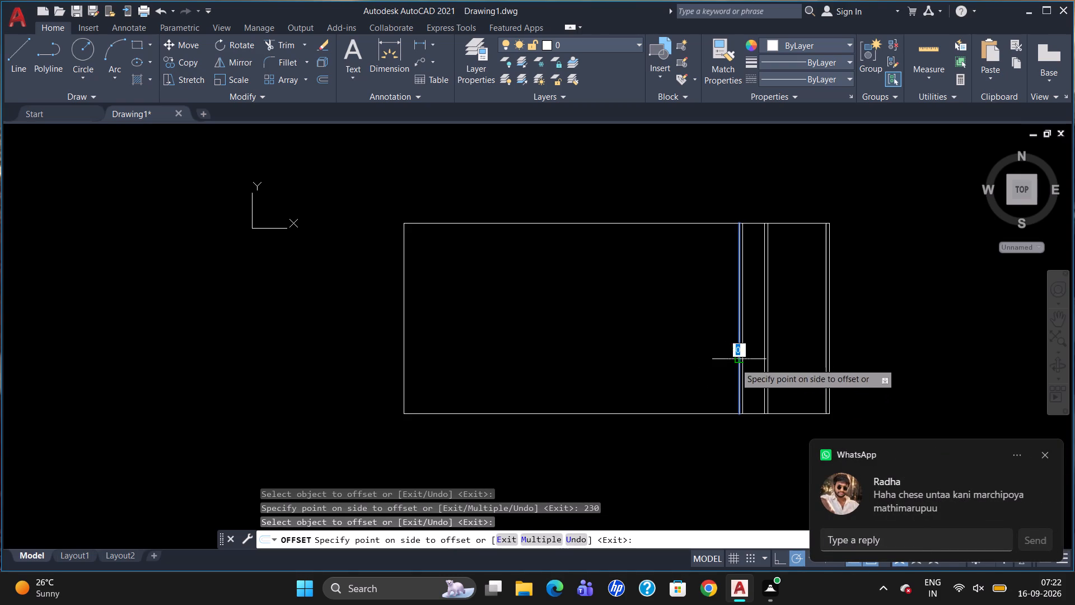
text(1500)
key(Return)
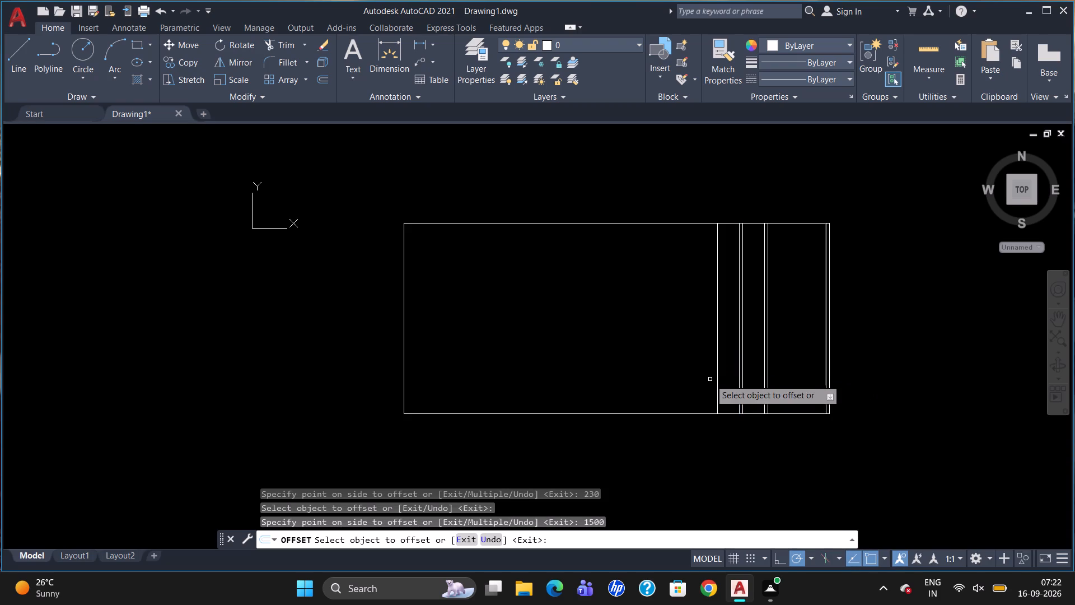
click(716, 371)
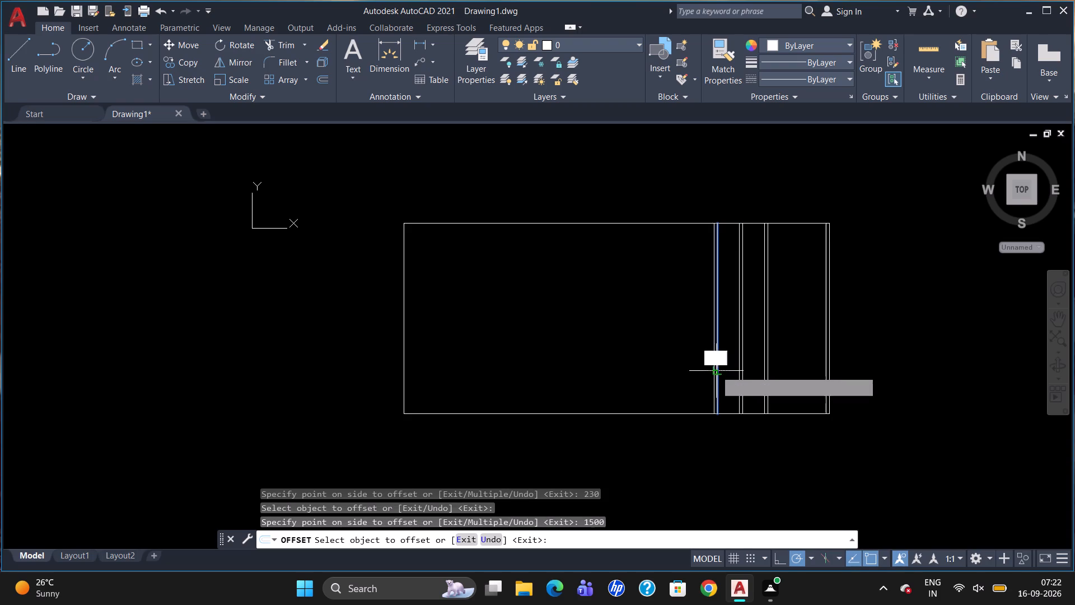
click(703, 379)
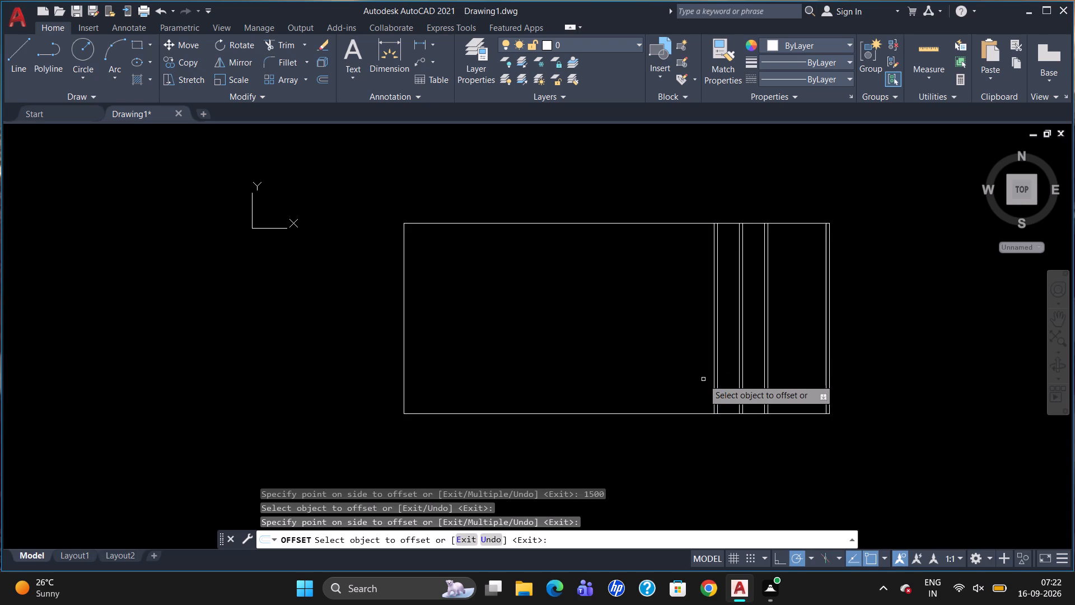
Offset the left line of the newest wall 3850 to the left, and offset the resulting line left by 230.
click(714, 353)
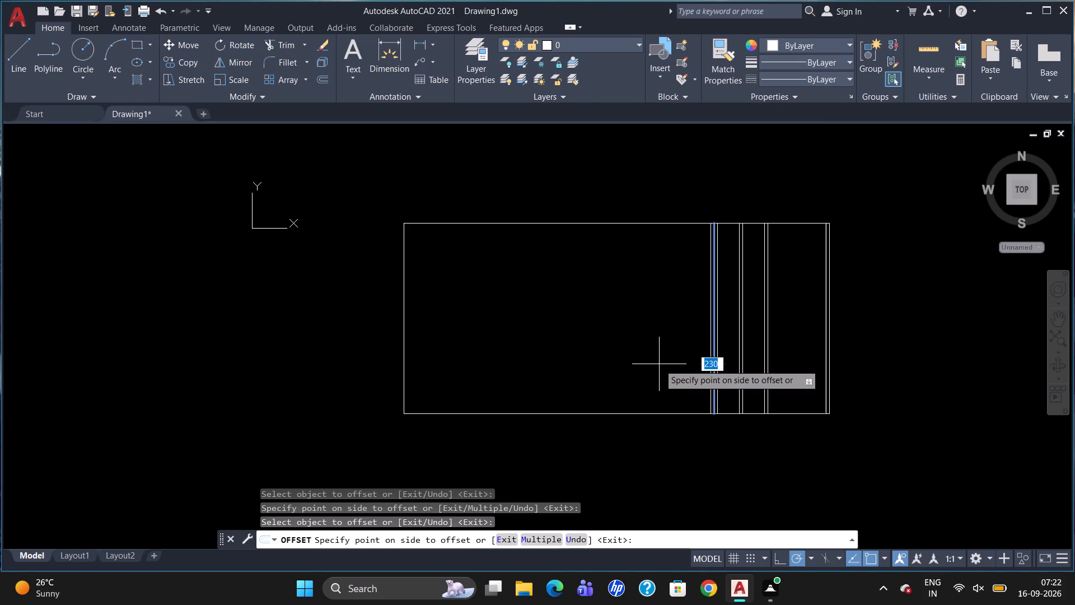
text(35)
key(BackSpace)
text(850)
key(Return)
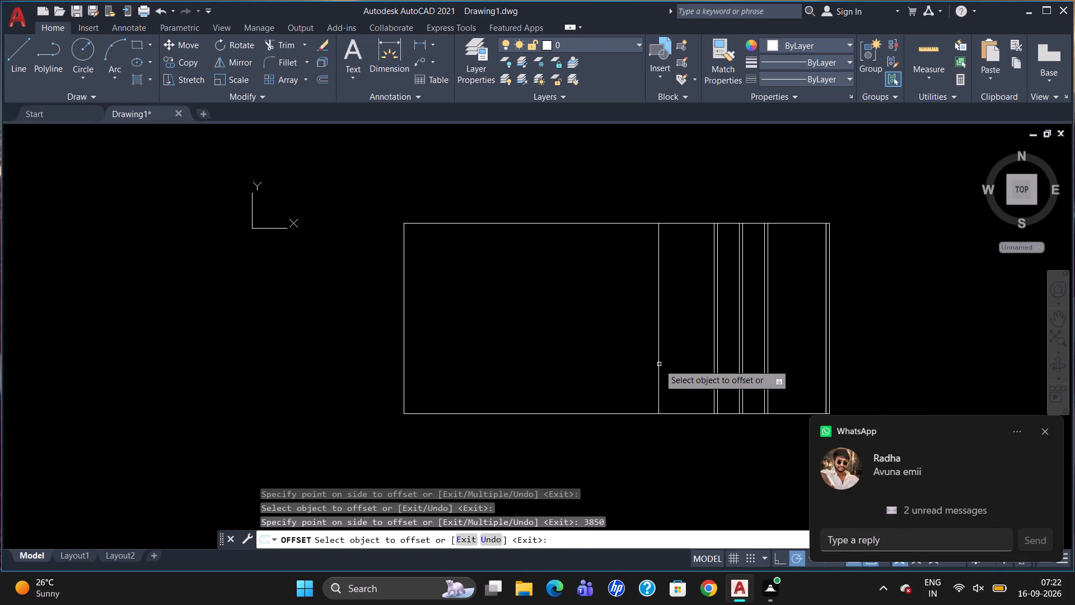
click(658, 362)
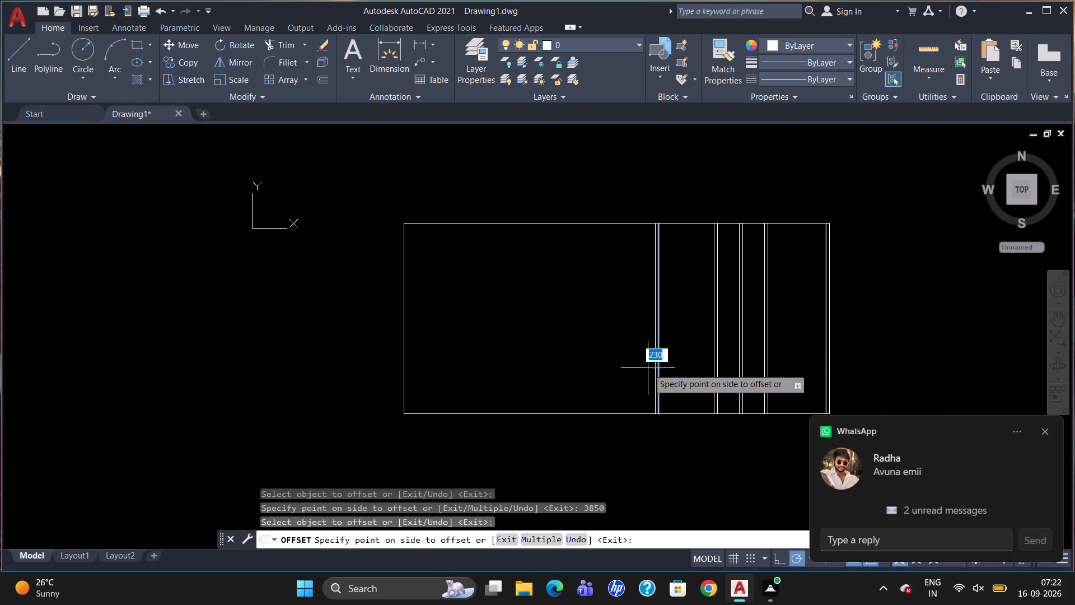
click(648, 368)
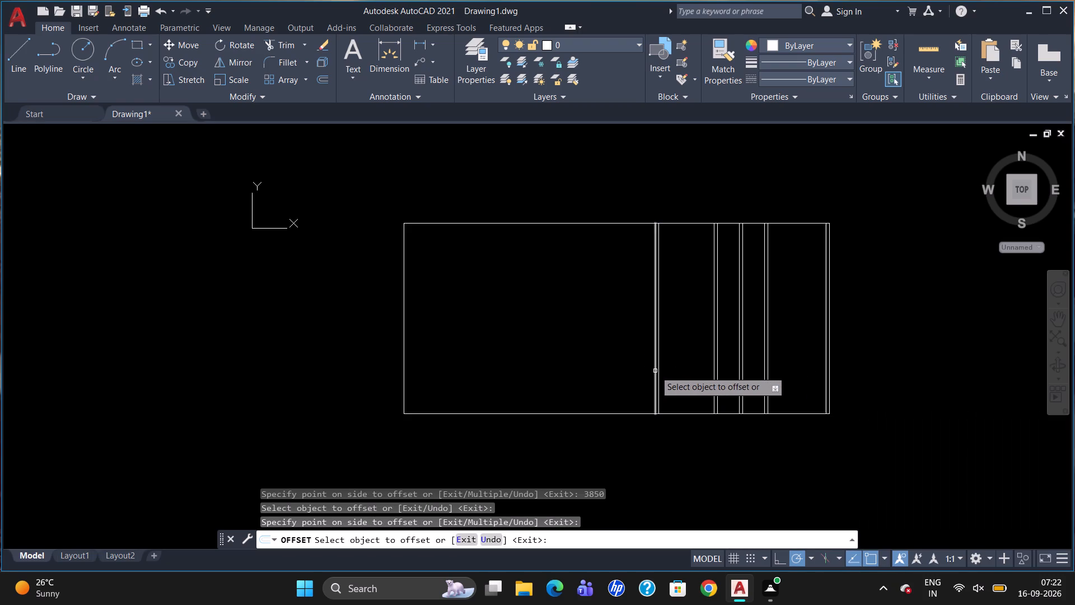
Offset the left line of the newest wall 5900 to the left, and offset the resulting line left by 230.
click(655, 371)
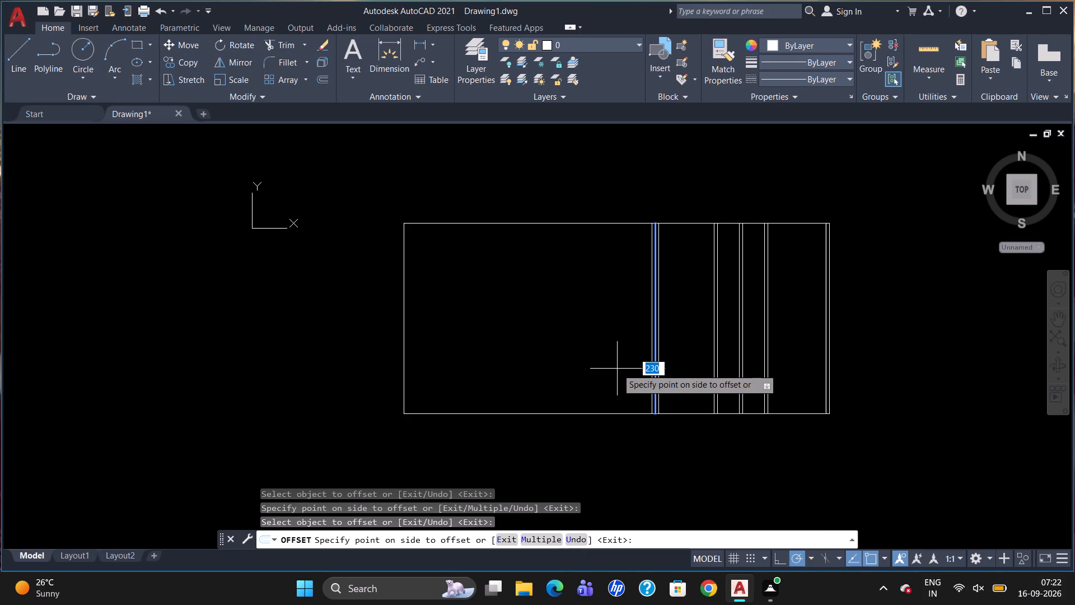
text(5900)
key(Return)
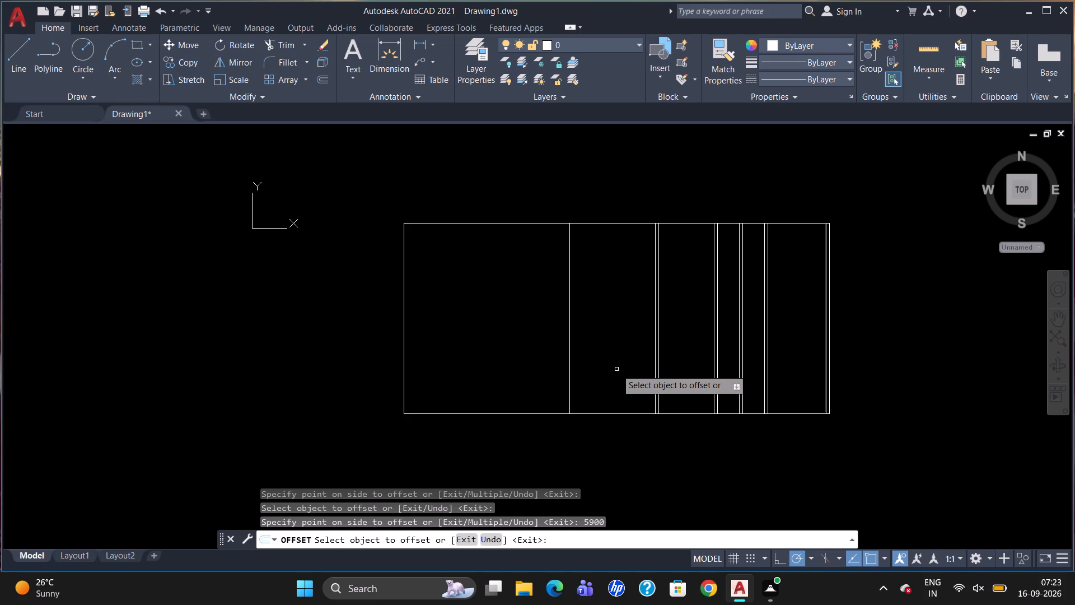
click(568, 323)
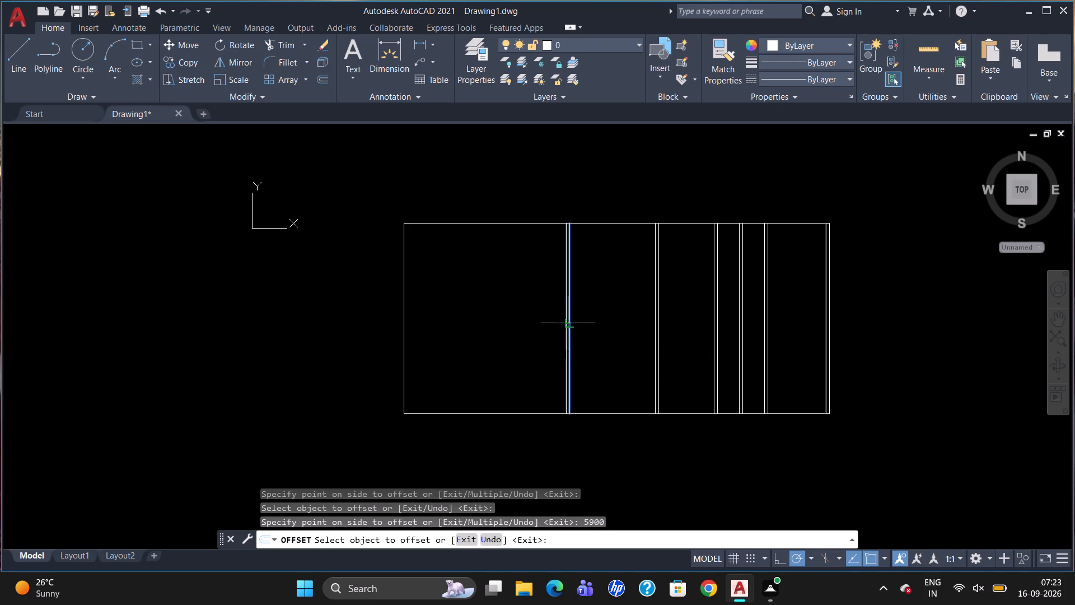
click(557, 332)
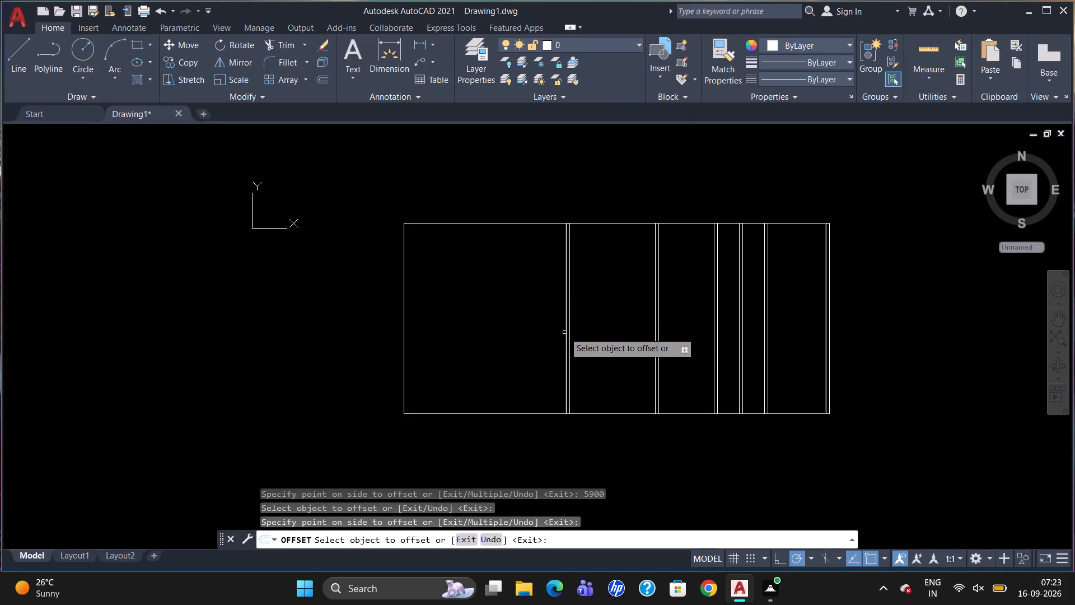
Offset the left line of the wall beyond the 5900 space 3850 further left, and offset the resulting line left by 230.
click(566, 334)
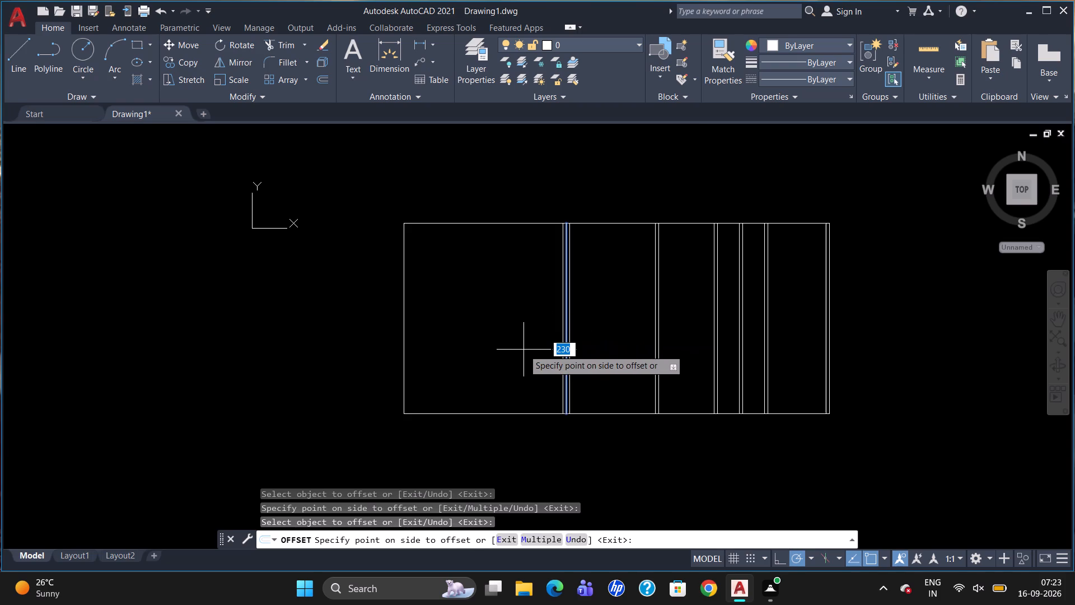
text(3850)
key(Return)
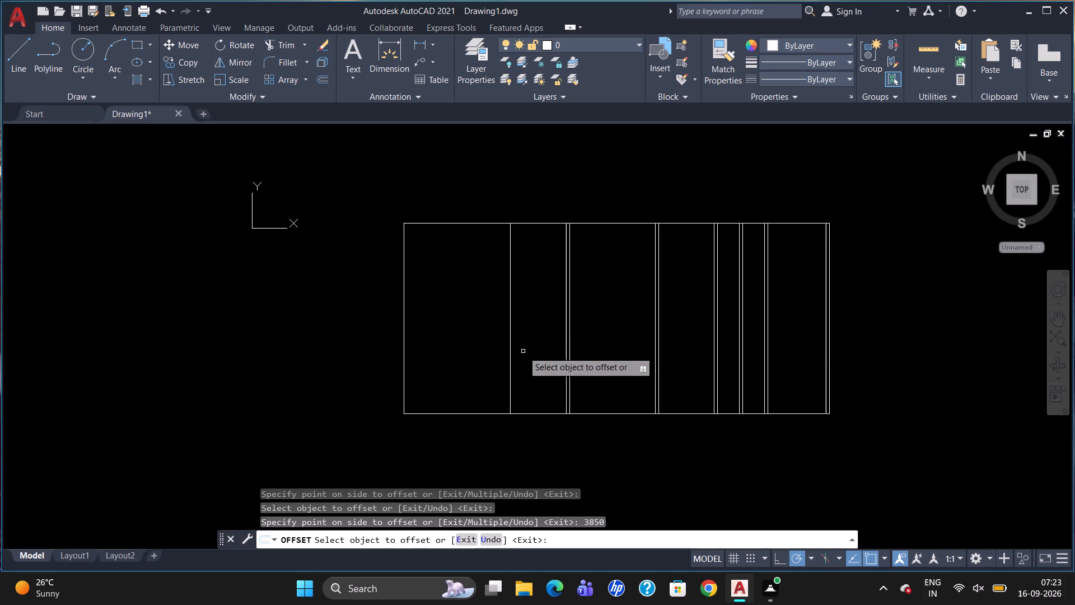
click(510, 370)
click(498, 378)
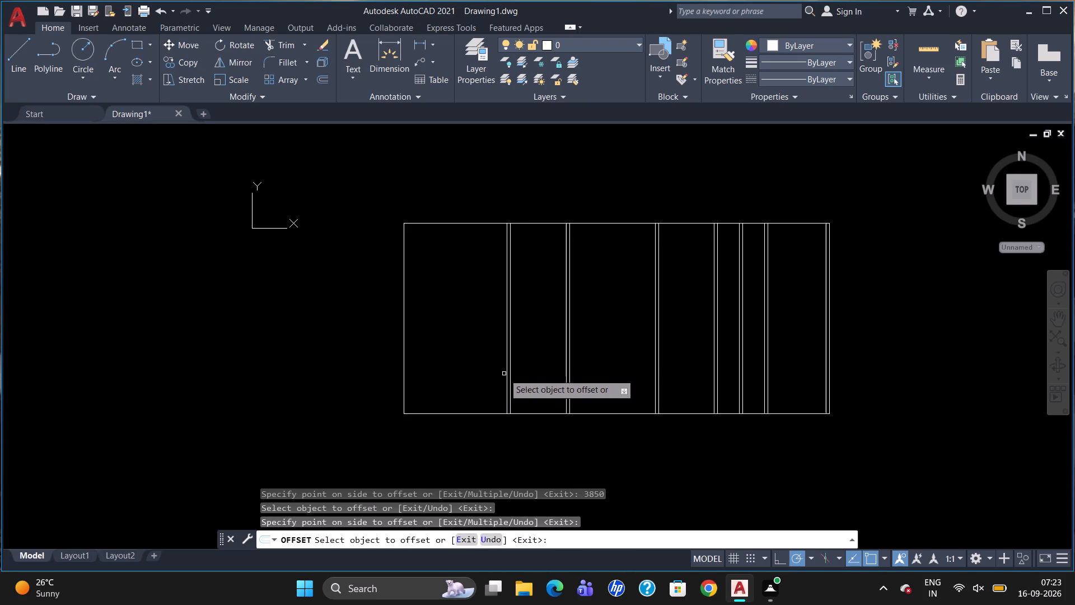
Offset the left line of the newest wall 1500 to the left, and offset the resulting line left by 230.
click(506, 369)
text(1500)
key(Return)
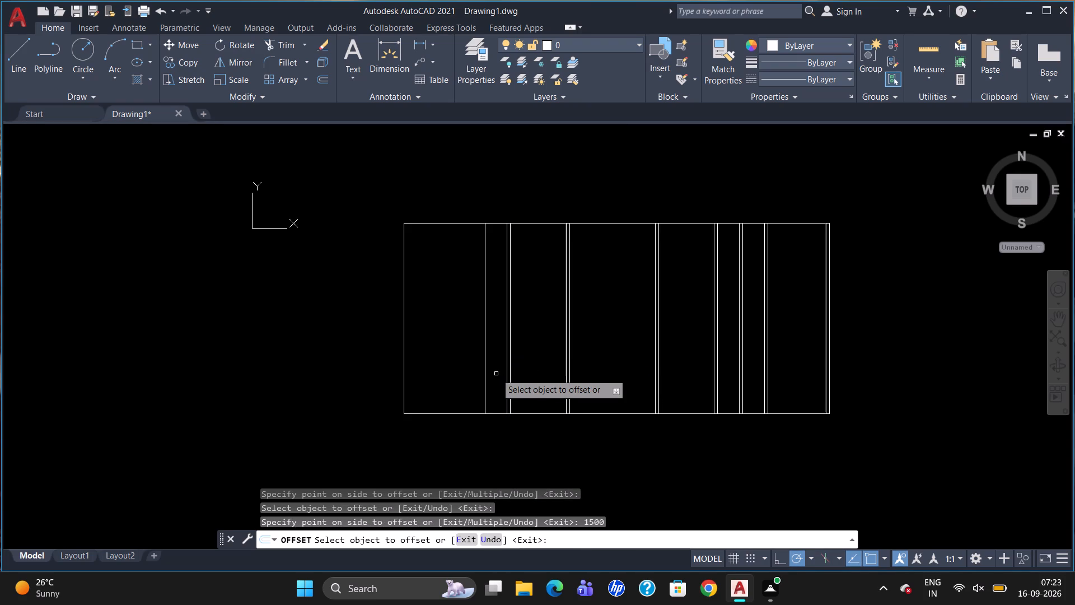
click(484, 379)
click(475, 383)
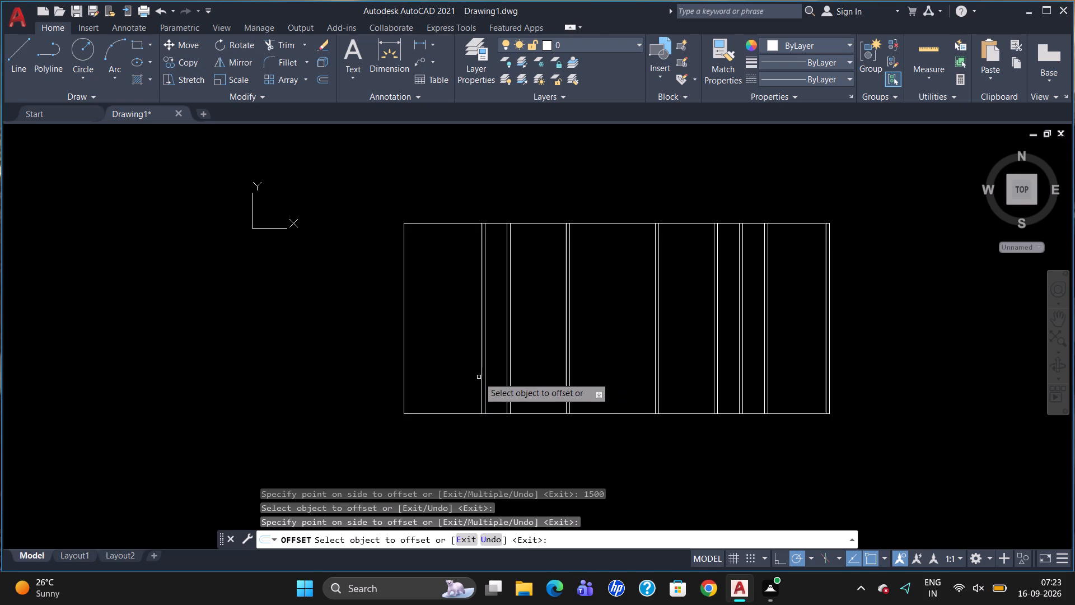
Add one more wall by offsetting the leftmost interior wall line 1500 left and the resulting line 230 left.
click(481, 374)
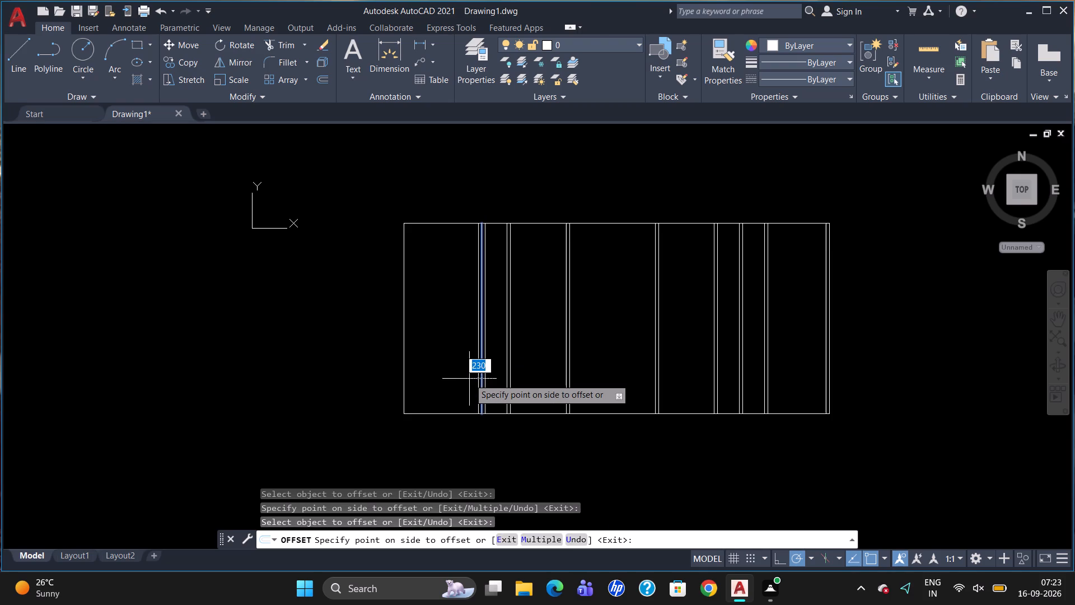
text(1500)
key(Return)
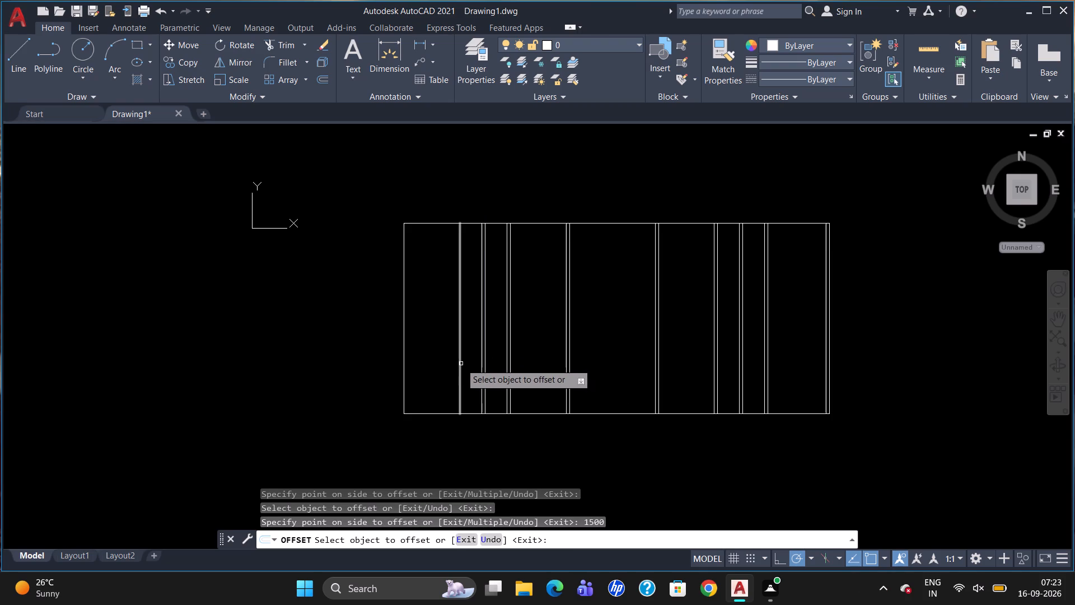
click(461, 364)
click(450, 365)
Offset the leftmost interior wall line 4000 left, past the rectangle's left edge, and offset the resulting line left by 230.
click(455, 357)
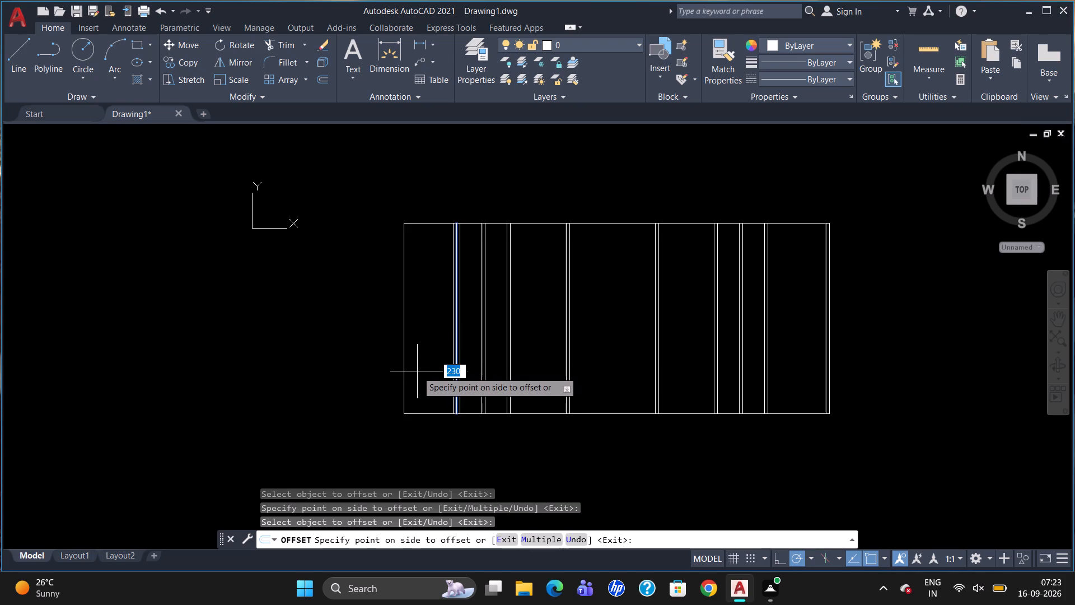
text(400)
key(0)
key(Return)
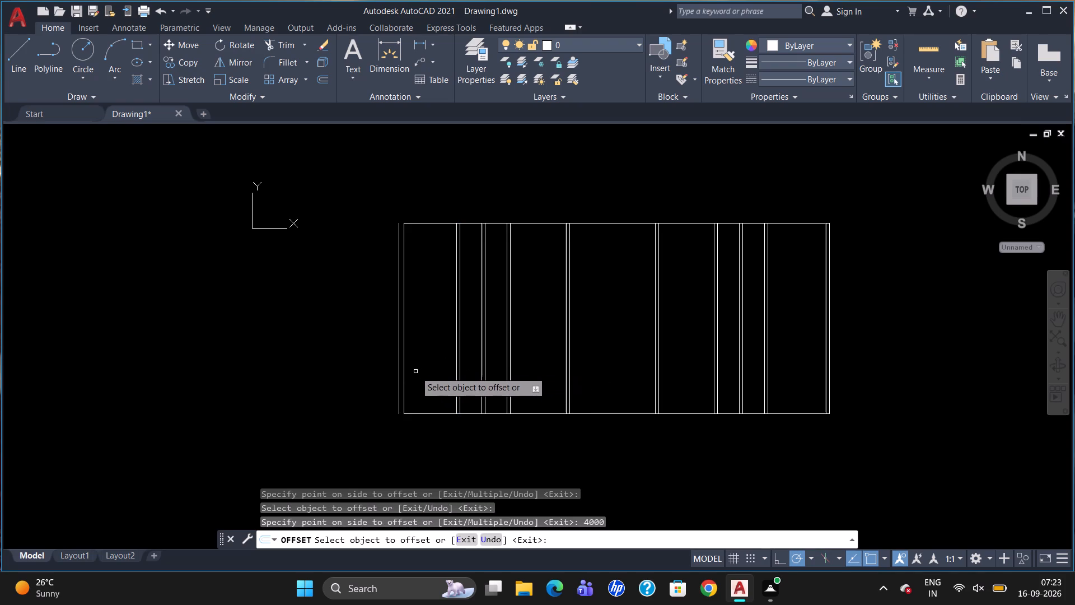
click(397, 350)
click(387, 355)
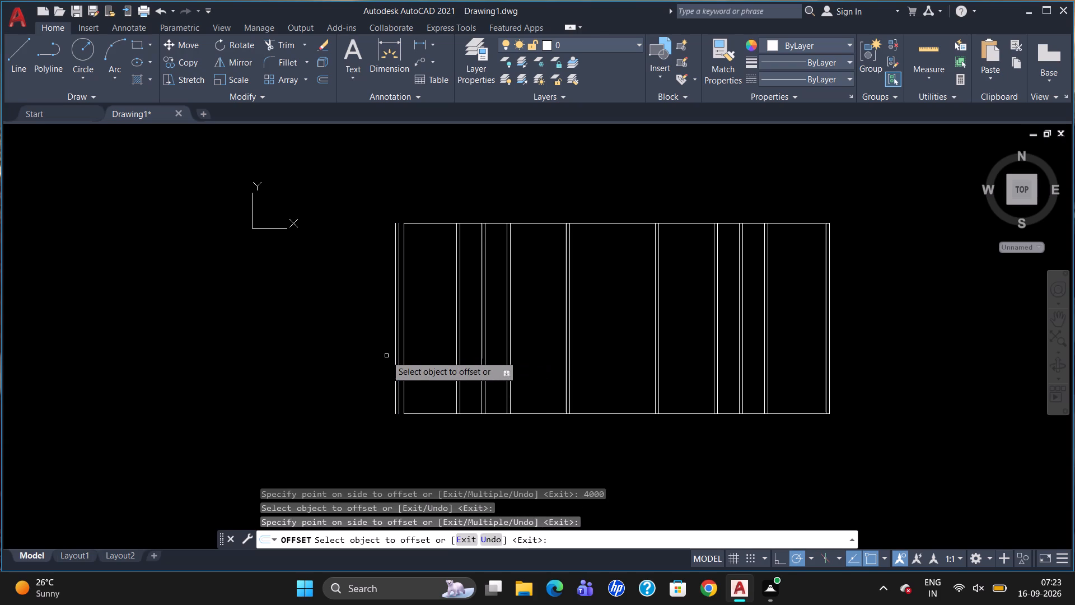
key(Escape)
Delete the rectangle's original left edge, just inside the new outer wall pair.
click(404, 334)
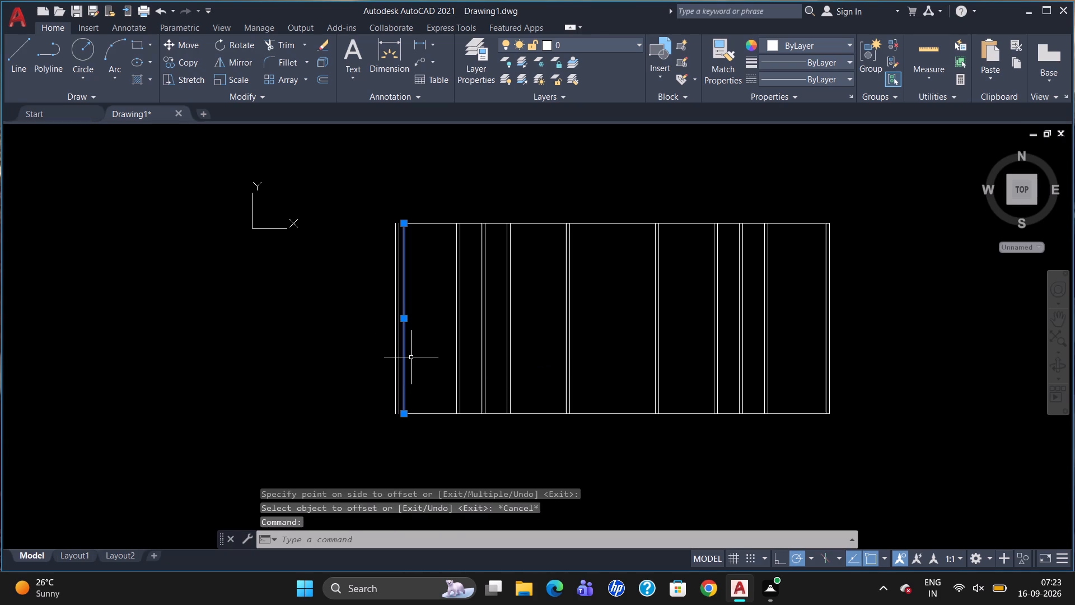
key(Delete)
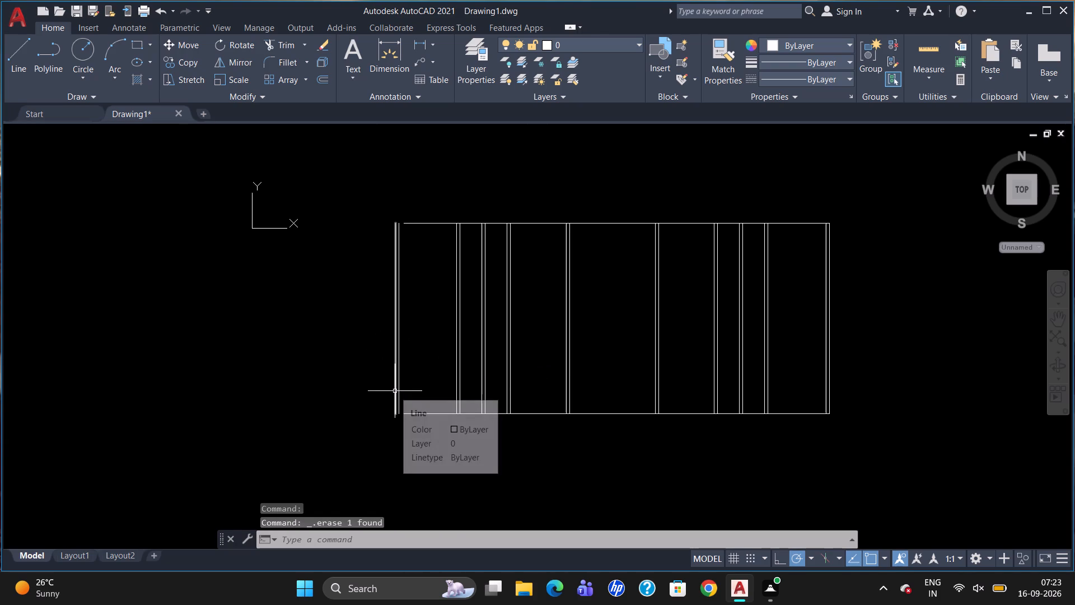
key(e)
key(Escape)
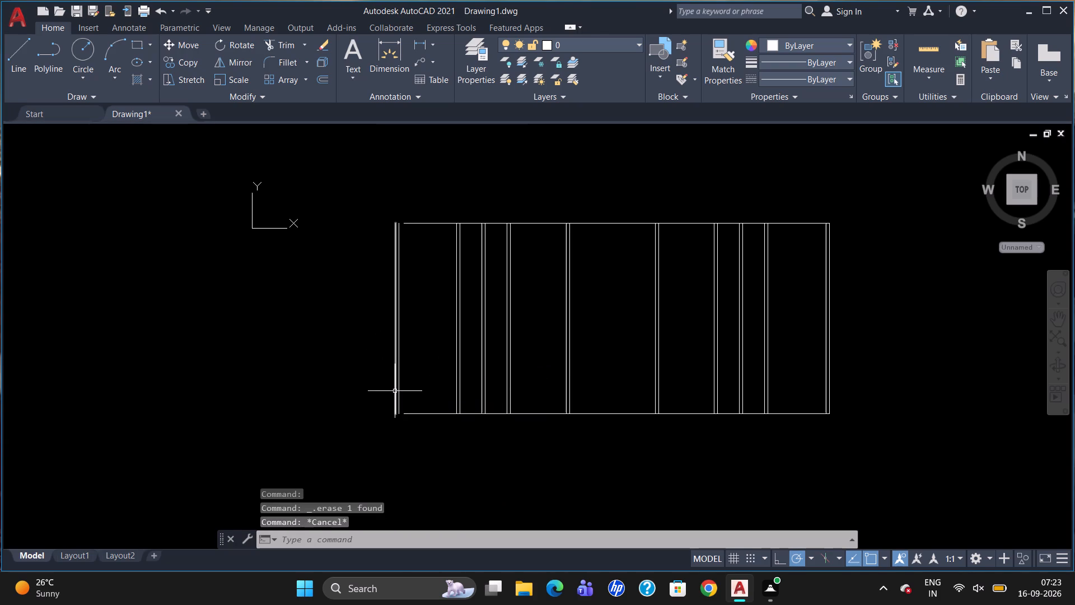
Draw a line about 570 long from the top edge's left end to the top of the new outermost left wall line.
key(l)
key(Return)
scroll(405, 197, up, 4)
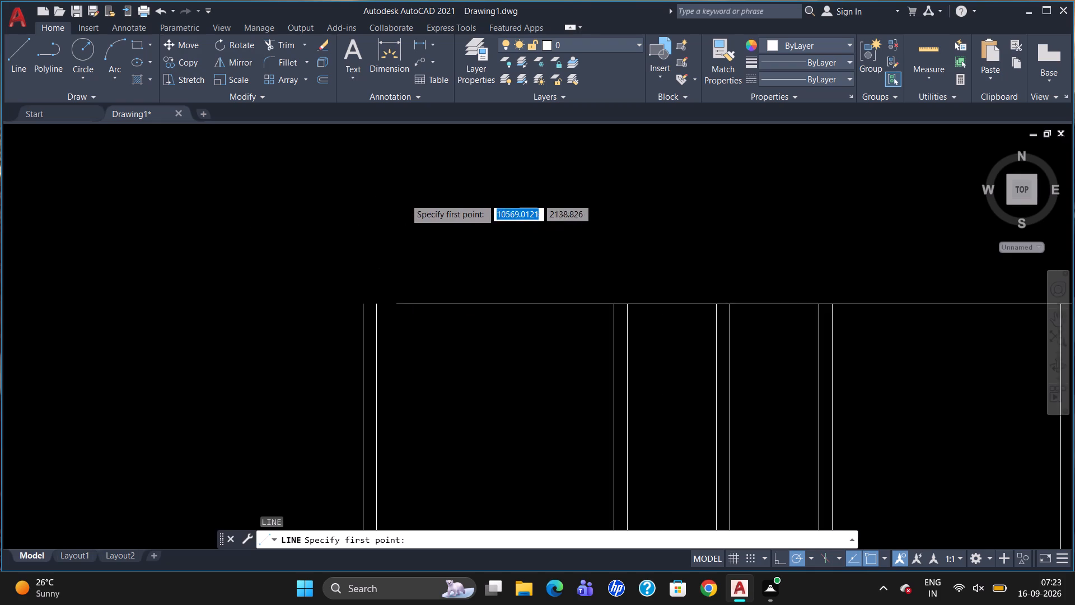
click(389, 362)
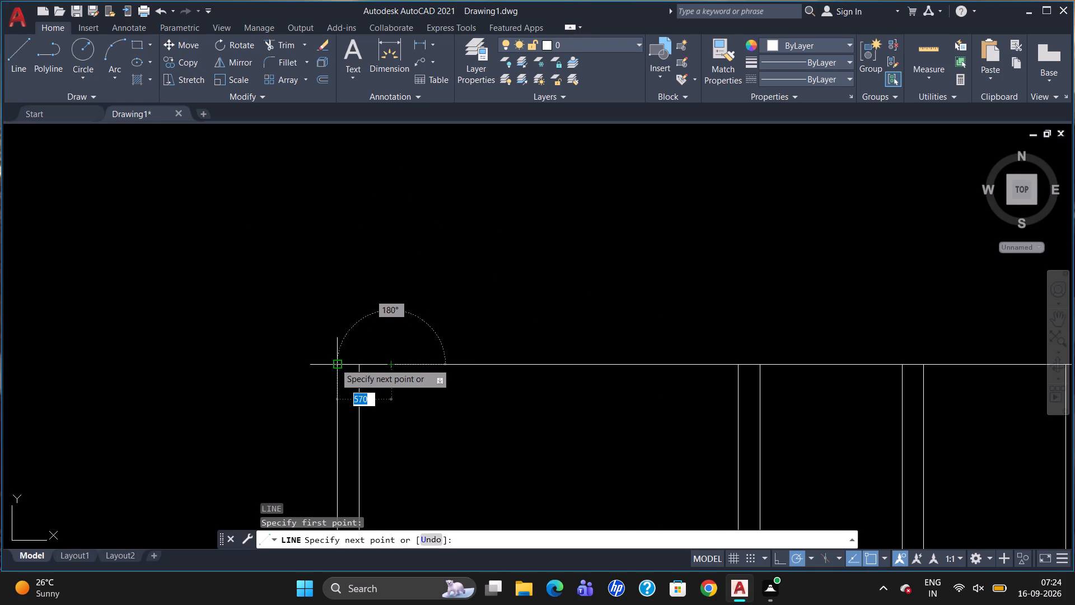
click(334, 363)
key(Escape)
Draw a line about 570 long from the bottom edge's left end to the bottom of the outermost left wall line.
scroll(429, 250, down, 4)
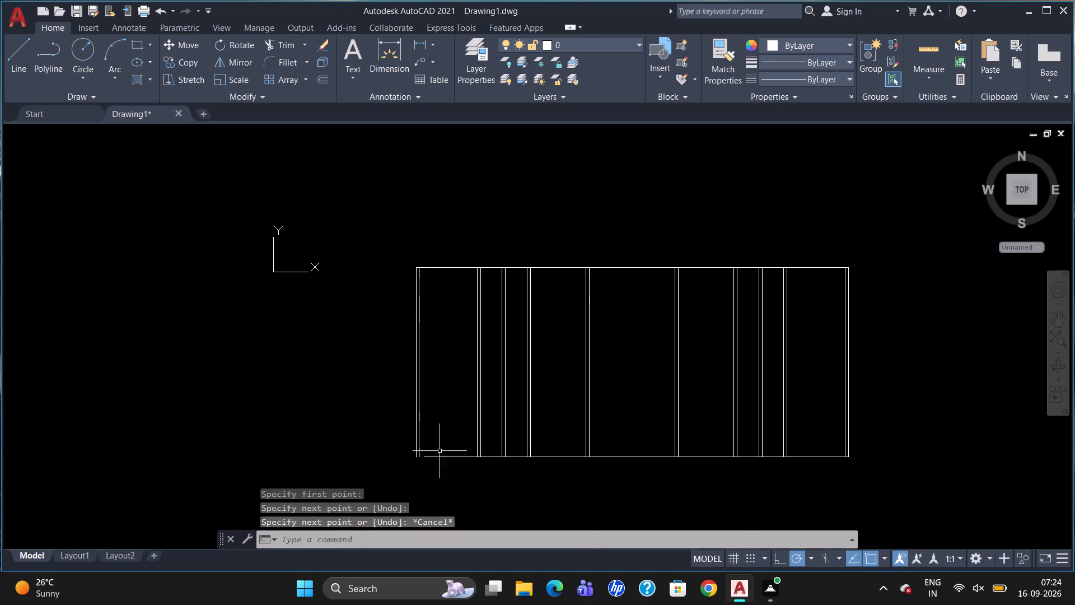
scroll(436, 495, up, 2)
key(l)
key(Return)
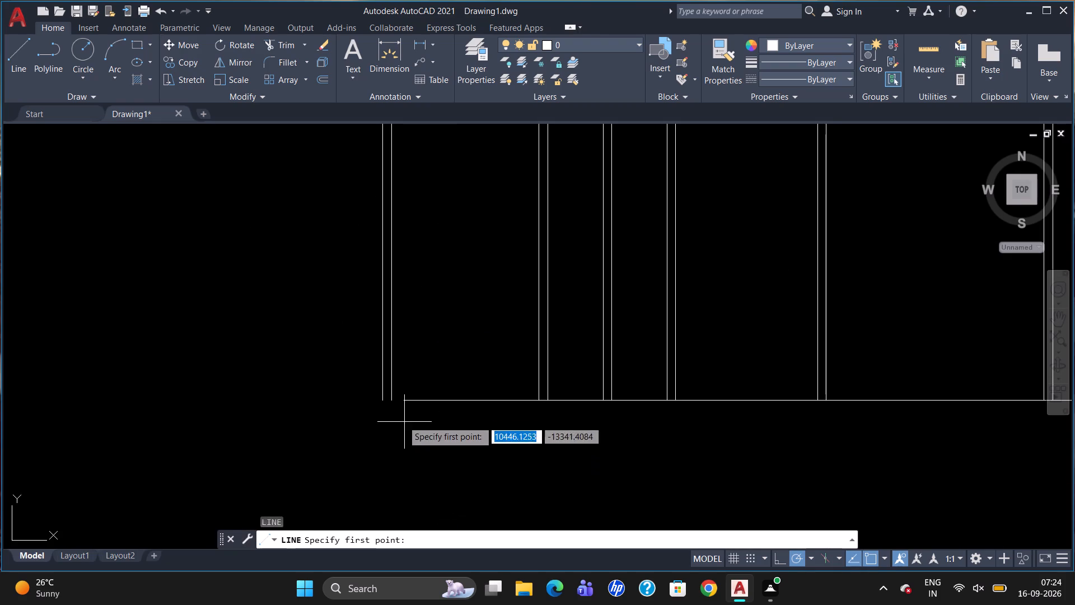
click(408, 402)
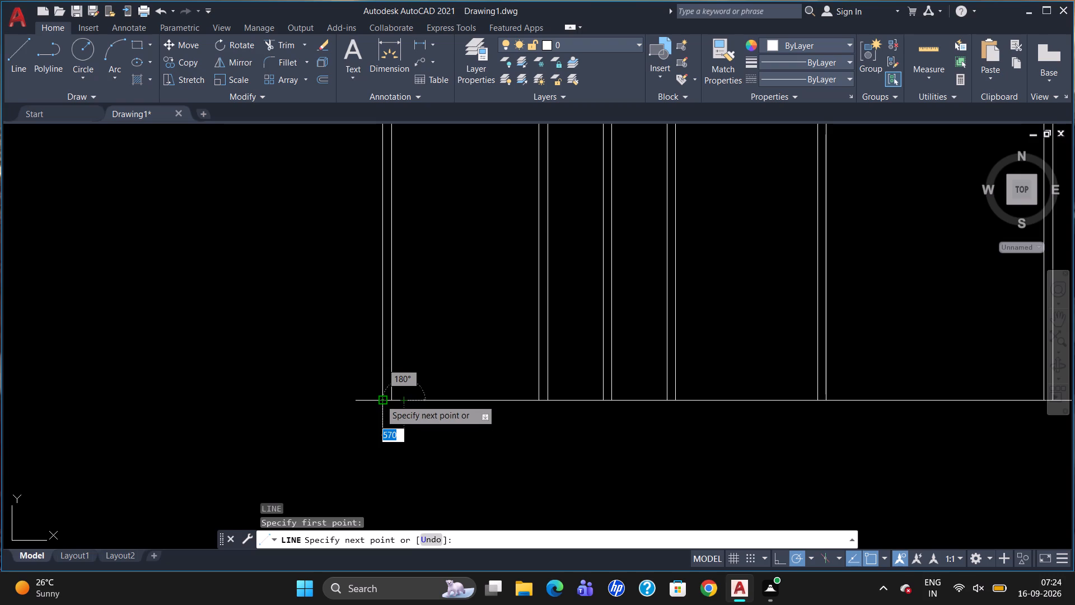
click(380, 399)
key(Escape)
scroll(352, 400, down, 3)
scroll(347, 352, up, 2)
scroll(531, 343, down, 1)
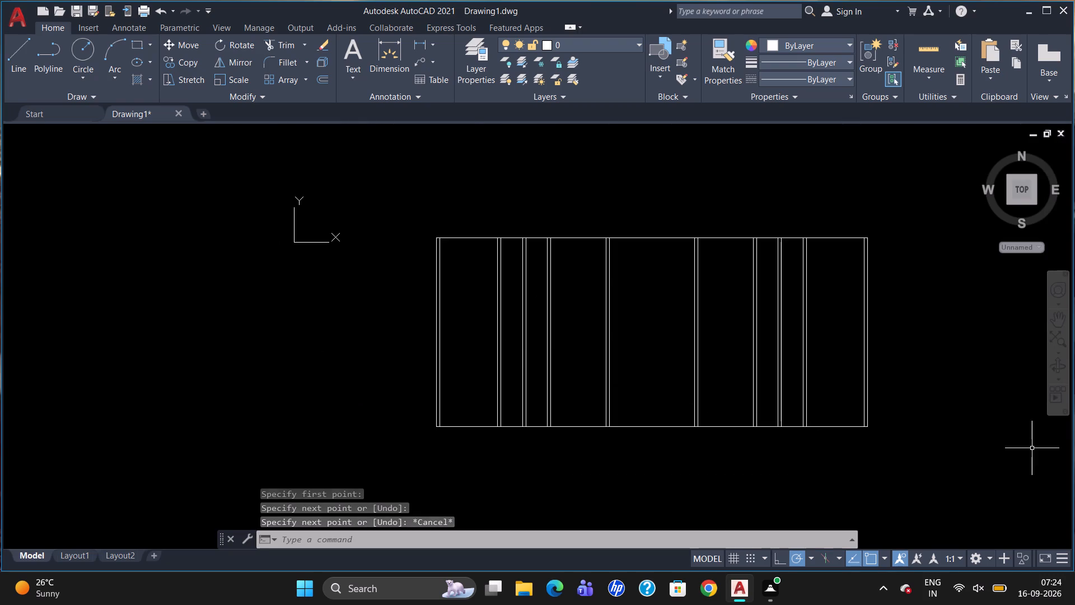
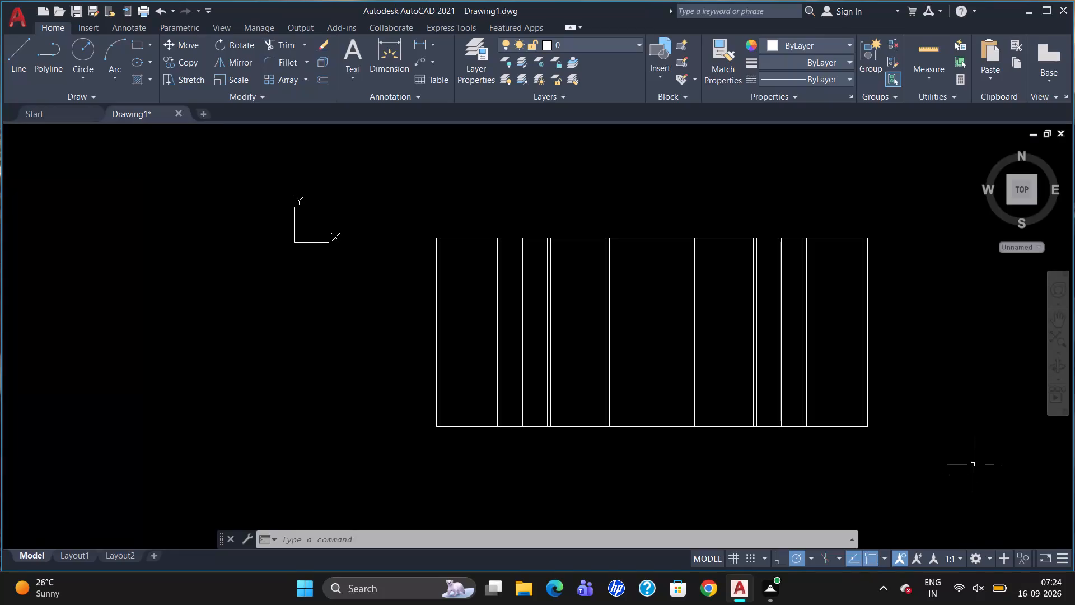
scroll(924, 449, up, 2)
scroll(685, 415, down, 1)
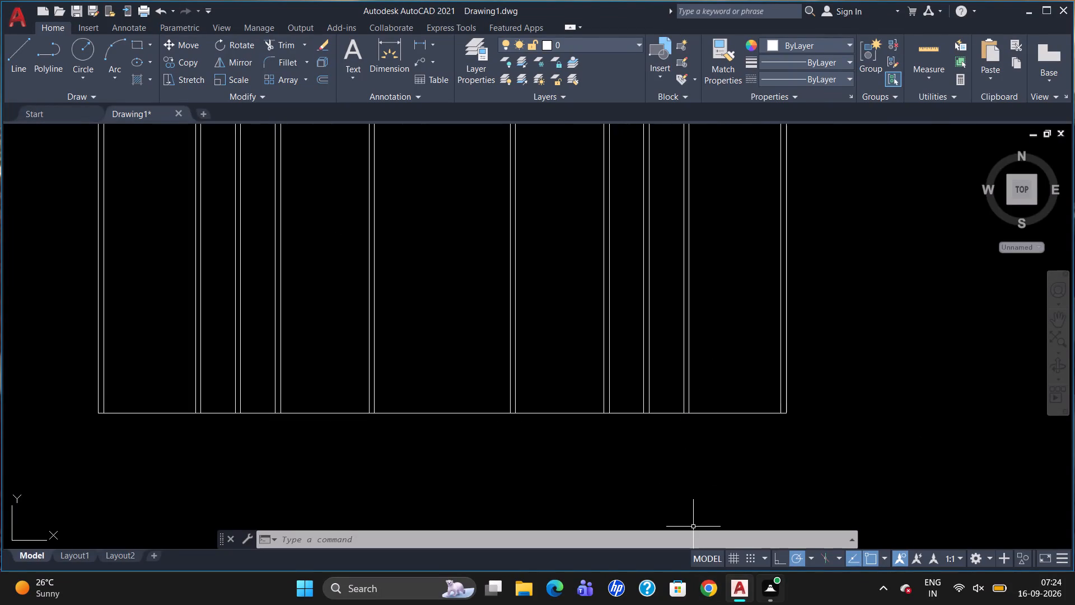
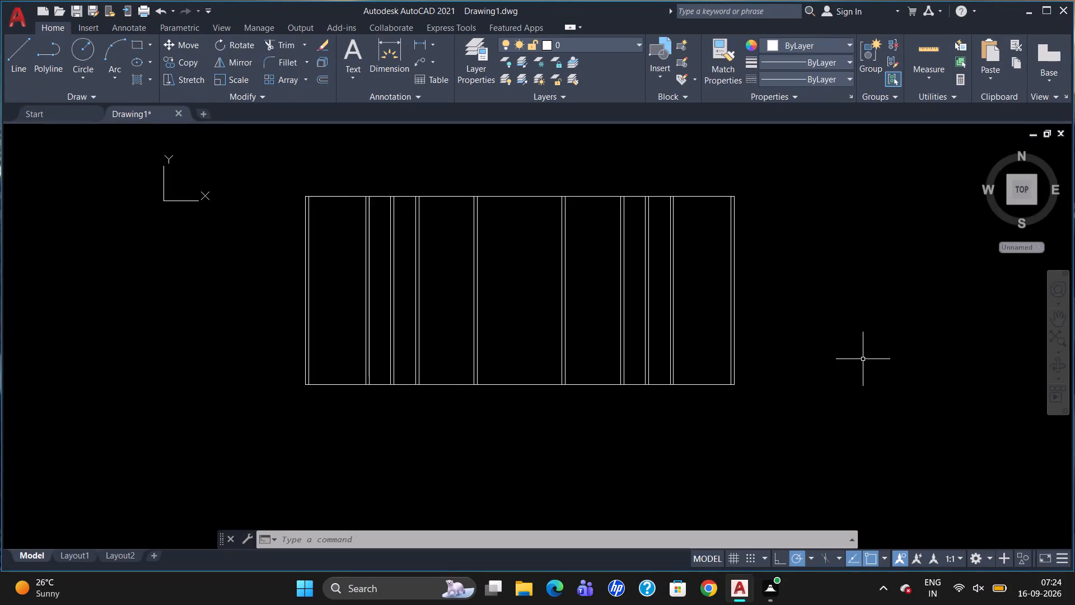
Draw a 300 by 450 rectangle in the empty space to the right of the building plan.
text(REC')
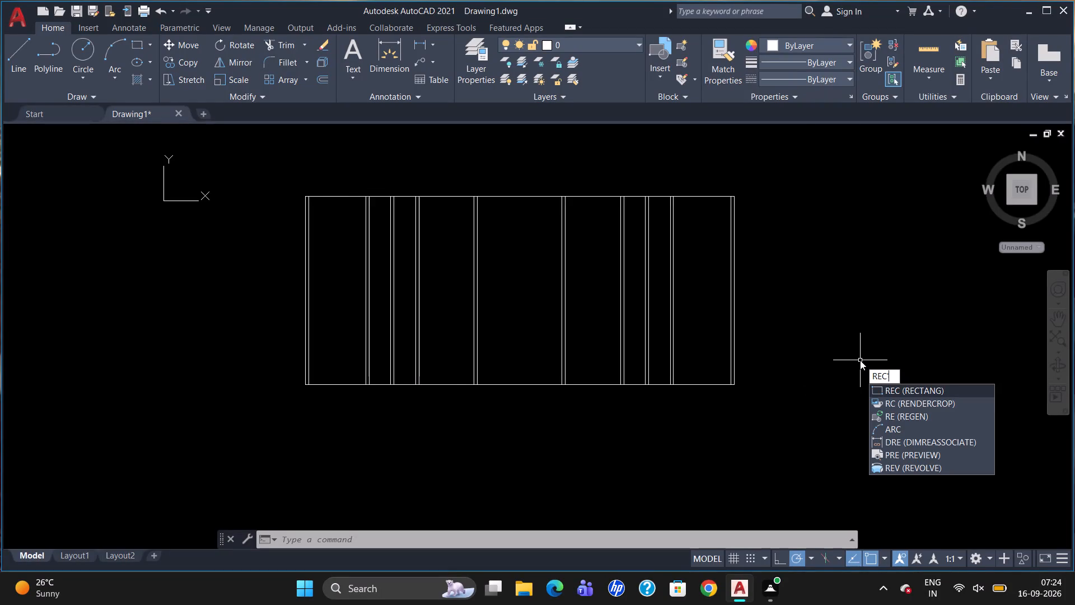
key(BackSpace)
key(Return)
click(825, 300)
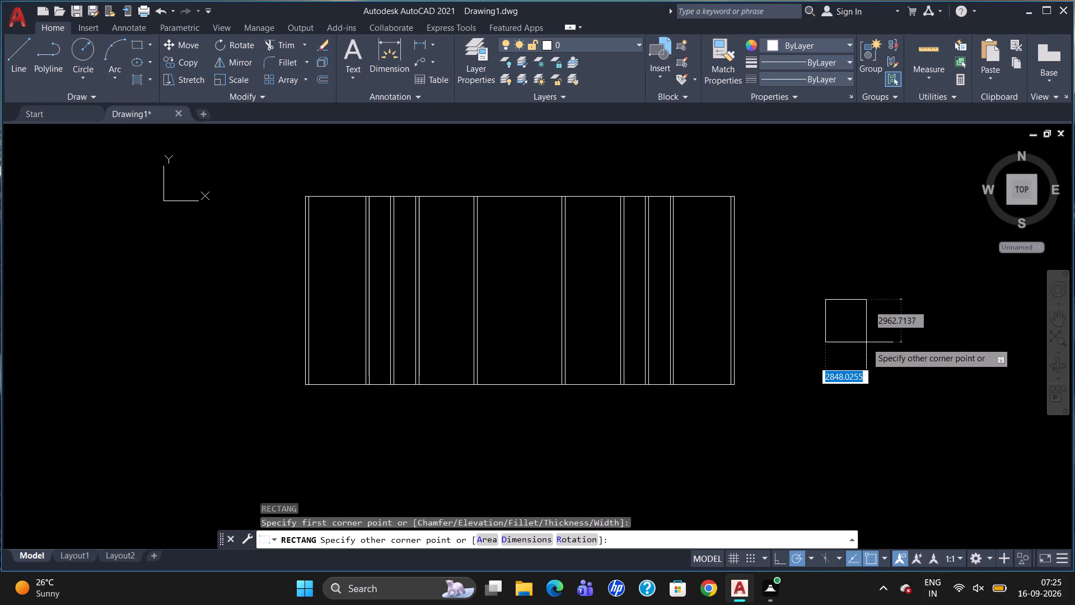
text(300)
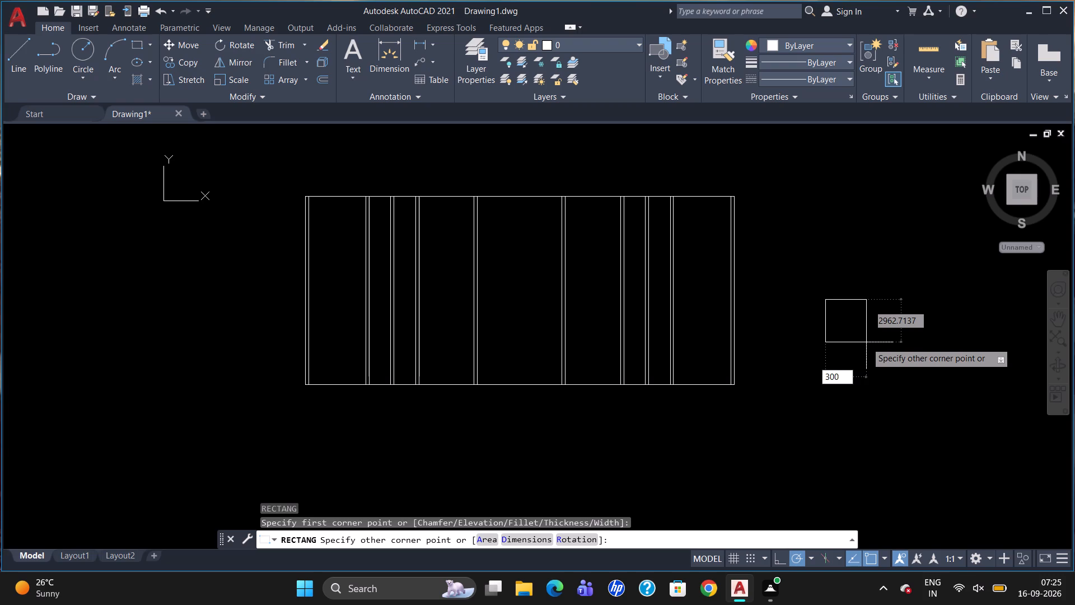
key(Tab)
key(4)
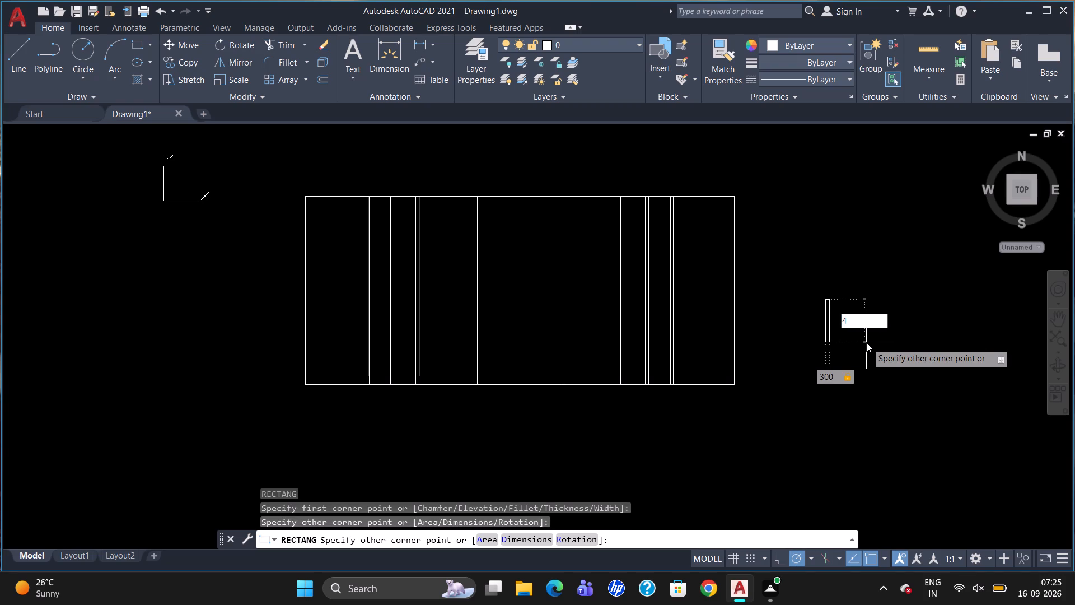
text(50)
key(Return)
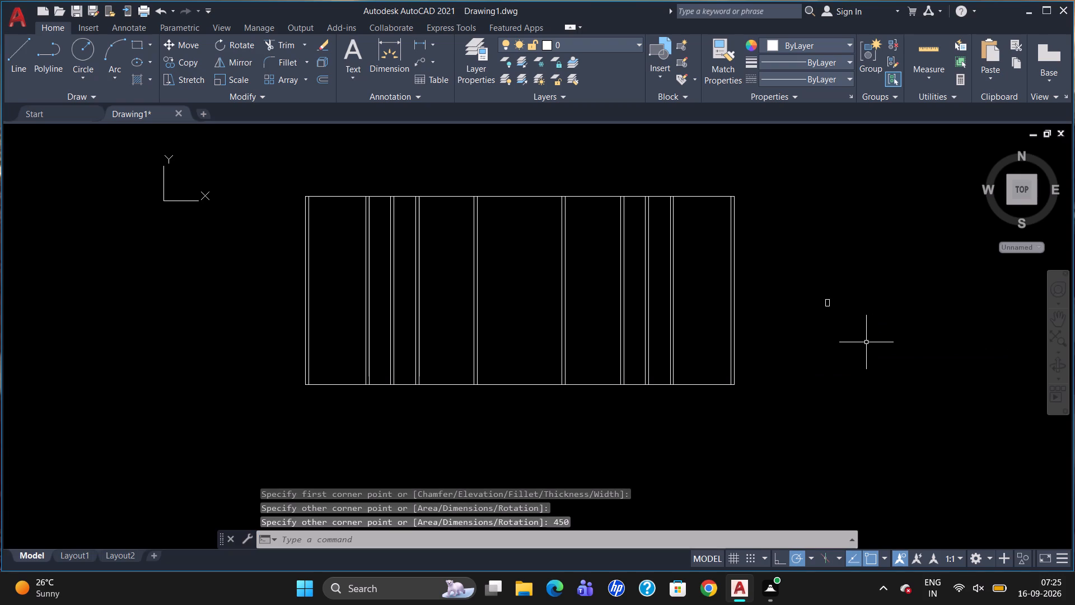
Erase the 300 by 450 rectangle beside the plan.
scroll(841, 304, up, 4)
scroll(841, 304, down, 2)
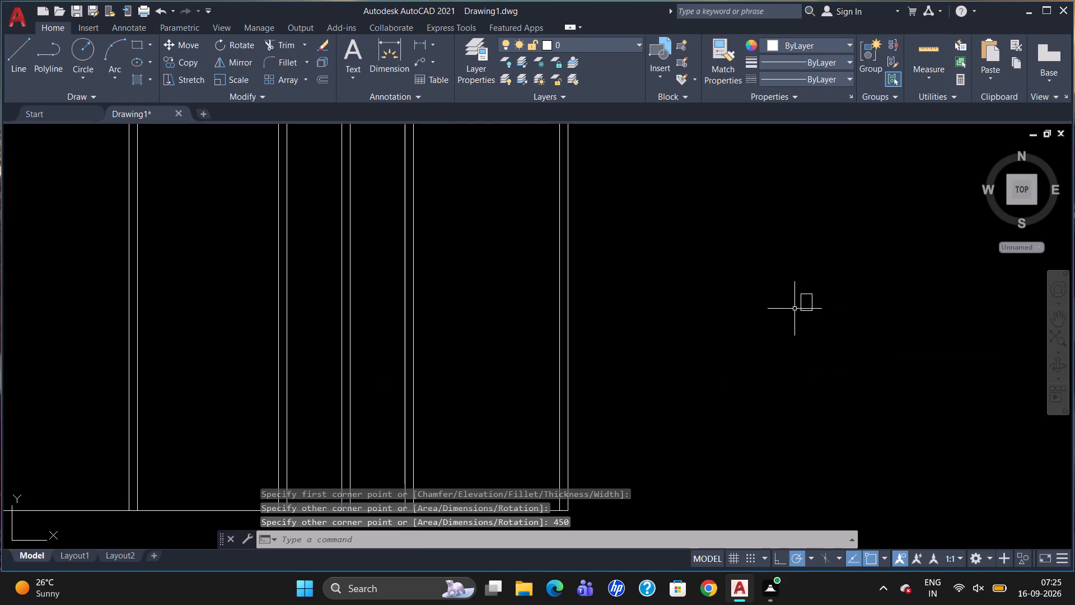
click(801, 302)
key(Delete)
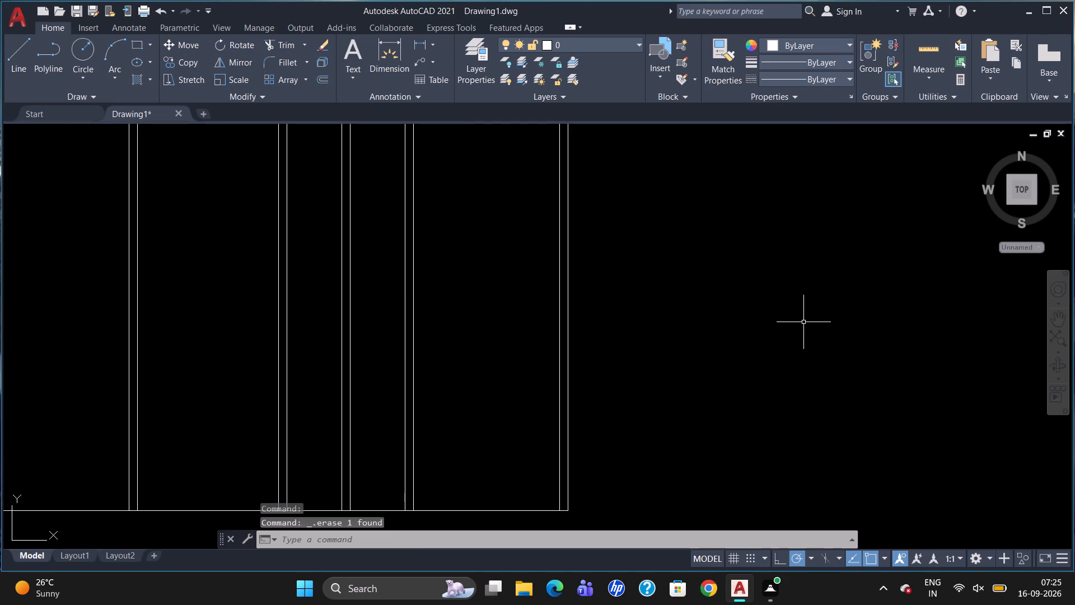
Draw a rectangle 400 wide by 500 high in the empty space to the right of the building plan.
text(REC)
key(Return)
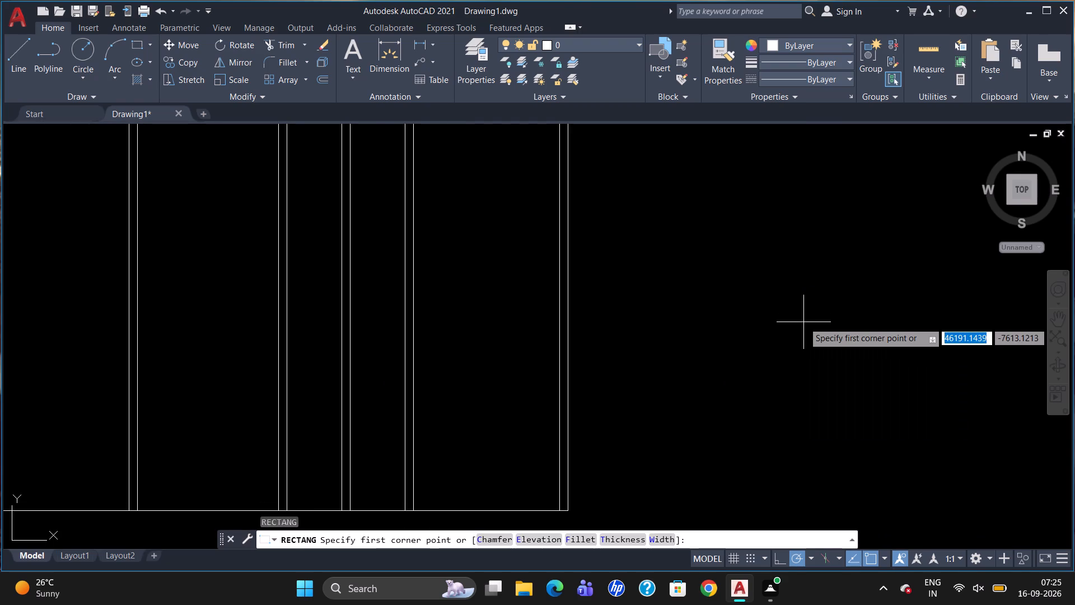
click(746, 234)
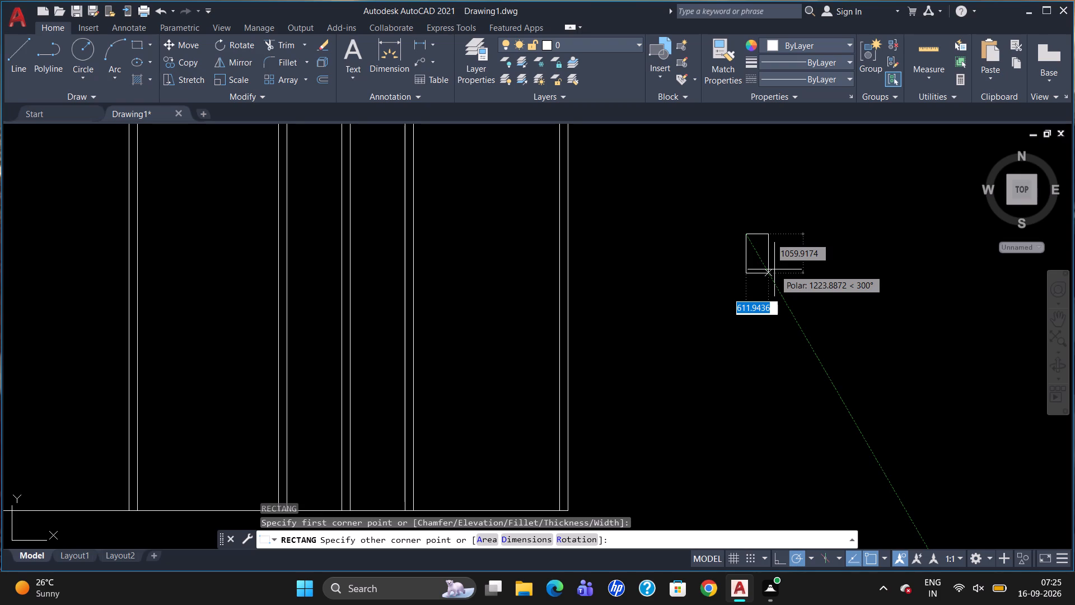
text(400)
key(Tab)
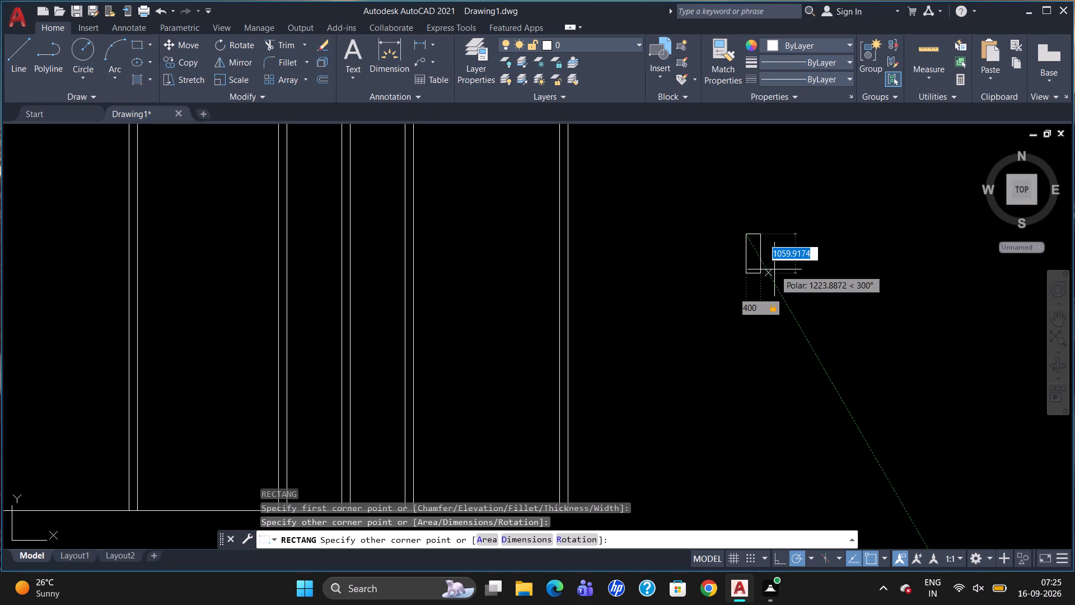
text(500)
key(Return)
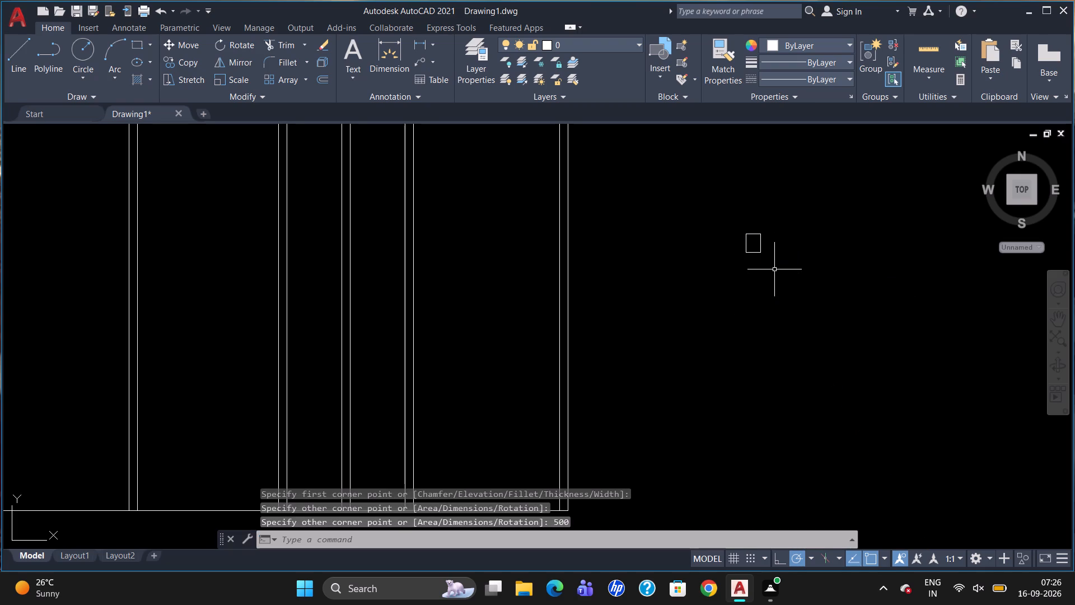
Draw a second rectangle, 400 wide by 650 high, to the right of the 400 by 500 one.
scroll(784, 257, down, 3)
scroll(863, 255, up, 2)
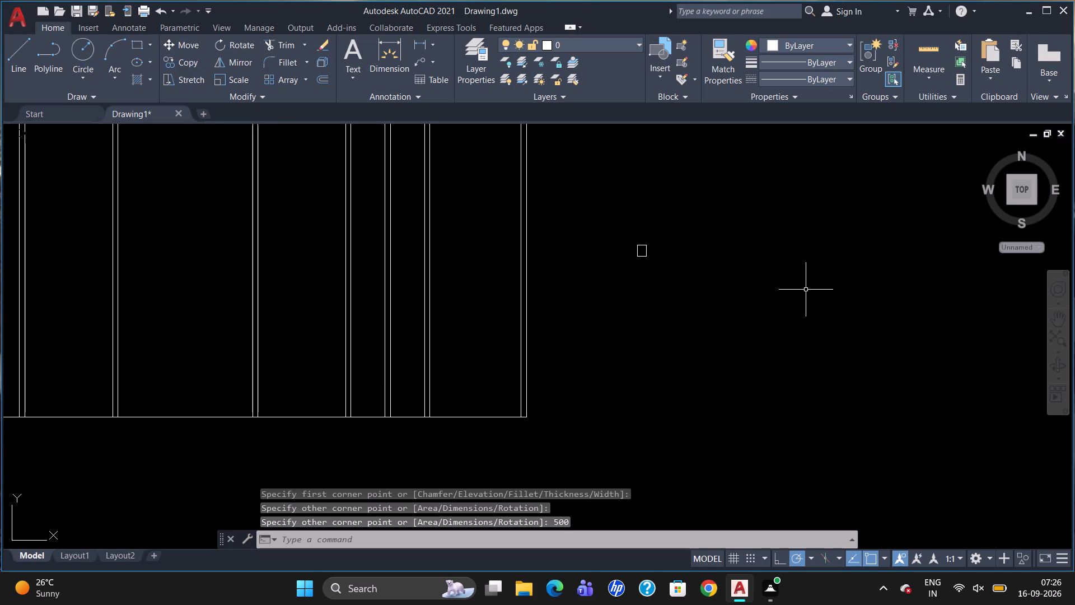
text(REC)
key(Return)
click(782, 255)
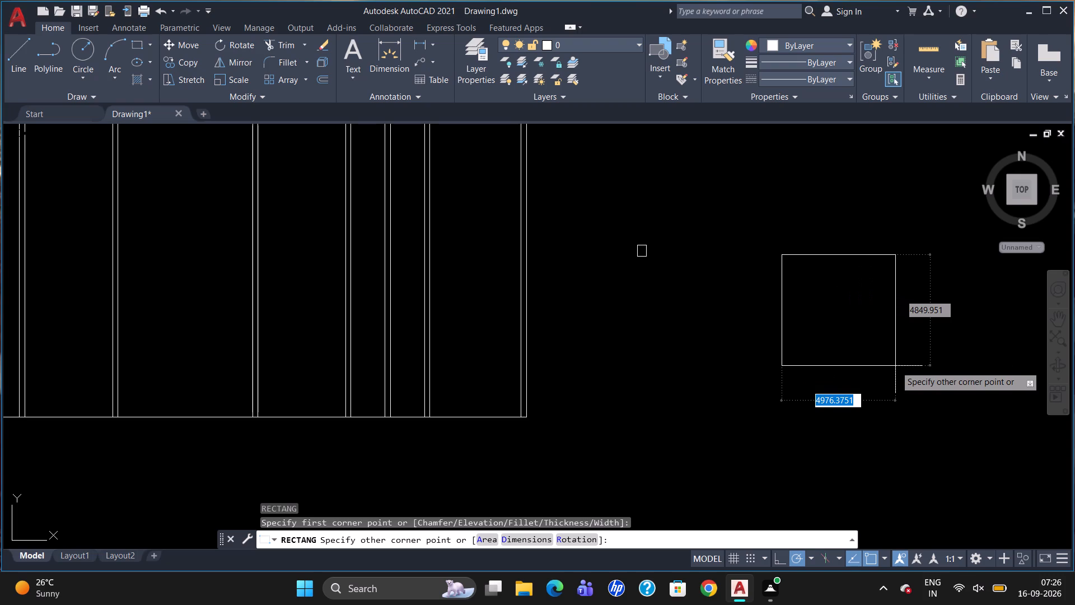
text(400)
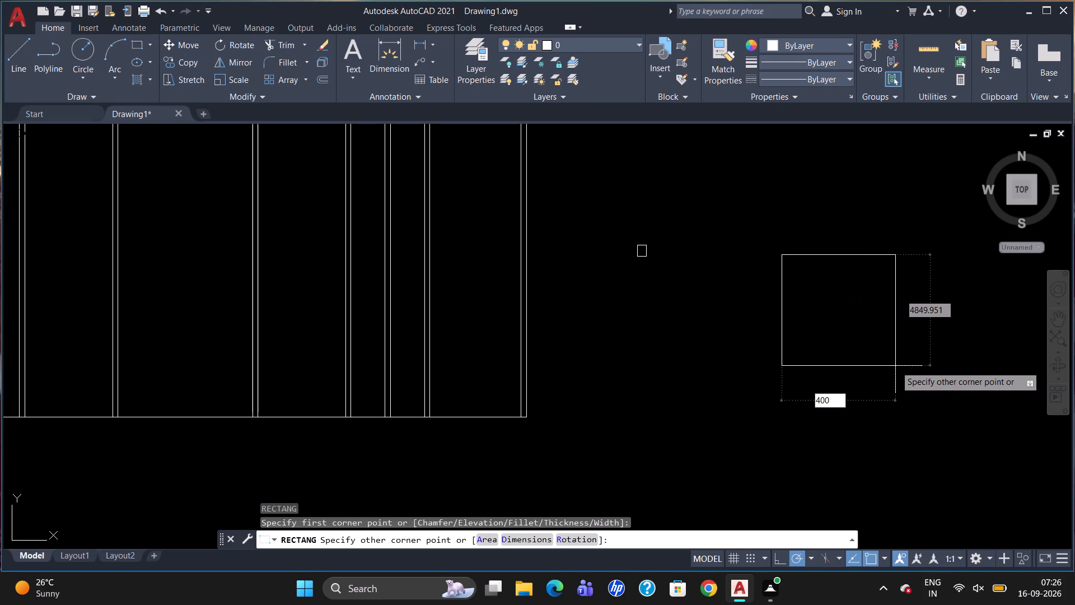
key(Tab)
text(650)
key(Return)
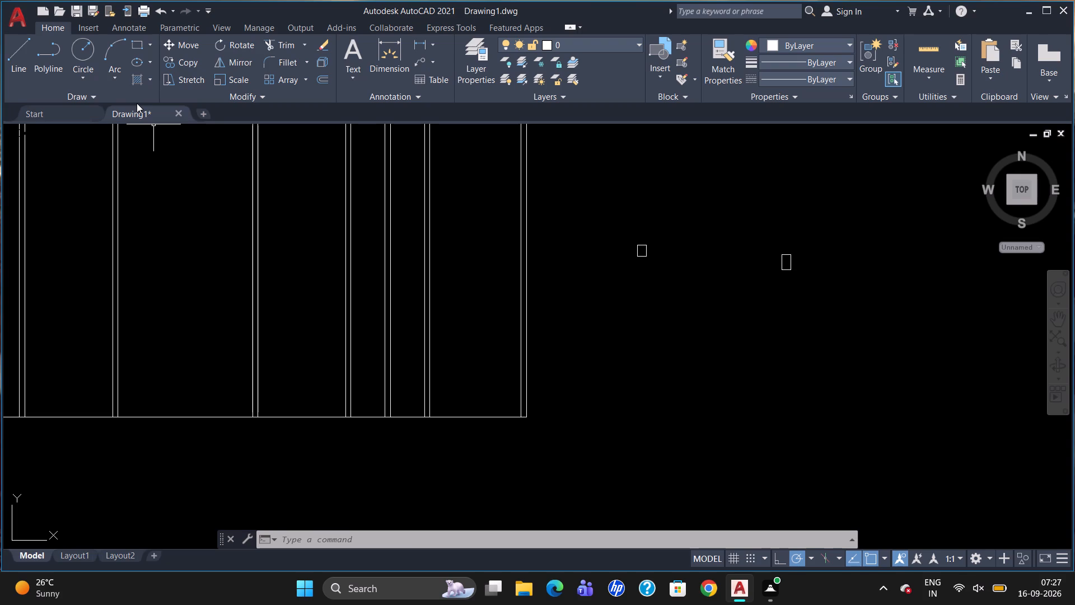
Hatch the inside of the 400 by 500 rectangle with the ANSI31 pattern.
scroll(177, 132, down, 2)
scroll(118, 131, up, 4)
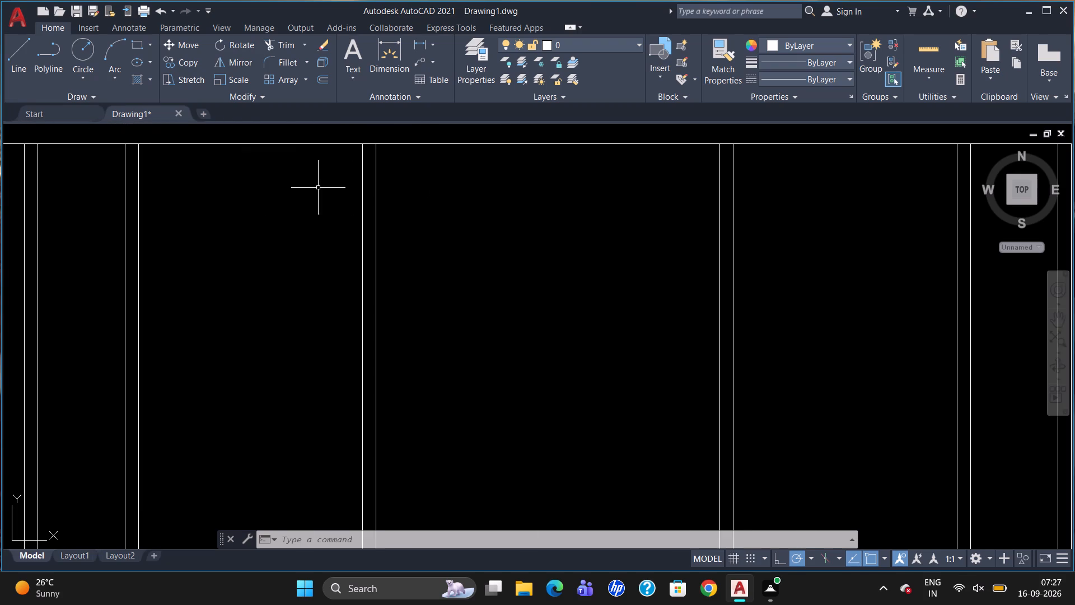
scroll(414, 229, down, 3)
scroll(554, 258, up, 1)
scroll(577, 221, down, 1)
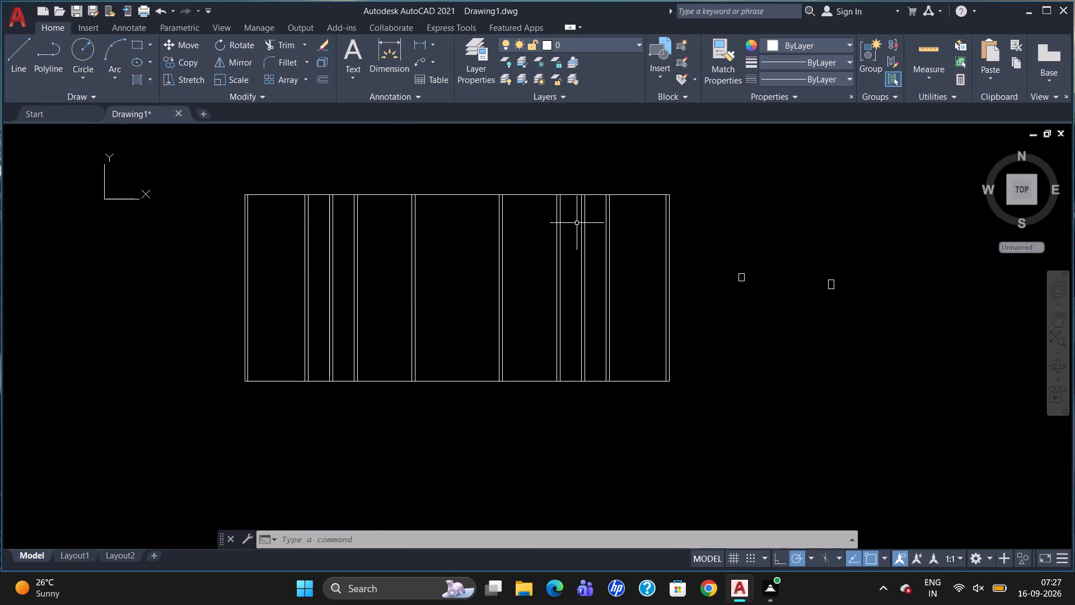
click(151, 89)
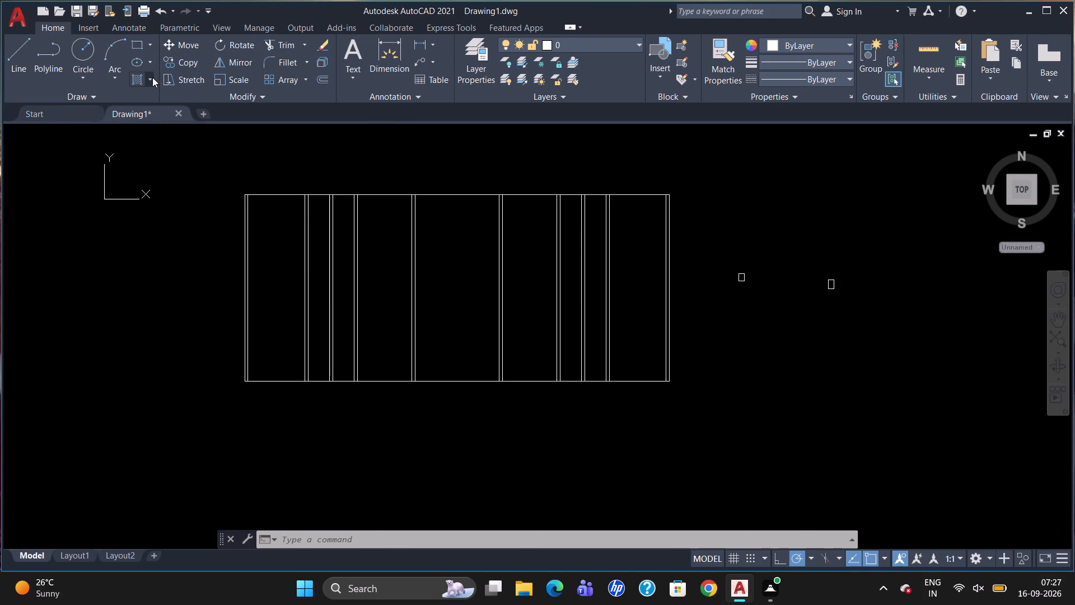
click(153, 77)
click(151, 94)
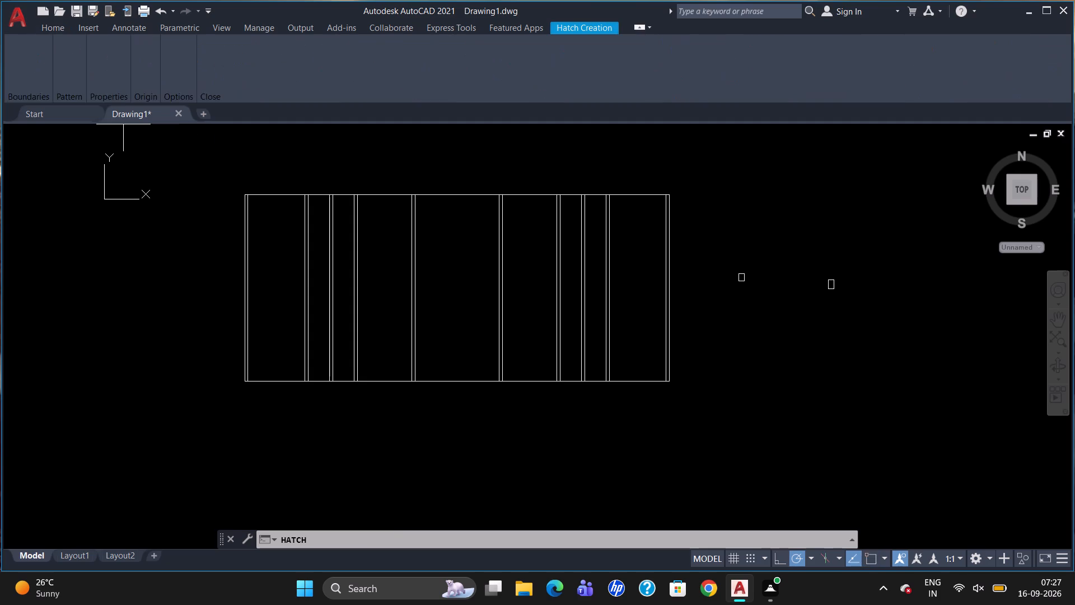
click(237, 67)
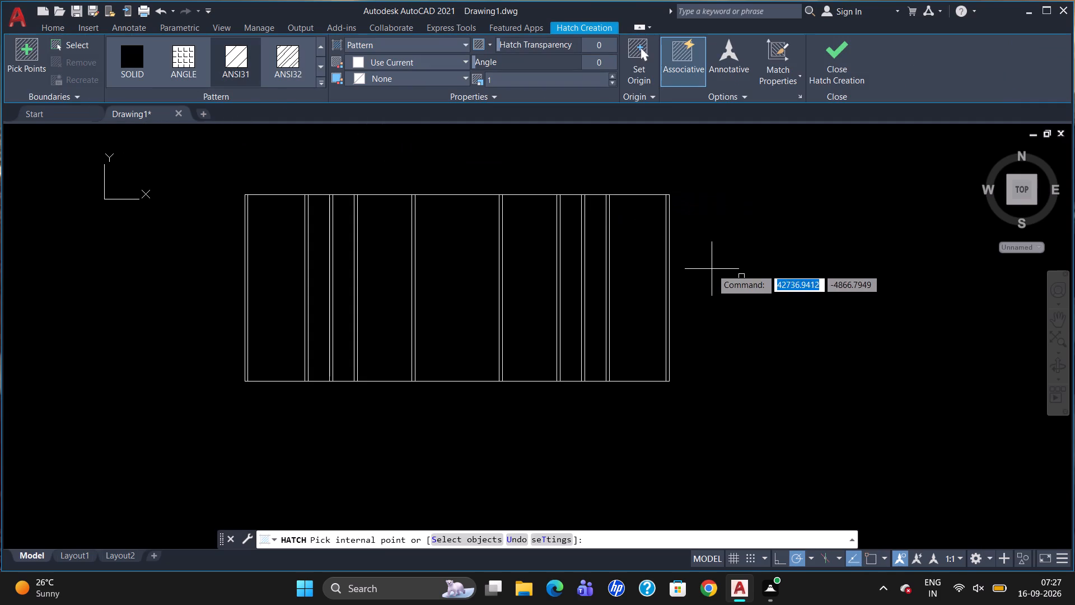
scroll(712, 269, up, 2)
click(784, 283)
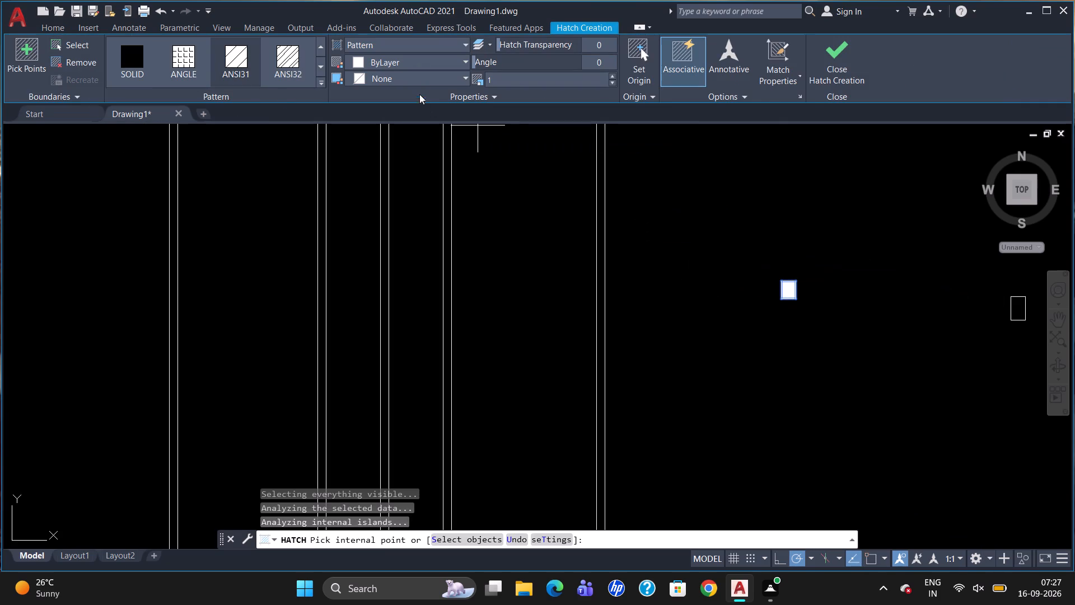
Set the hatch colour to grey 99,100,102 and the pattern scale to 8, and finish the hatch.
click(408, 62)
click(356, 132)
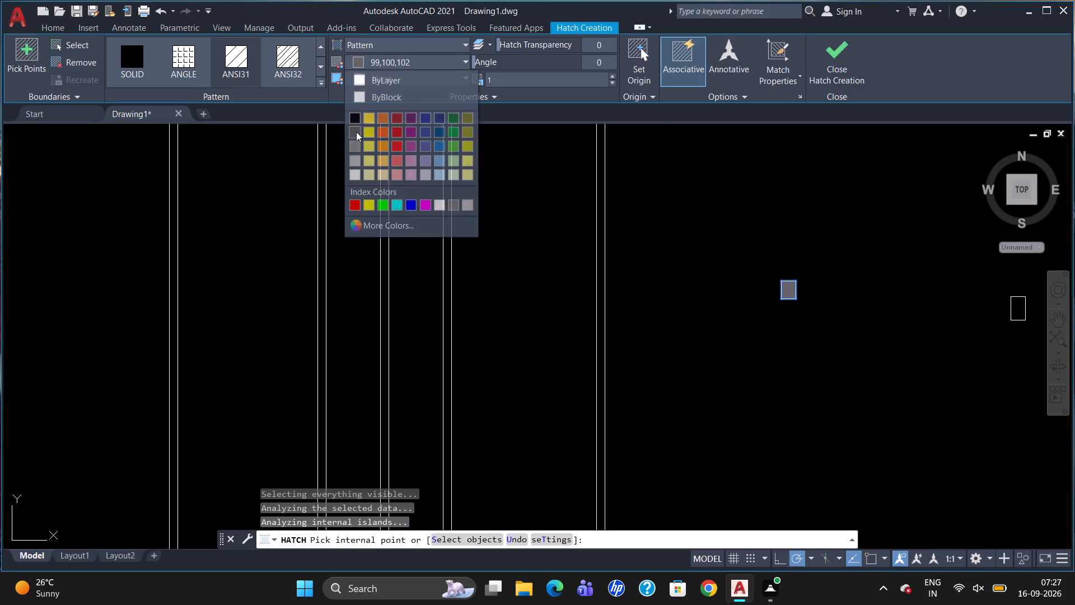
click(508, 77)
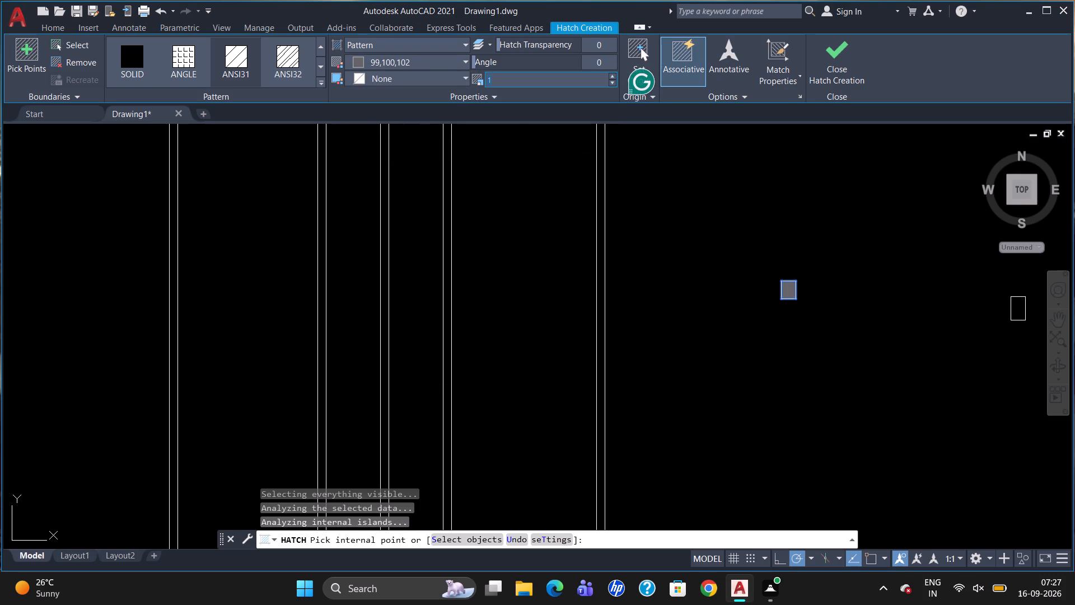
key(BackSpace)
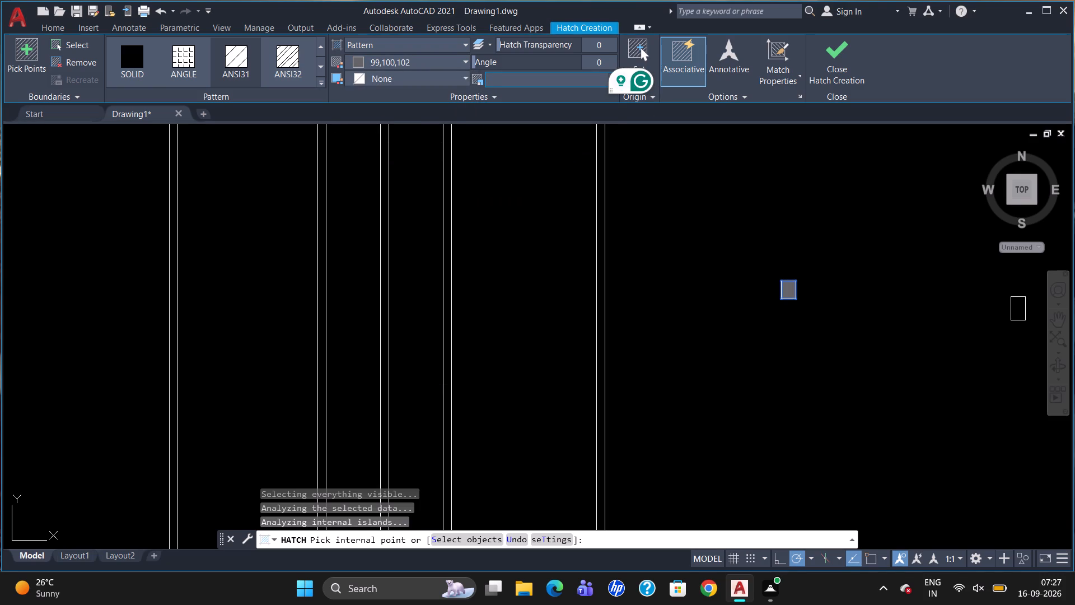
key(8)
key(Return)
key(Escape)
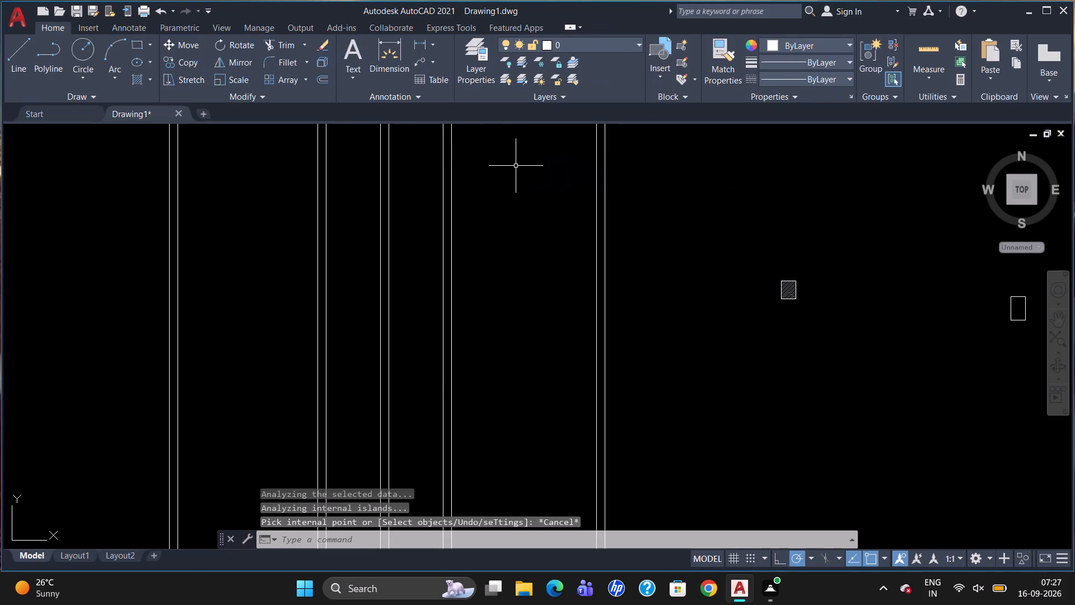
Hatch the inside of the 400 by 650 rectangle with ANSI31, using the same grey colour and scale 8.
scroll(571, 180, down, 1)
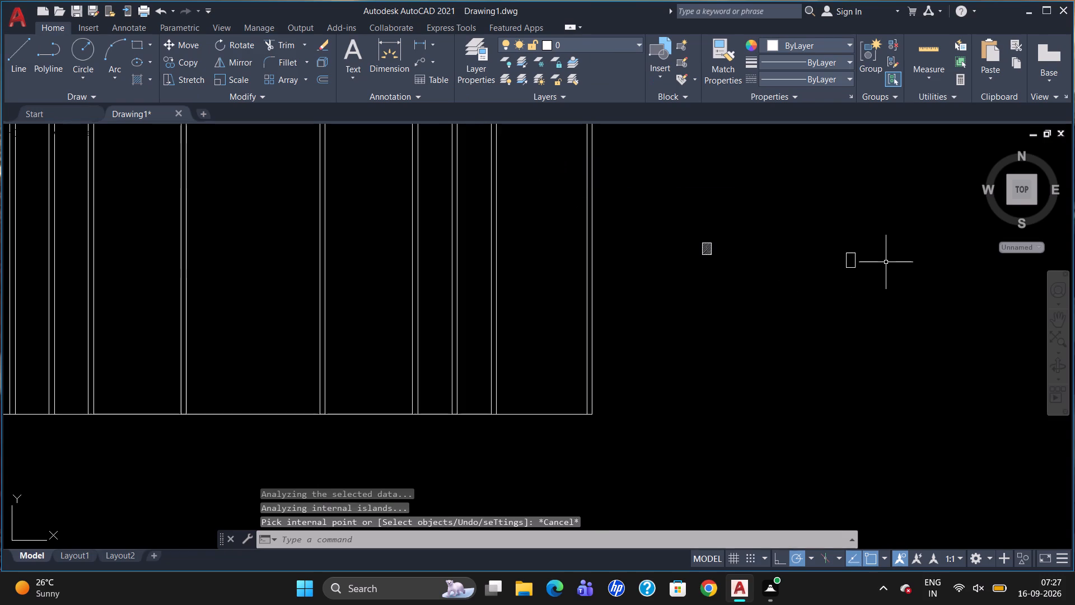
click(147, 75)
click(153, 104)
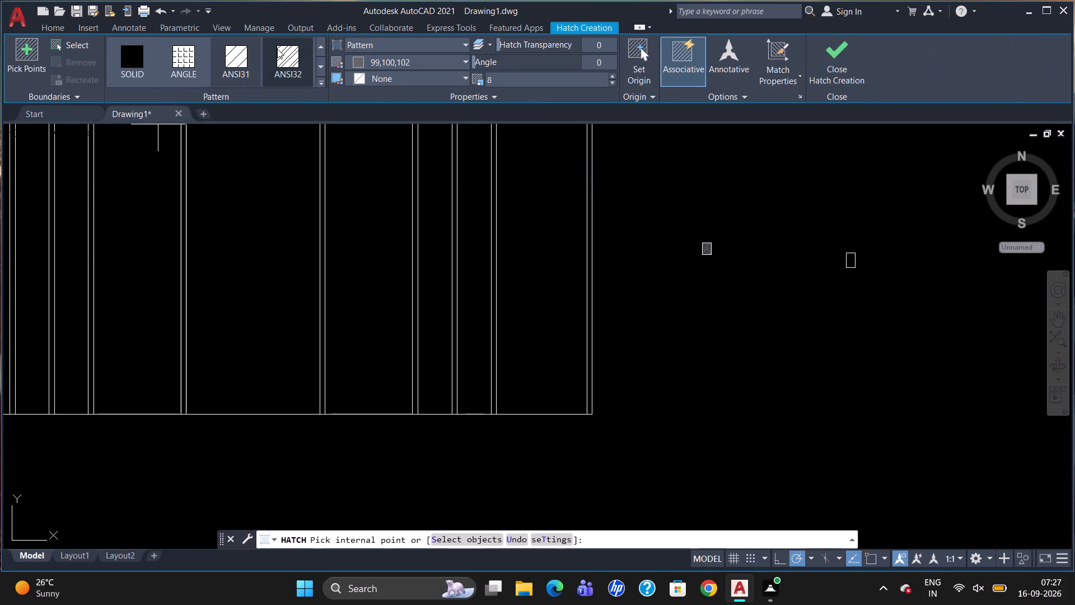
click(243, 71)
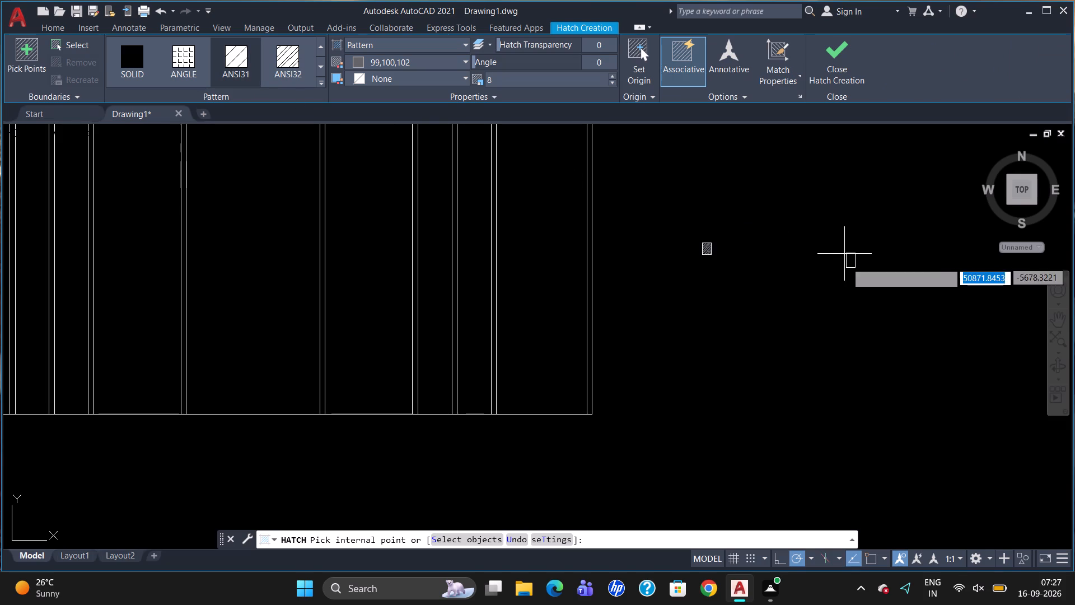
click(850, 260)
key(Escape)
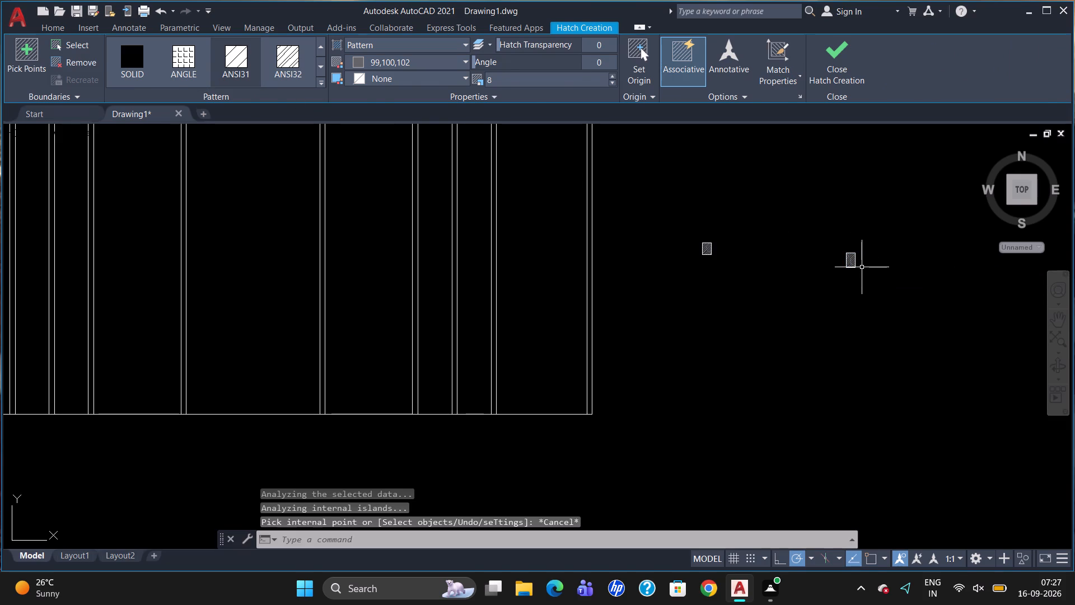
Group the 400 by 650 rectangle together with its hatch.
drag(872, 273, 822, 276)
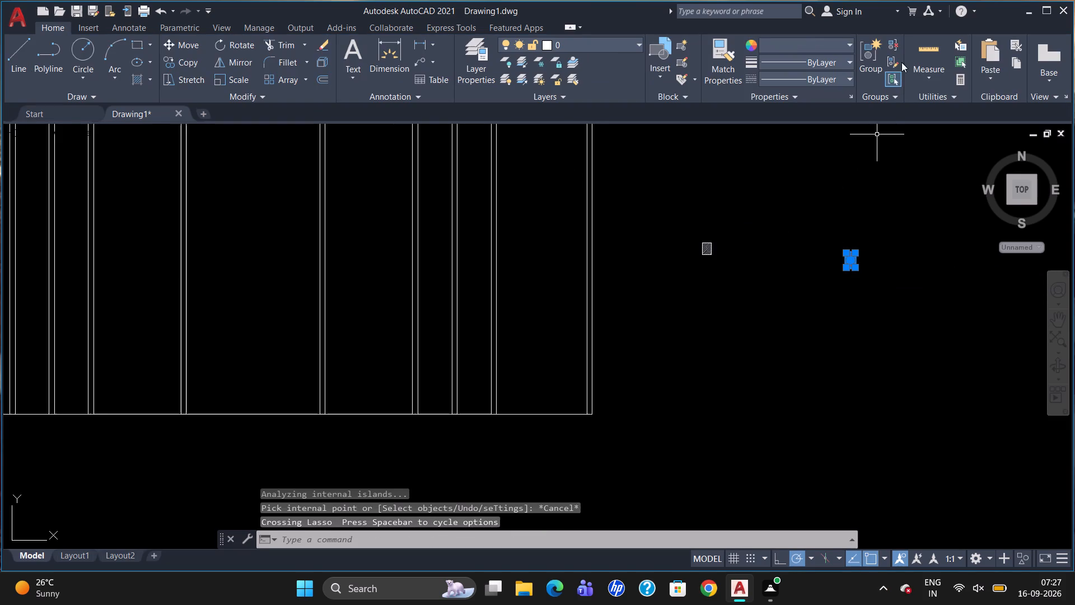
click(865, 67)
key(Escape)
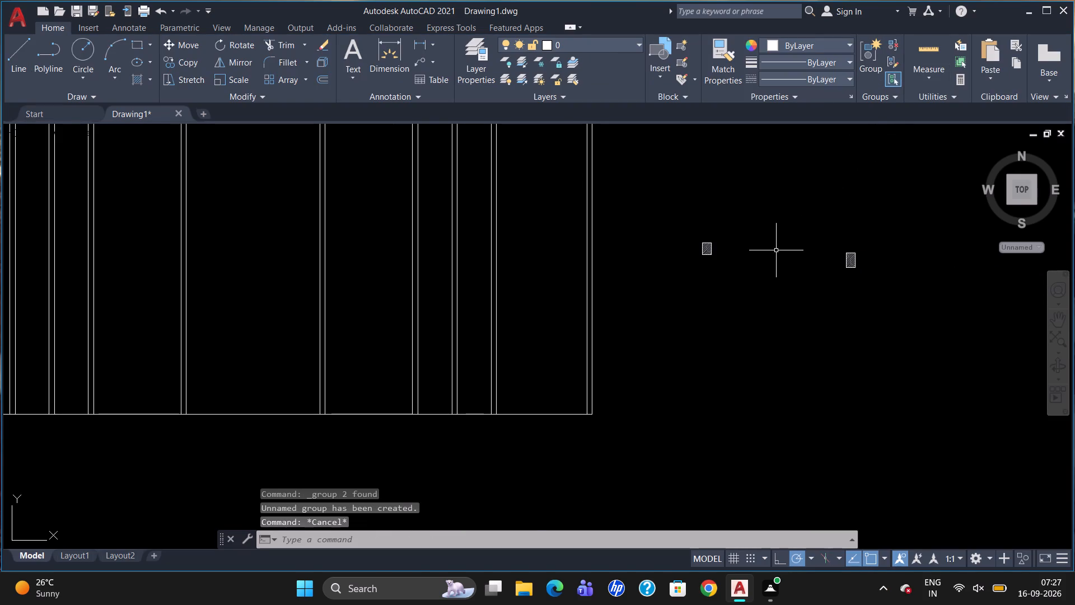
Group the 400 by 500 rectangle together with its hatch.
drag(774, 252, 666, 264)
click(875, 55)
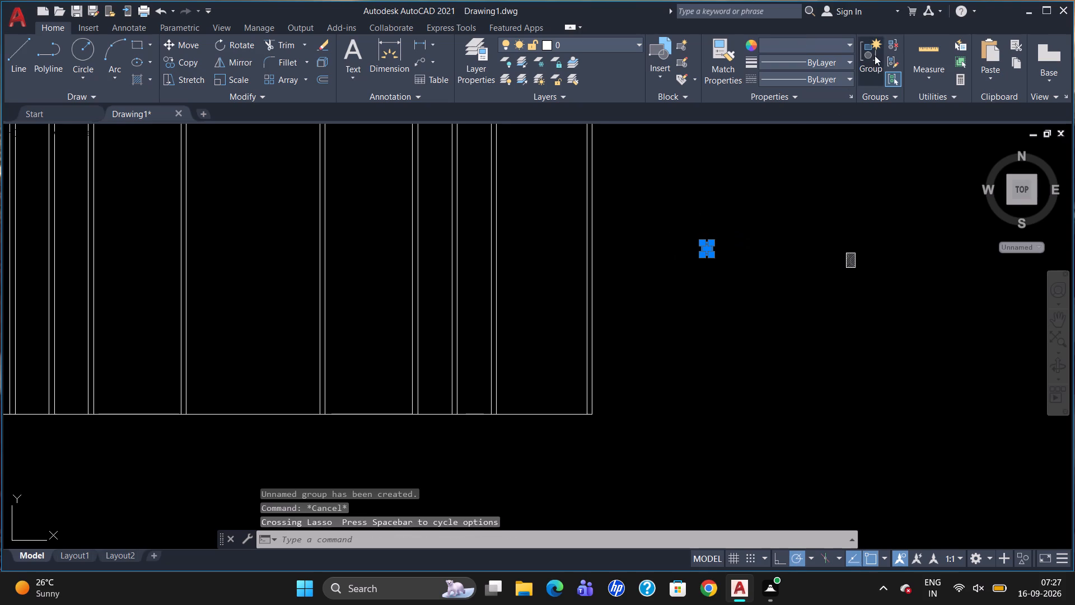
key(Escape)
scroll(836, 194, down, 2)
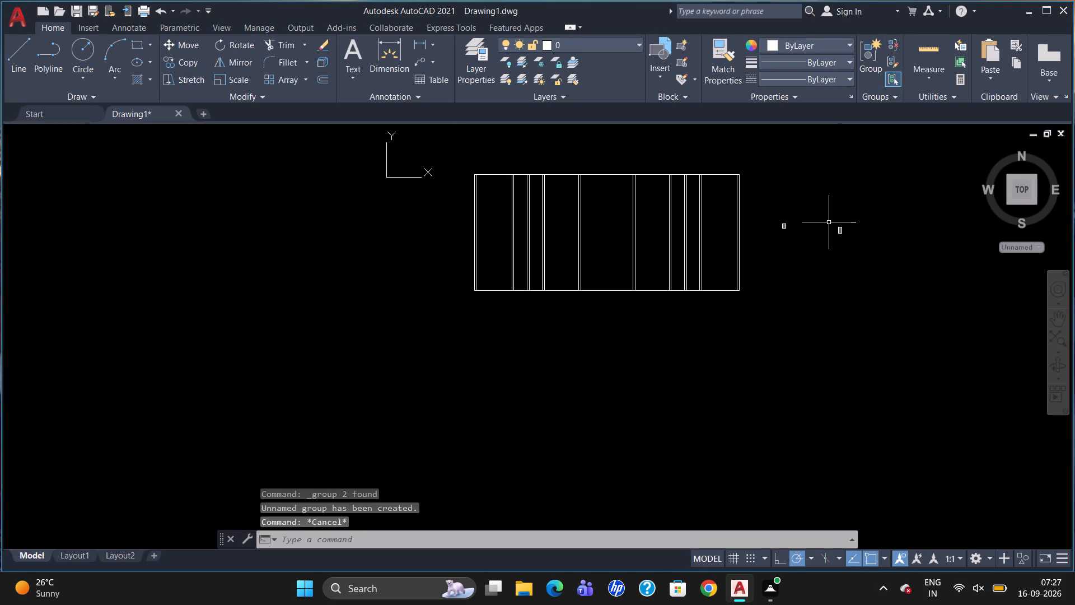
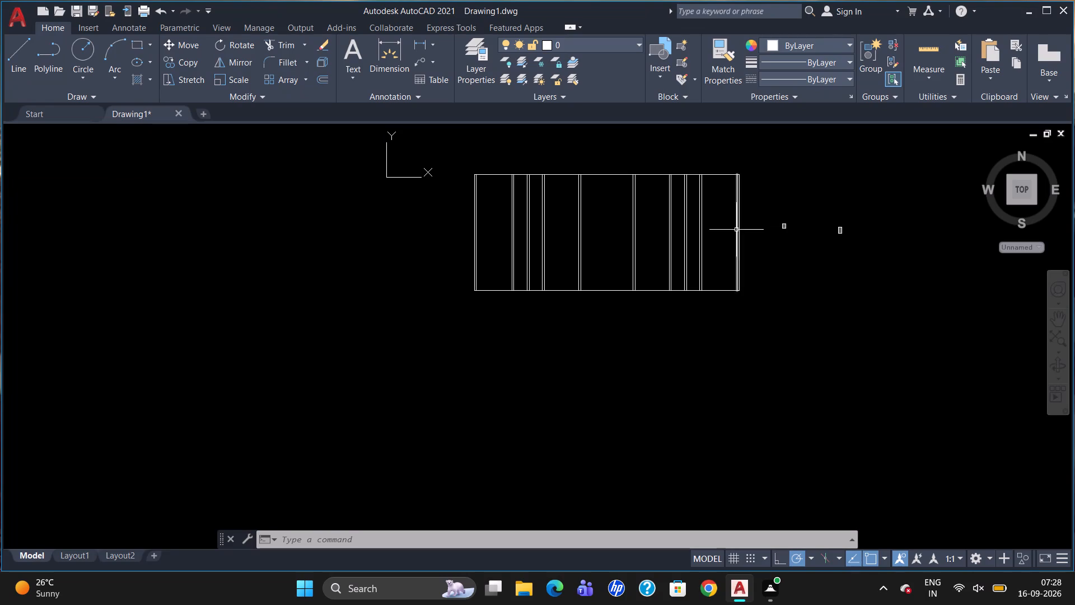
Break the plan's bottom outline at both inner wall faces of the rightmost bay, using Break at Point.
scroll(729, 224, up, 3)
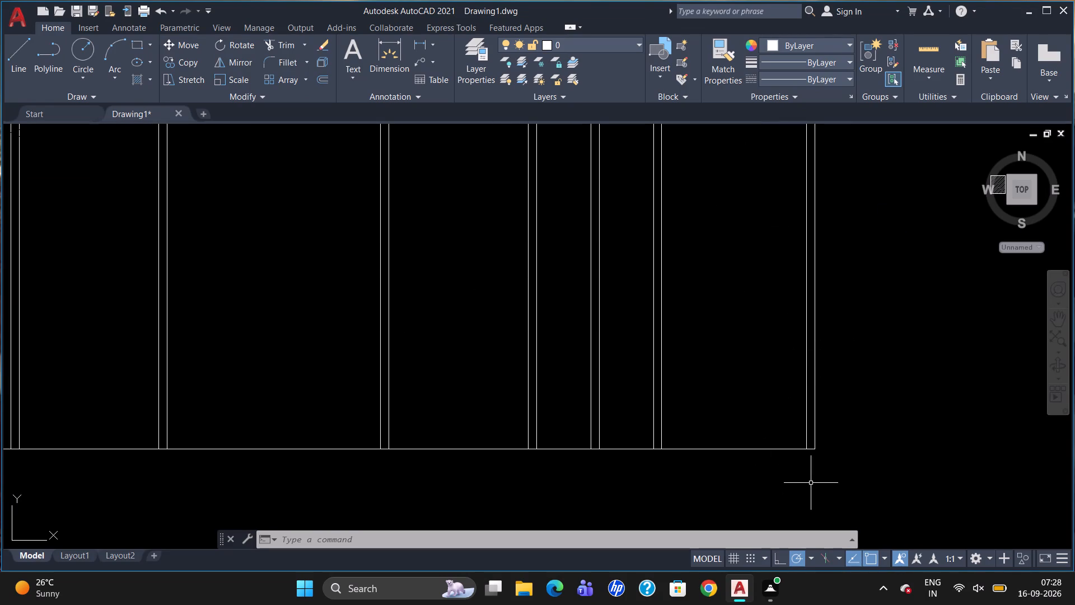
text(BR)
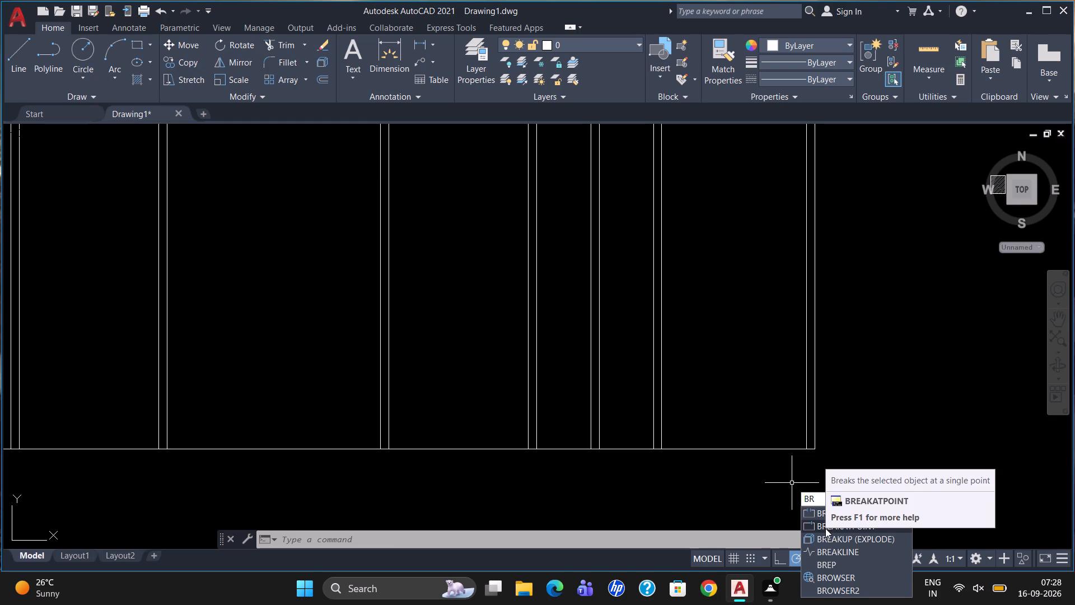
click(851, 526)
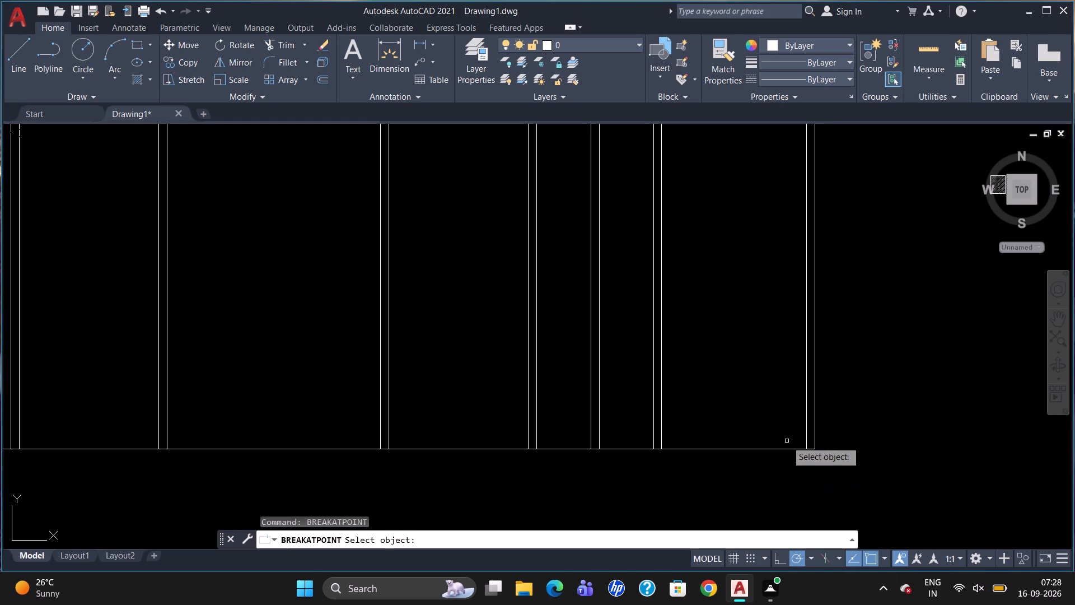
click(785, 448)
click(806, 447)
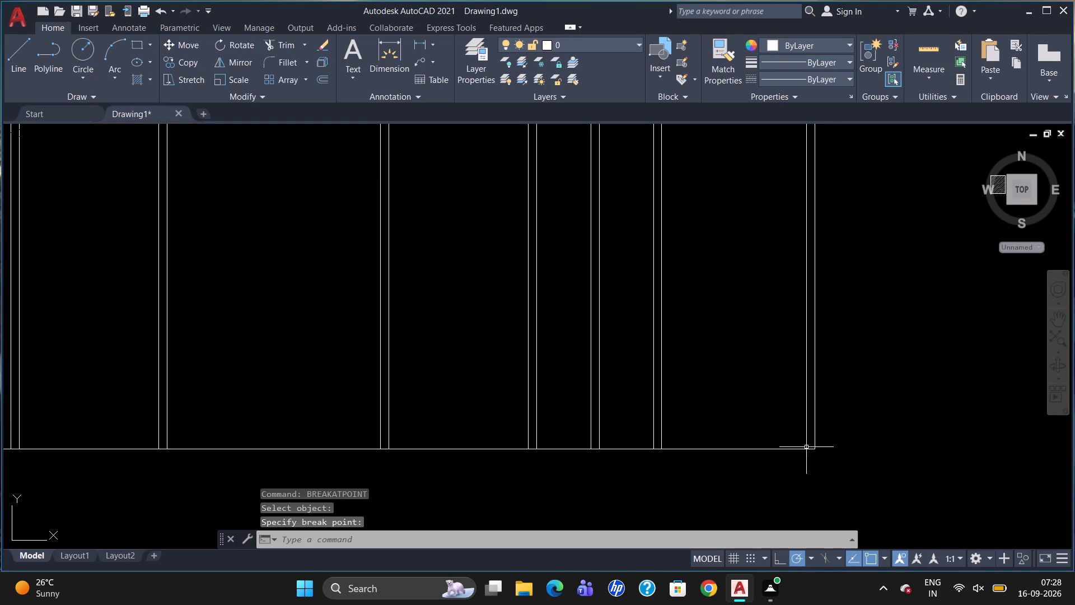
key(b)
key(r)
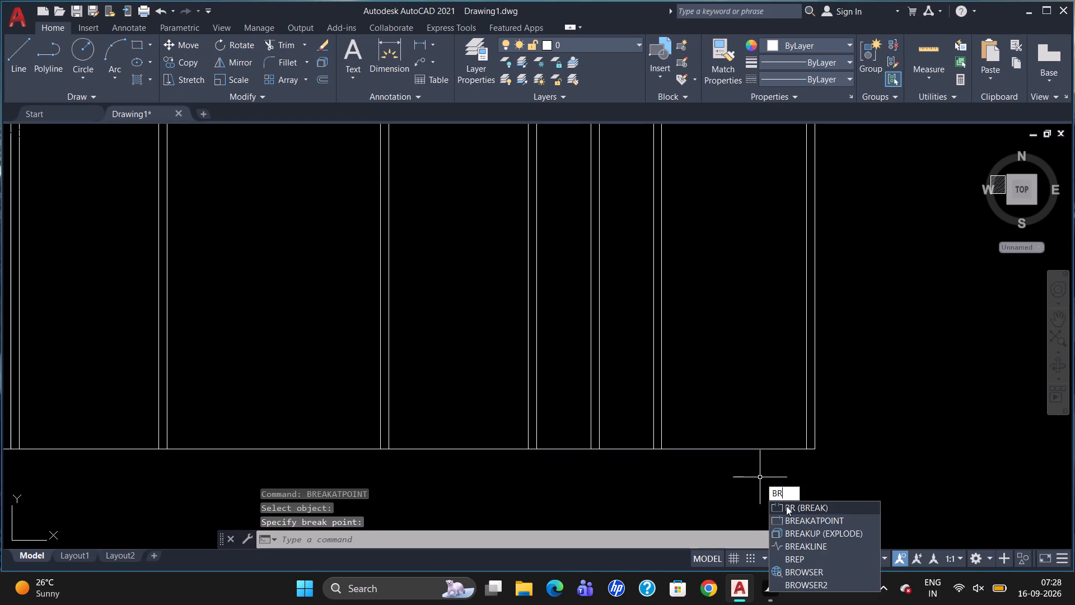
click(791, 518)
click(745, 448)
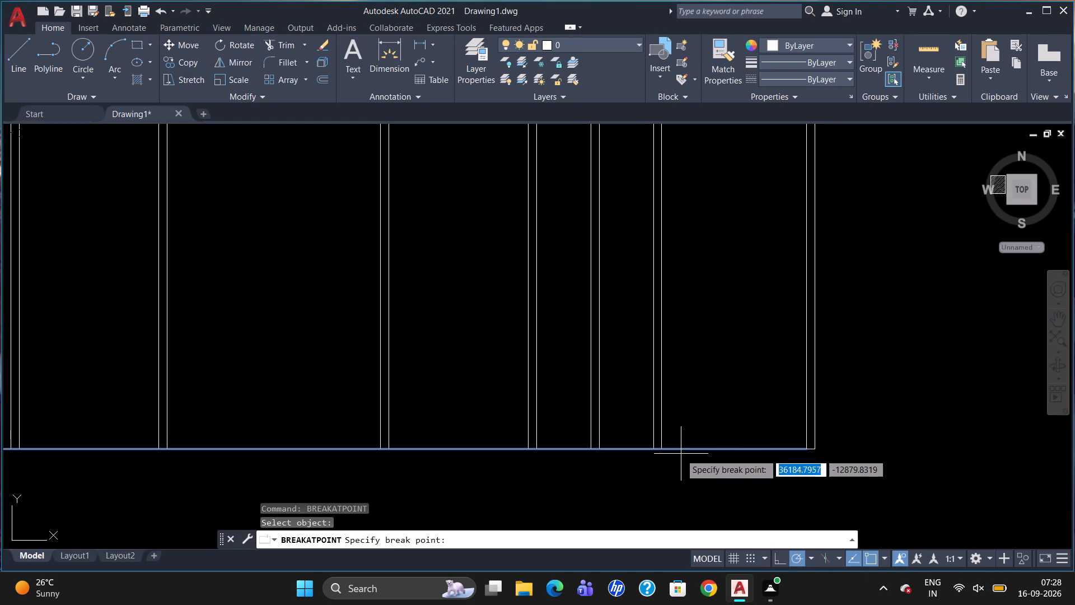
click(663, 448)
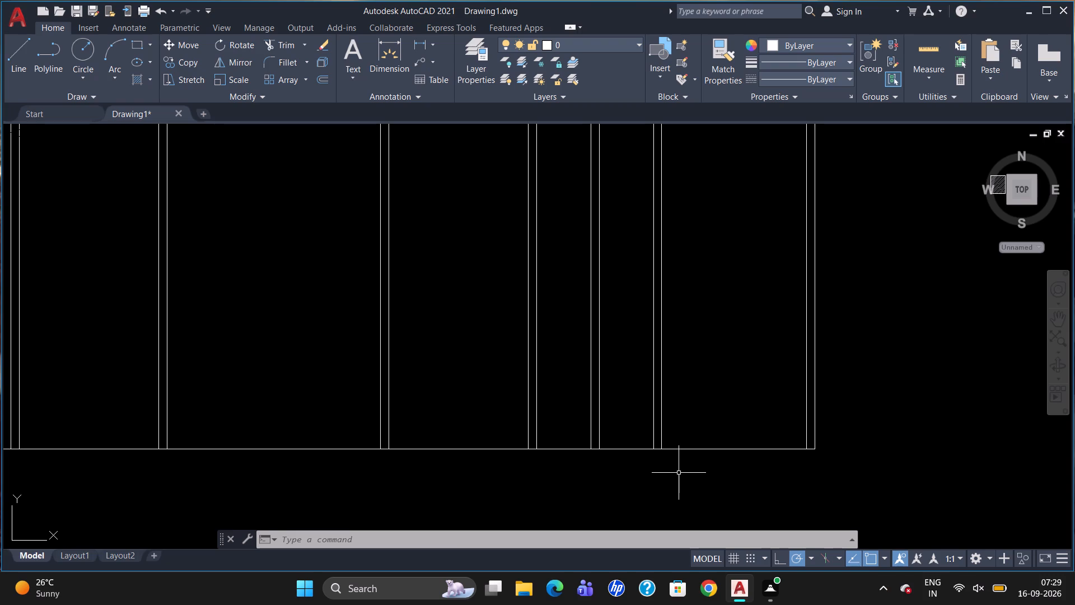
Offset the rightmost bay's bottom line 1500 upward, and offset that new line 230 upward to form a cross wall.
key(o)
key(Return)
text(1500)
key(Return)
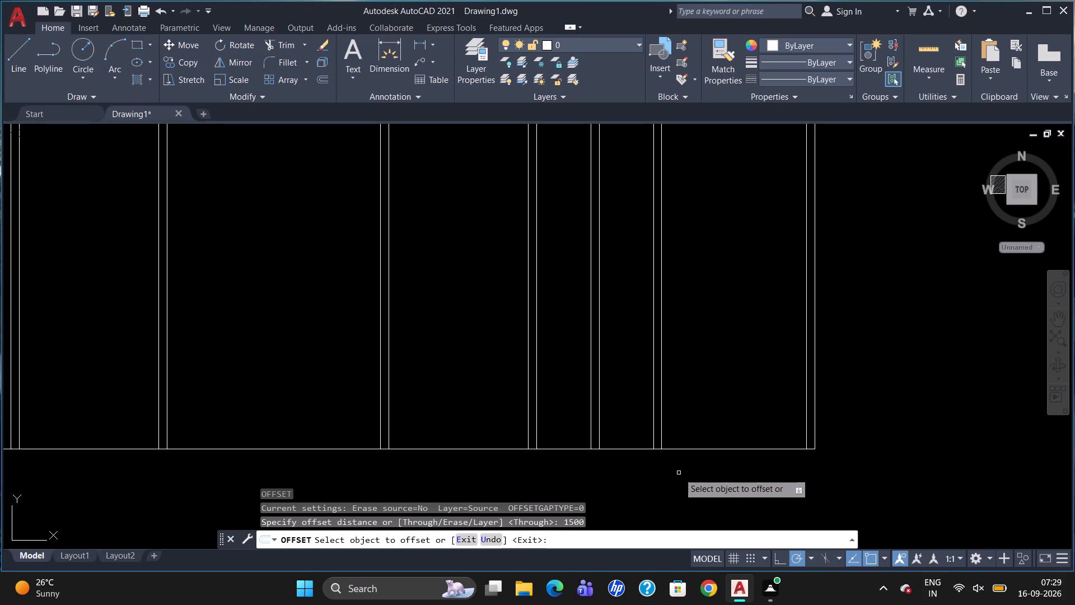
click(726, 449)
click(728, 424)
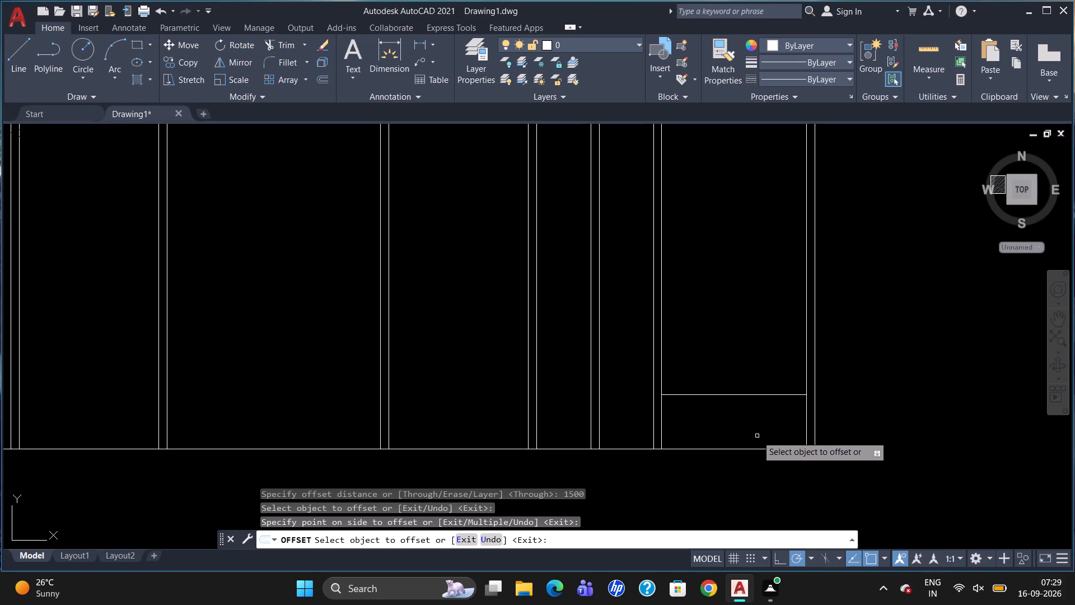
click(764, 395)
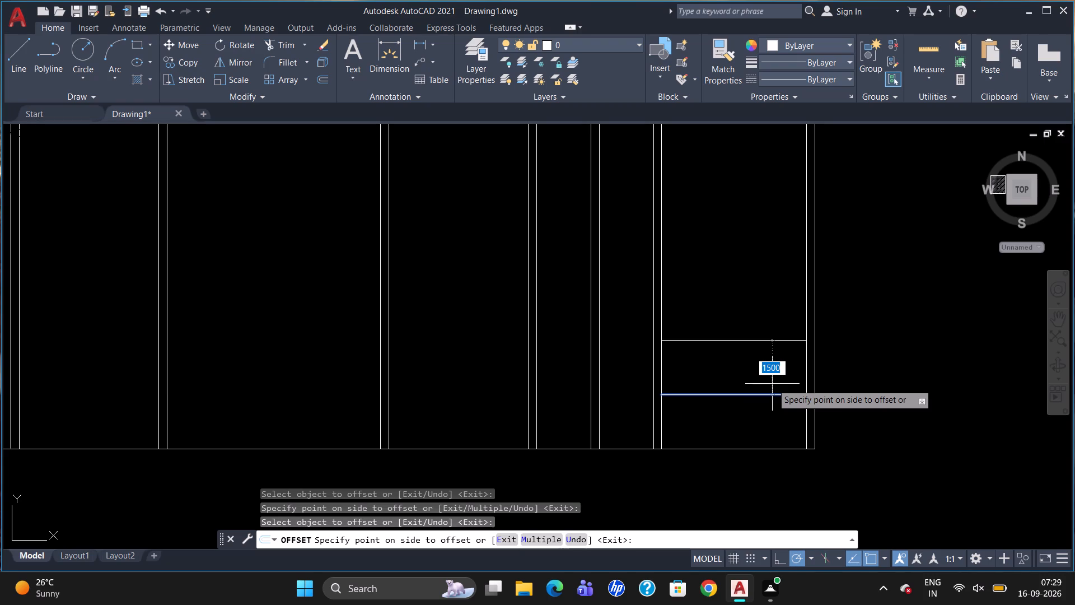
text(230)
key(Return)
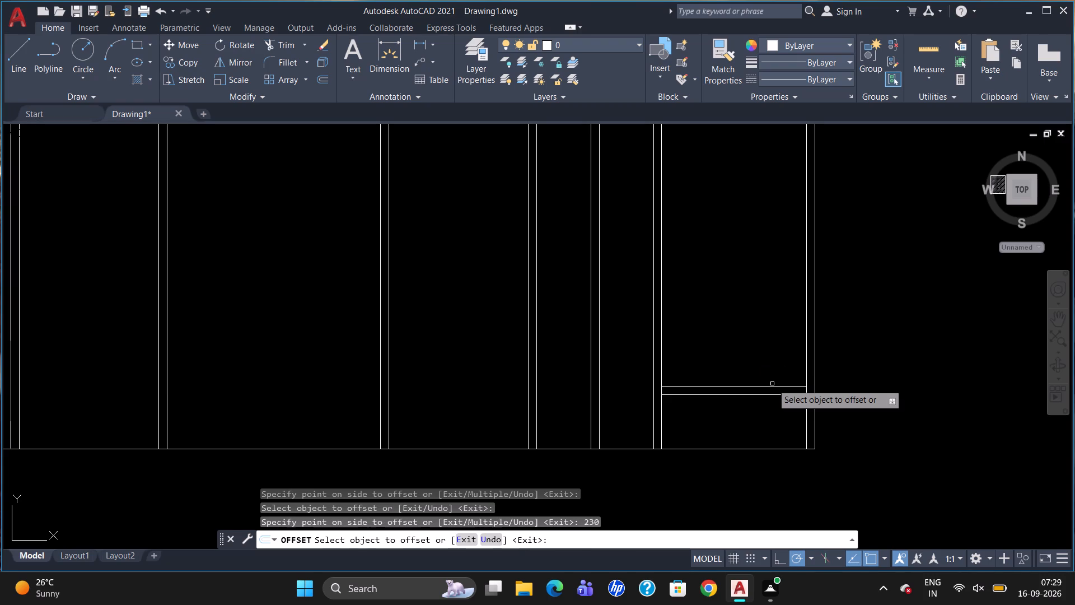
Offset the cross wall's upper line 4250 upward, and offset the resulting line 100 upward to form a thin partition.
click(769, 385)
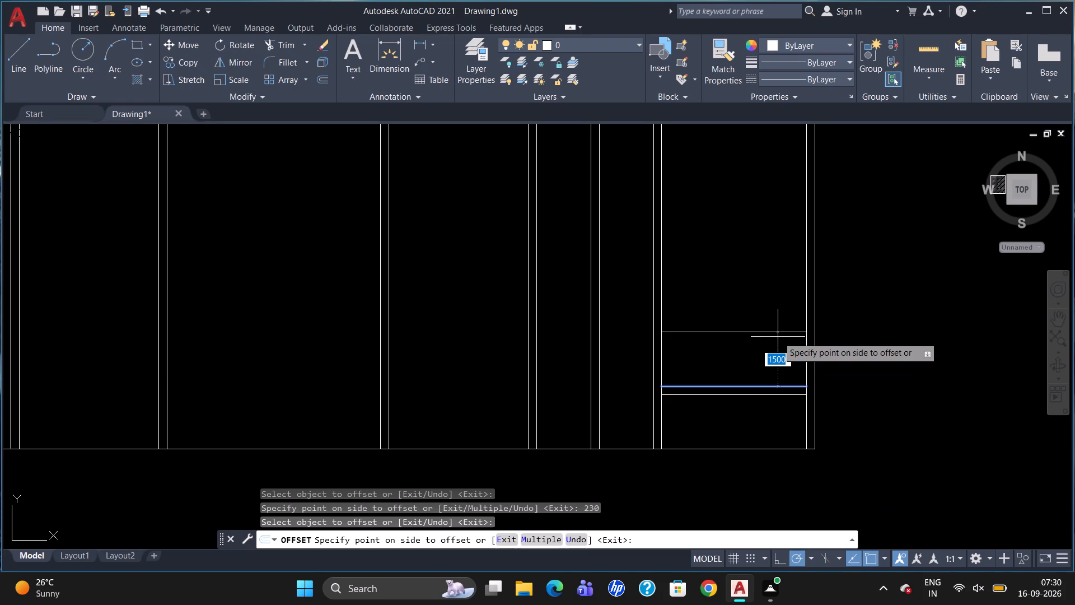
text(4250)
key(Return)
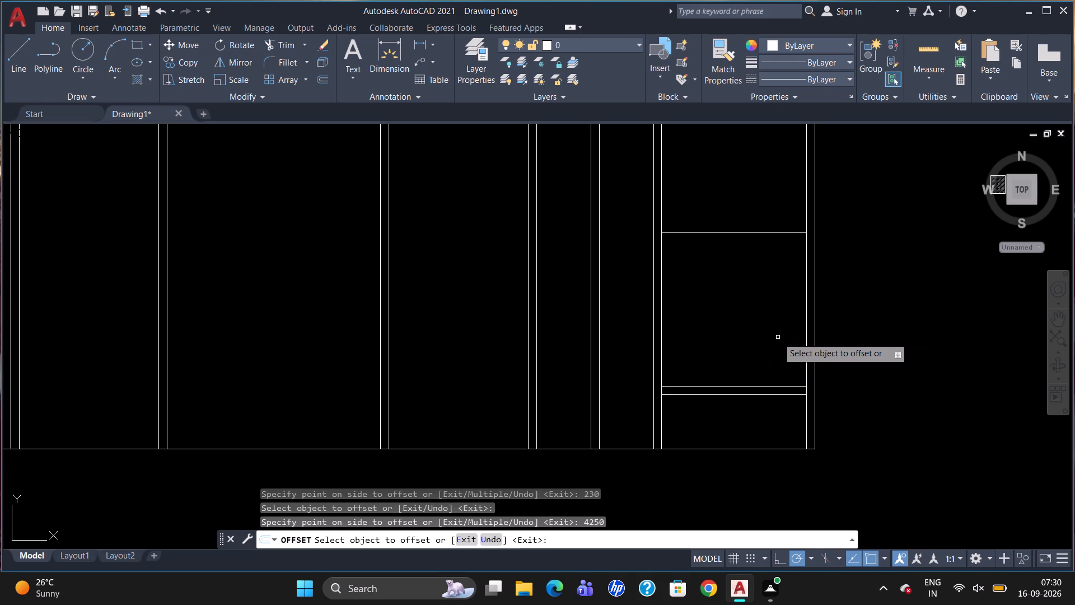
click(788, 233)
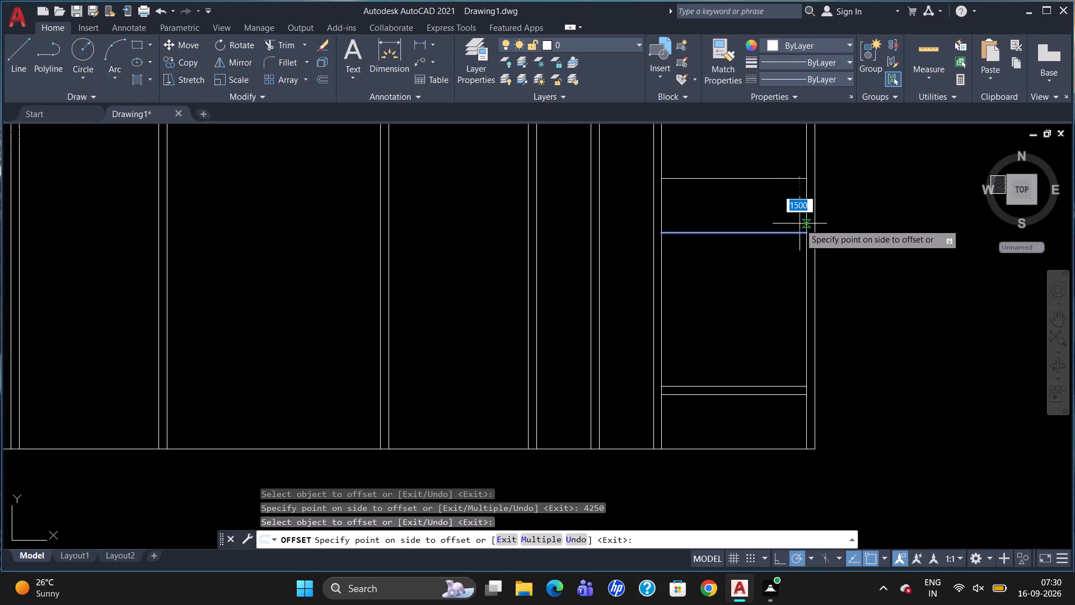
text(100)
key(Return)
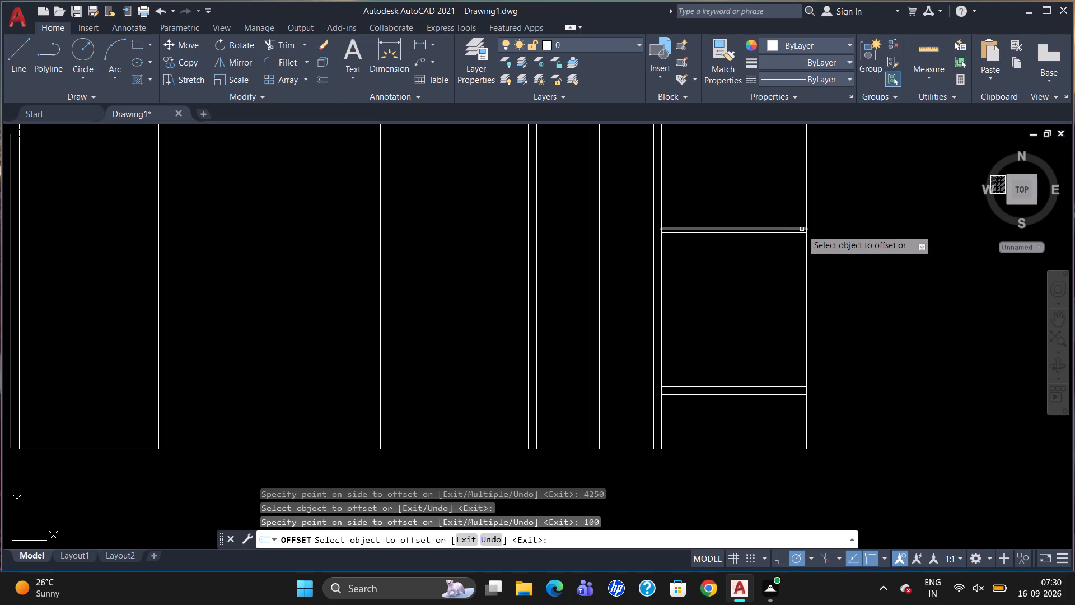
Offset the 100 partition's upper line 4250 upward within the rightmost bay and finish offsetting.
scroll(806, 271, down, 2)
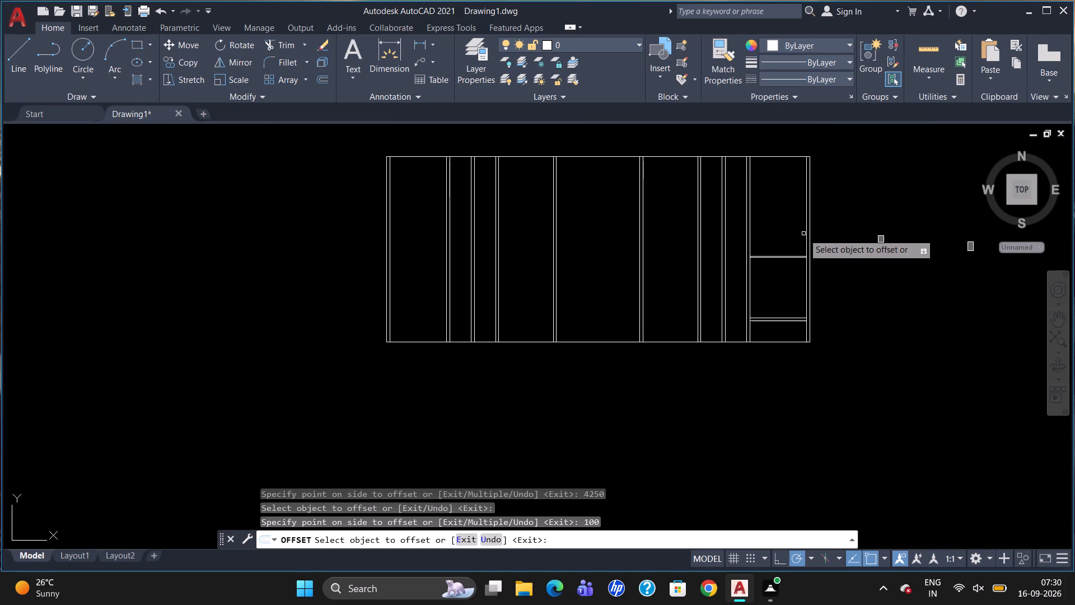
scroll(796, 236, up, 1)
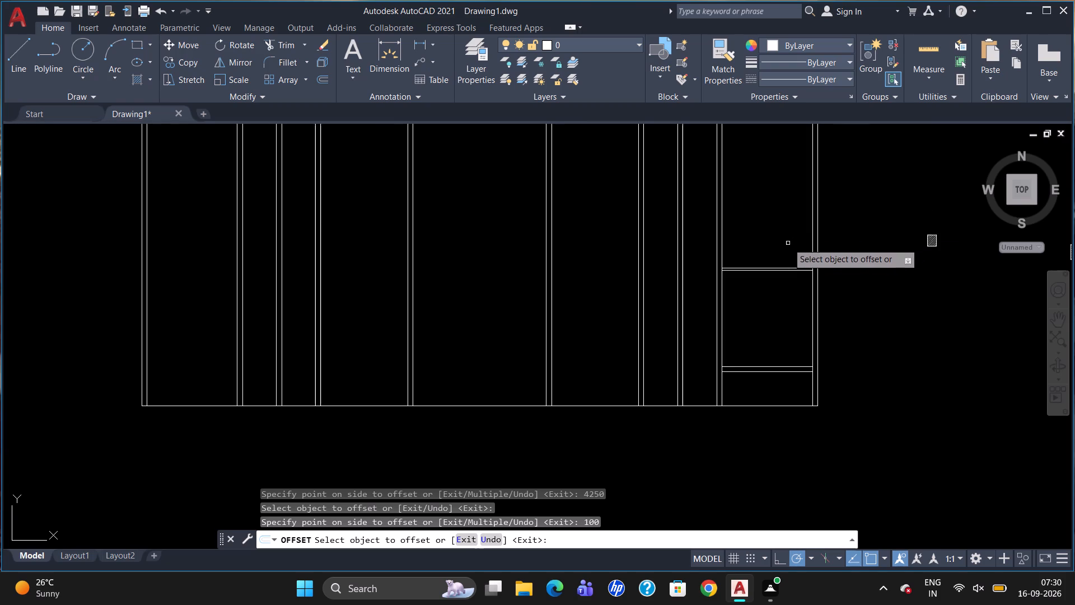
scroll(788, 244, up, 1)
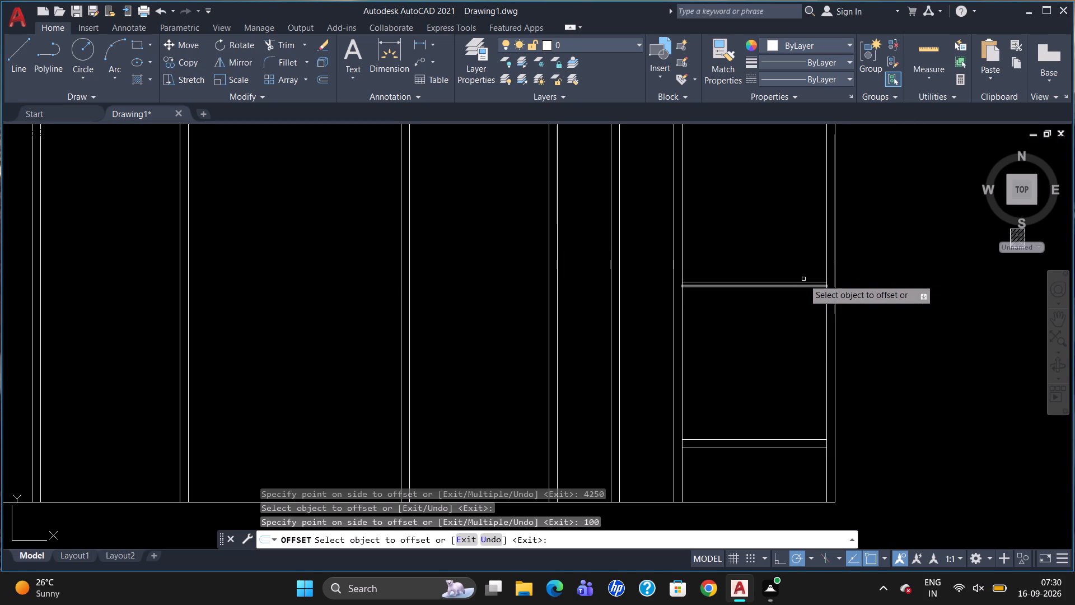
click(804, 282)
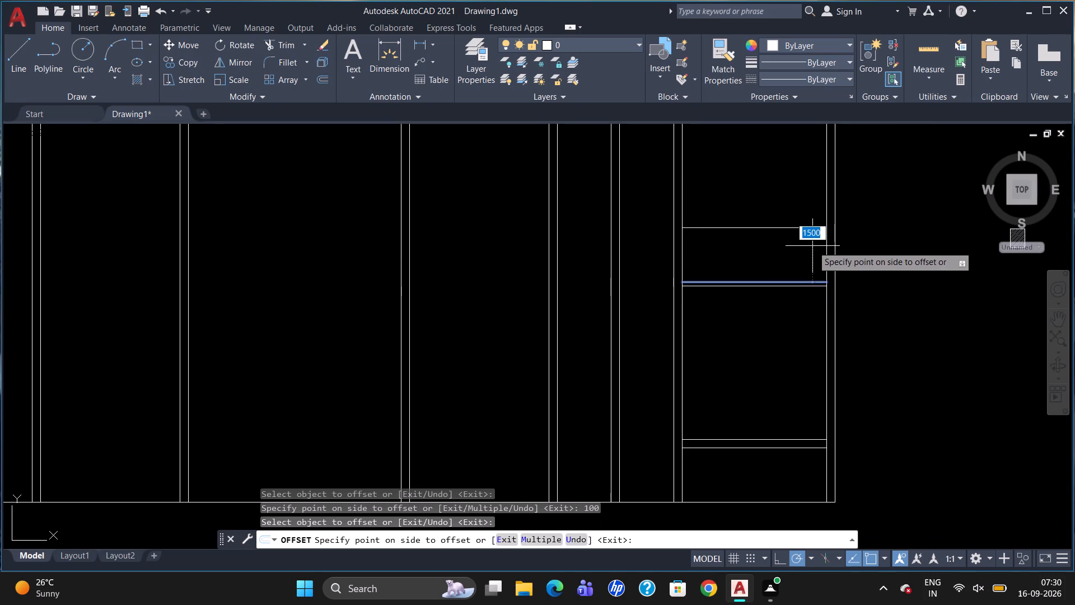
text(42)
text(50)
key(Return)
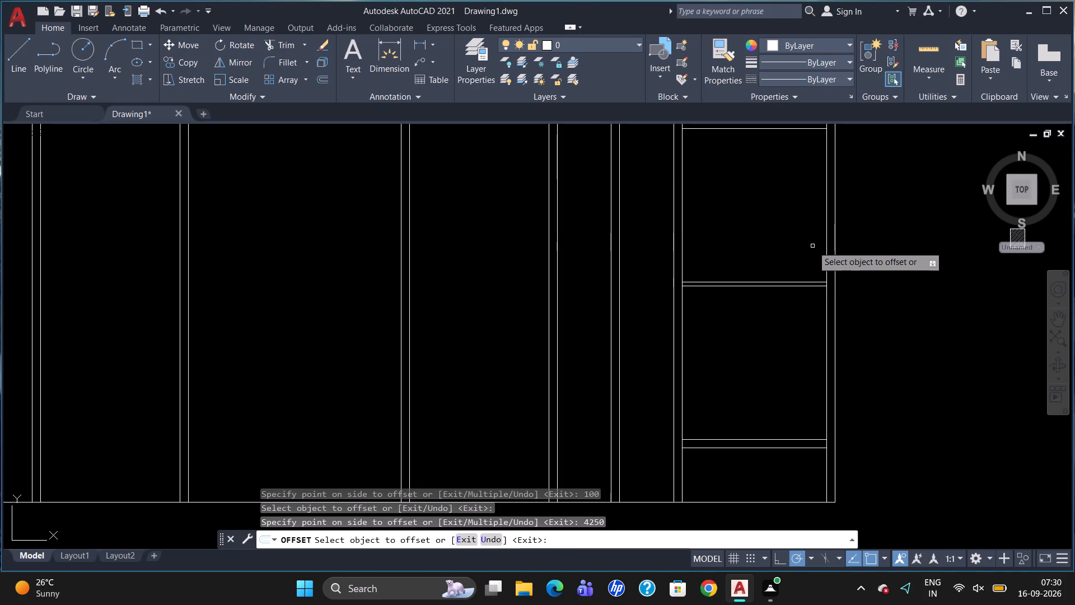
scroll(718, 322, down, 2)
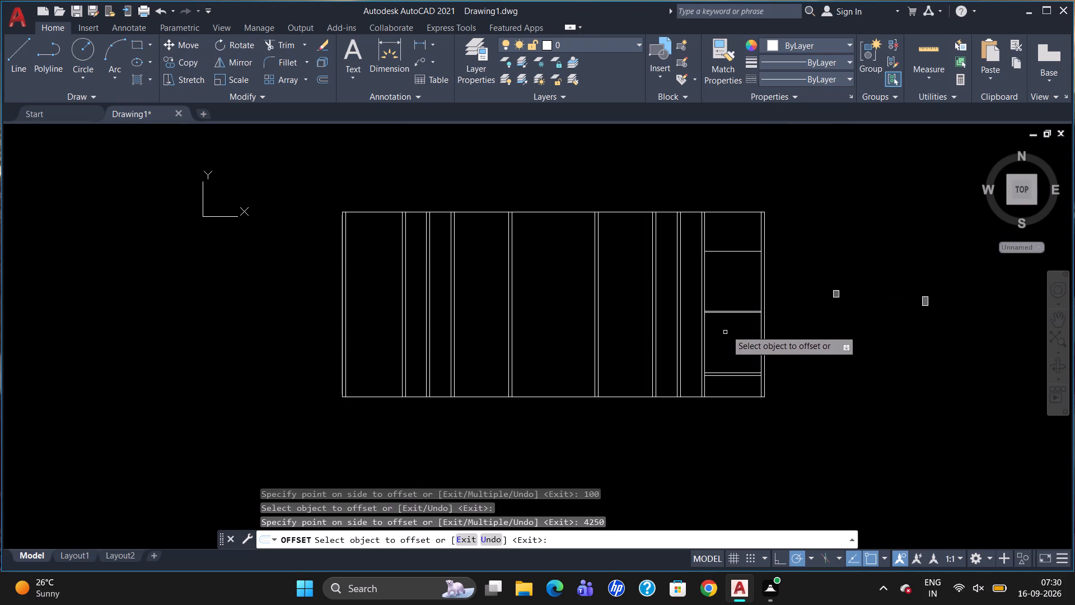
scroll(762, 259, up, 2)
scroll(729, 308, down, 1)
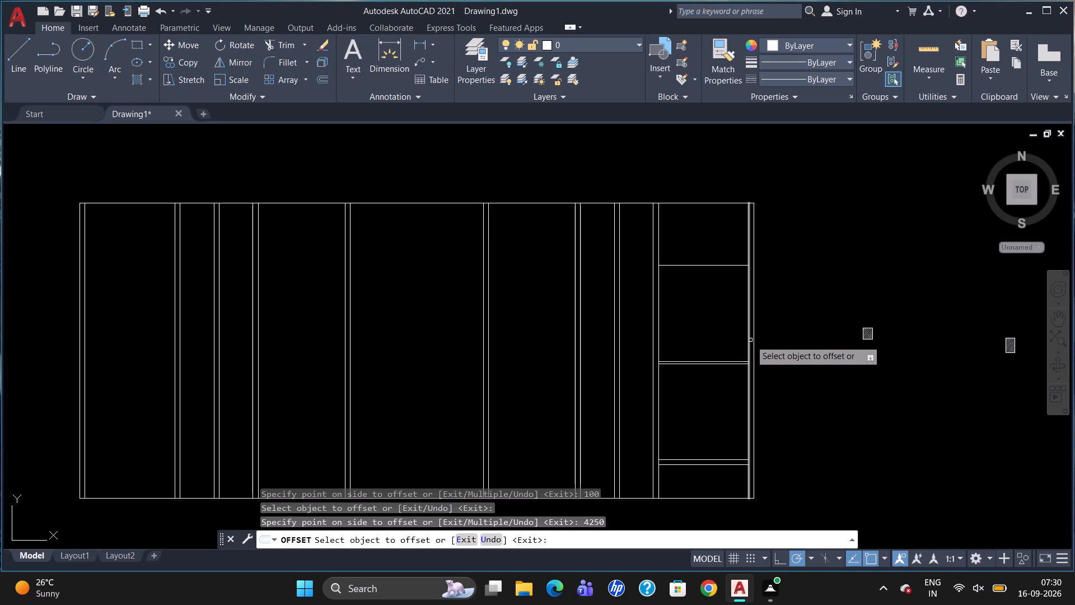
scroll(761, 257, down, 1)
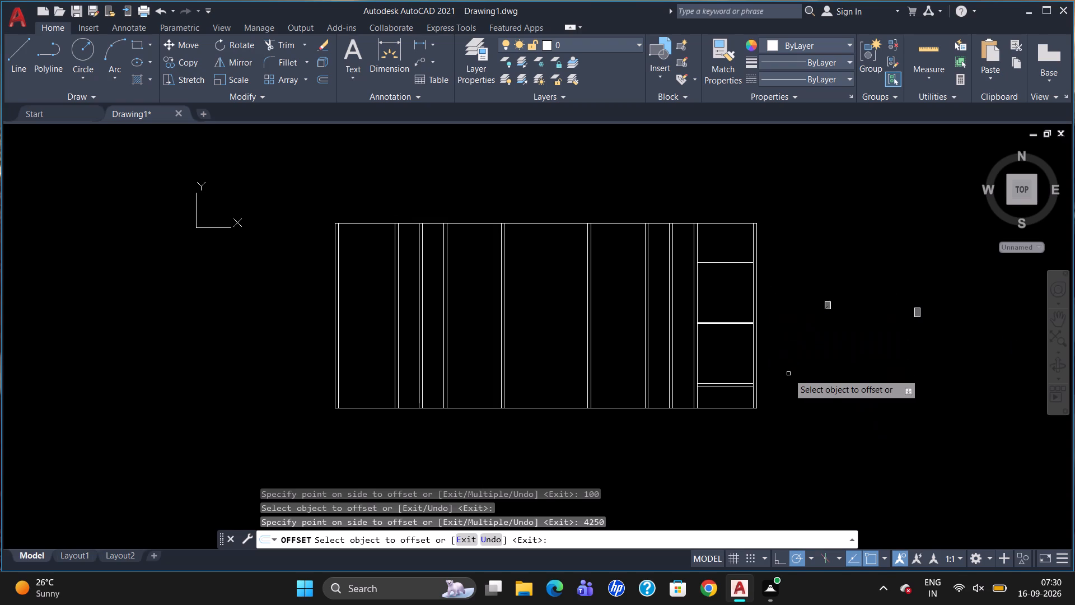
scroll(788, 374, up, 1)
key(Escape)
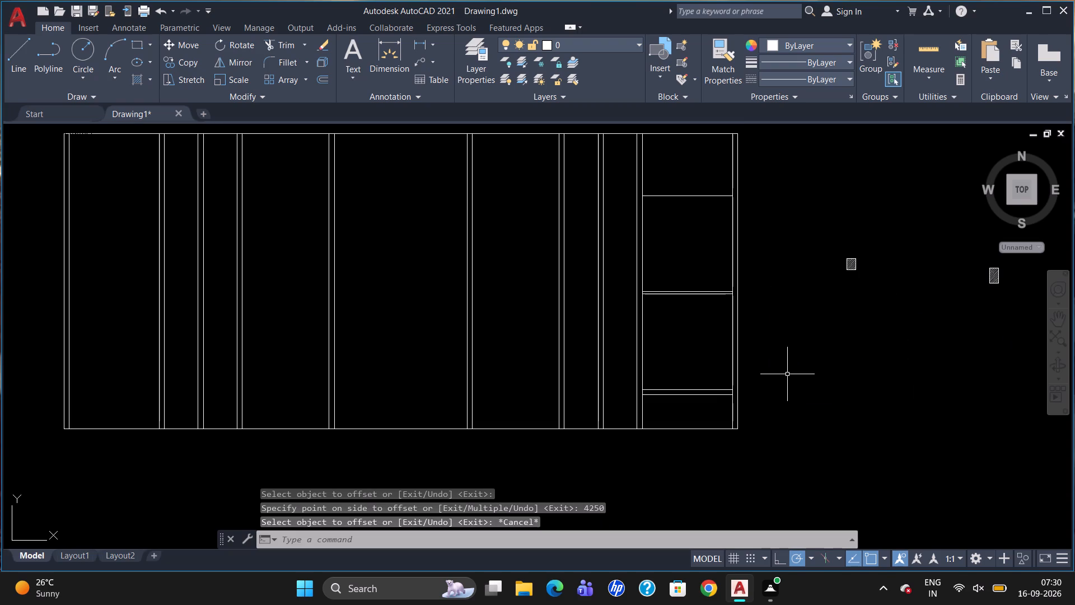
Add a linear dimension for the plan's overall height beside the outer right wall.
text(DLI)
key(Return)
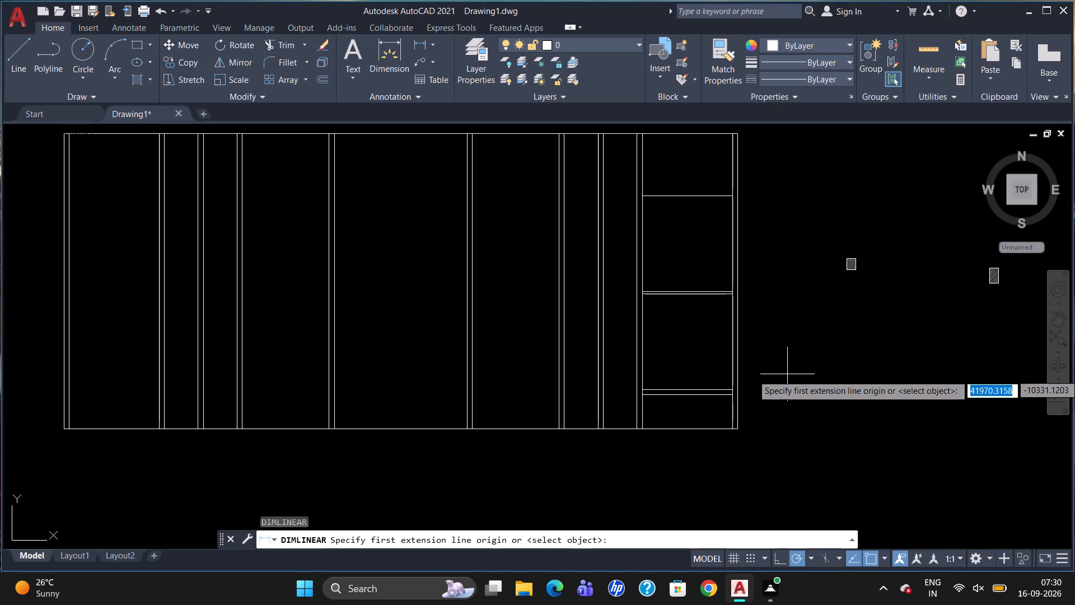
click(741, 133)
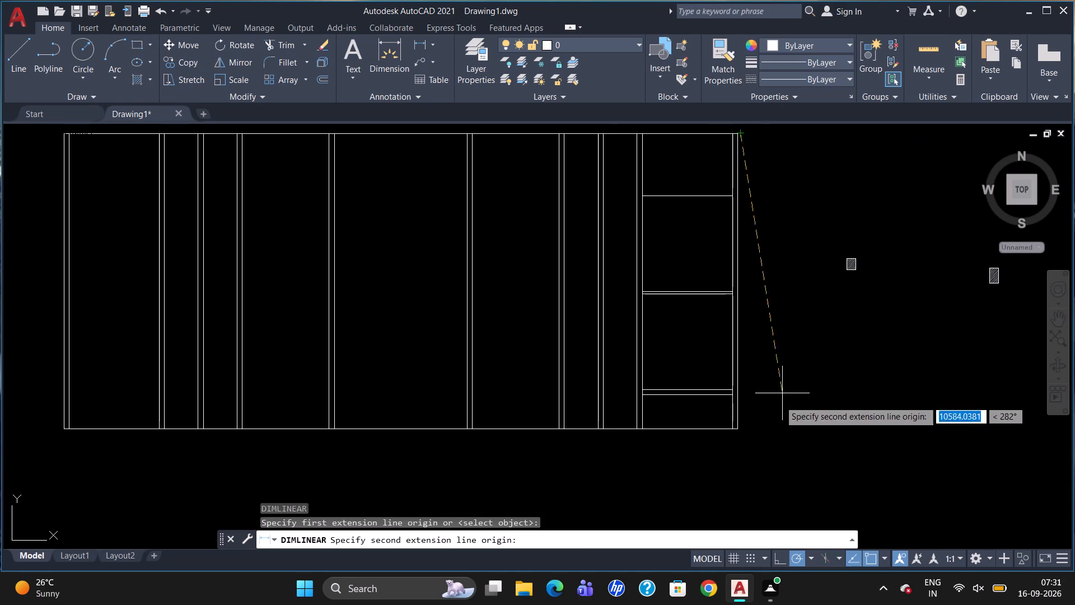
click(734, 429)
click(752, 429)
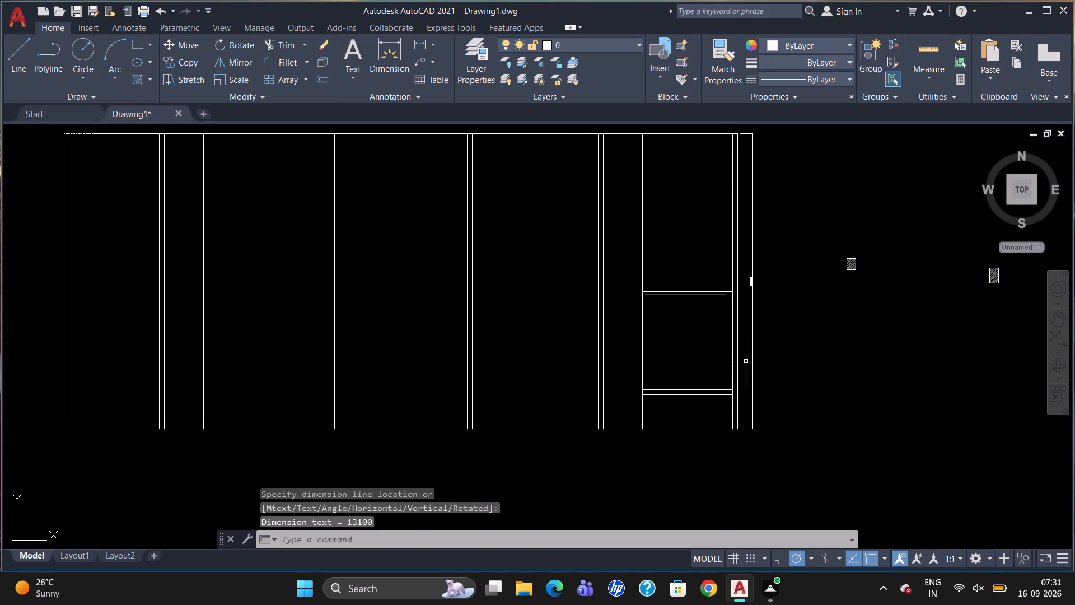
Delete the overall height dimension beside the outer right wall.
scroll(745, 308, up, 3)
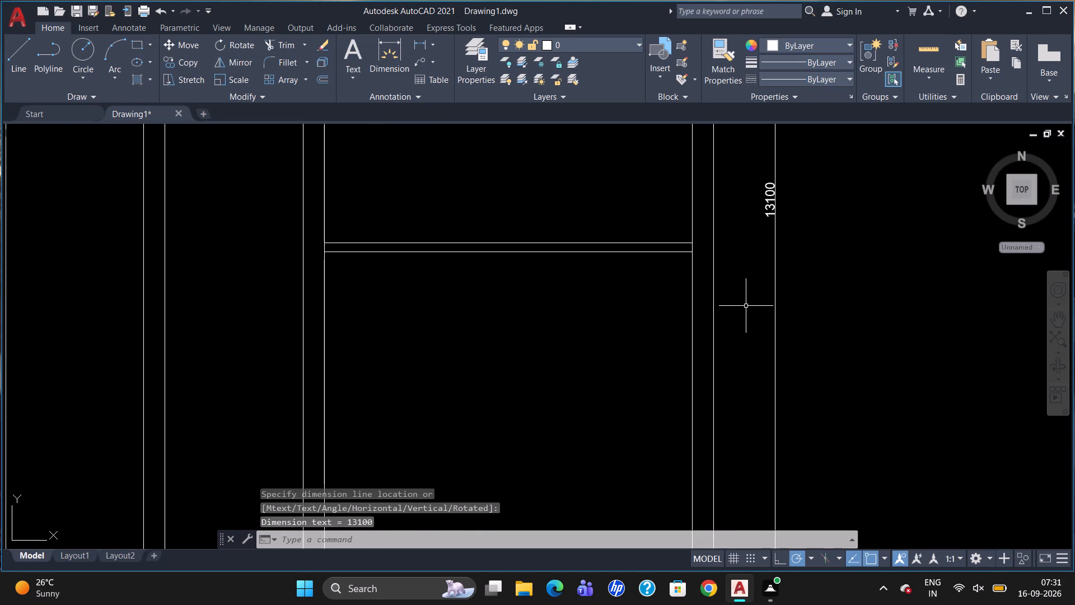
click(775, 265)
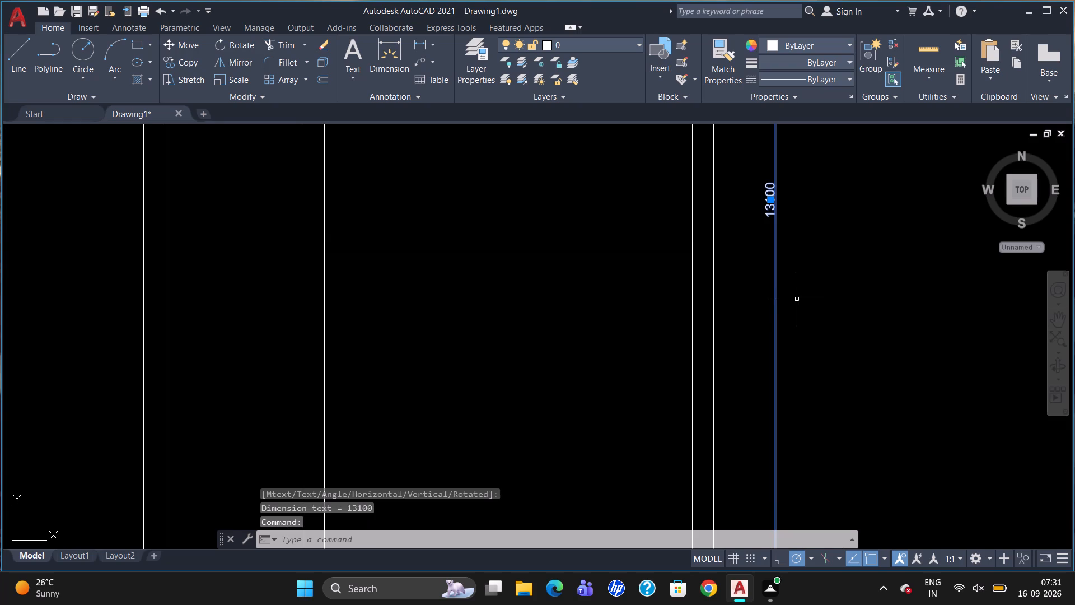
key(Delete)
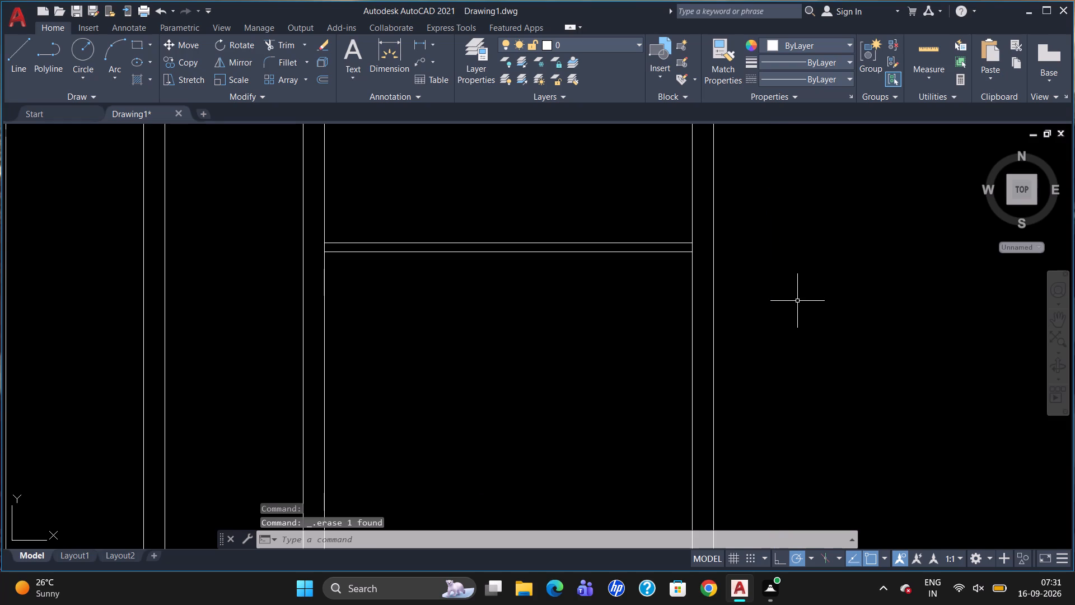
Check the room sizes in the plan's rightmost bay with the quick measure tool.
scroll(795, 324, down, 3)
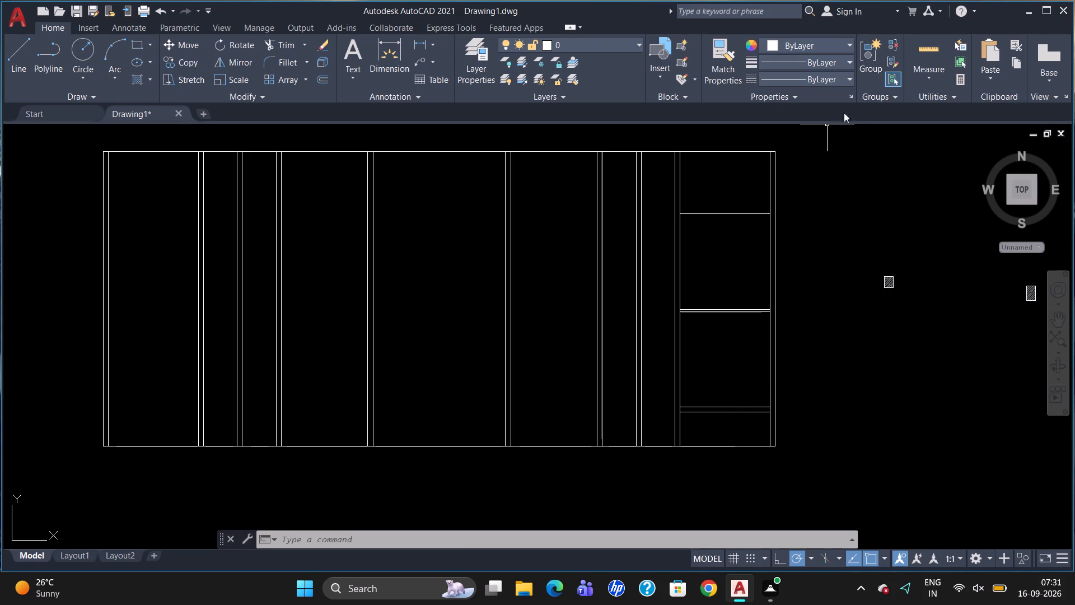
click(919, 58)
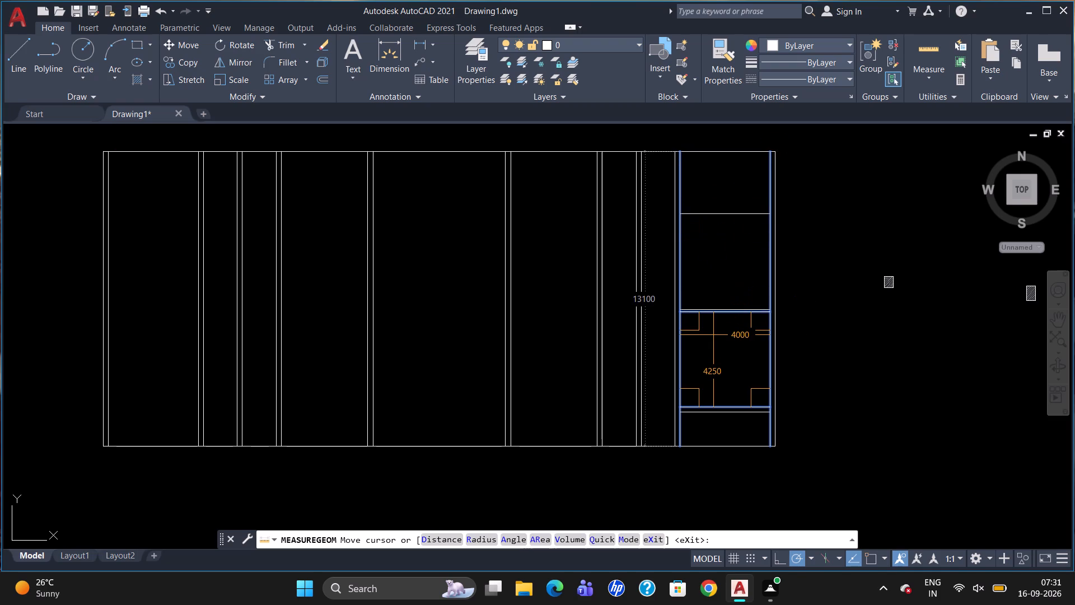
key(Escape)
scroll(719, 356, down, 2)
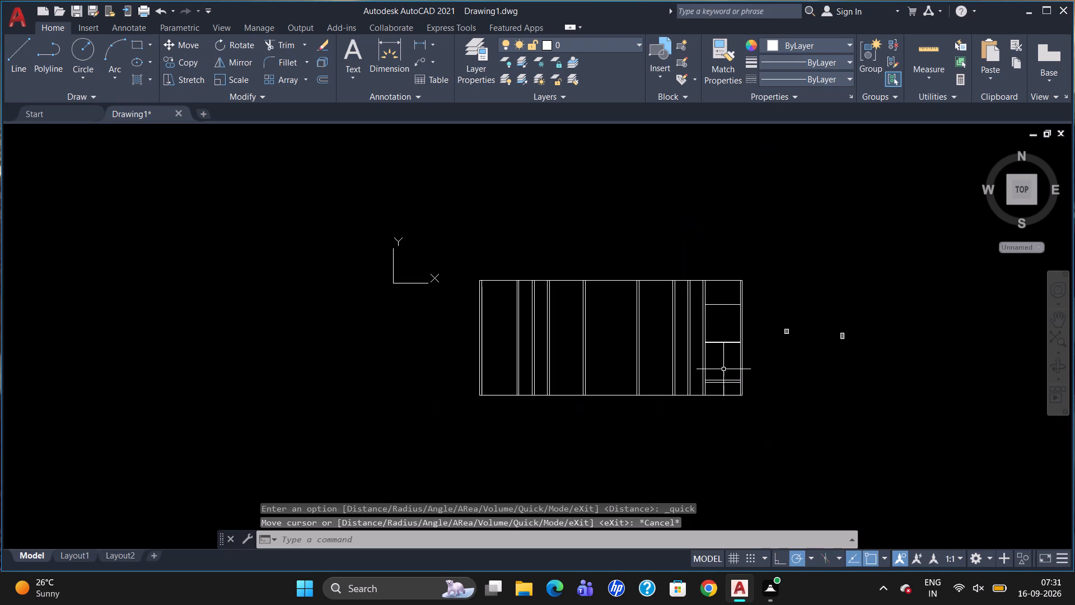
scroll(721, 291, up, 2)
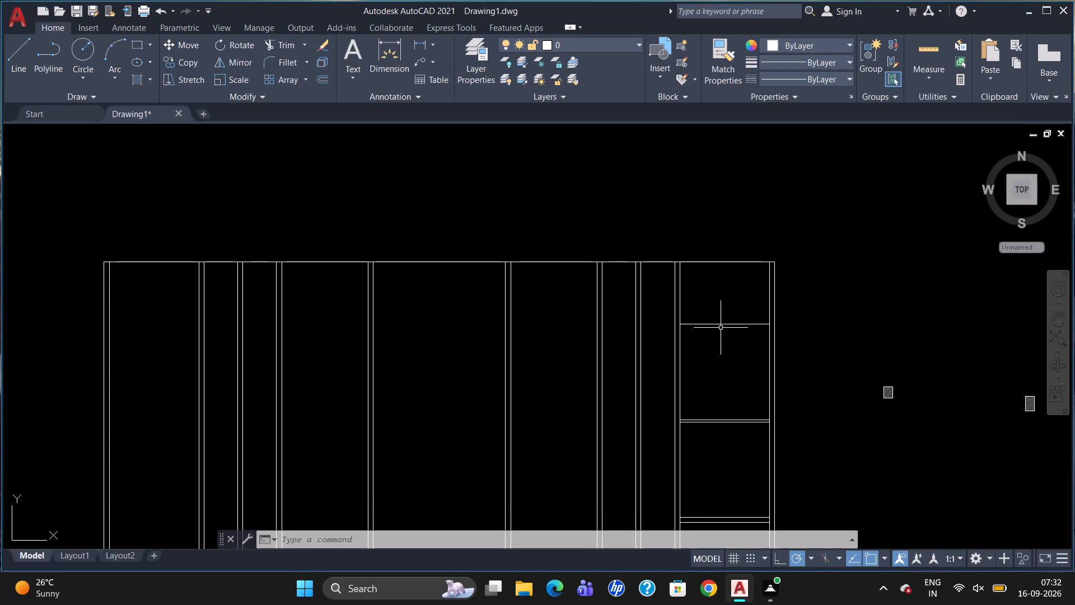
Delete the single horizontal line above the 100 partition in the plan's rightmost bay.
click(725, 325)
key(Delete)
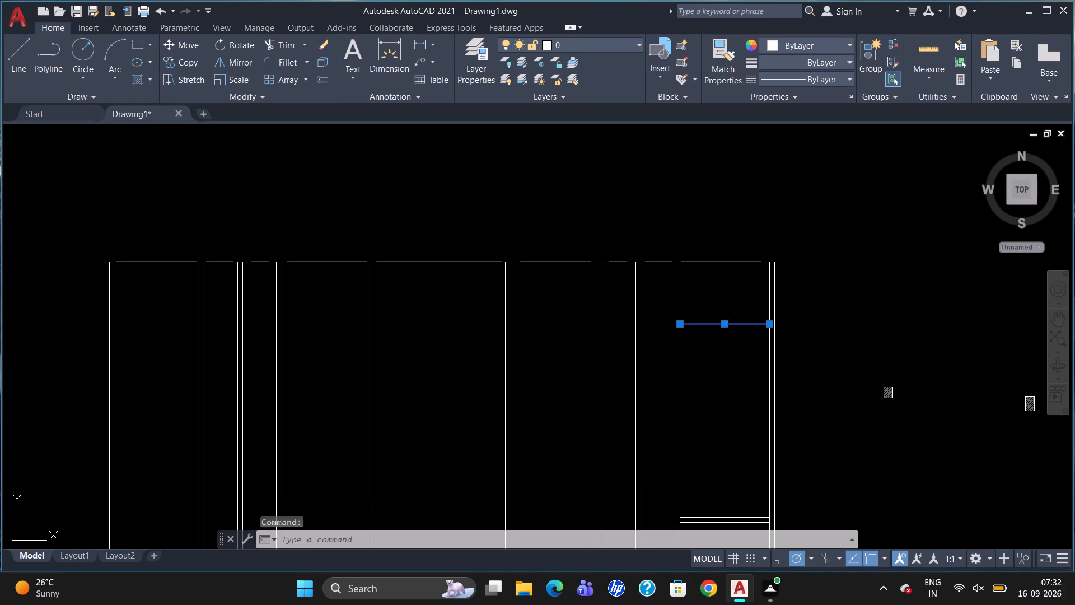
Offset the 100 partition's upper line 4200 upward in the rightmost bay, and offset that copy 100 upward to form another partition.
key(o)
key(Return)
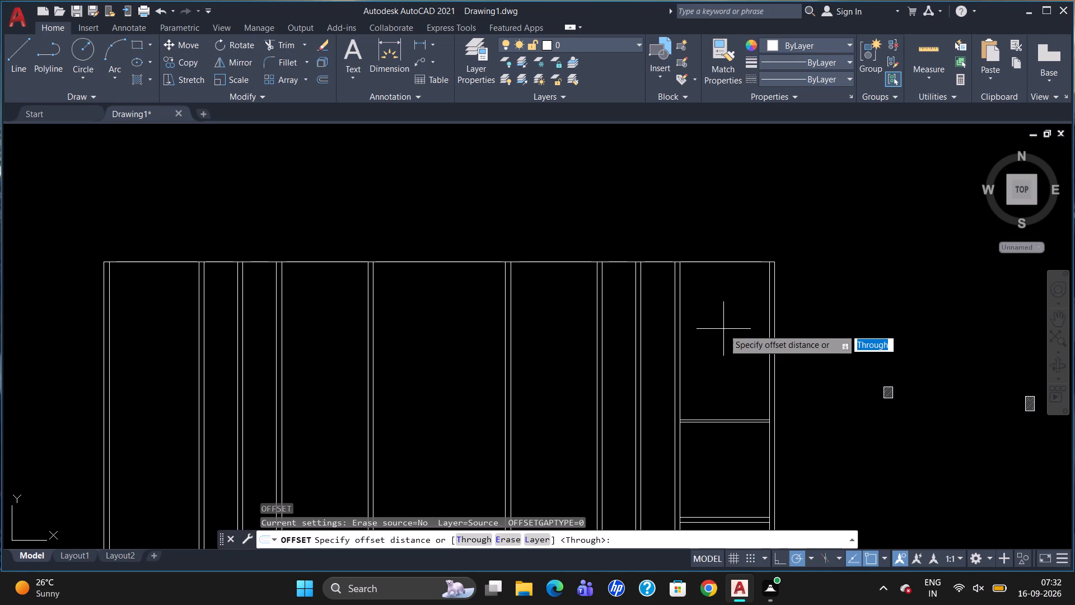
text(4200)
key(Return)
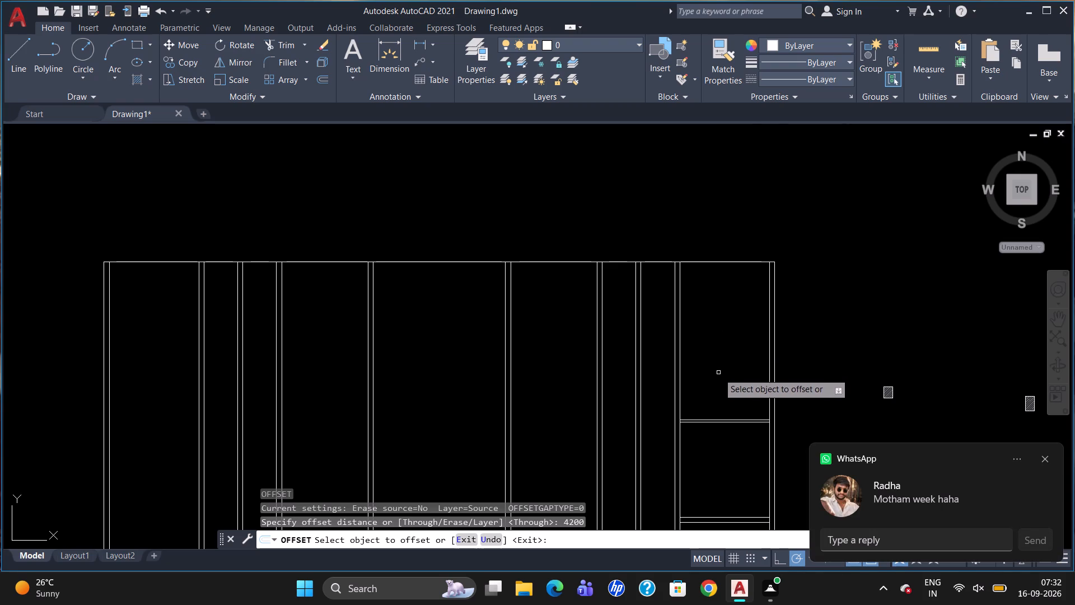
scroll(754, 425, up, 3)
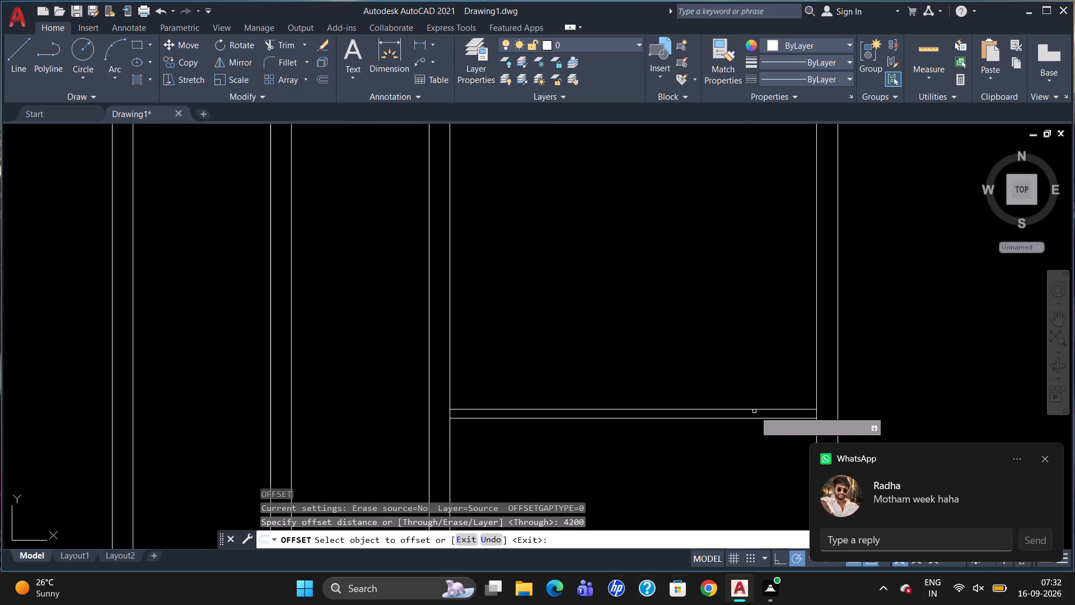
click(755, 409)
click(750, 371)
scroll(729, 407, down, 3)
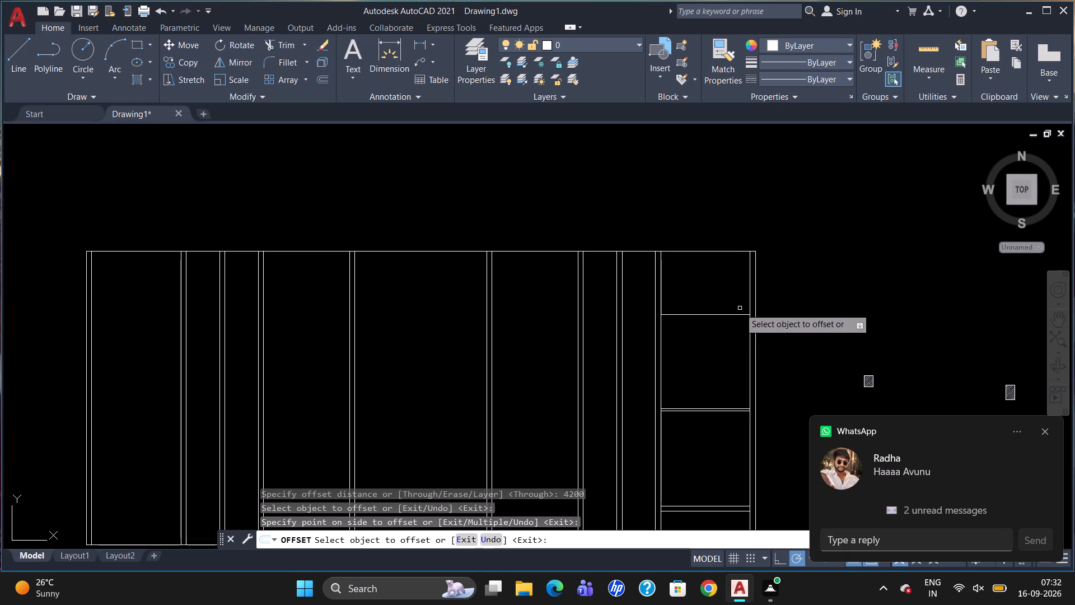
click(740, 314)
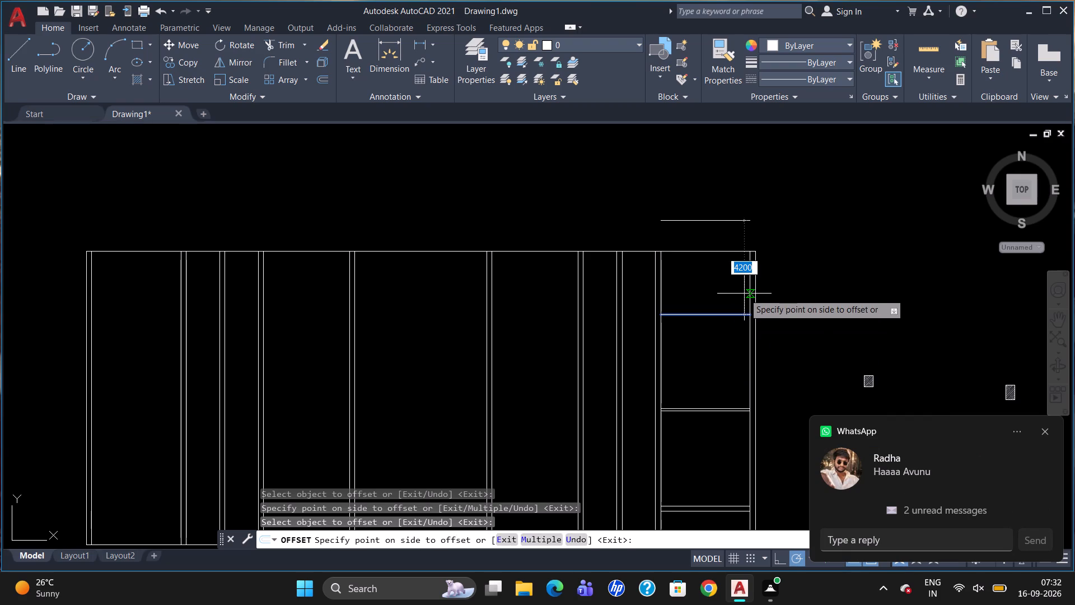
text(100)
key(Return)
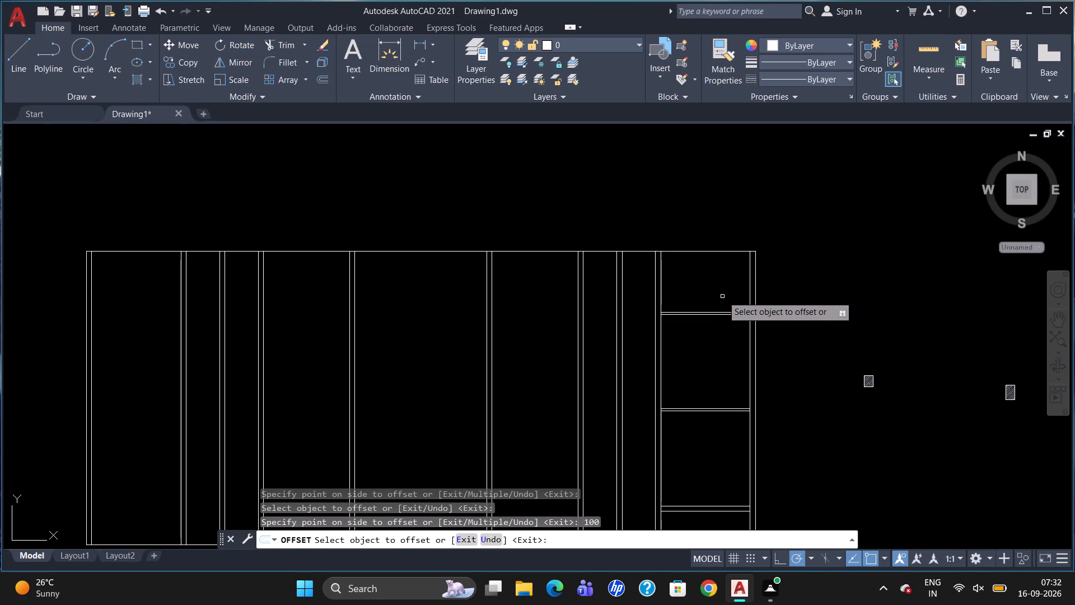
Offset the new partition's upper line 4250 upward beyond the outline, and offset that copy 230 upward to form a wall.
scroll(723, 295, up, 1)
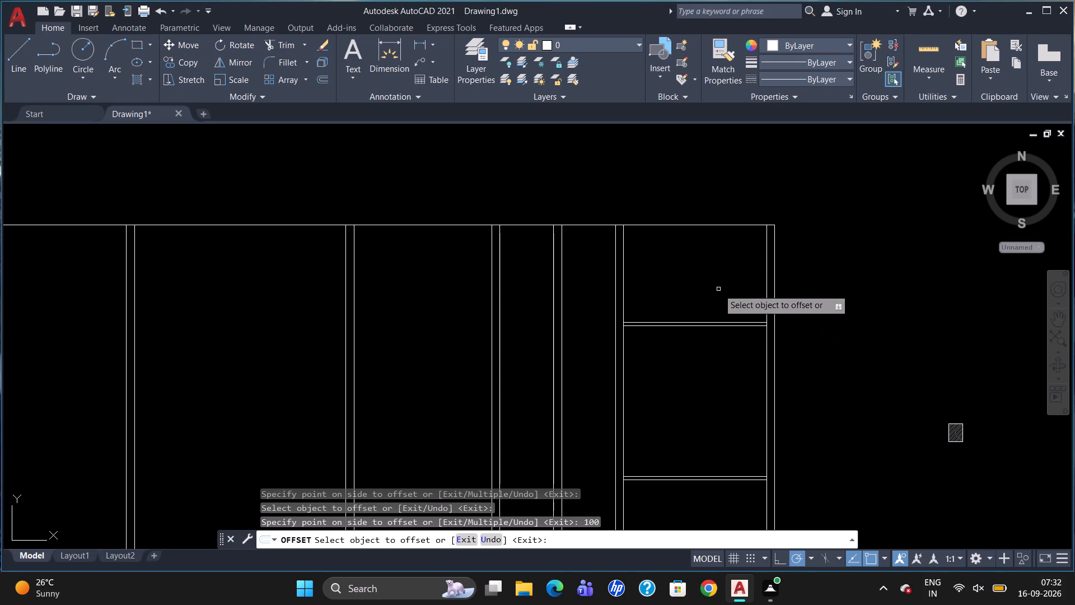
click(761, 321)
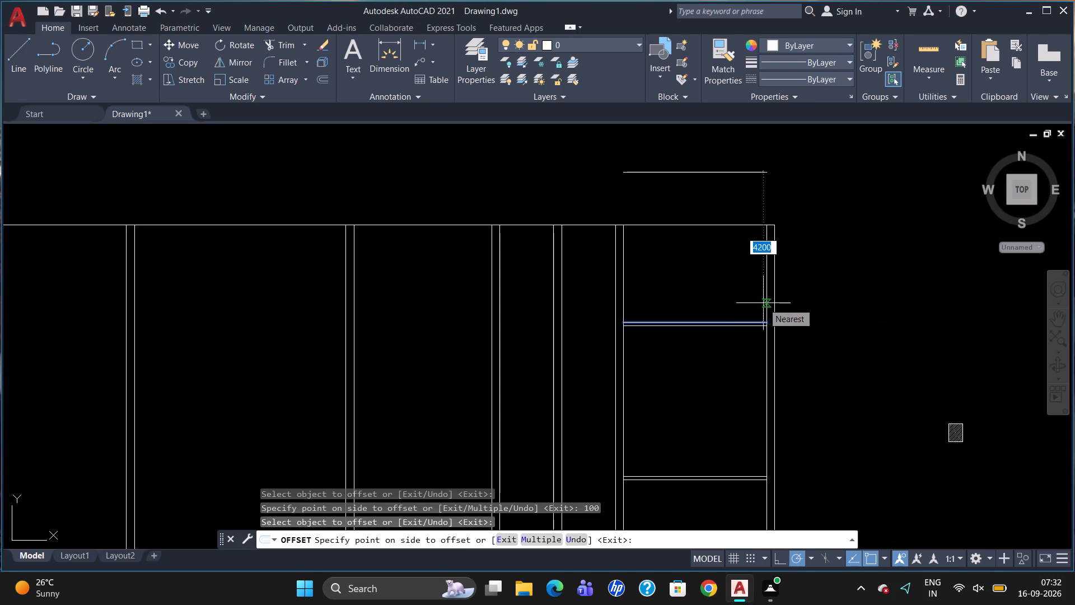
text(4250)
key(Return)
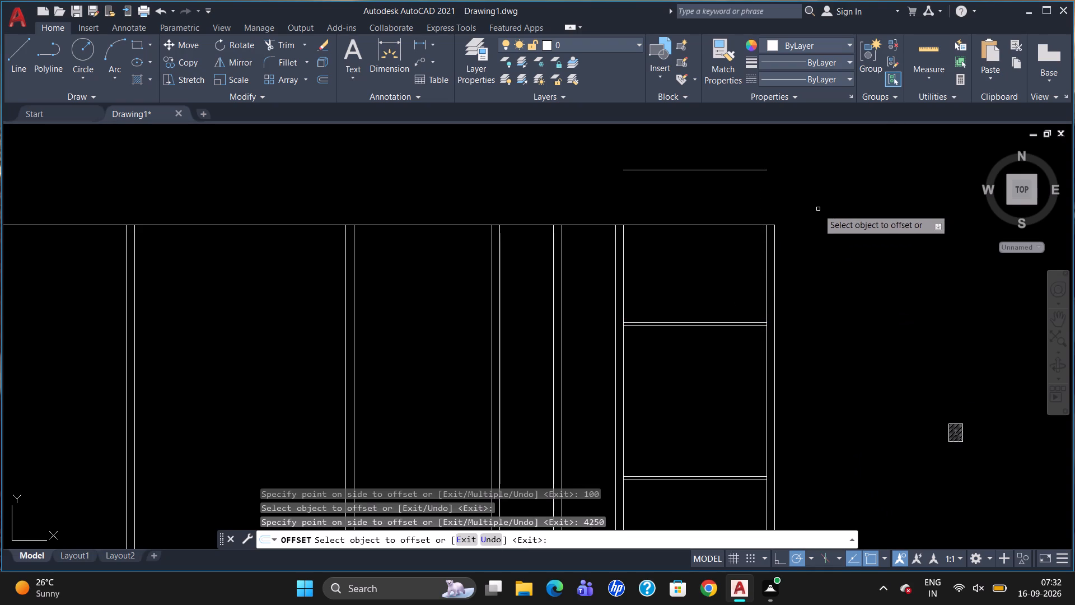
click(749, 169)
text(230)
key(Return)
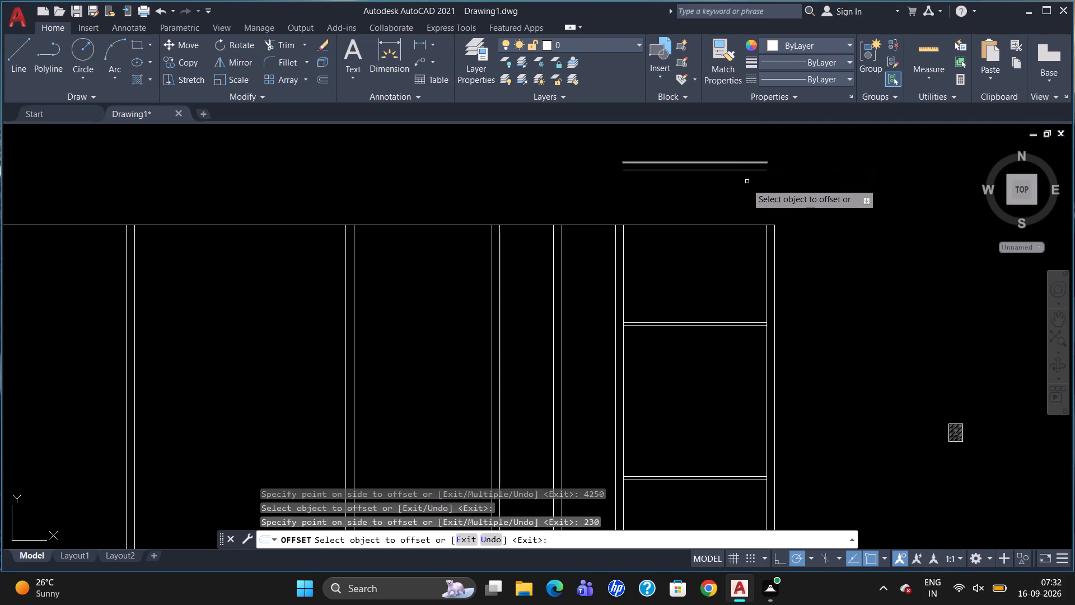
Offset the upper line of the 230 wall above the plan 1500 upward and finish offsetting.
scroll(745, 199, down, 2)
scroll(750, 169, up, 1)
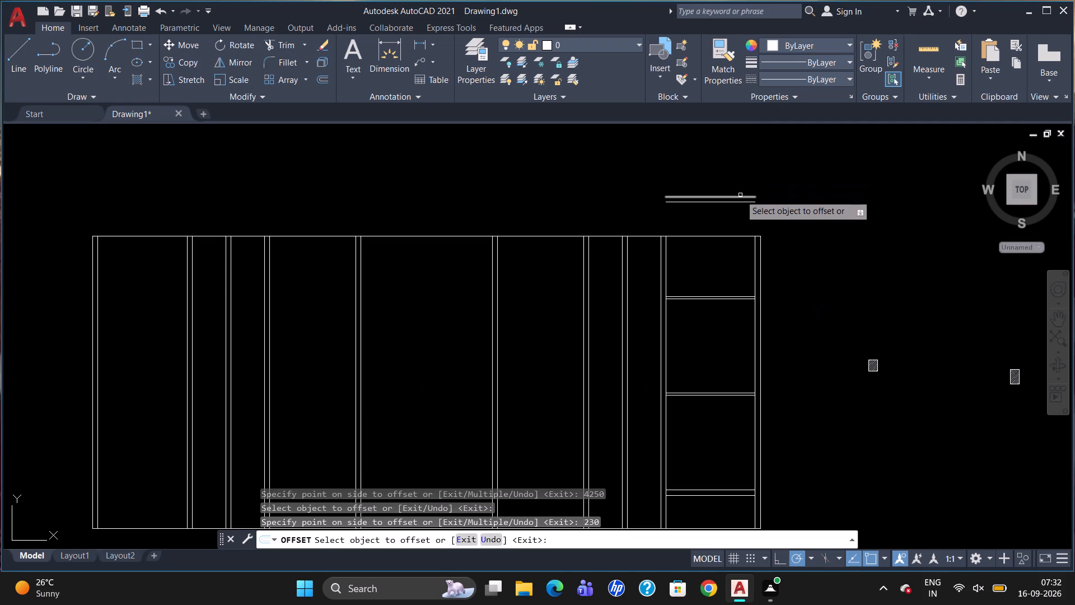
click(740, 195)
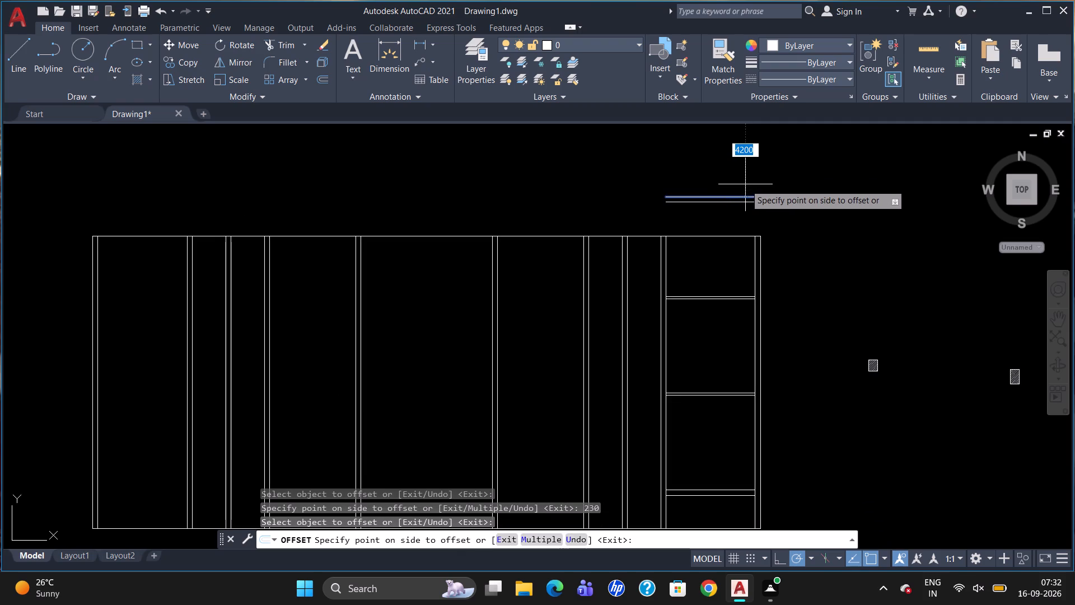
key(1)
text(500)
key(Return)
scroll(762, 184, down, 1)
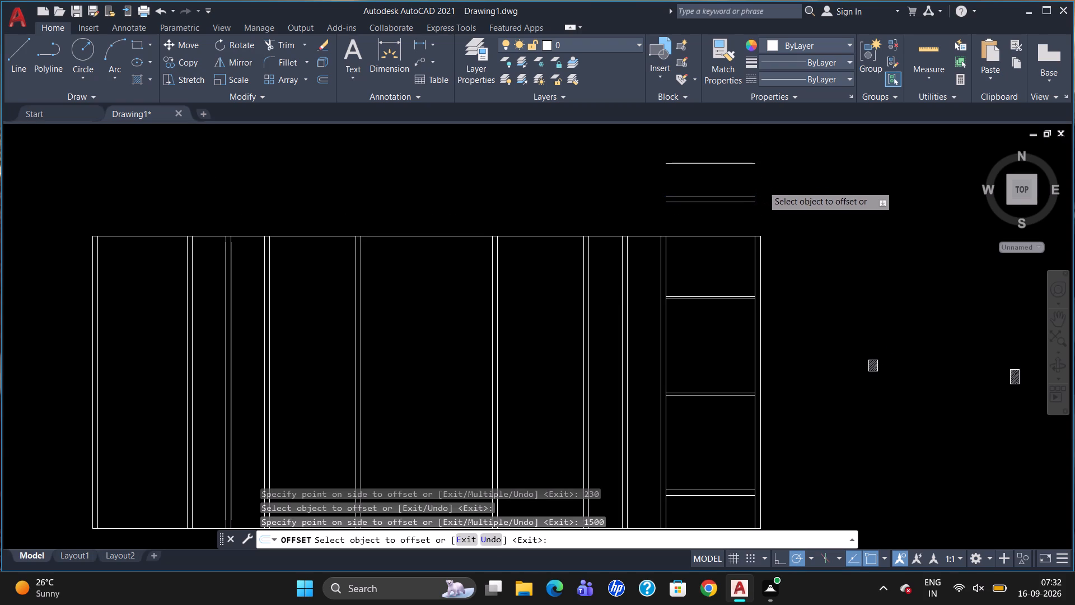
key(Escape)
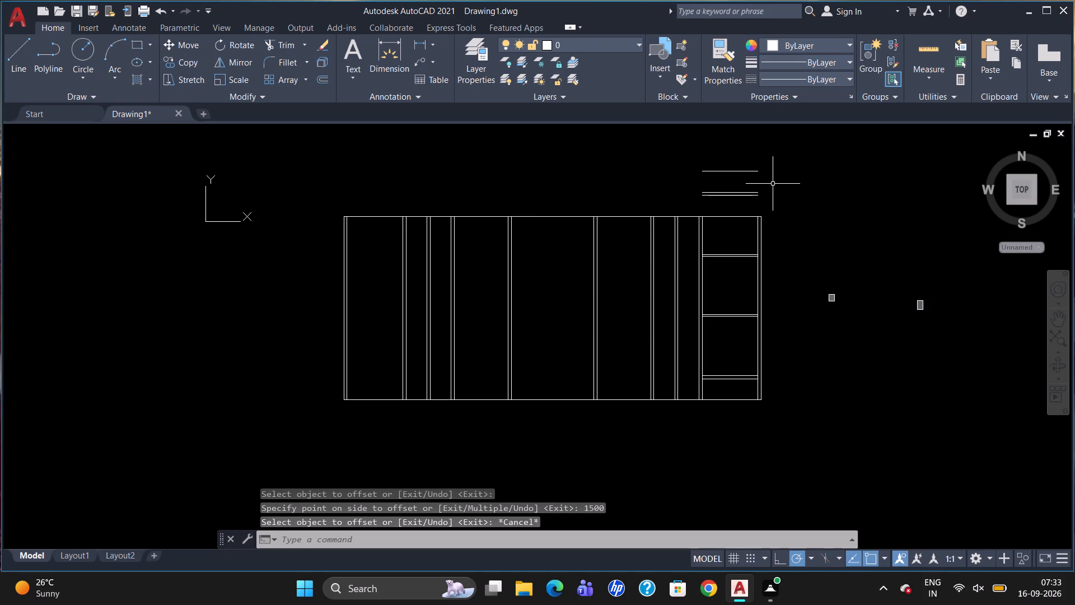
Draw a vertical line about 3800 long upward from the plan outline's upper-left outer corner.
key(l)
key(Return)
scroll(345, 196, up, 3)
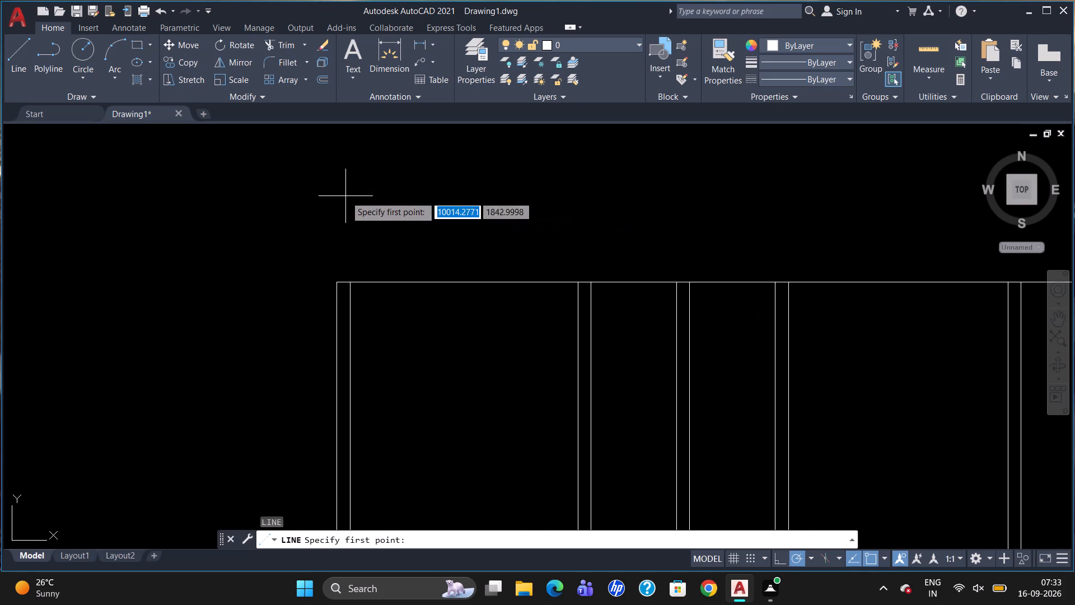
click(334, 280)
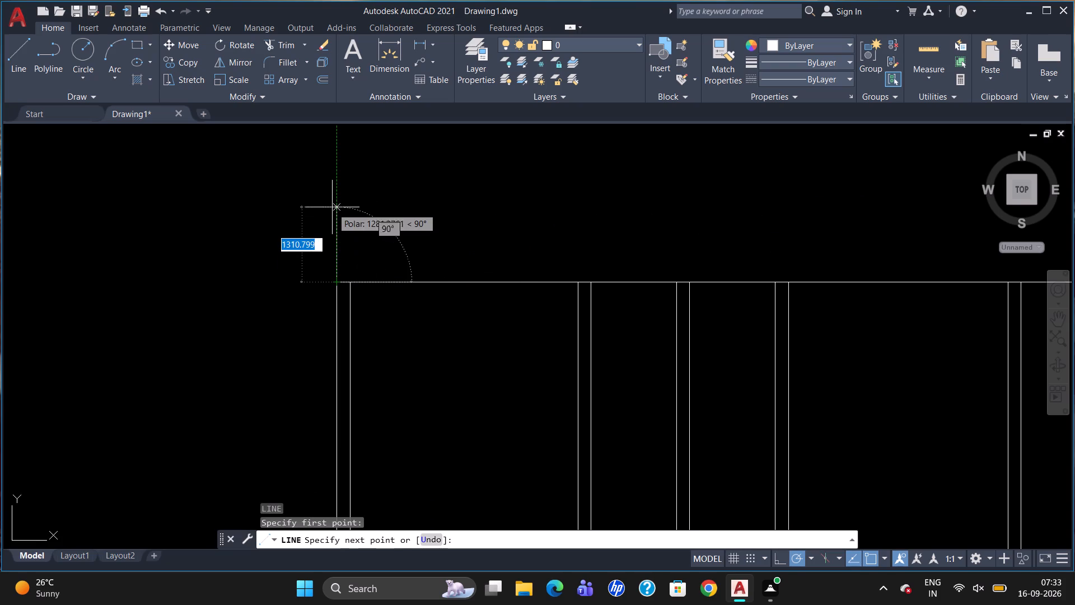
scroll(332, 207, down, 1)
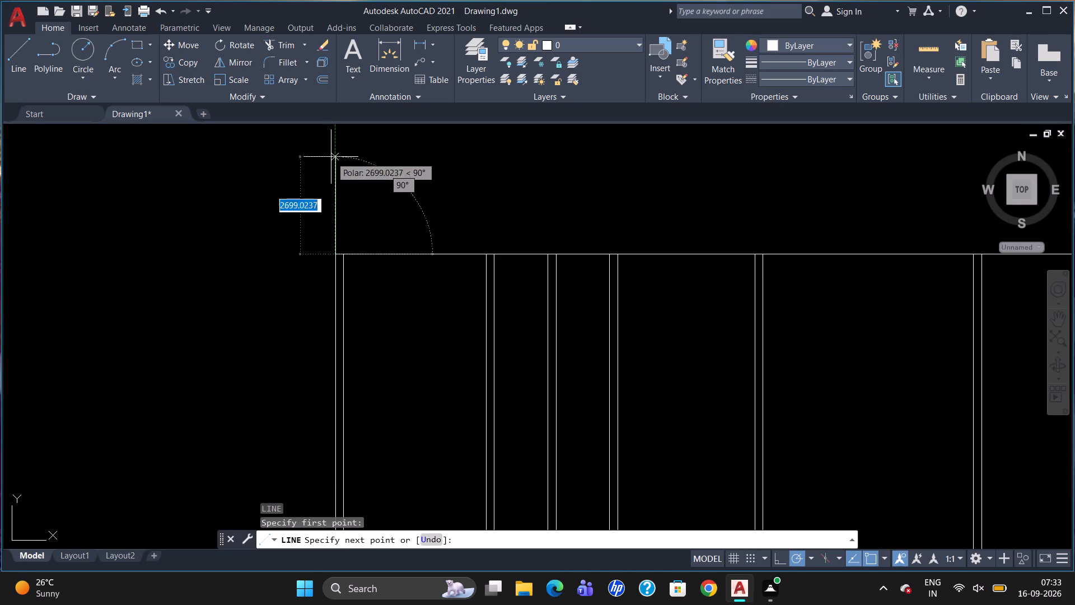
scroll(332, 159, down, 3)
scroll(330, 150, up, 6)
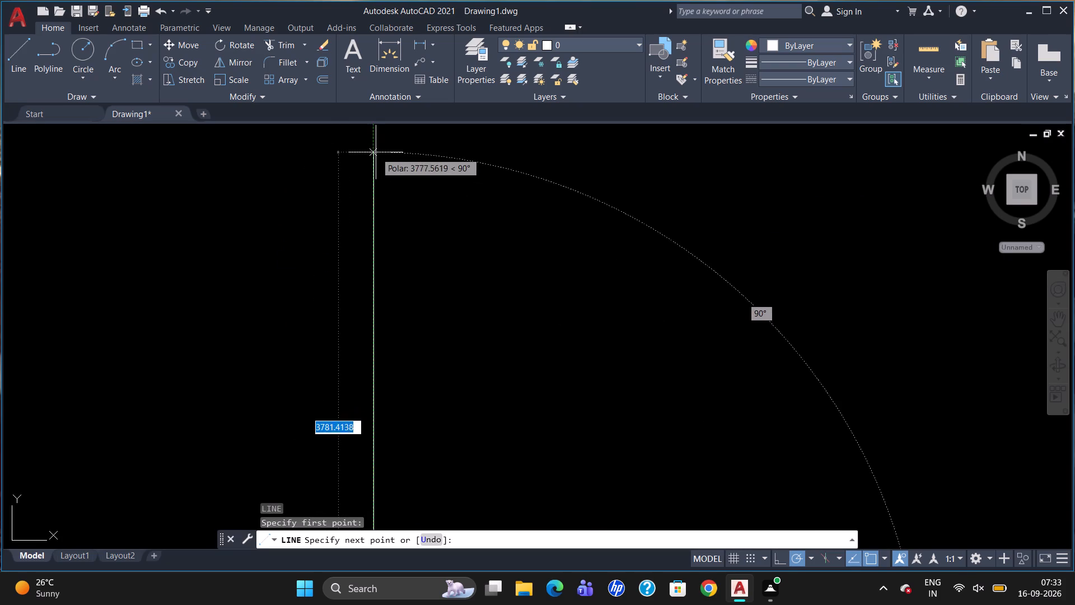
click(378, 146)
key(Escape)
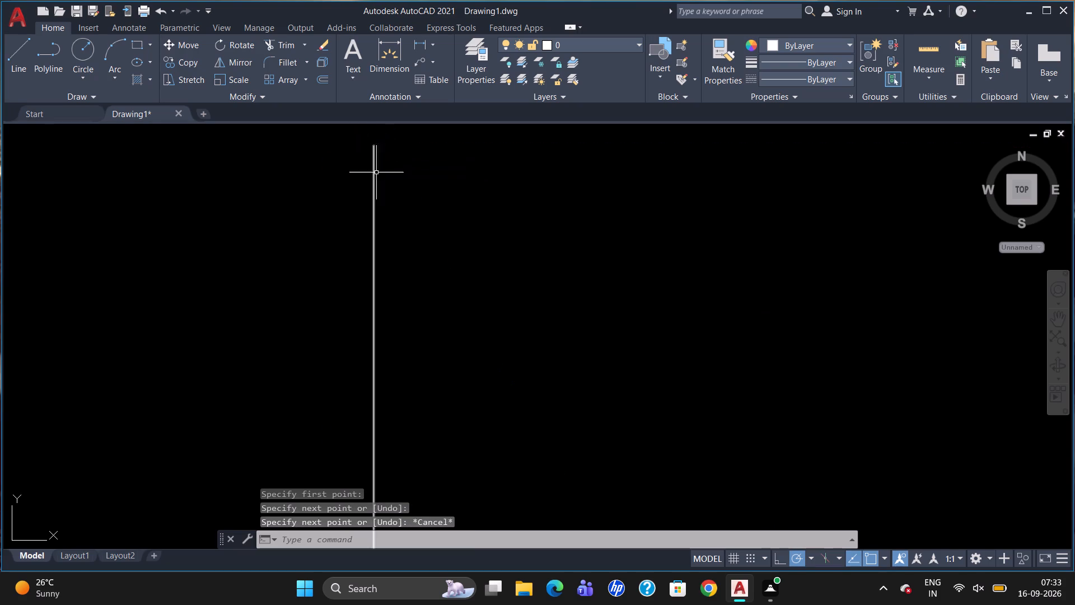
Extend the topmost horizontal line above the plan leftward to the new vertical line.
scroll(381, 184, down, 4)
scroll(608, 229, down, 2)
scroll(760, 212, up, 1)
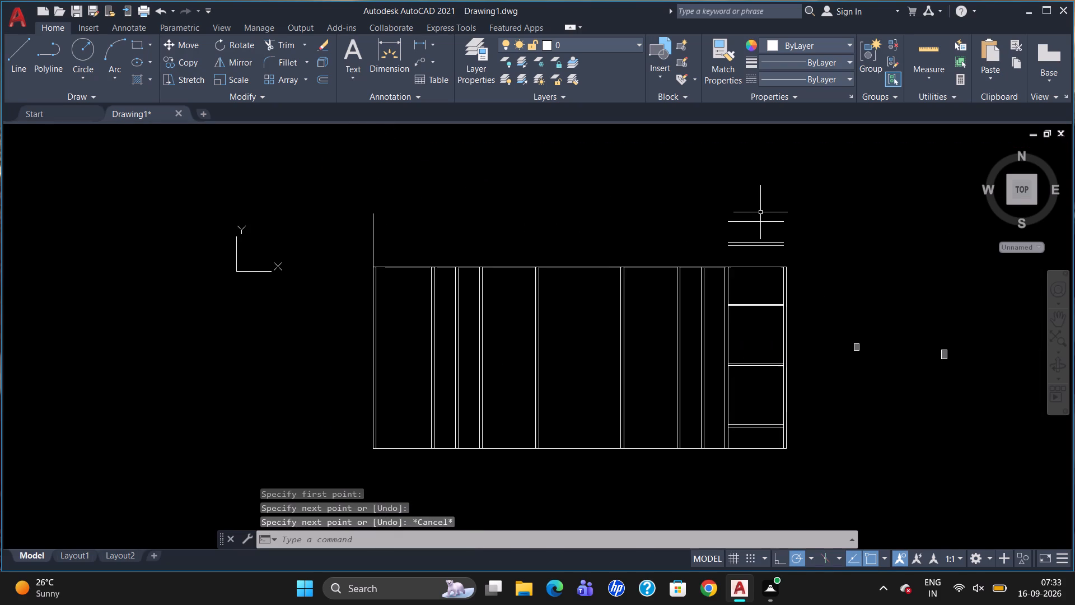
text(EX)
key(Return)
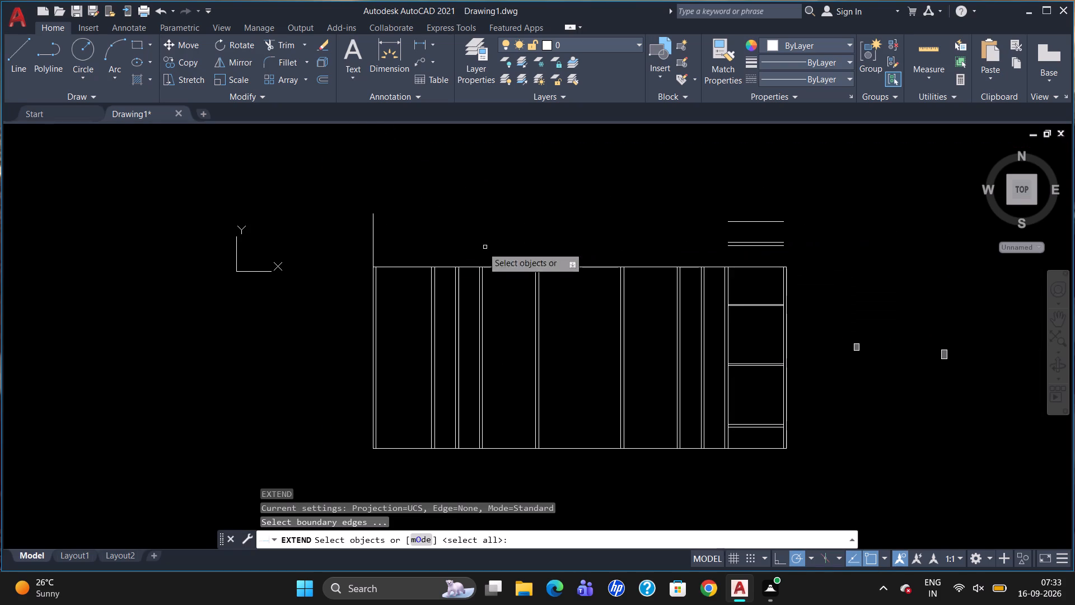
click(374, 227)
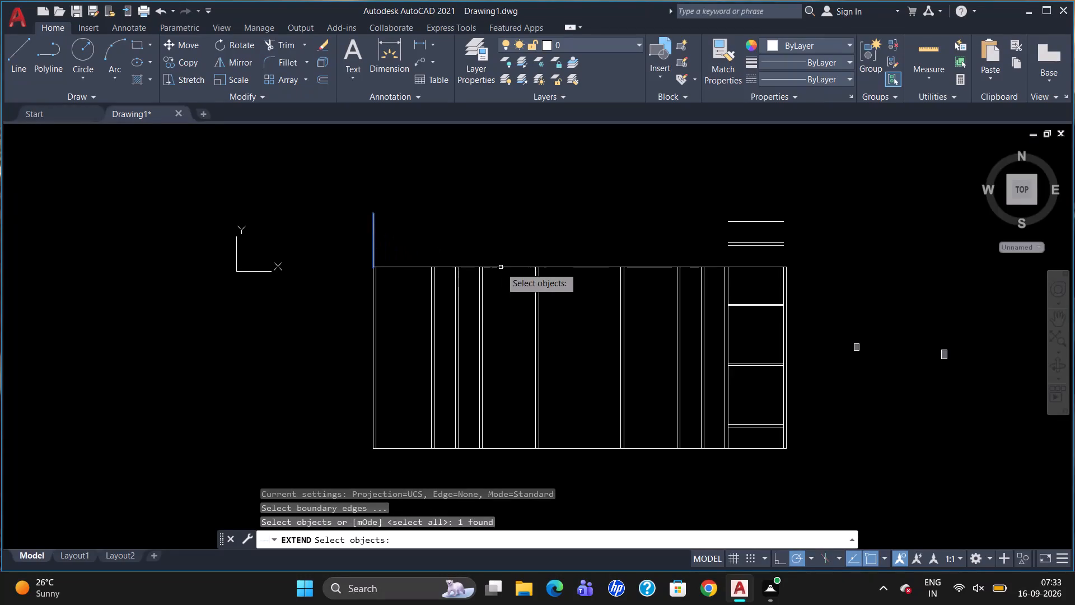
key(Return)
click(750, 222)
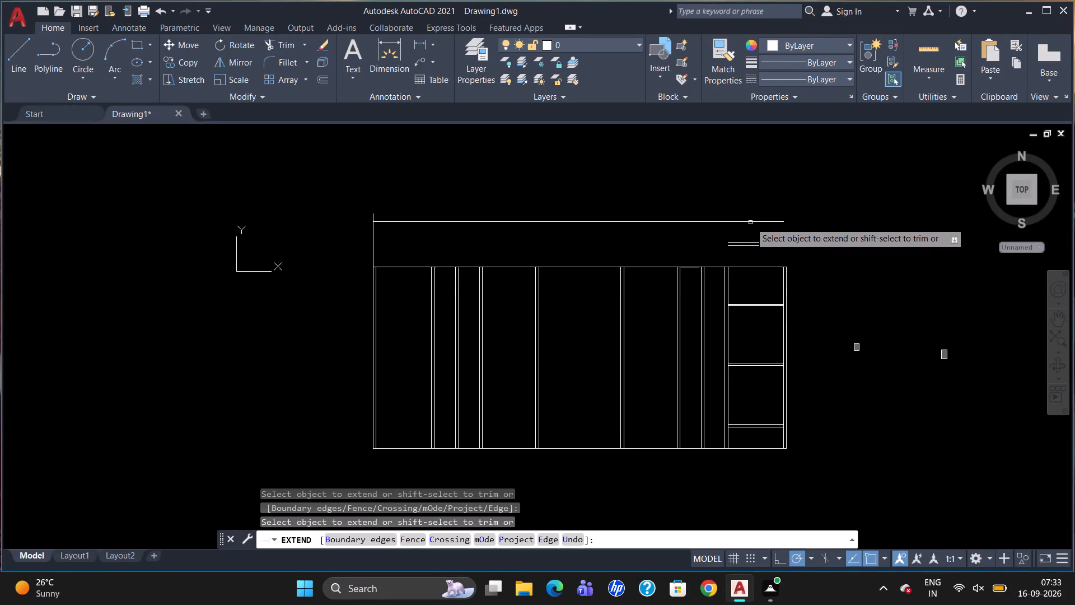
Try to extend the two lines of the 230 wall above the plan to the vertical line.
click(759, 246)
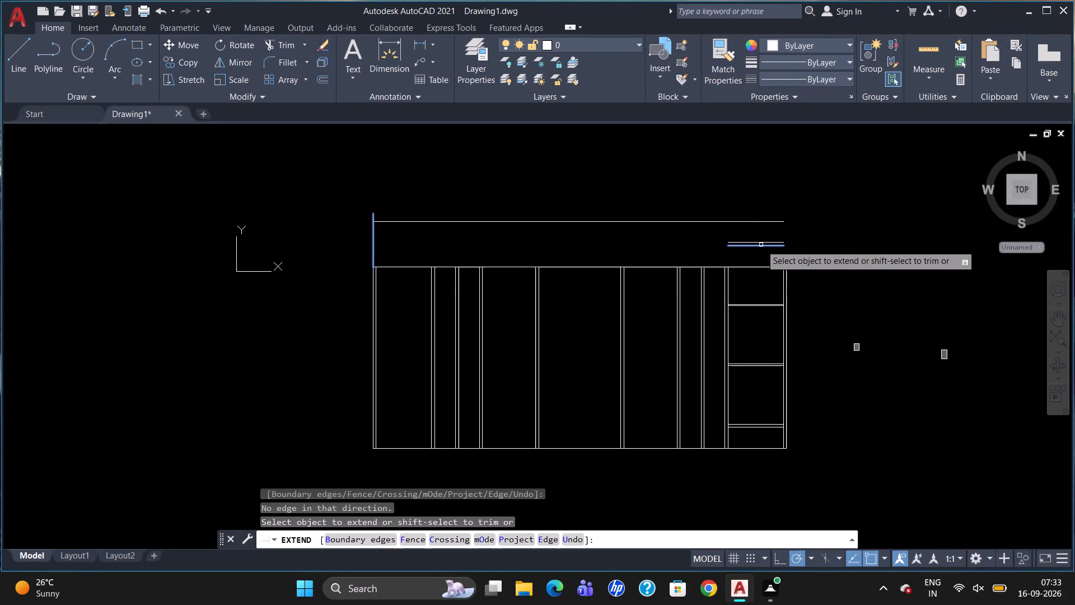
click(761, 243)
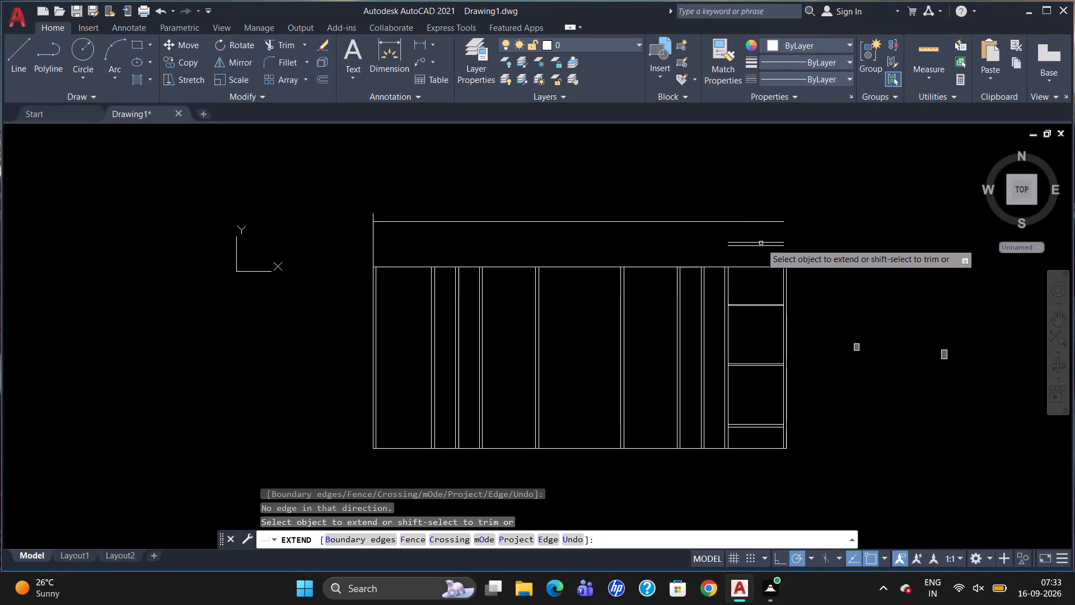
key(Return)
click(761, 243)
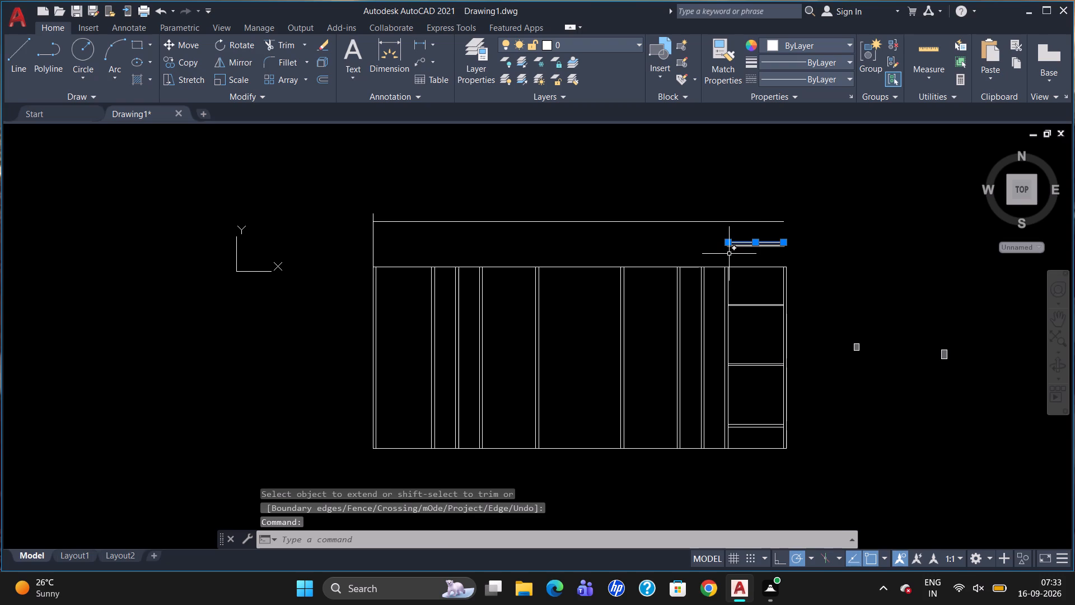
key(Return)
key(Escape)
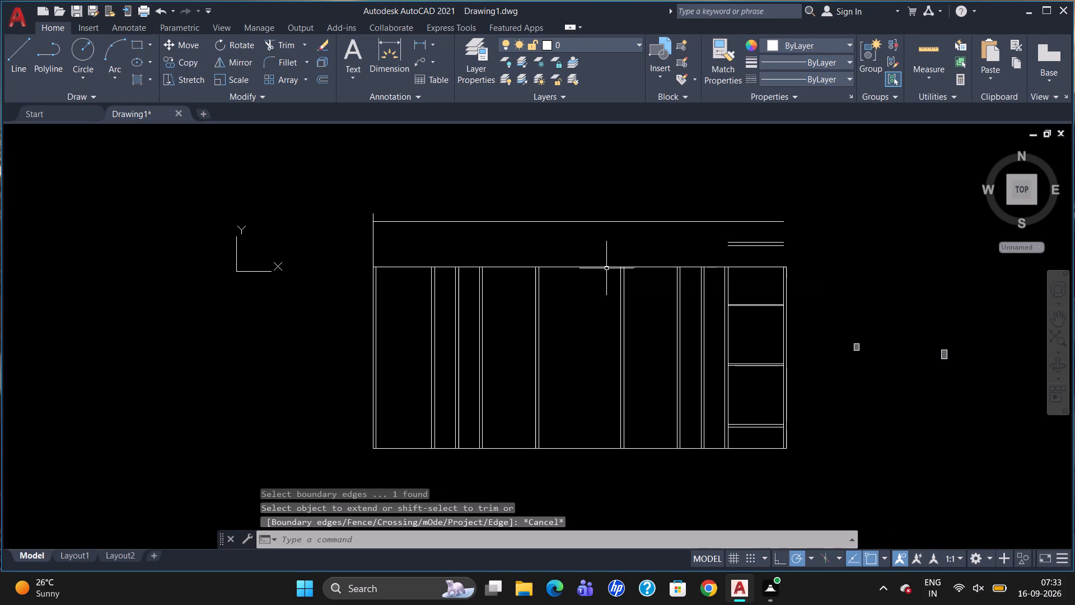
Extend both lines of the 230 wall above the plan leftward to the vertical line.
text(EX)
key(Return)
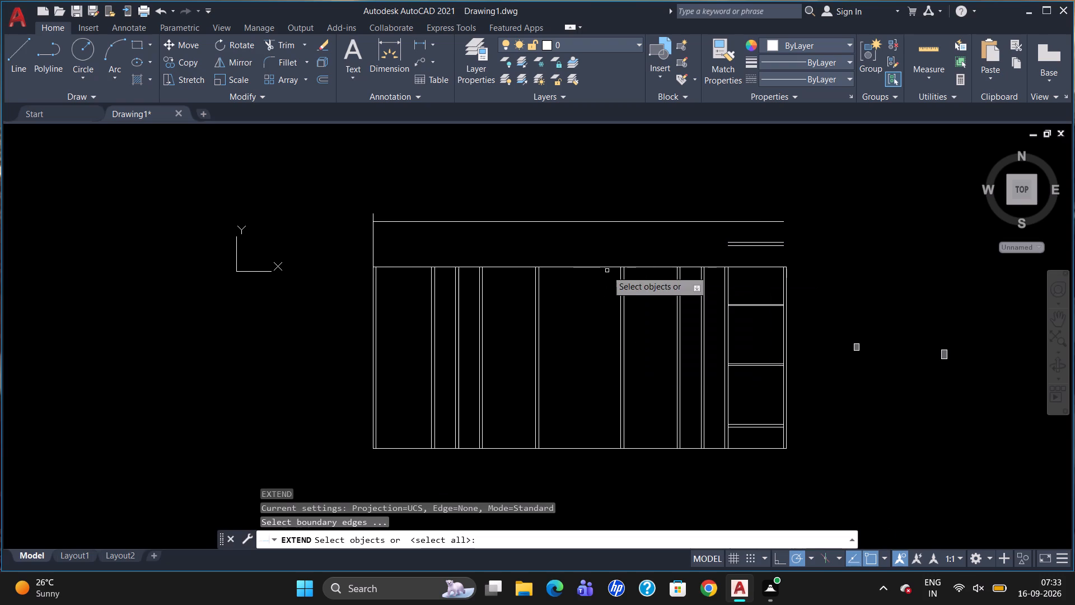
click(374, 250)
key(Return)
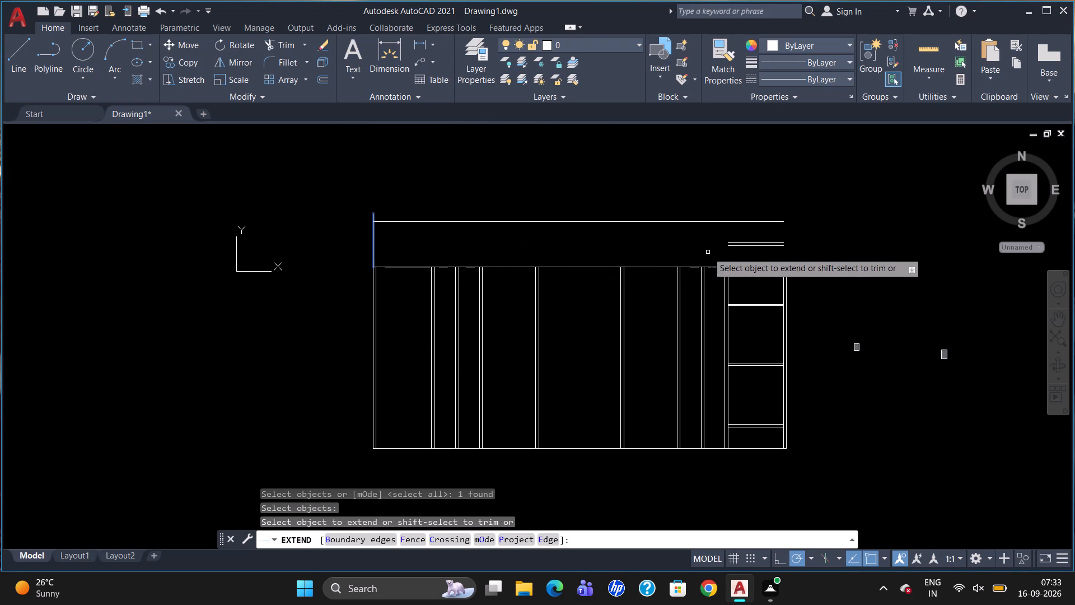
click(735, 245)
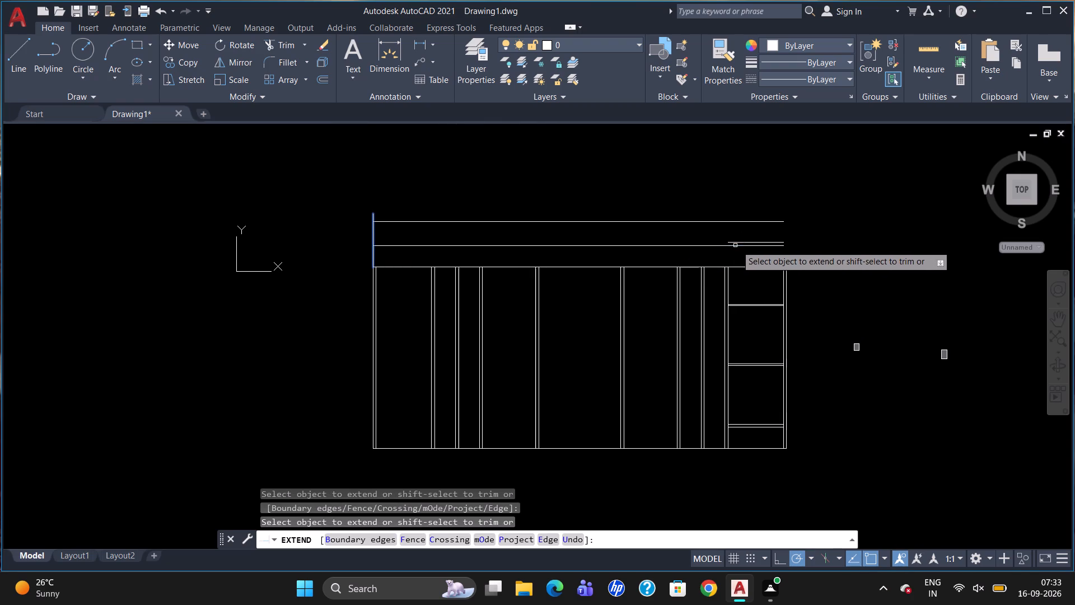
click(739, 243)
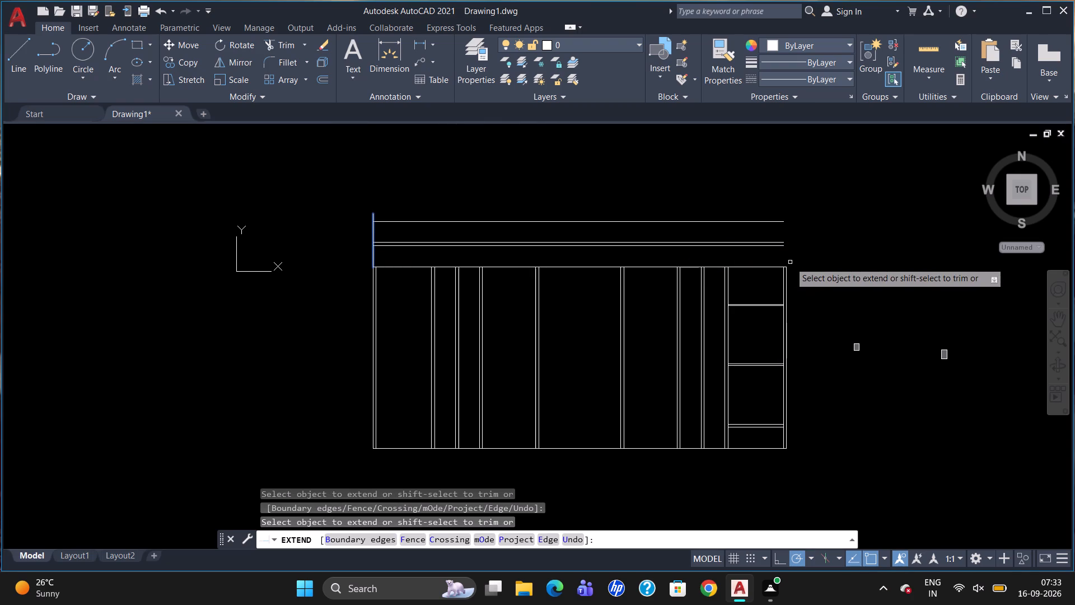
key(Escape)
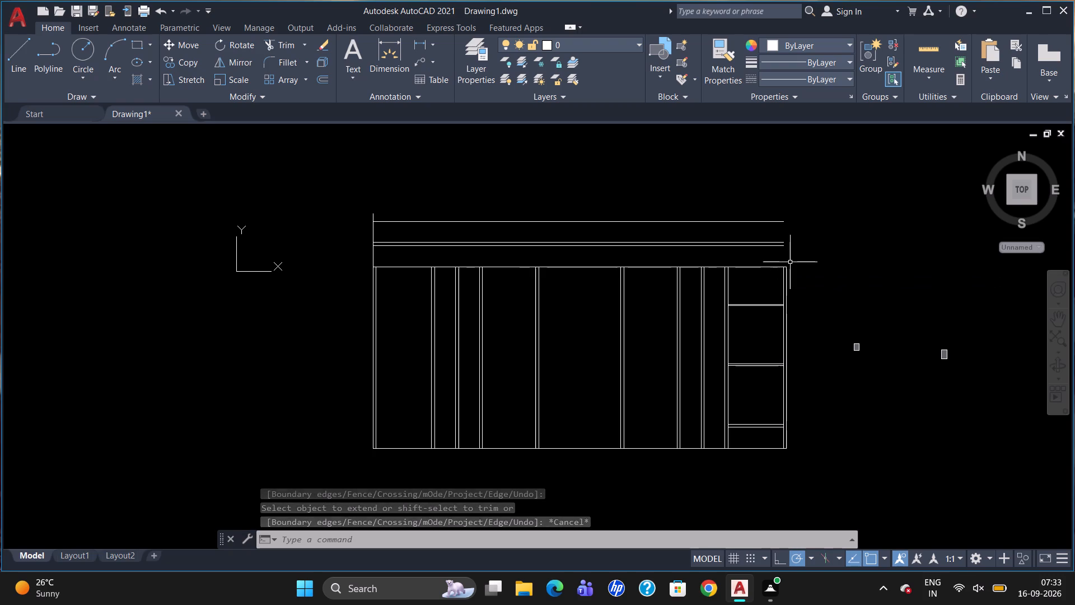
Extend the left outer wall's inner line and both lines of the next four vertical walls up to the topmost horizontal line.
key(e)
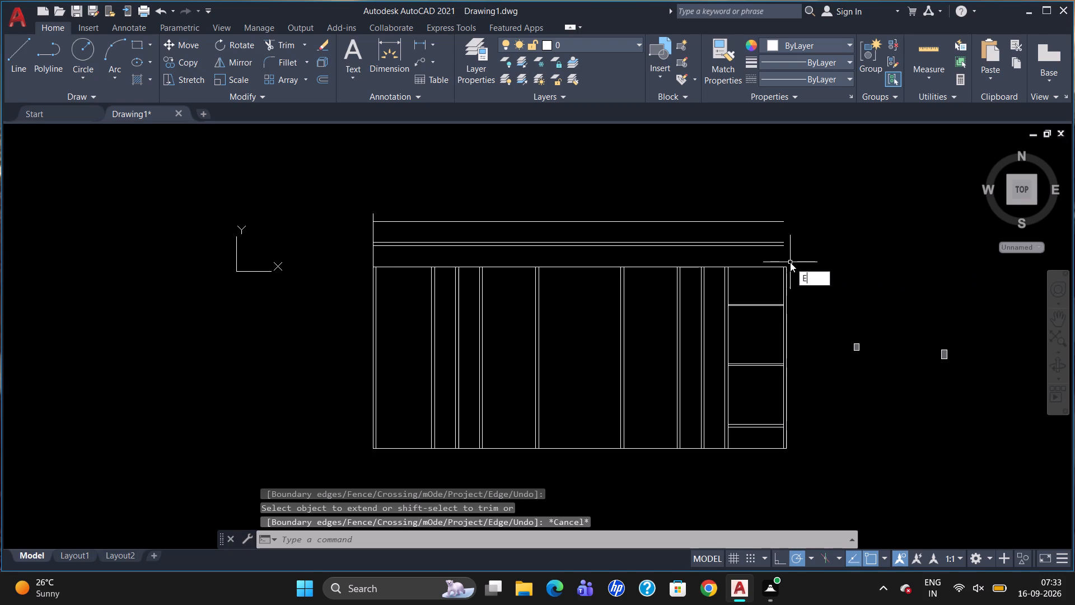
key(x)
key(Return)
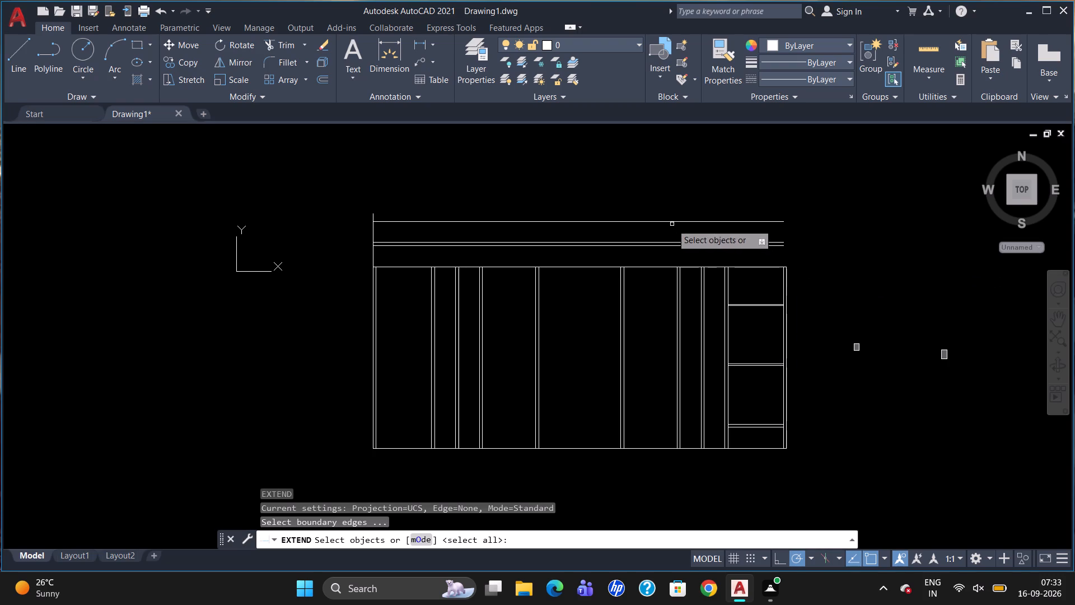
click(680, 221)
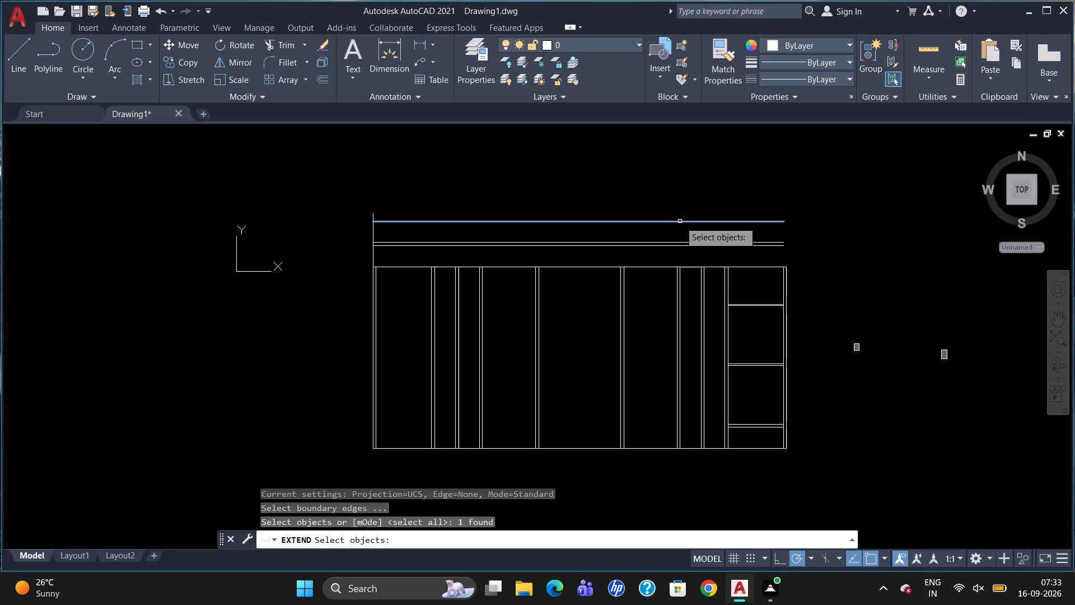
key(Return)
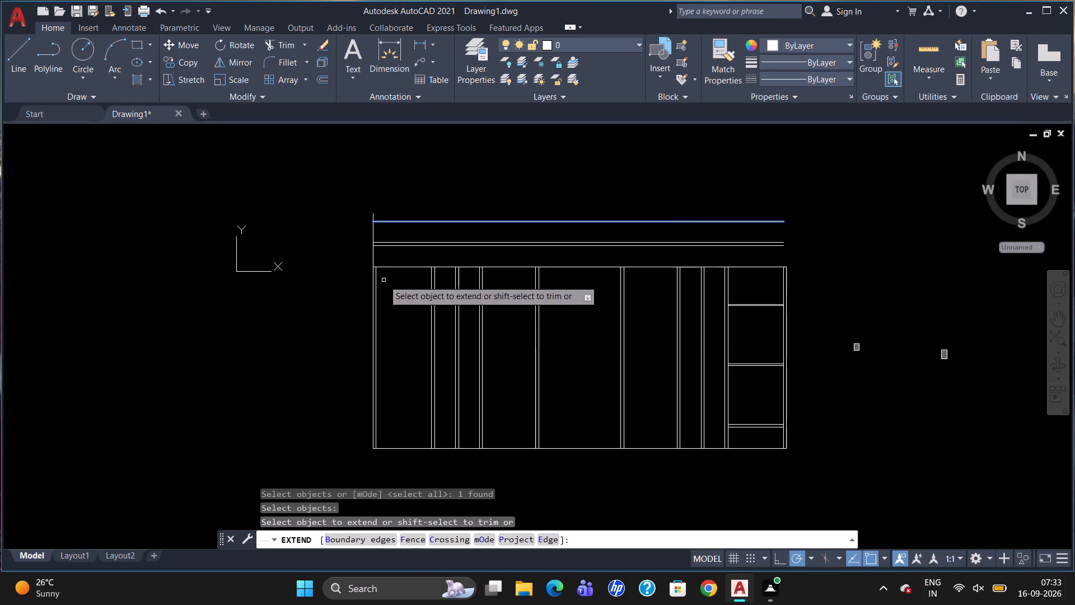
click(378, 274)
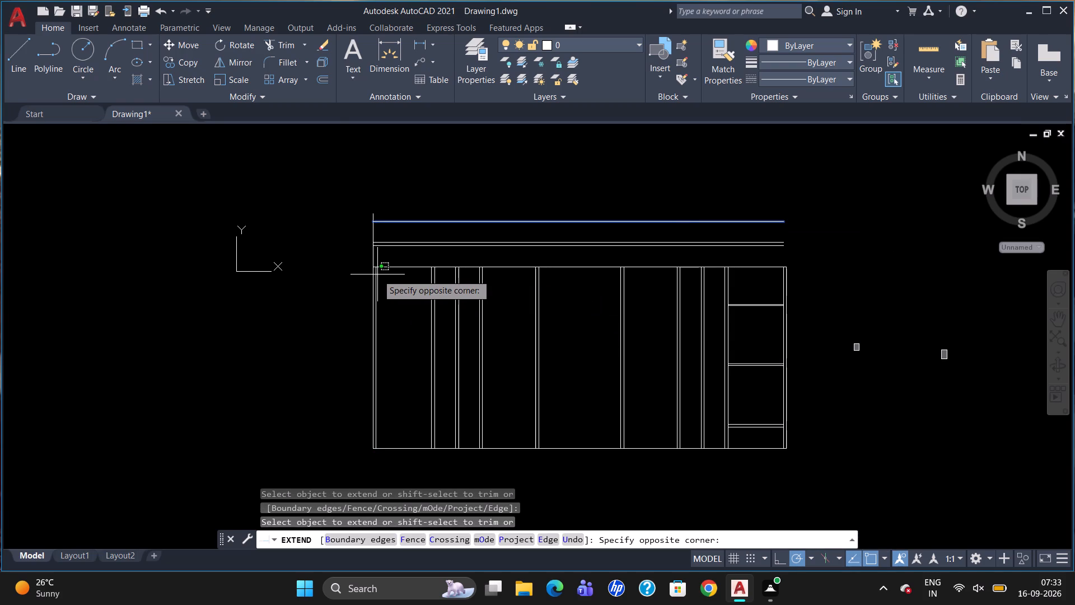
scroll(377, 274, up, 4)
click(354, 292)
scroll(492, 262, down, 2)
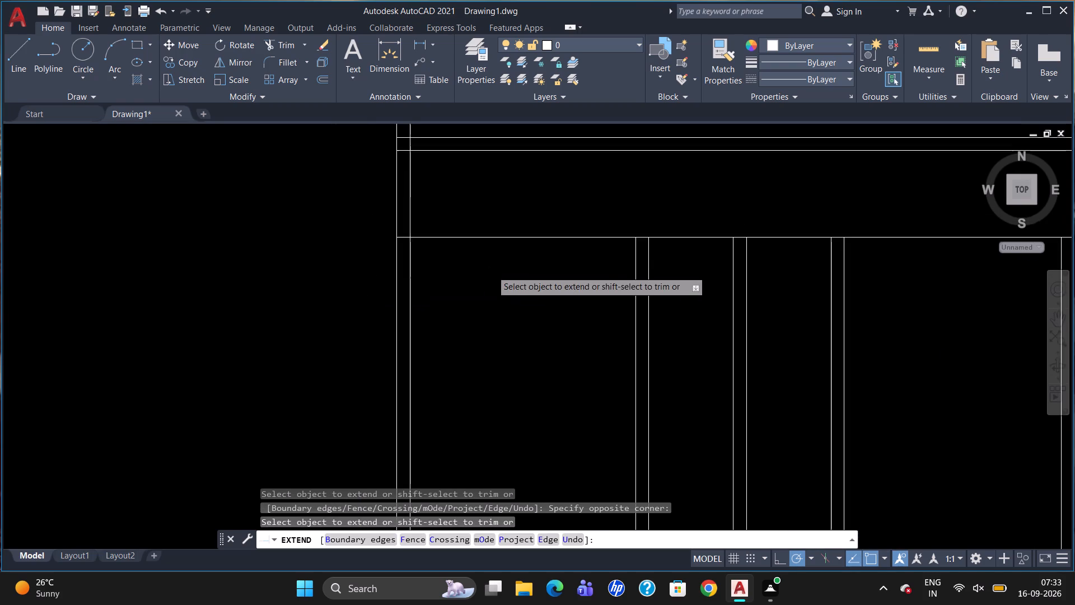
scroll(492, 271, down, 1)
click(548, 274)
click(553, 273)
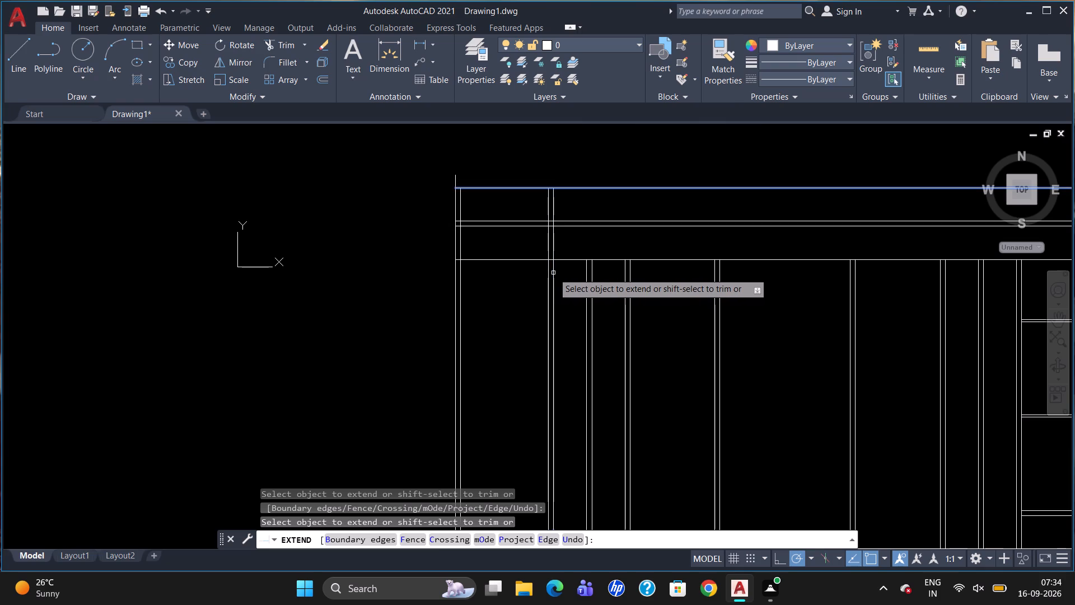
click(585, 271)
click(590, 279)
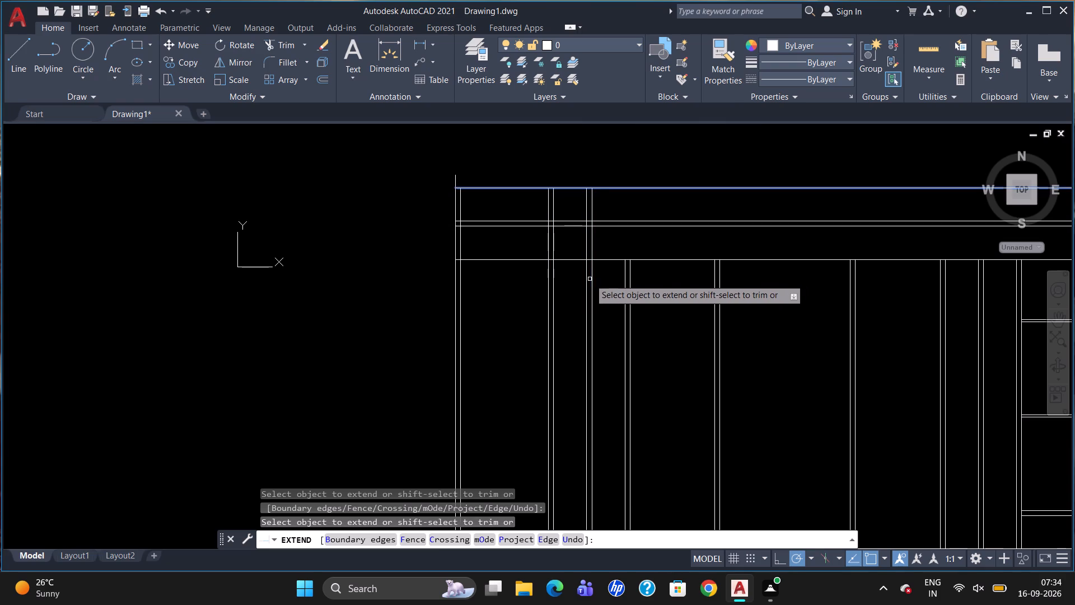
click(625, 272)
click(628, 271)
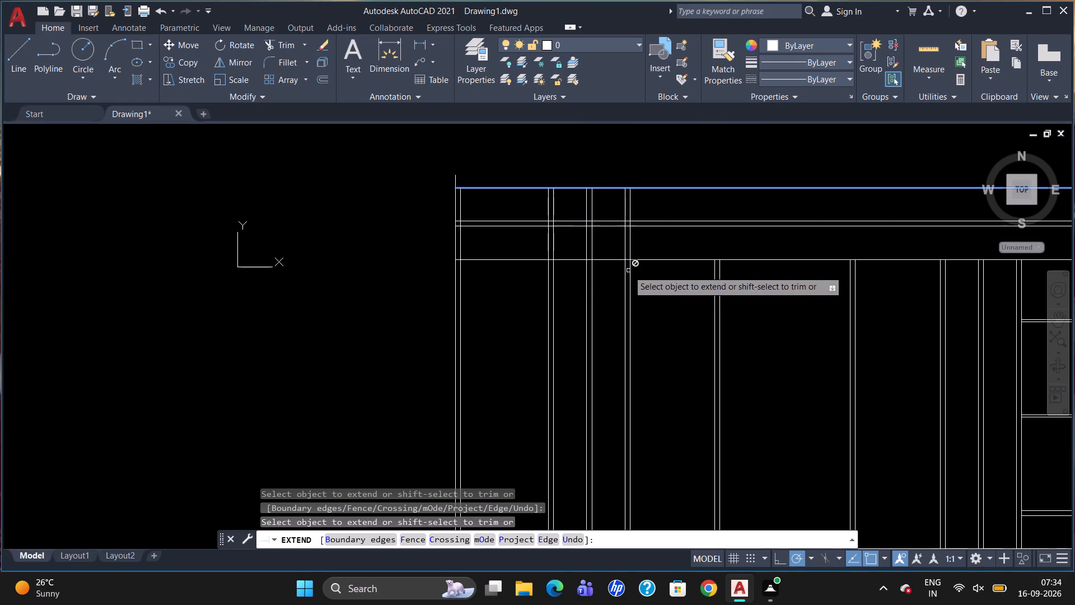
click(716, 271)
click(721, 269)
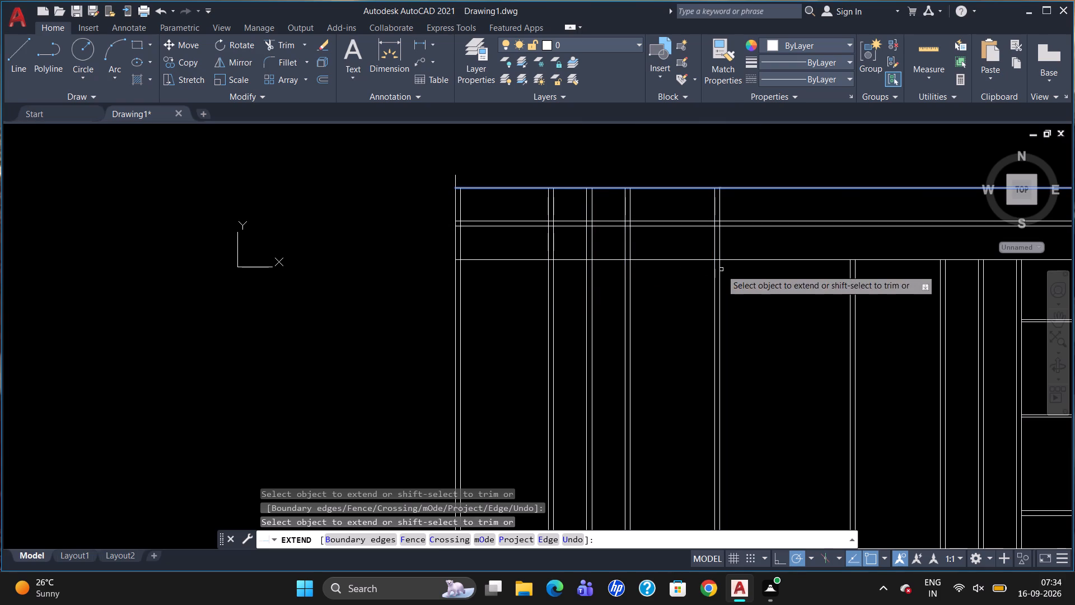
Extend both lines of the remaining four interior vertical walls up to the topmost horizontal line.
scroll(635, 291, down, 1)
scroll(753, 292, up, 1)
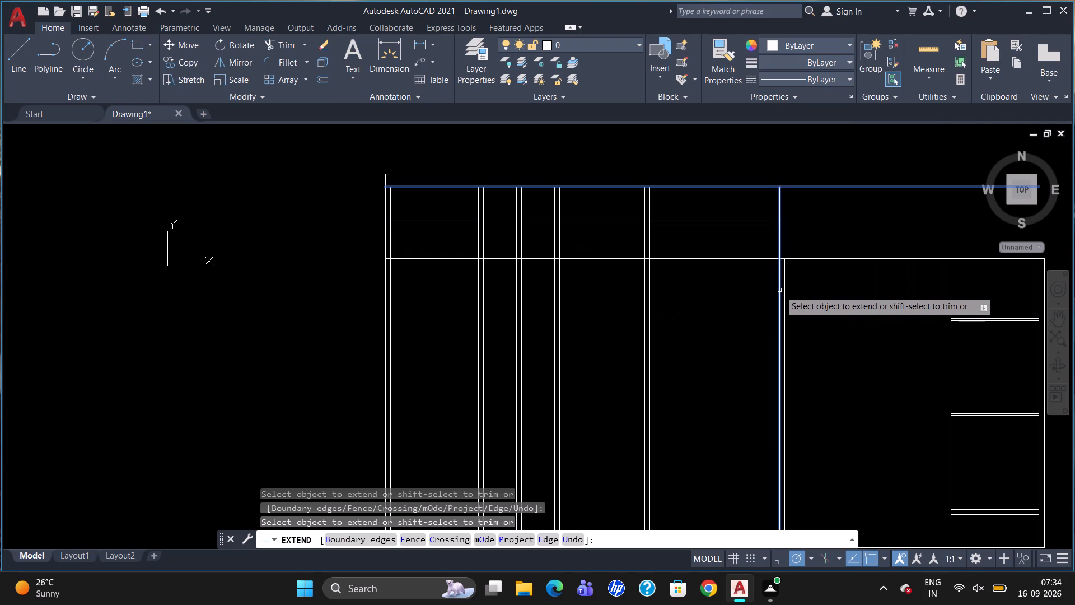
click(779, 290)
click(785, 290)
scroll(724, 301, down, 2)
scroll(771, 311, up, 2)
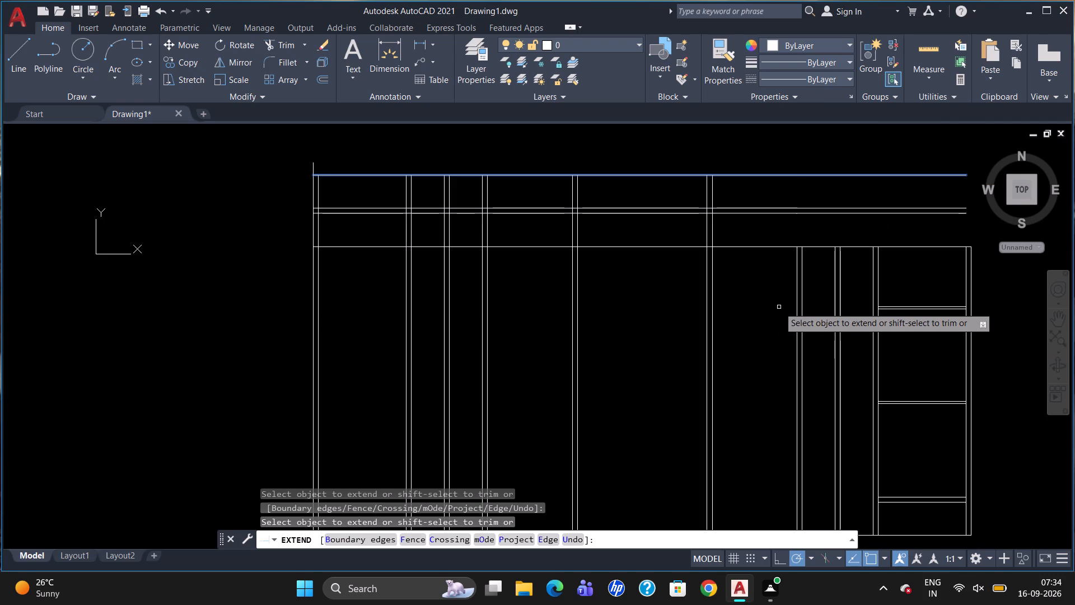
click(796, 299)
click(802, 287)
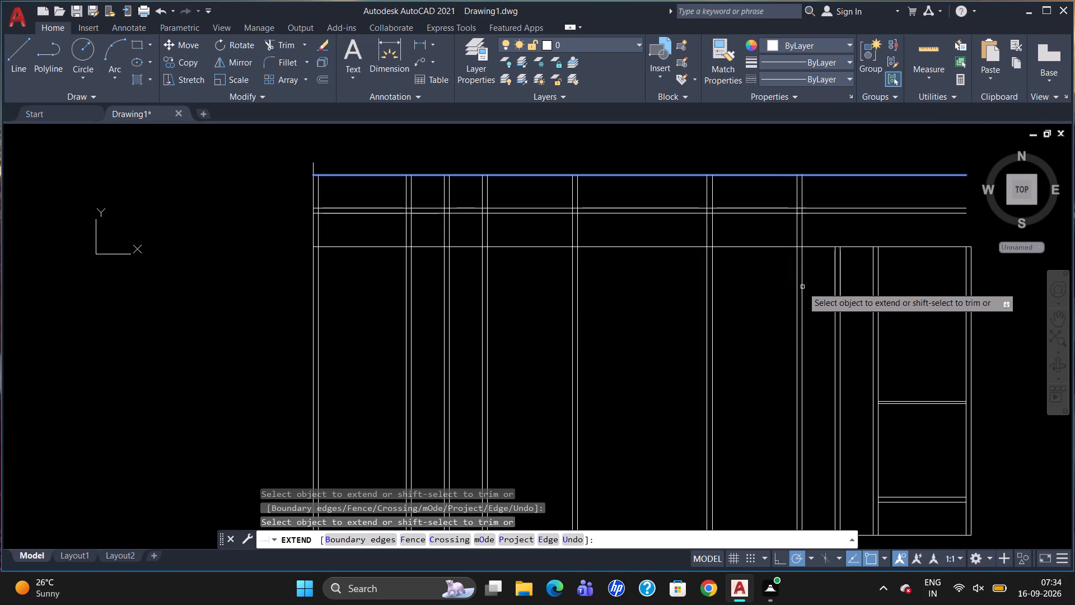
click(833, 277)
click(835, 271)
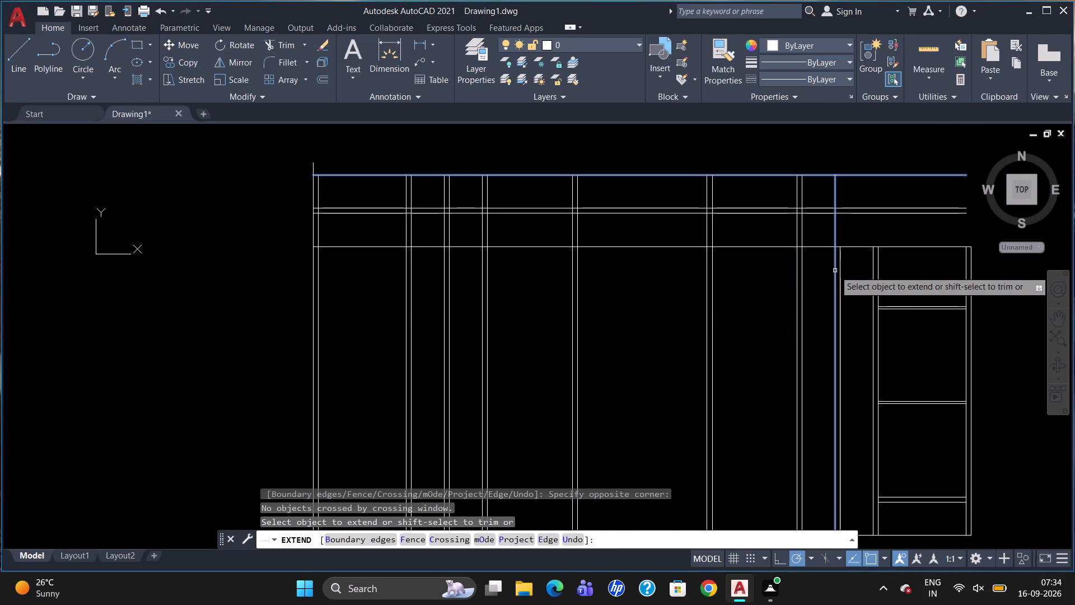
click(835, 271)
click(841, 266)
click(876, 257)
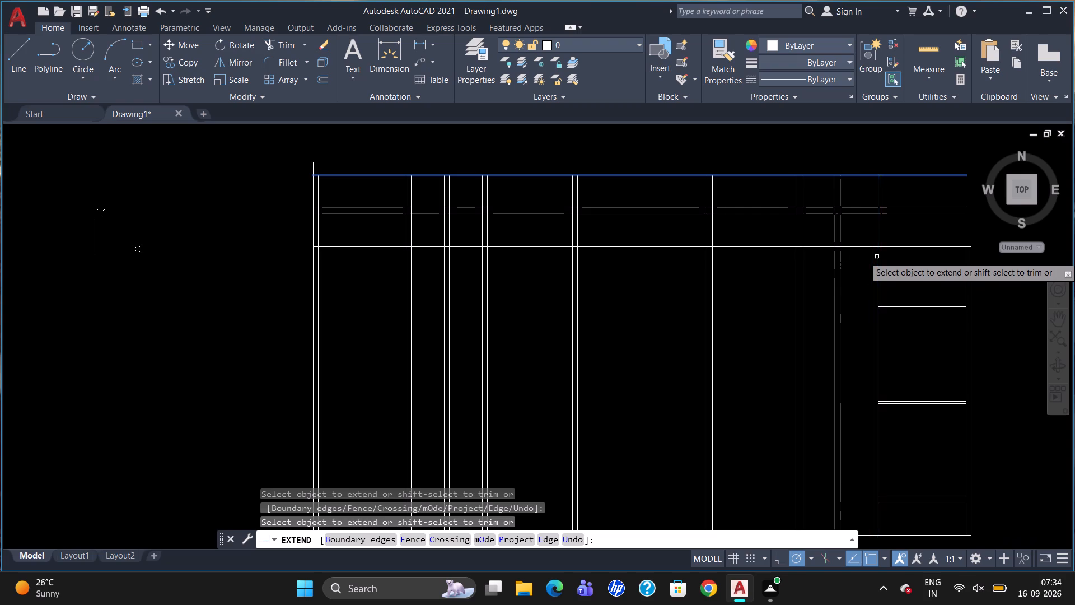
click(876, 258)
click(875, 260)
scroll(725, 300, down, 1)
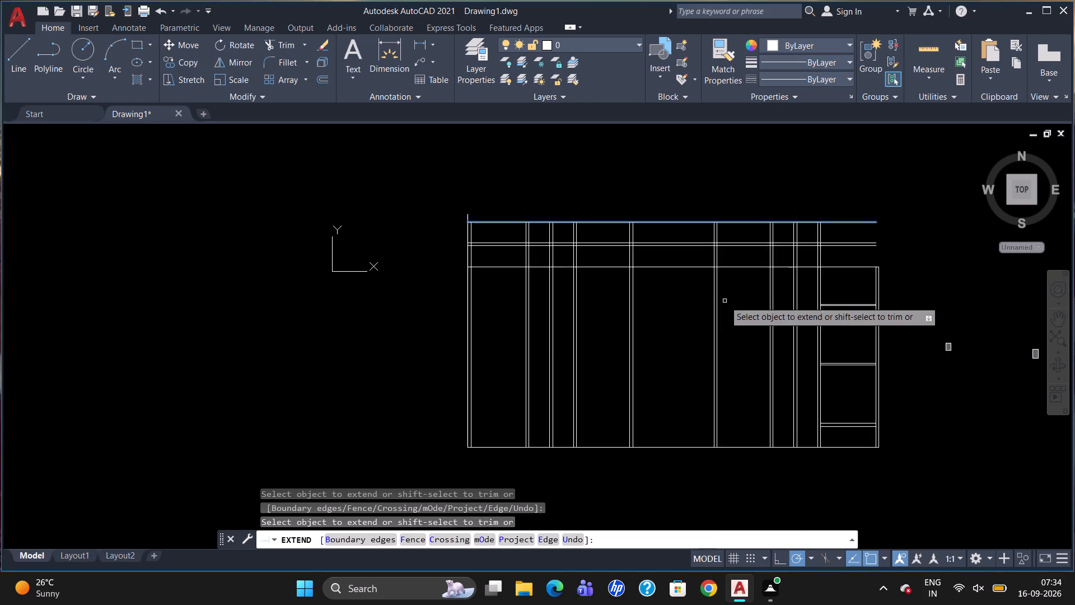
Extend the right outer wall's inner line up to the topmost horizontal line.
scroll(725, 301, down, 1)
scroll(884, 280, up, 3)
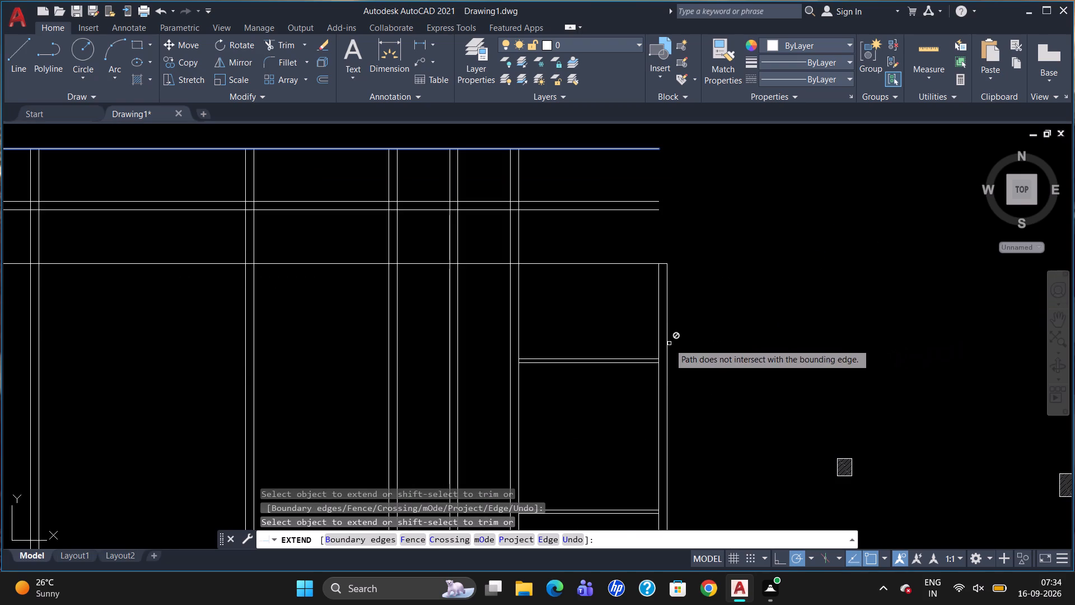
click(670, 343)
click(664, 349)
click(666, 345)
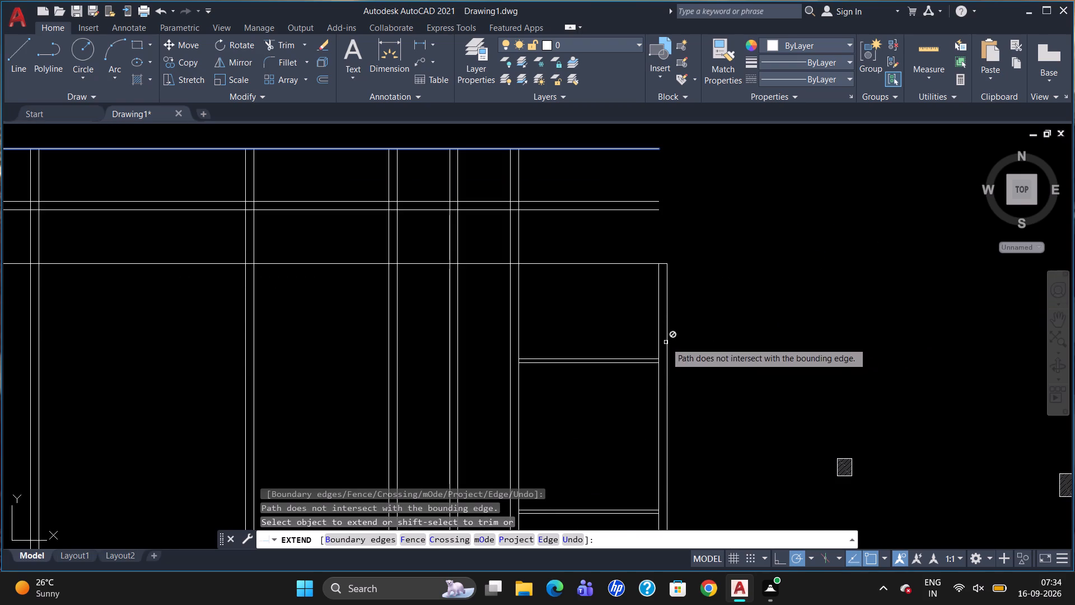
click(666, 342)
click(657, 339)
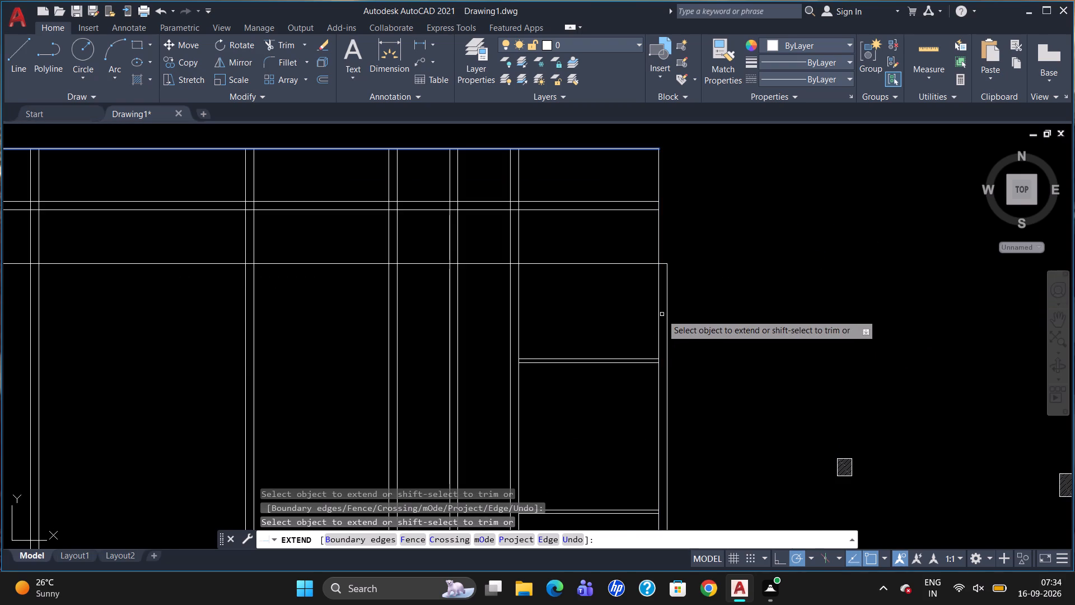
key(Escape)
Draw a vertical line upward from the plan's old upper-right outer corner to slightly above the topmost horizontal line.
key(l)
key(Return)
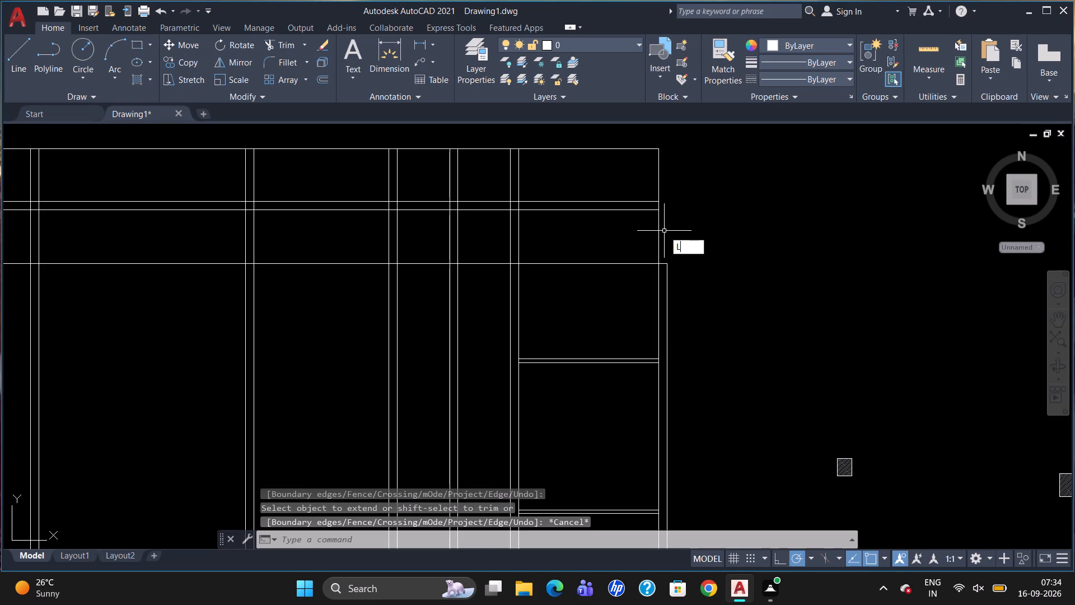
click(663, 260)
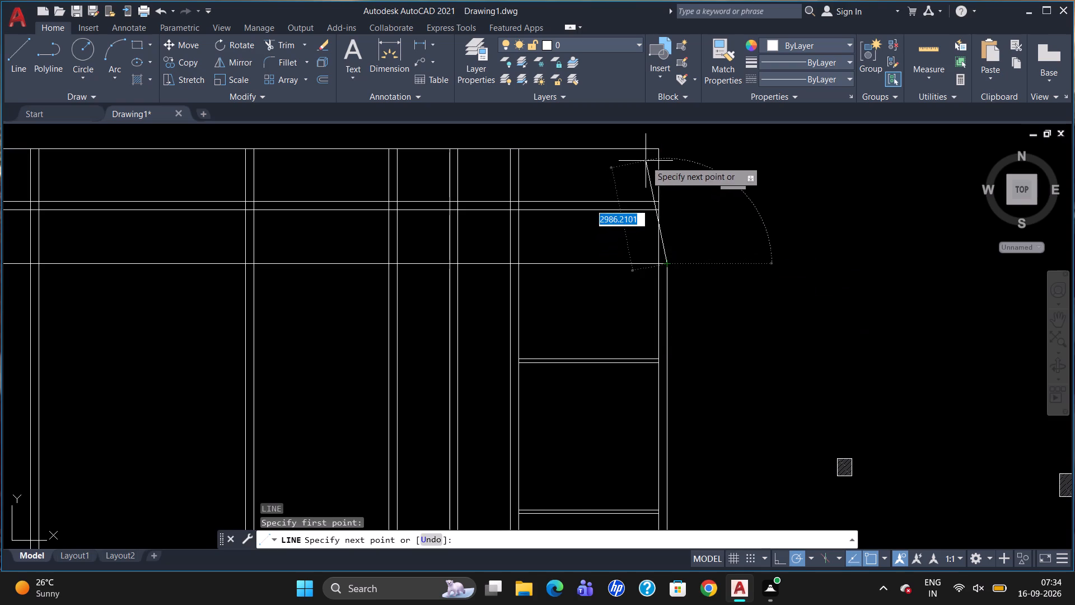
click(667, 136)
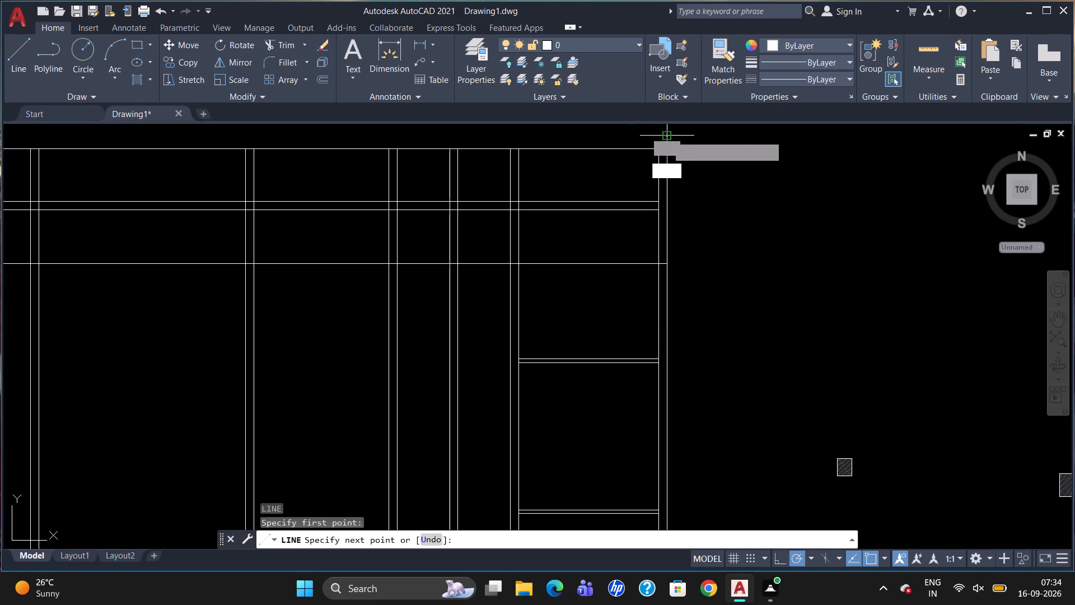
key(Escape)
Draw a short horizontal line joining the topmost line's right end to the new outer vertical line.
key(l)
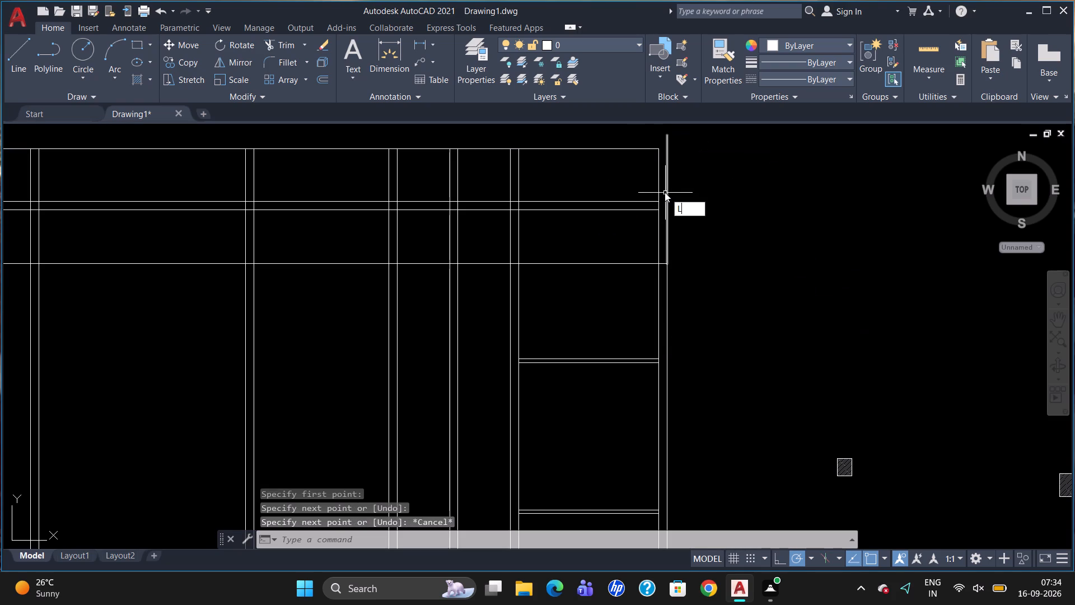
key(Return)
click(656, 150)
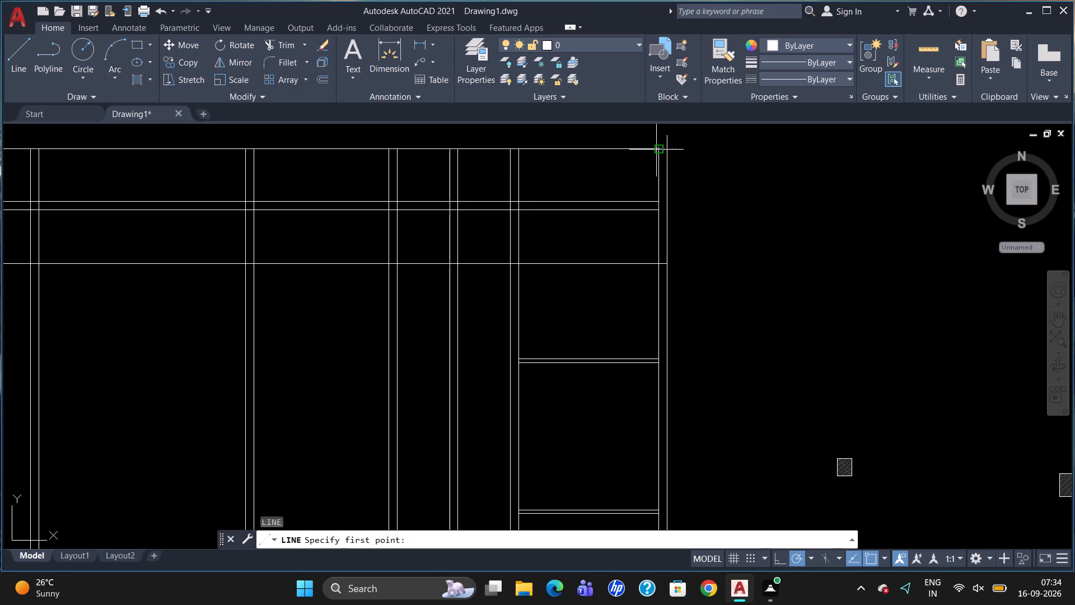
click(666, 148)
key(Escape)
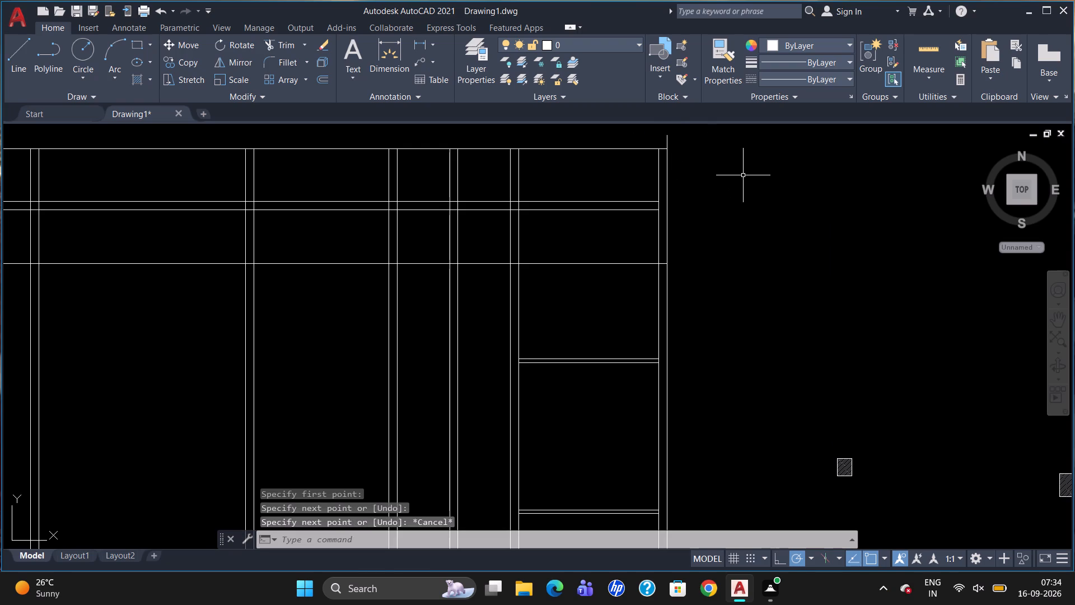
Trim the right outer vertical line's overhang above the topmost horizontal line.
text(TR)
key(Return)
key(Return)
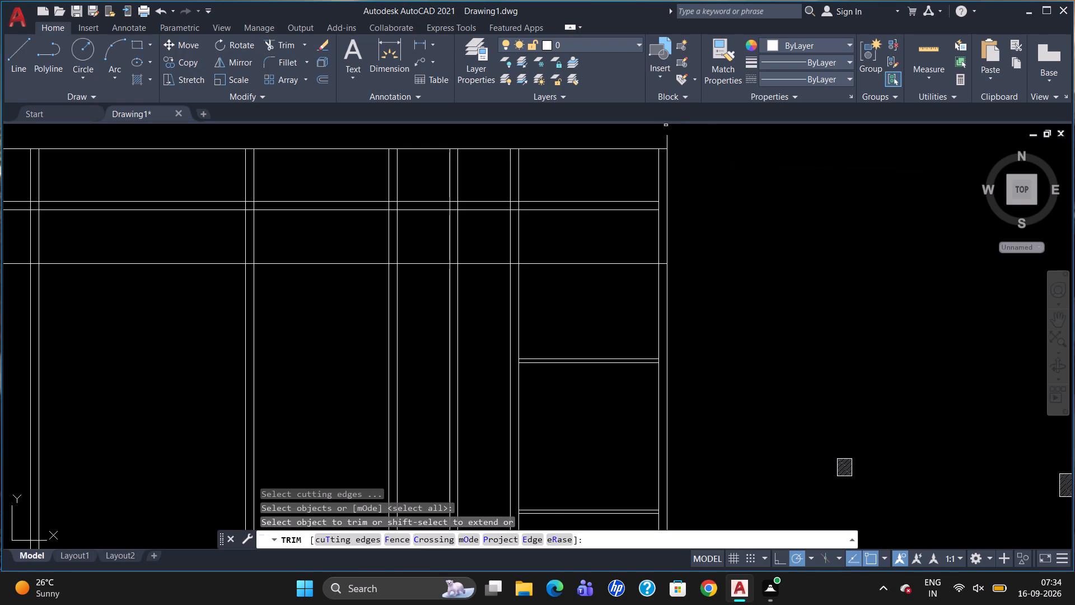
click(669, 143)
click(707, 148)
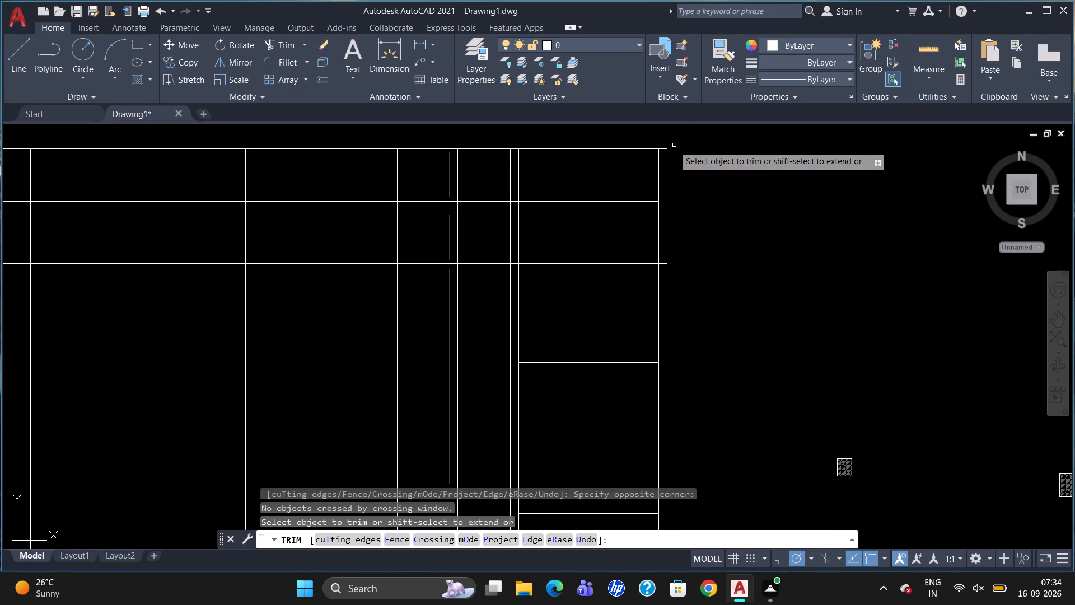
click(667, 142)
key(Escape)
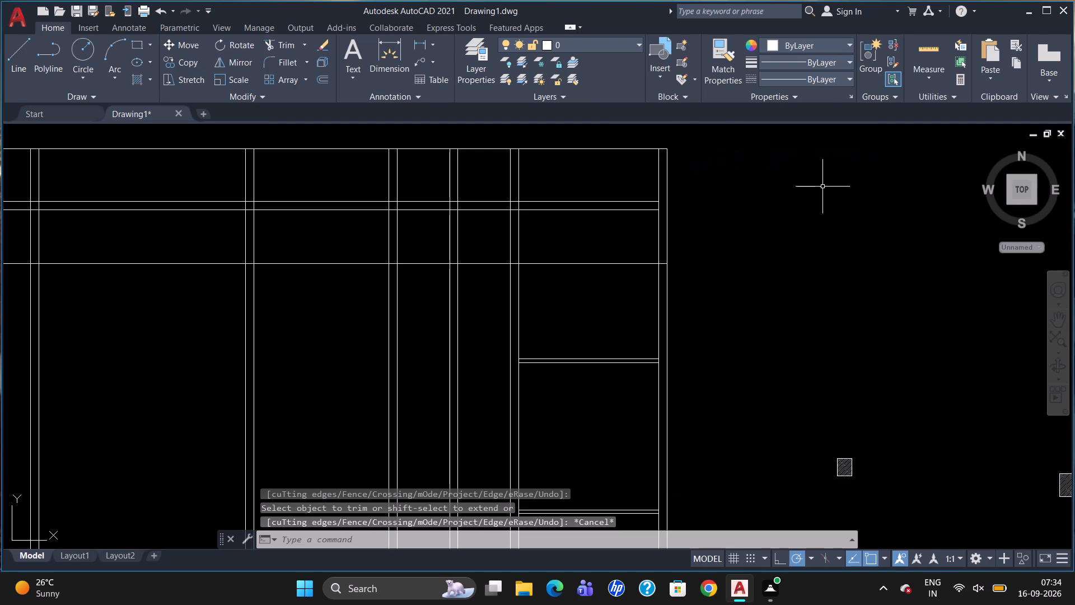
Erase the two horizontal lines of the 230 wall across the upper extension.
scroll(785, 253, down, 2)
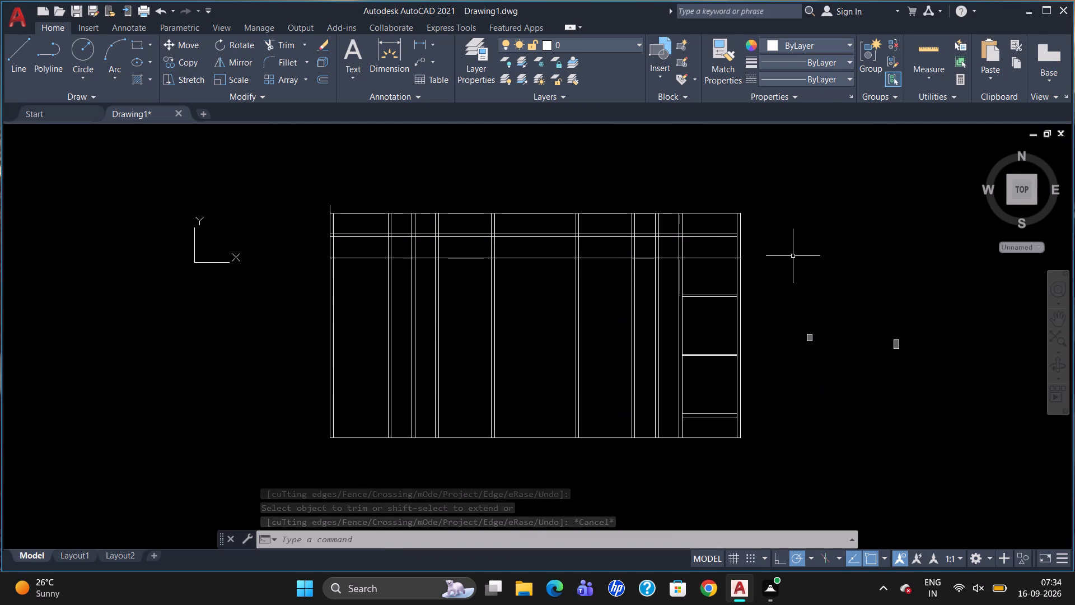
scroll(691, 227, up, 2)
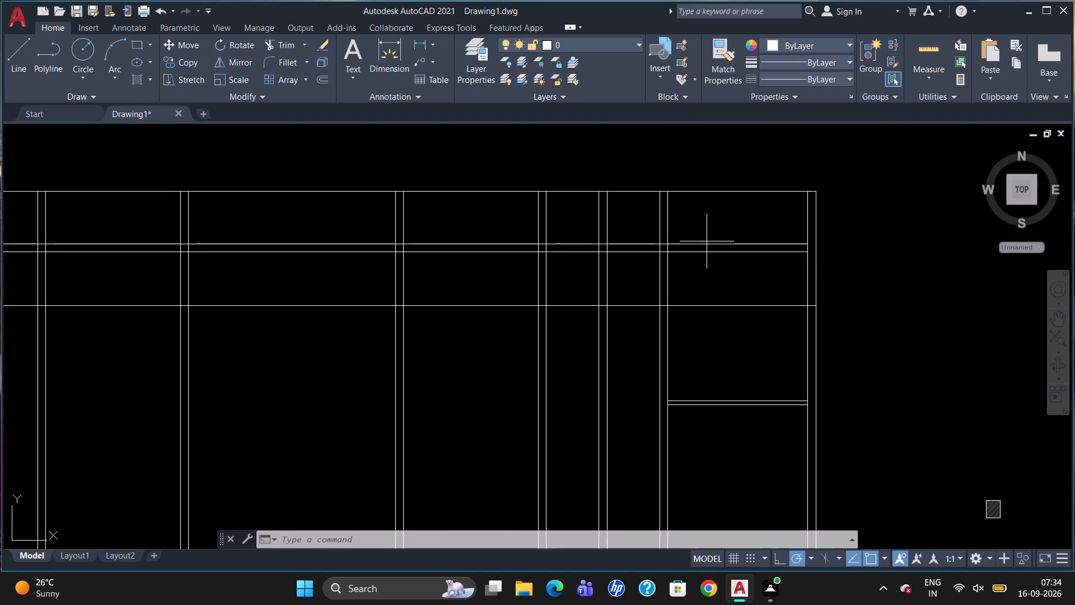
click(707, 241)
click(707, 244)
click(705, 244)
click(705, 250)
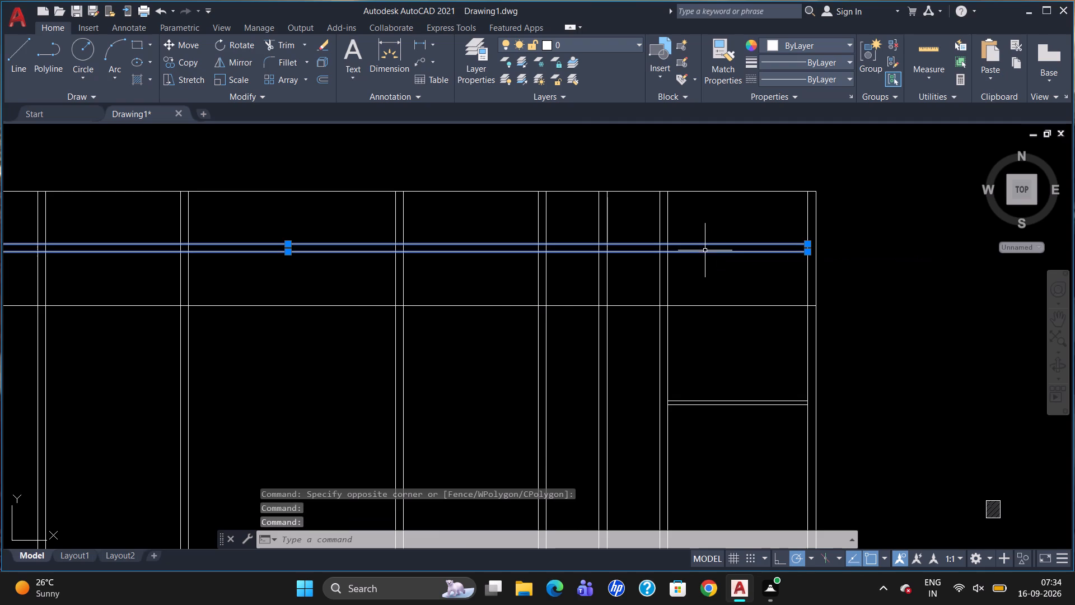
key(Delete)
Erase the long horizontal line of the old top outline between the plan and its upper extension.
scroll(783, 243, down, 2)
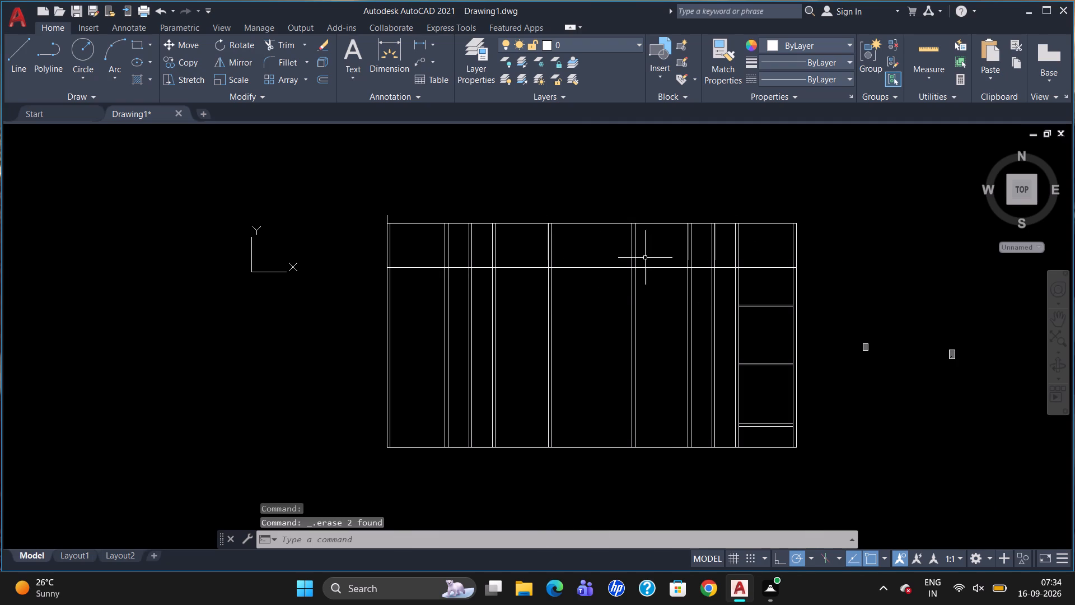
scroll(805, 309, up, 2)
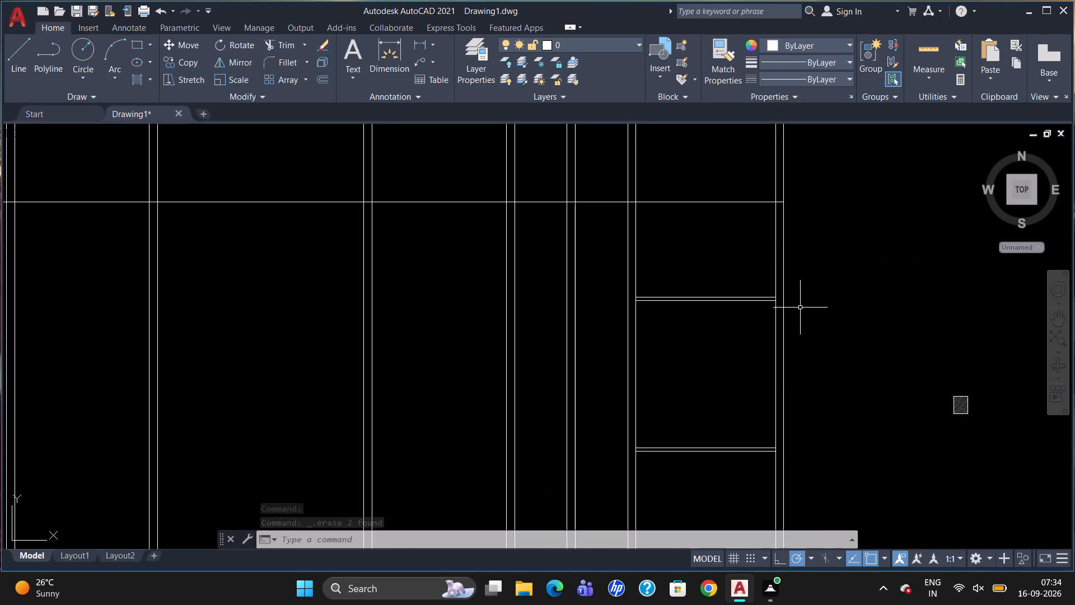
scroll(800, 308, down, 2)
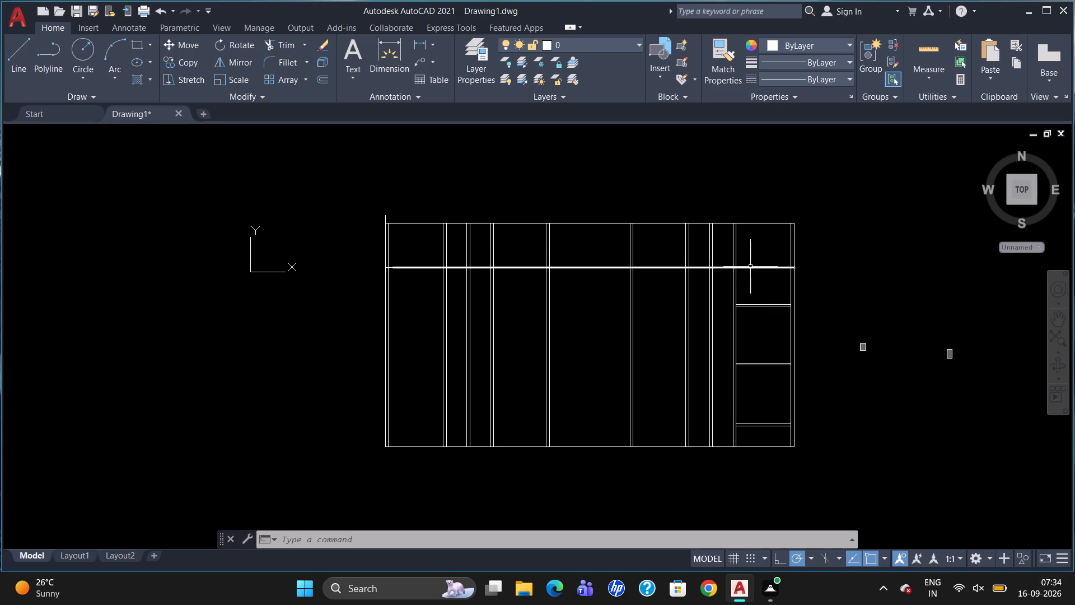
click(750, 267)
key(Delete)
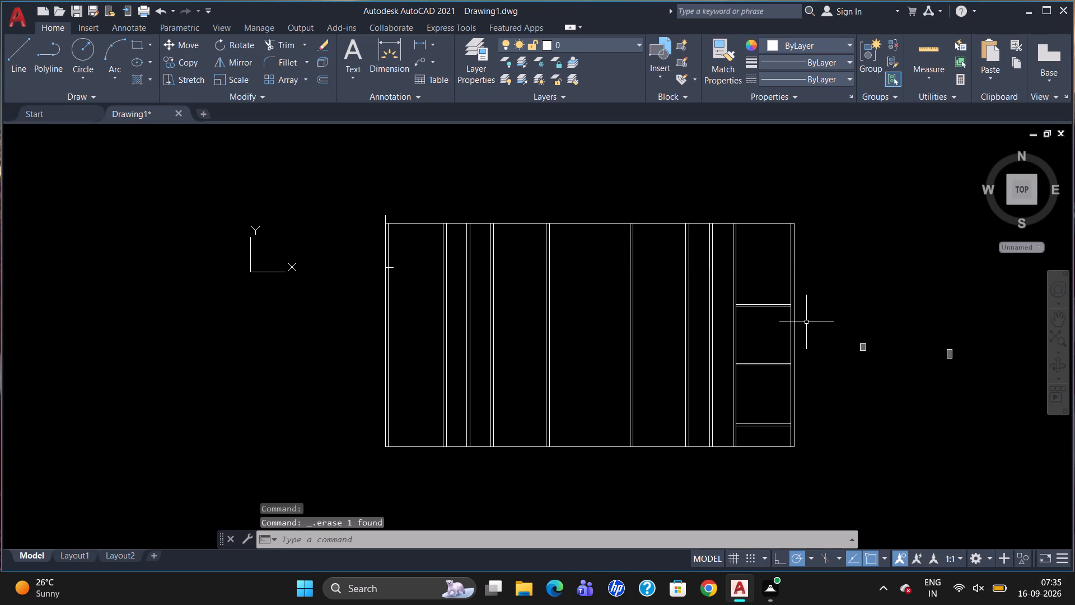
Offset the topmost partition line in the plan's rightmost bay 4250 upward.
scroll(805, 320, up, 2)
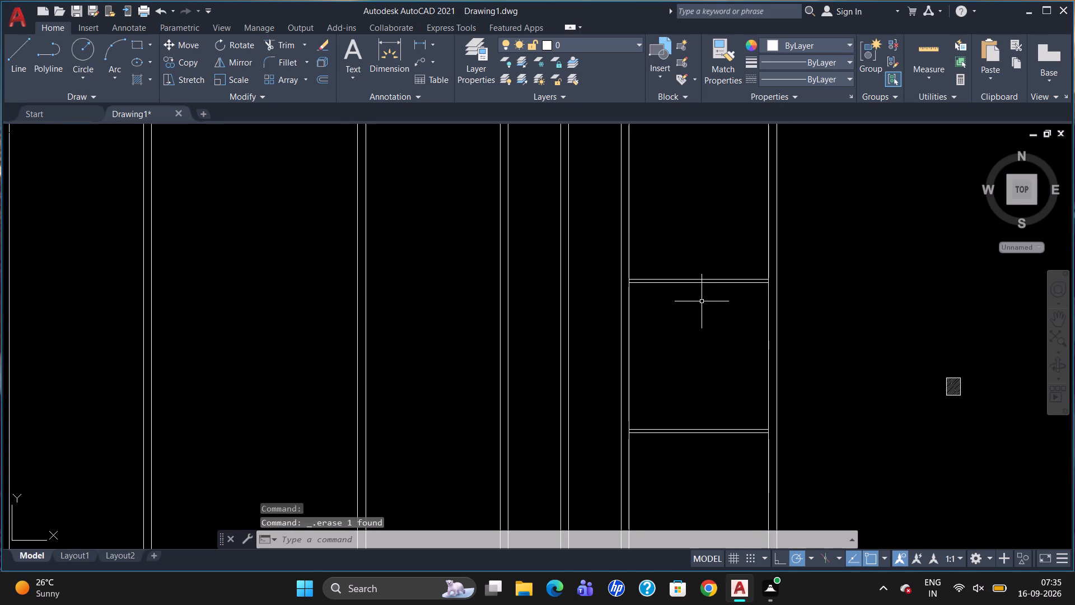
scroll(714, 321, down, 2)
scroll(713, 301, up, 1)
key(o)
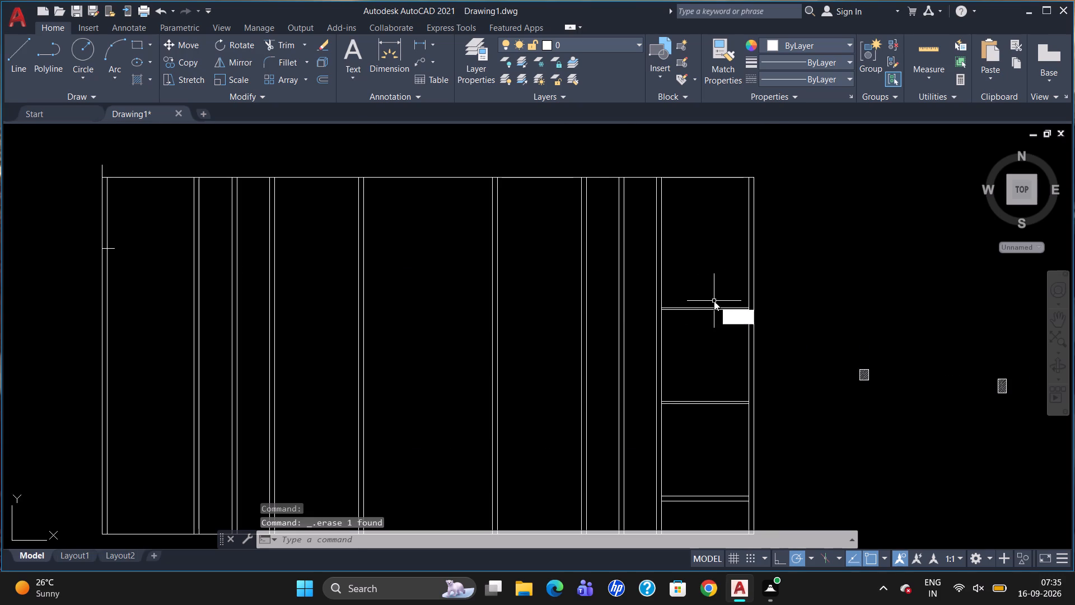
key(Return)
key(4)
text(250)
key(Return)
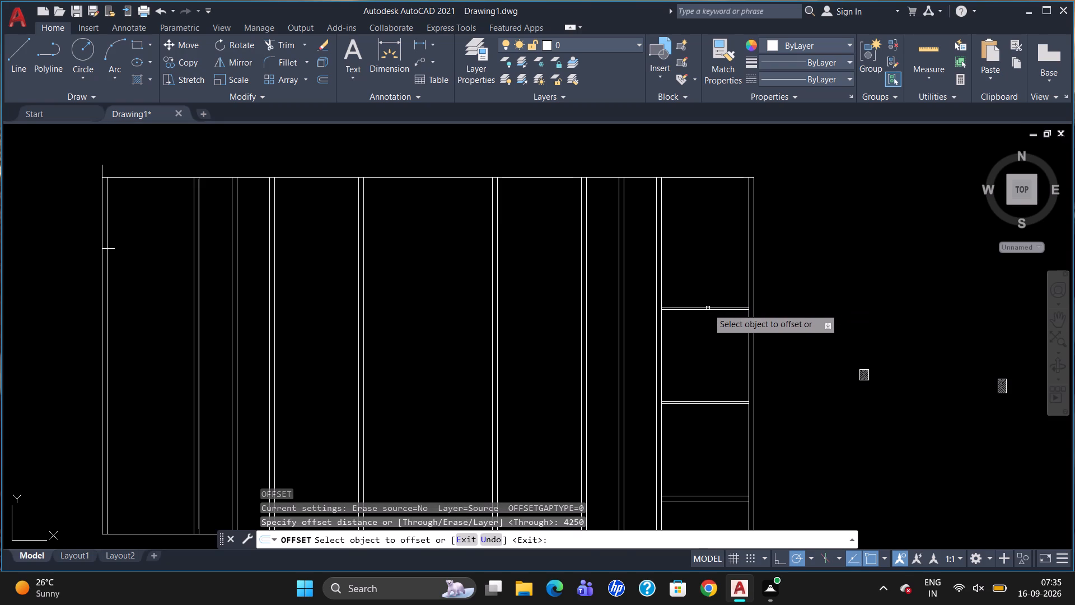
click(708, 309)
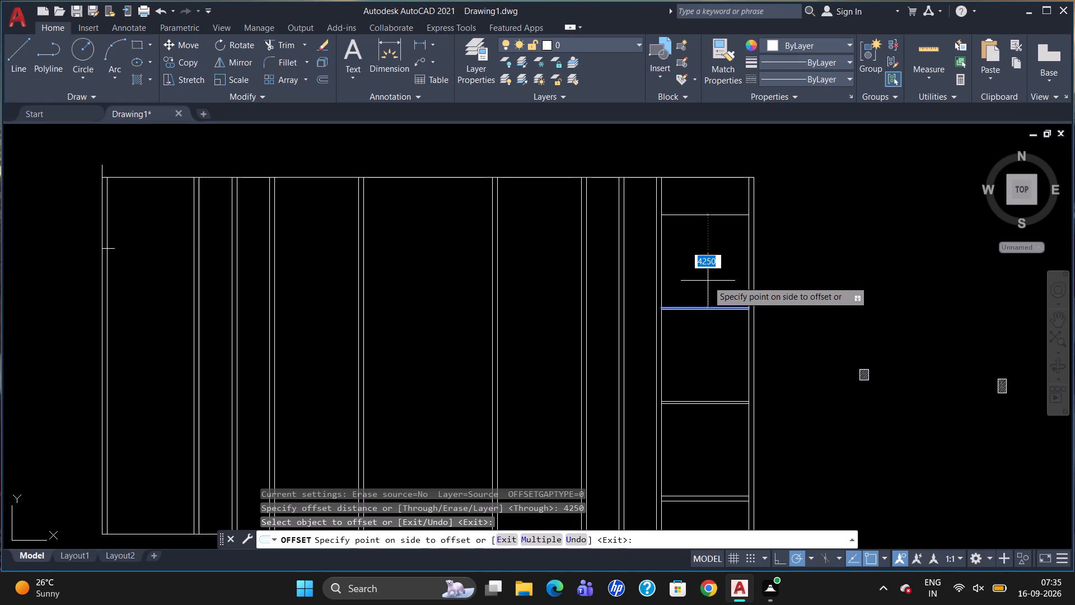
click(708, 281)
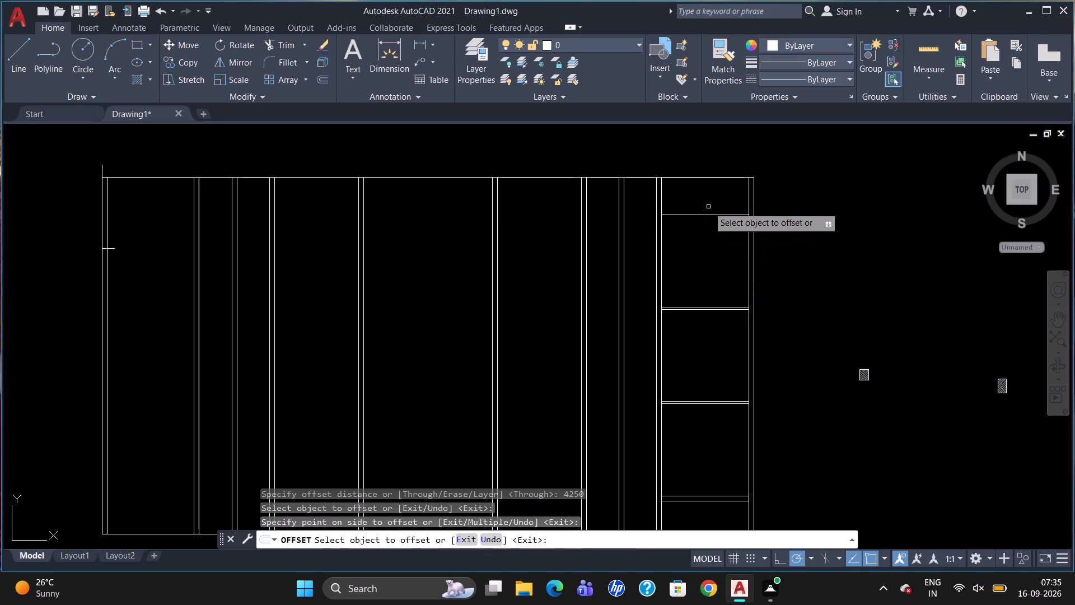
Offset the new horizontal line in the rightmost bay 230 upward to form the wall's second face.
click(711, 214)
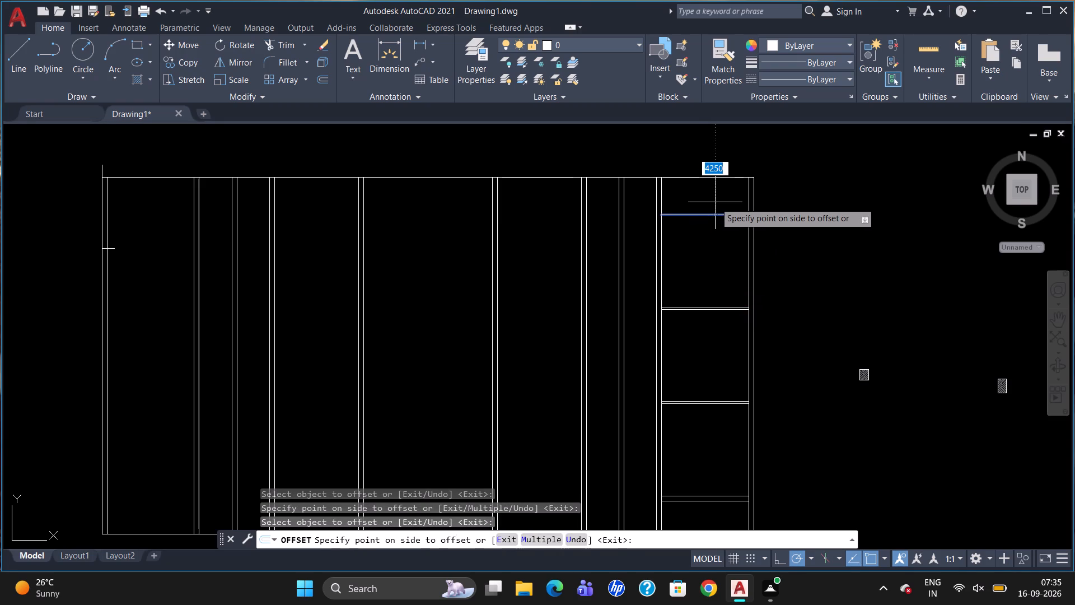
text(230)
key(Return)
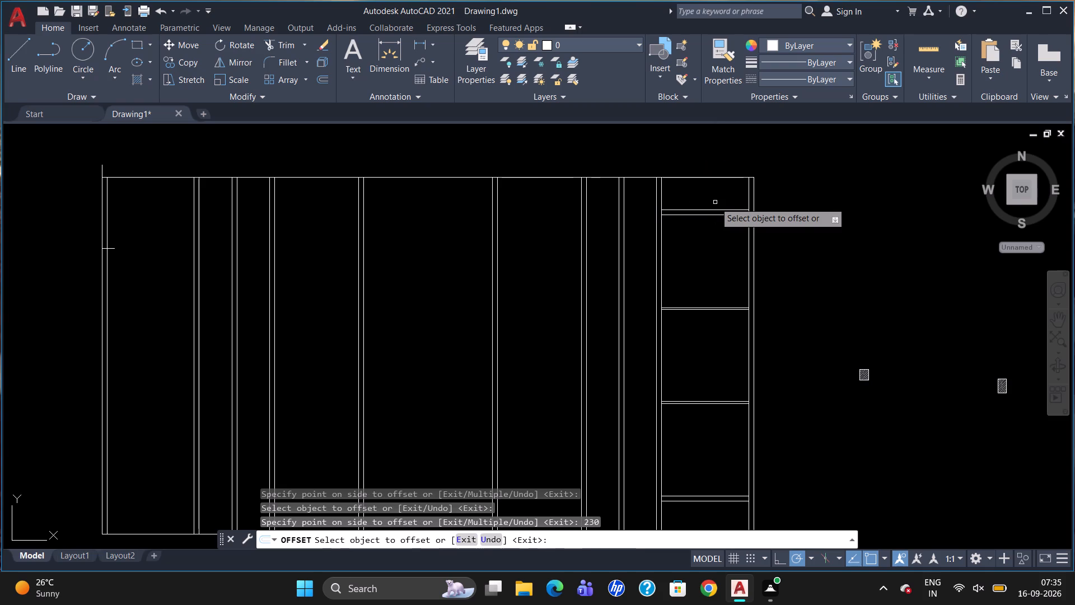
key(Escape)
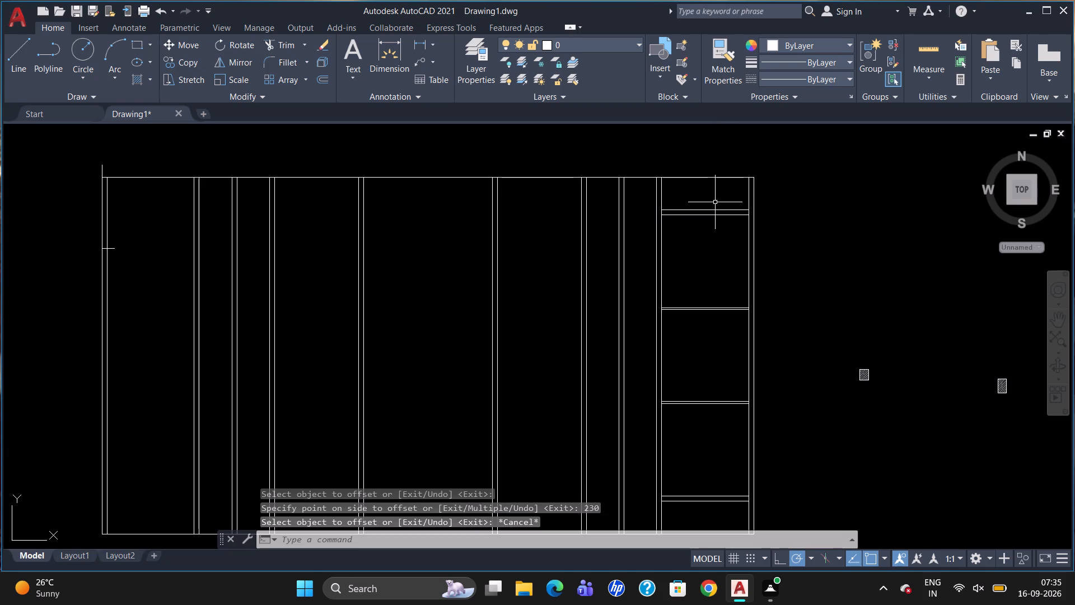
Measure the vertical gap between the top outline and the new 230 wall with a temporary linear dimension, and erase the dimension.
scroll(716, 208, down, 2)
scroll(736, 269, up, 2)
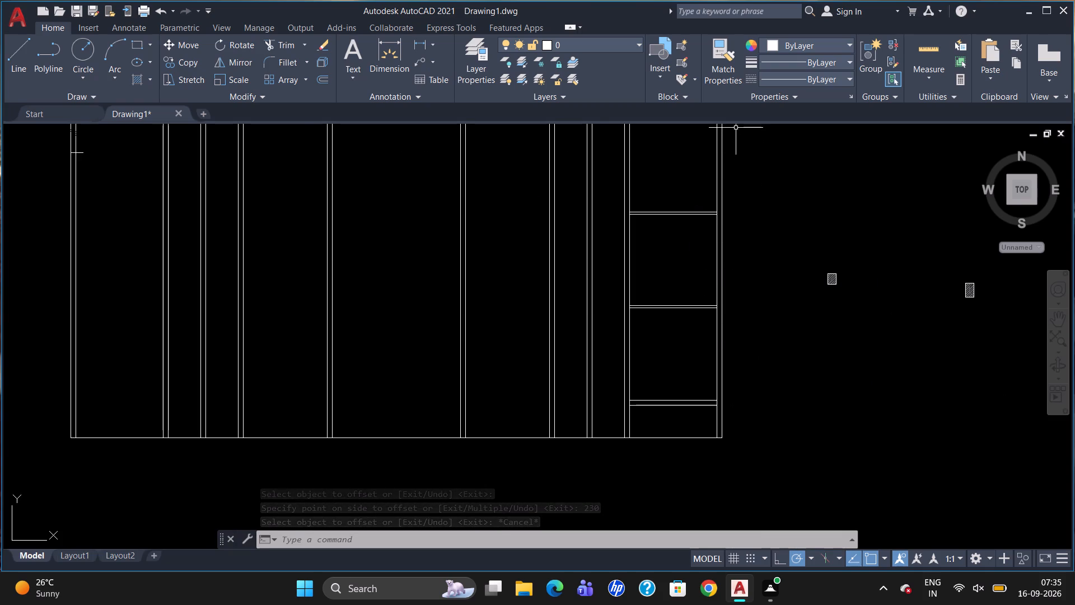
scroll(736, 132, up, 2)
scroll(727, 369, down, 2)
scroll(727, 230, up, 2)
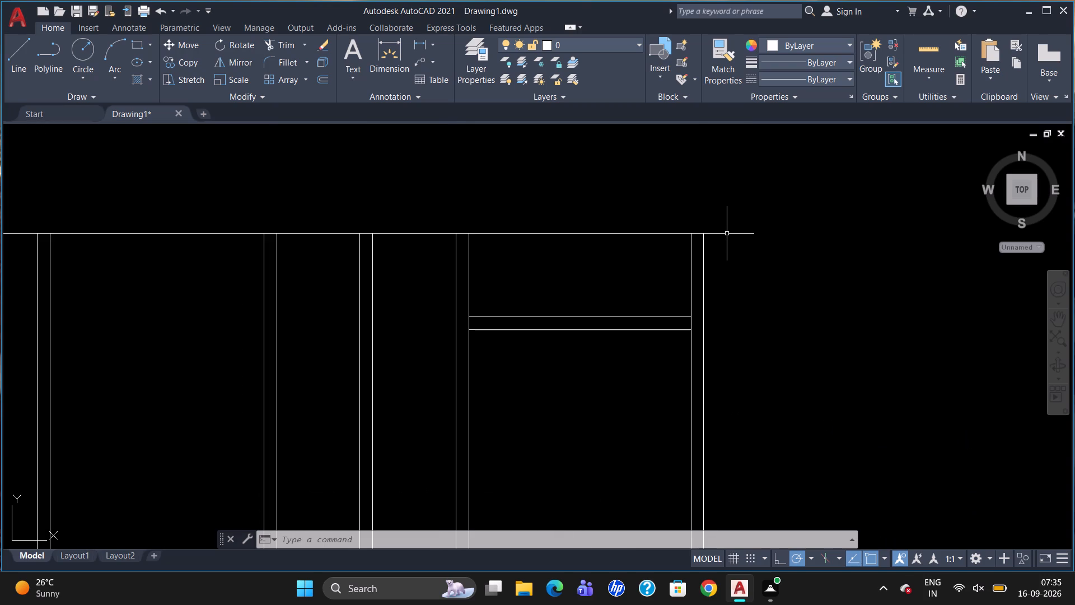
text(DL)
key(i)
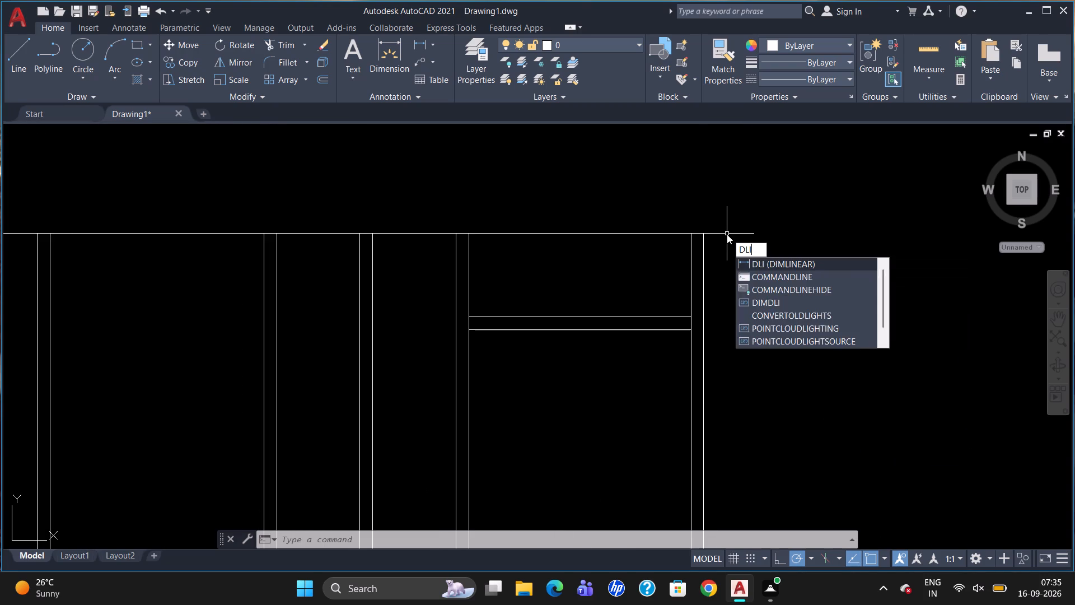
key(Return)
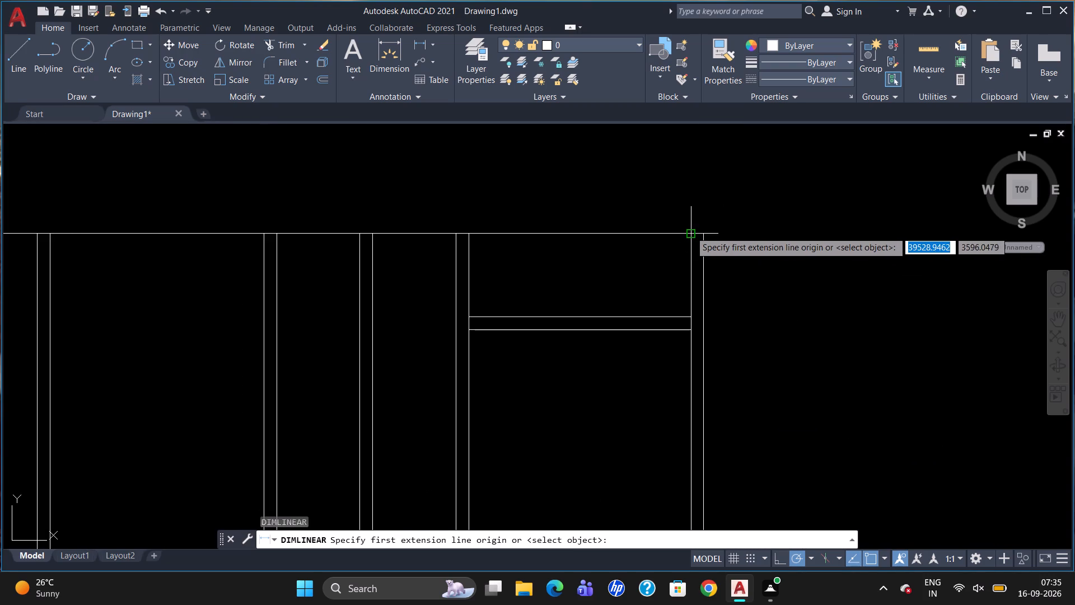
click(691, 231)
click(690, 317)
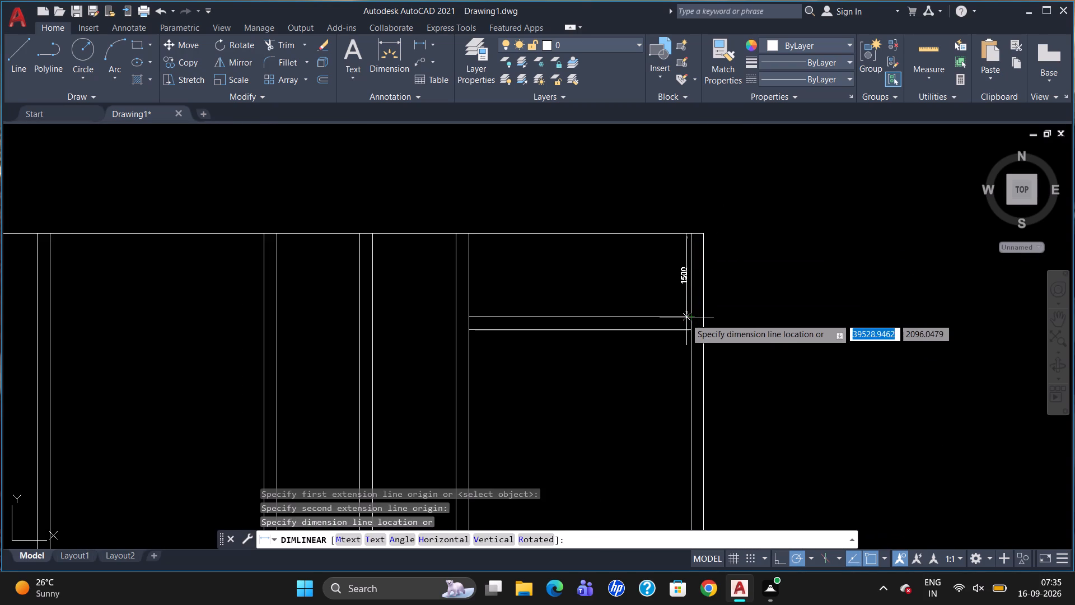
click(678, 317)
click(676, 272)
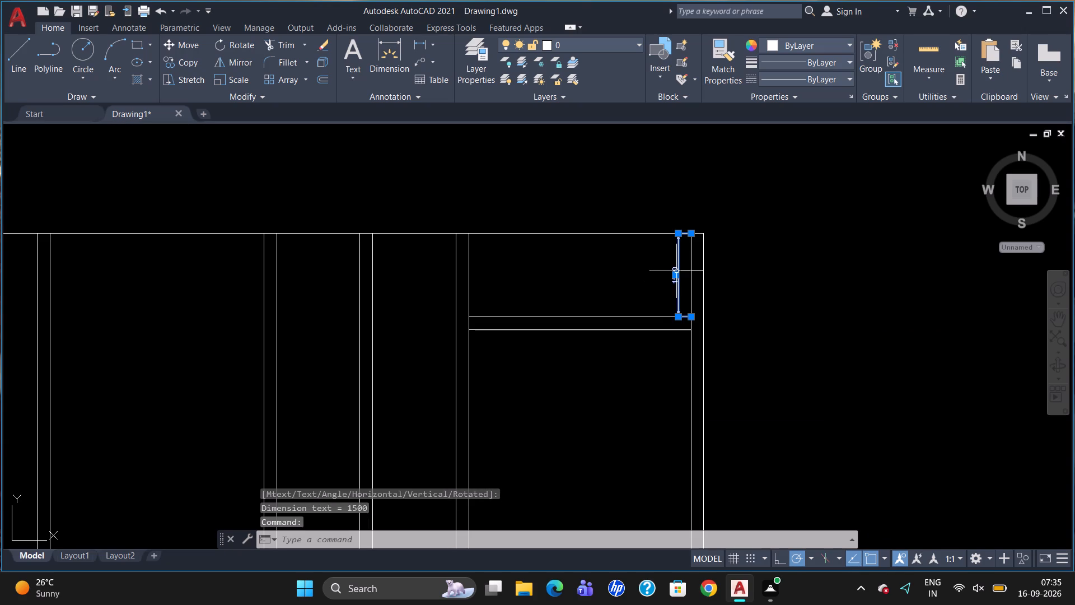
key(Delete)
scroll(726, 256, down, 3)
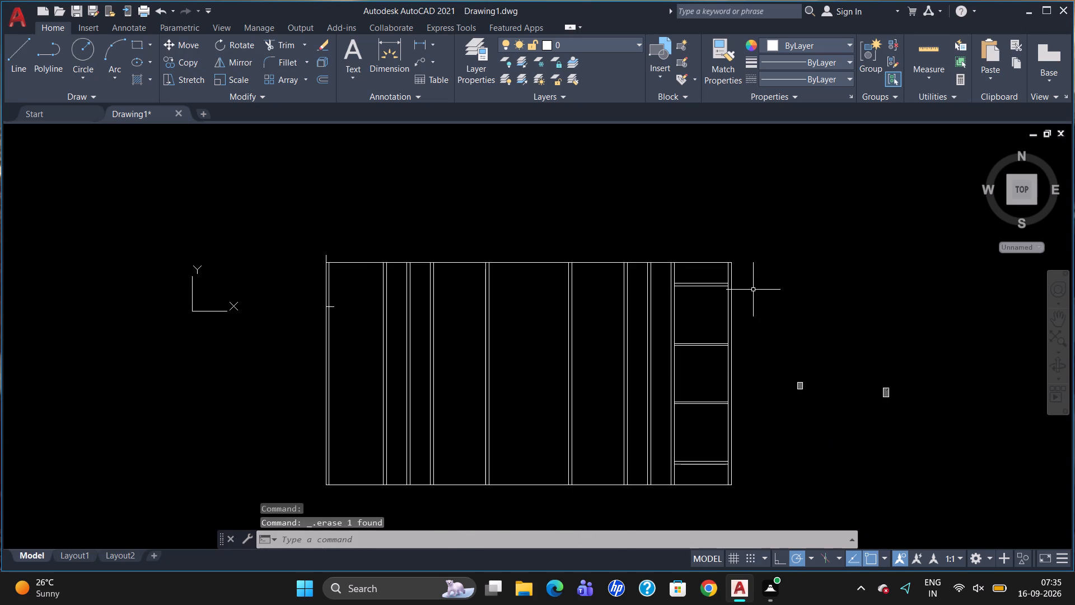
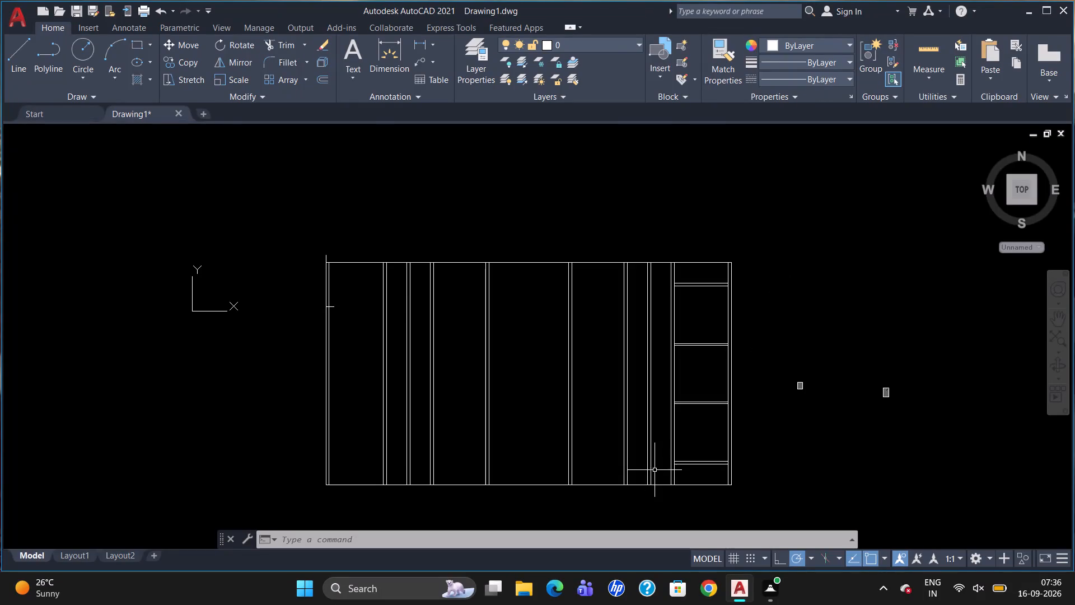
Offset the bottom outline segment of the rightmost bay 100 upward, and erase the stray copy below the outline.
scroll(655, 470, up, 1)
scroll(674, 361, down, 1)
scroll(750, 479, up, 1)
scroll(702, 445, up, 1)
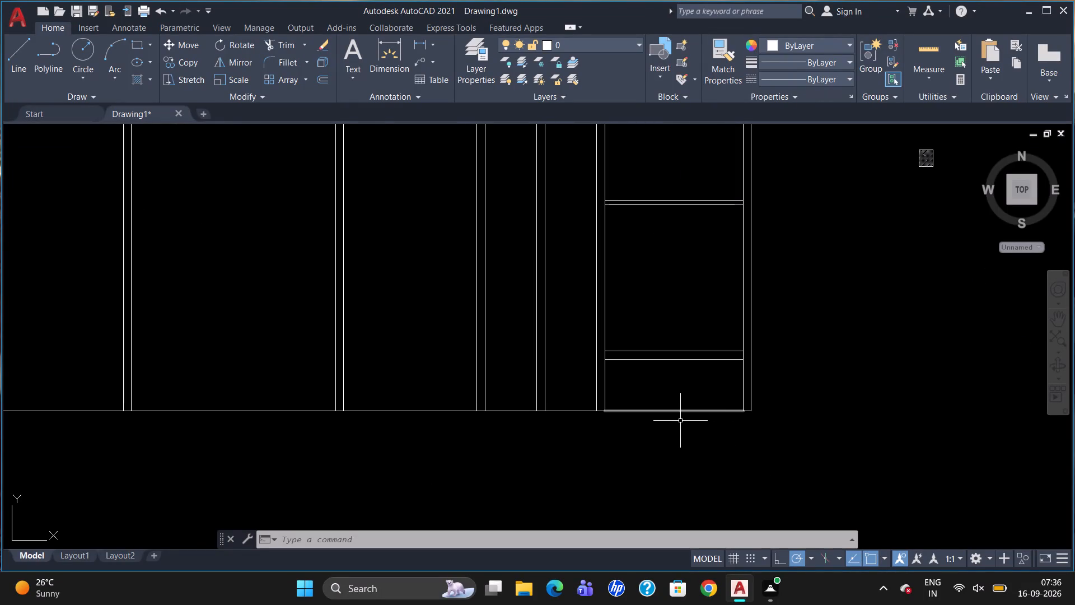
key(o)
key(Return)
text(100)
key(Return)
click(681, 410)
click(688, 404)
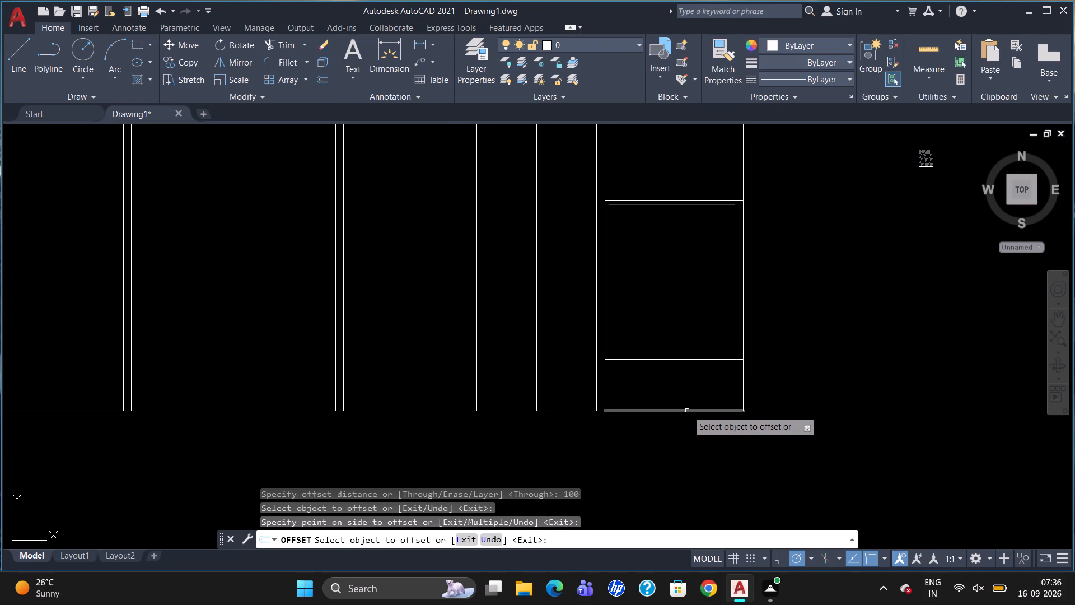
click(687, 411)
click(694, 398)
key(Escape)
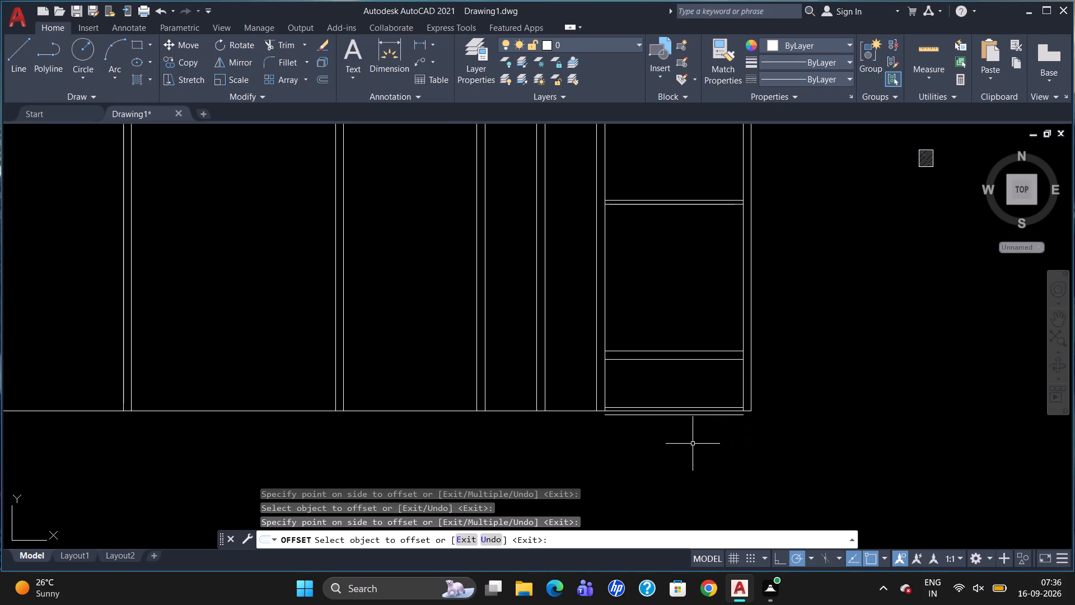
click(694, 417)
key(Delete)
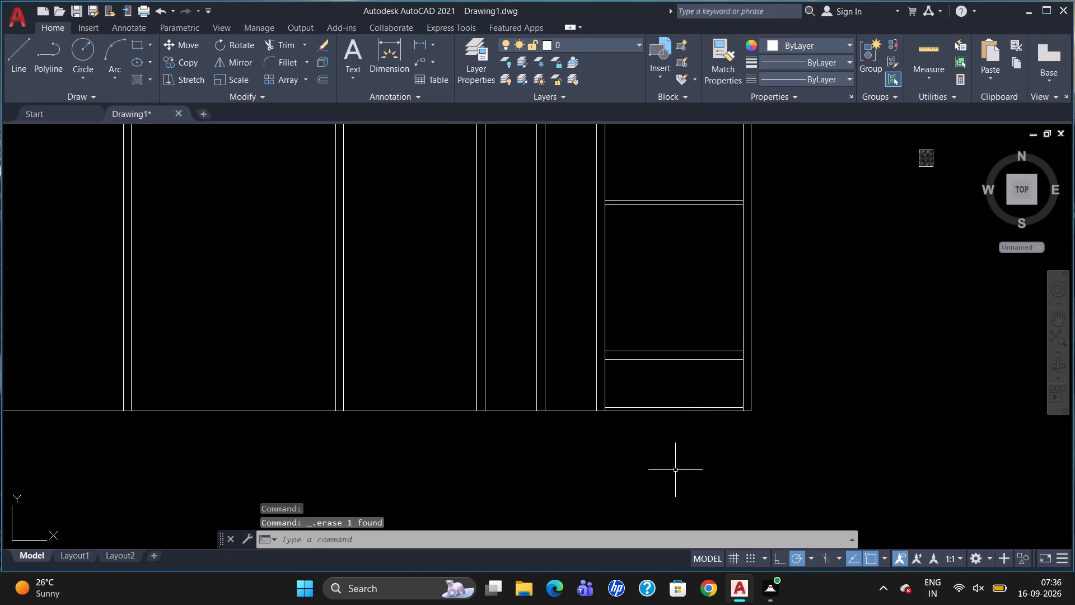
Break the top outline line at the inner face of the rightmost bay's left wall.
scroll(679, 487, down, 2)
scroll(708, 217, up, 2)
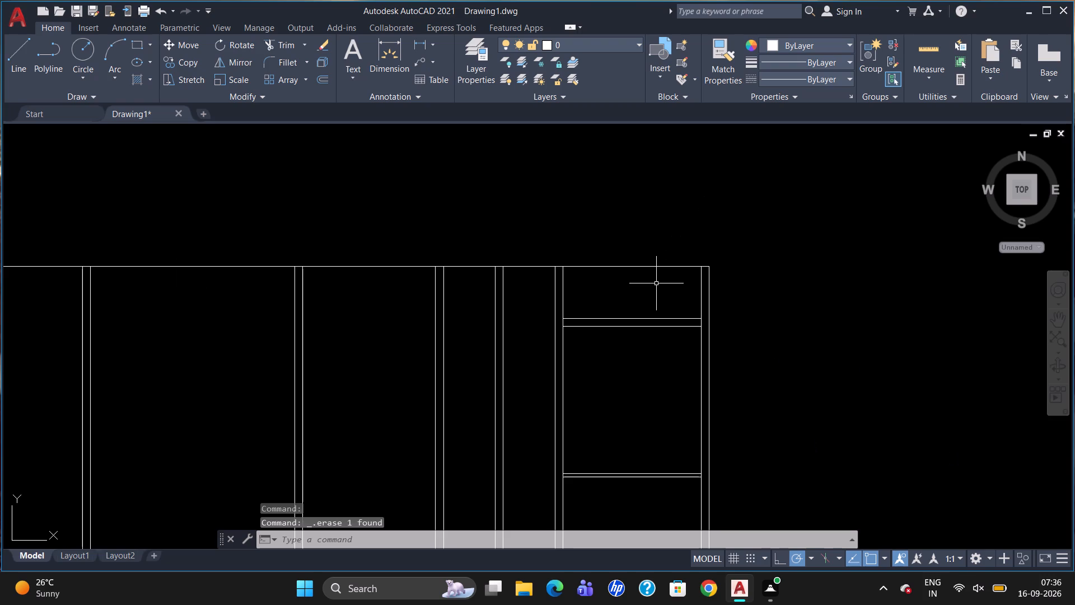
text(BR)
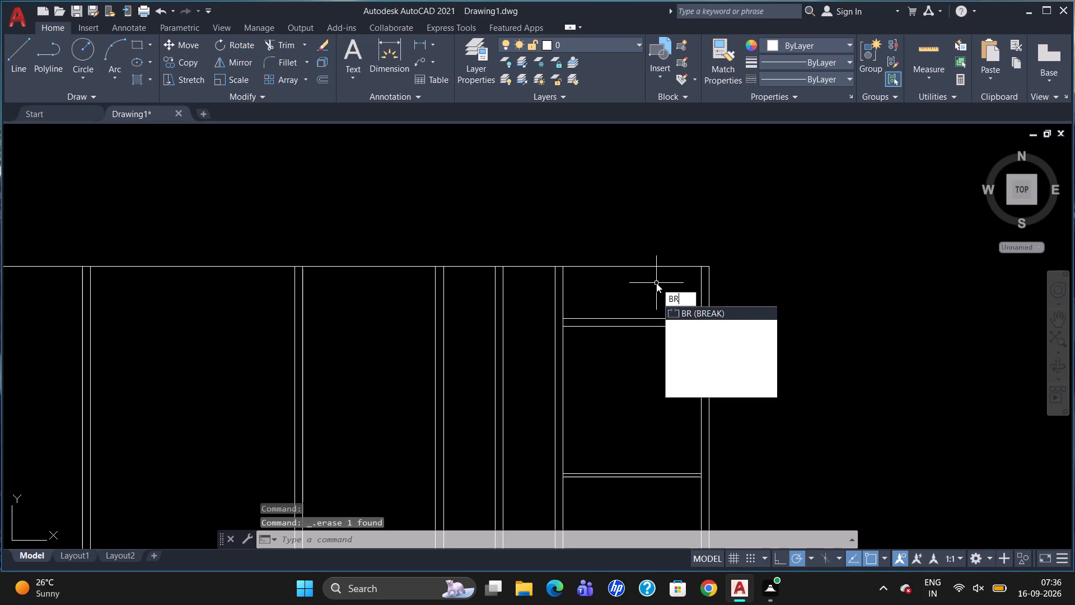
click(679, 326)
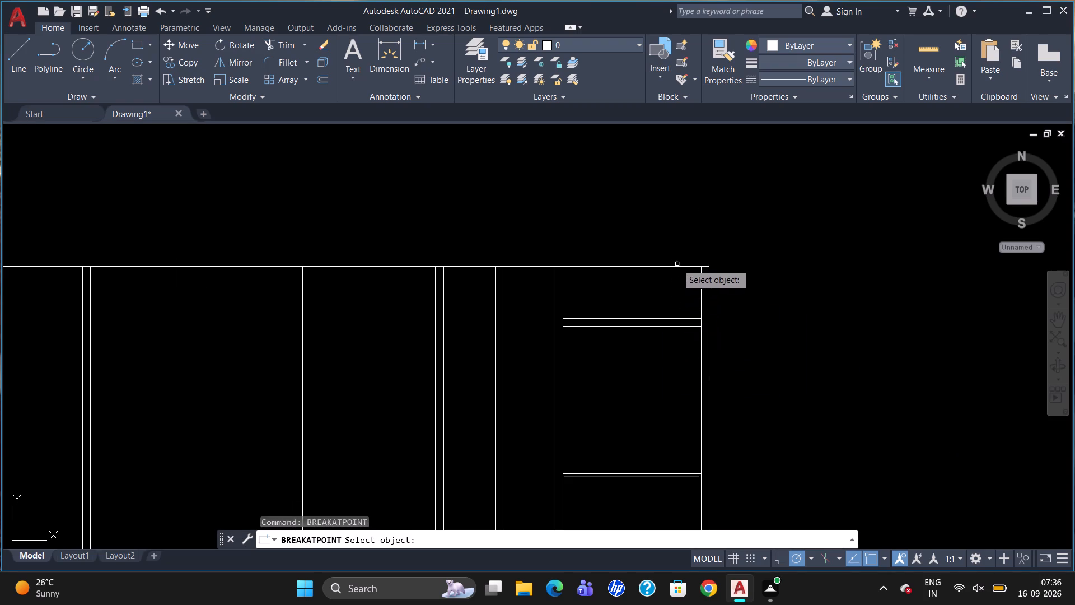
click(679, 267)
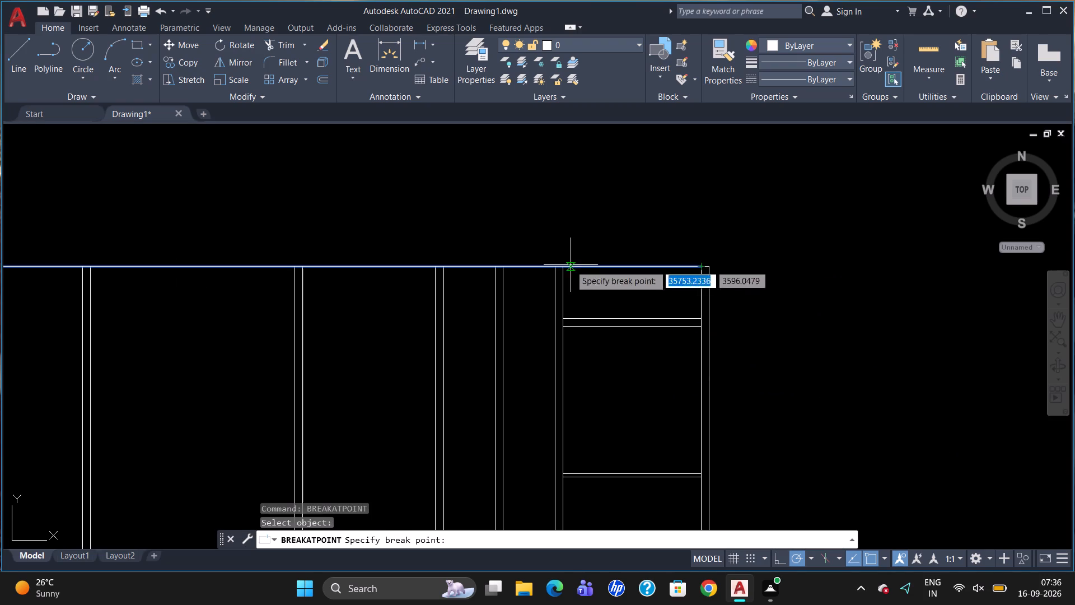
click(563, 266)
Offset the top outline segment over the rightmost bay 100 downward into the bay.
key(o)
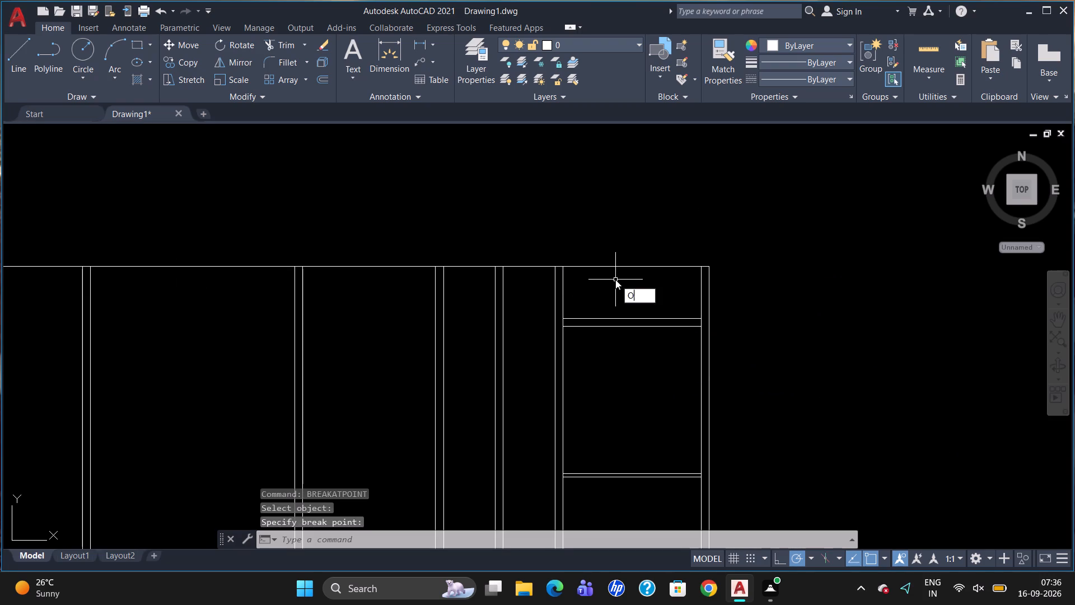
key(Return)
text(100)
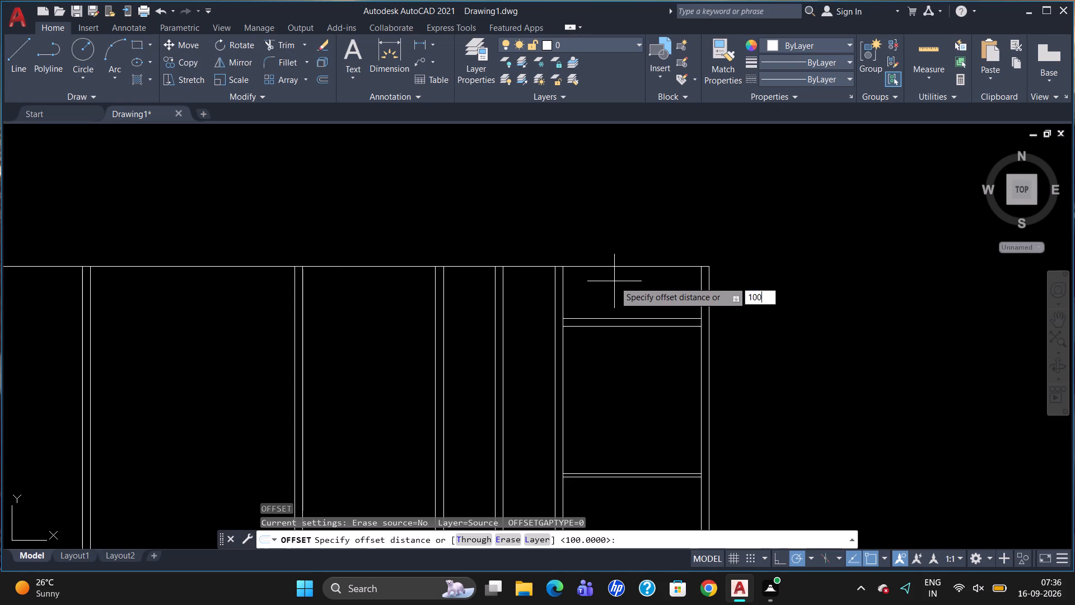
key(Return)
click(623, 267)
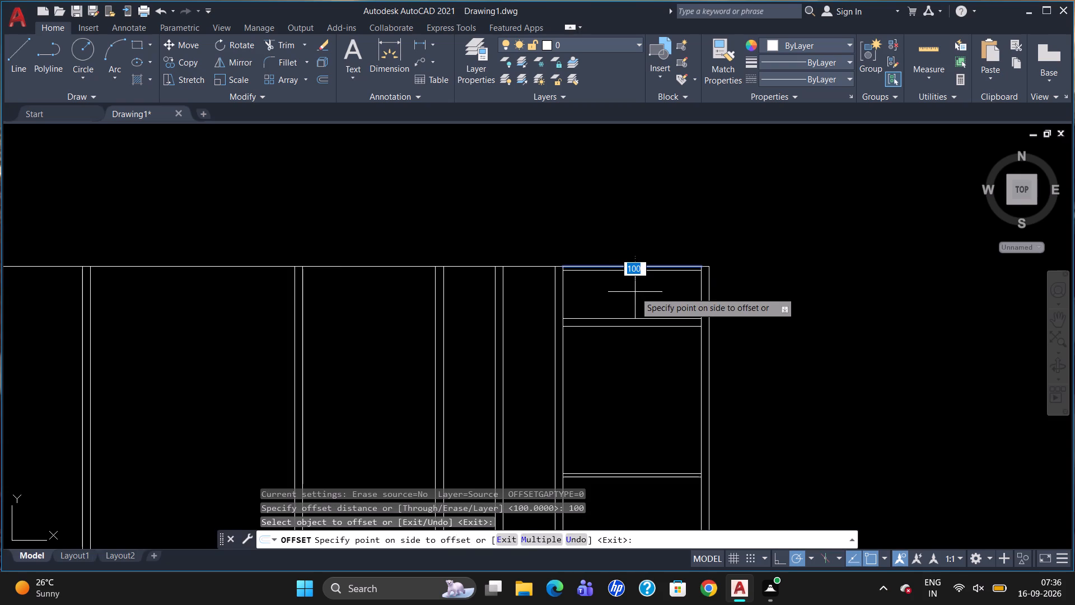
click(635, 294)
key(Escape)
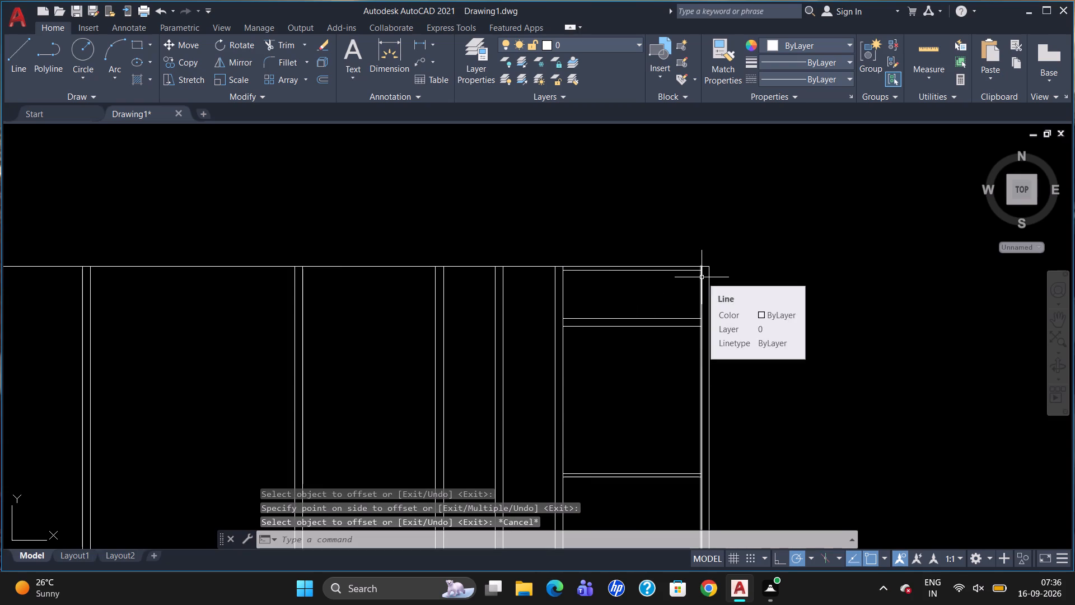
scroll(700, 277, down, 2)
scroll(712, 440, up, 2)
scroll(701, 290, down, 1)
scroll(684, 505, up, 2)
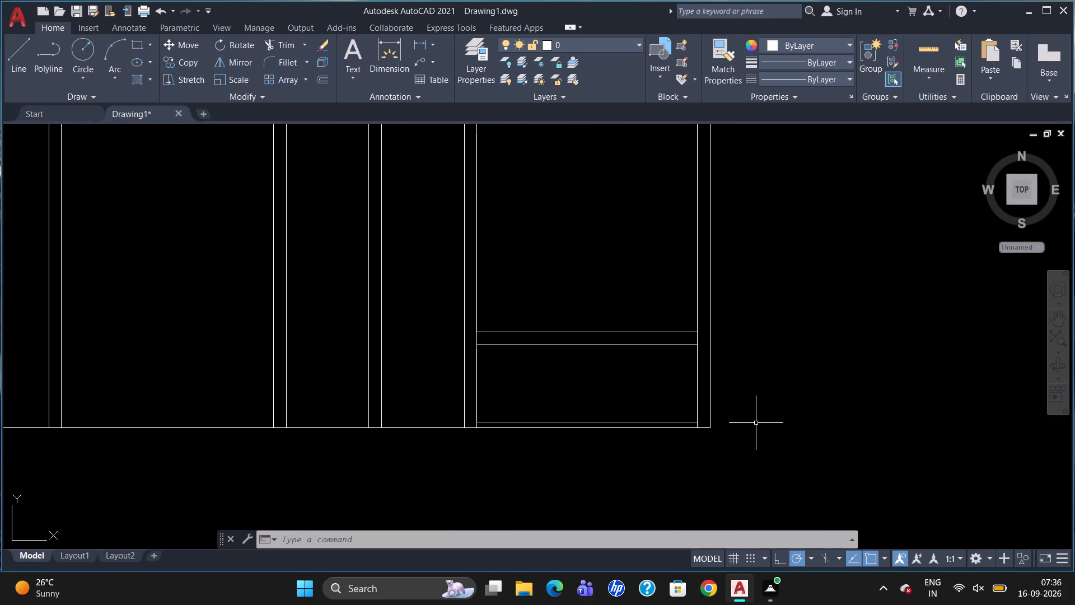
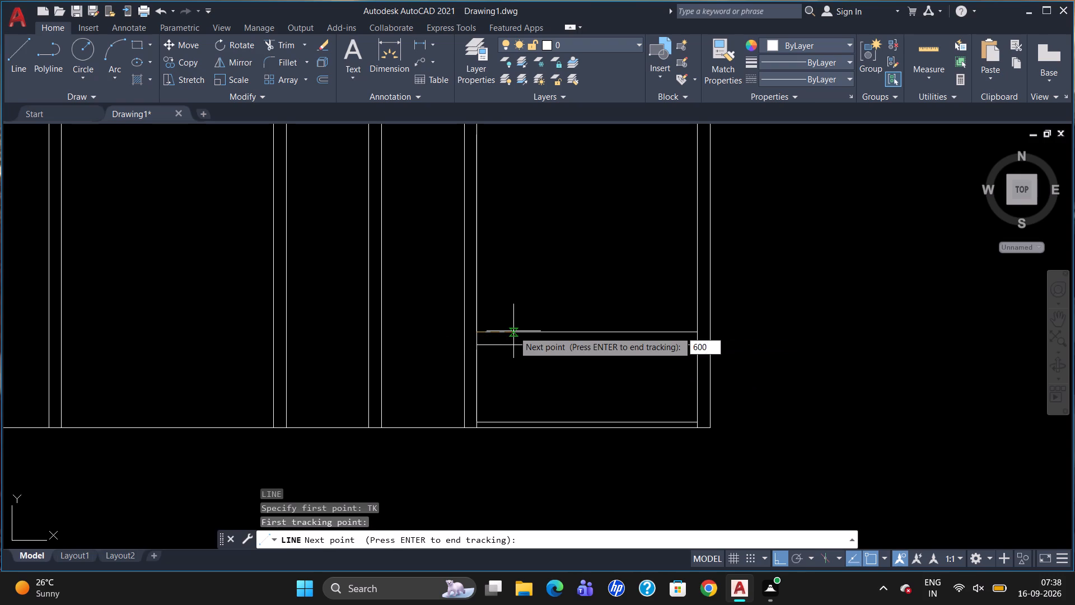
Draw a jamb line across the 230 cross wall in the rightmost bay, 600 from the bay's left wall.
key(Return)
scroll(515, 359, up, 1)
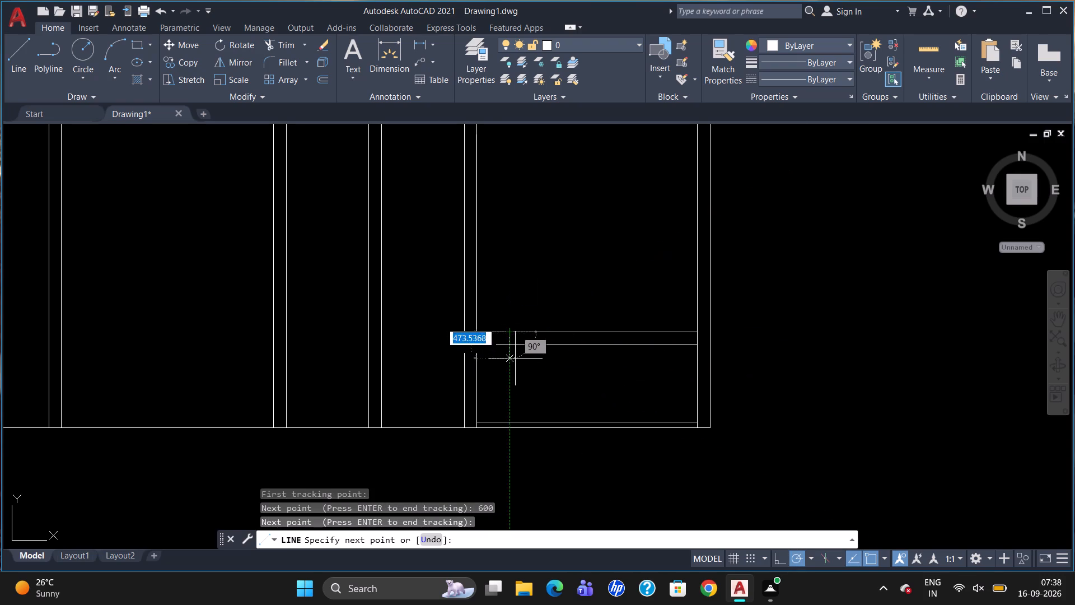
scroll(515, 359, up, 2)
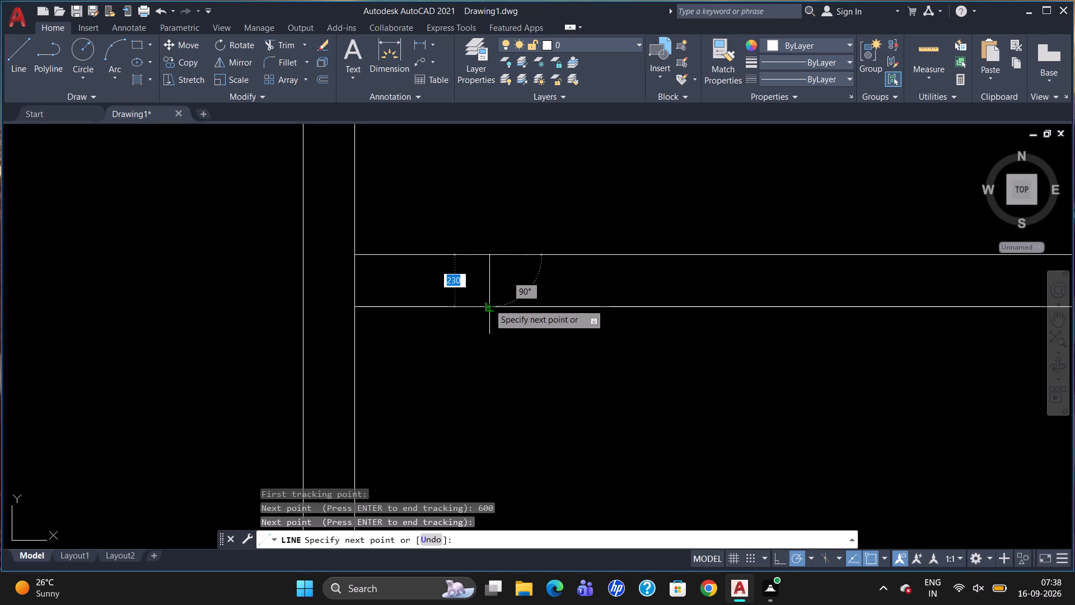
click(489, 304)
key(Escape)
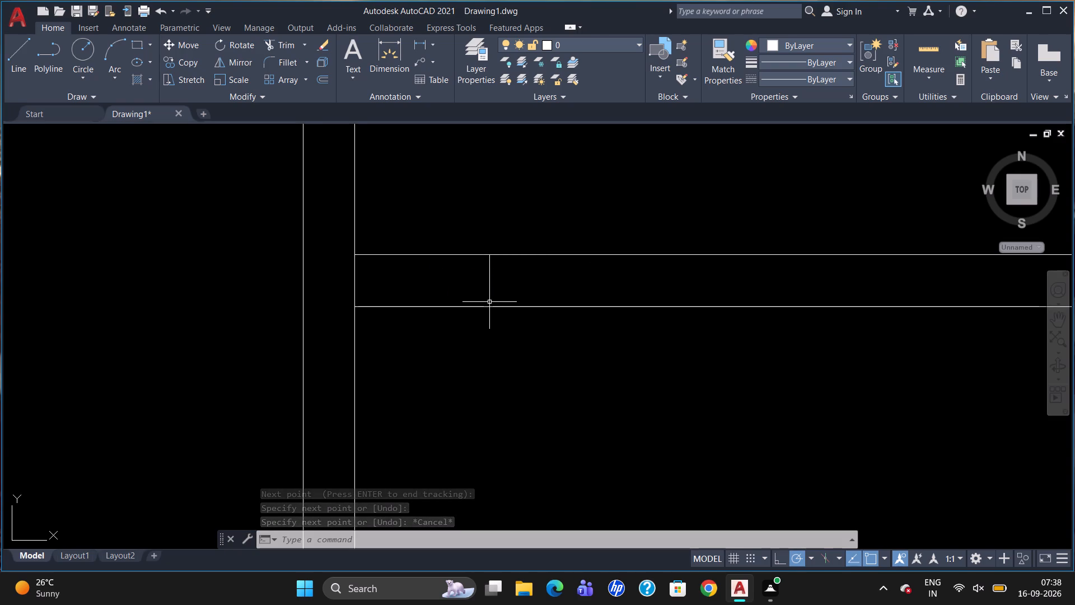
Offset the jamb line 900 to the right for the other side of the door opening.
key(o)
key(Return)
text(900)
key(Return)
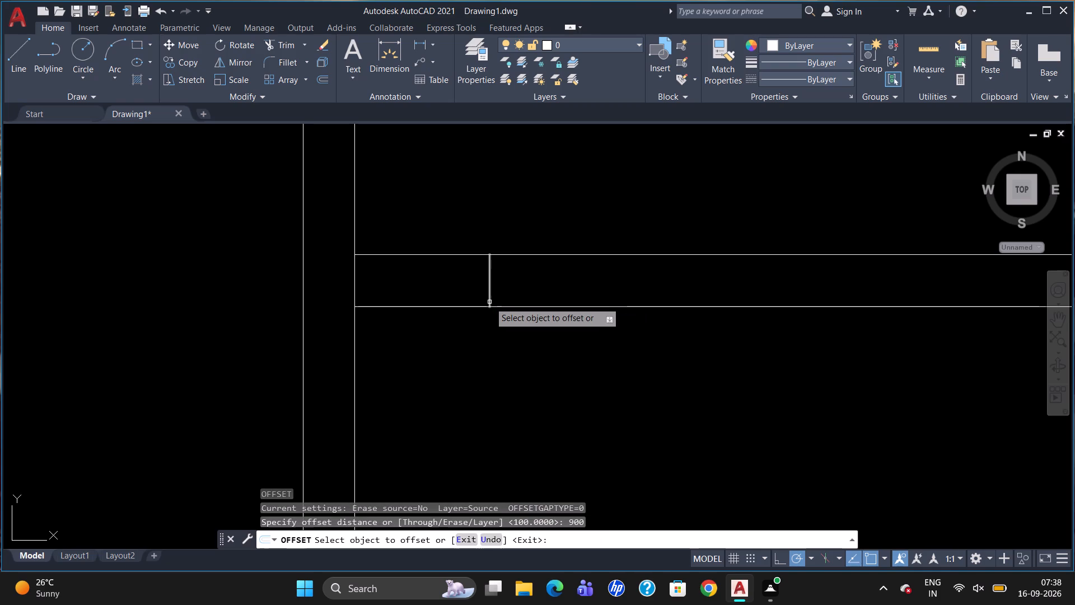
click(490, 302)
click(525, 305)
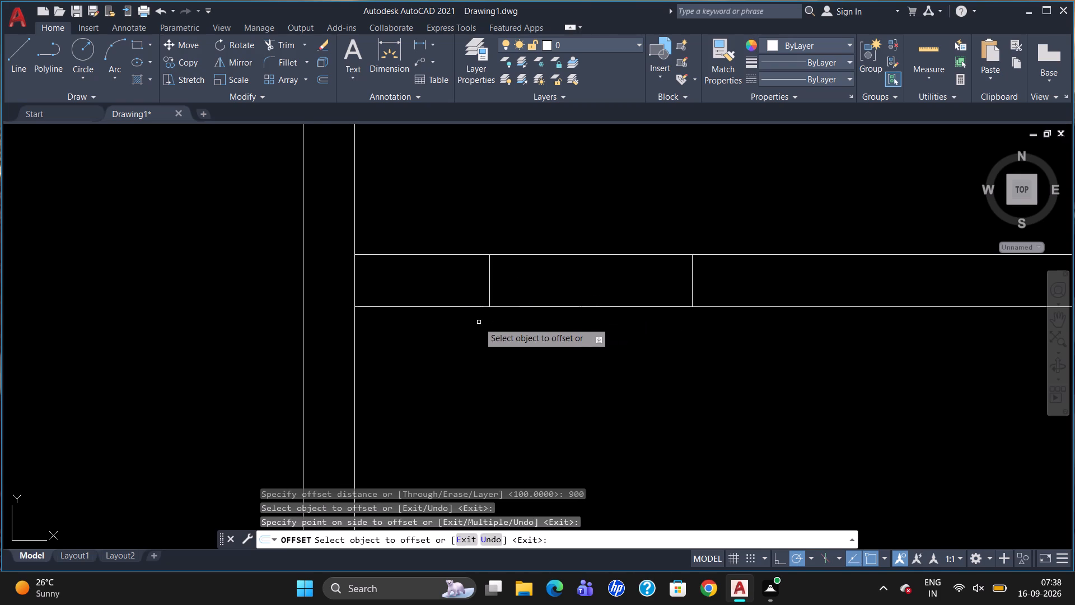
Offset the second door jamb 350 to the right, and offset that new line 1800 further right to form the window jambs.
scroll(478, 327, down, 2)
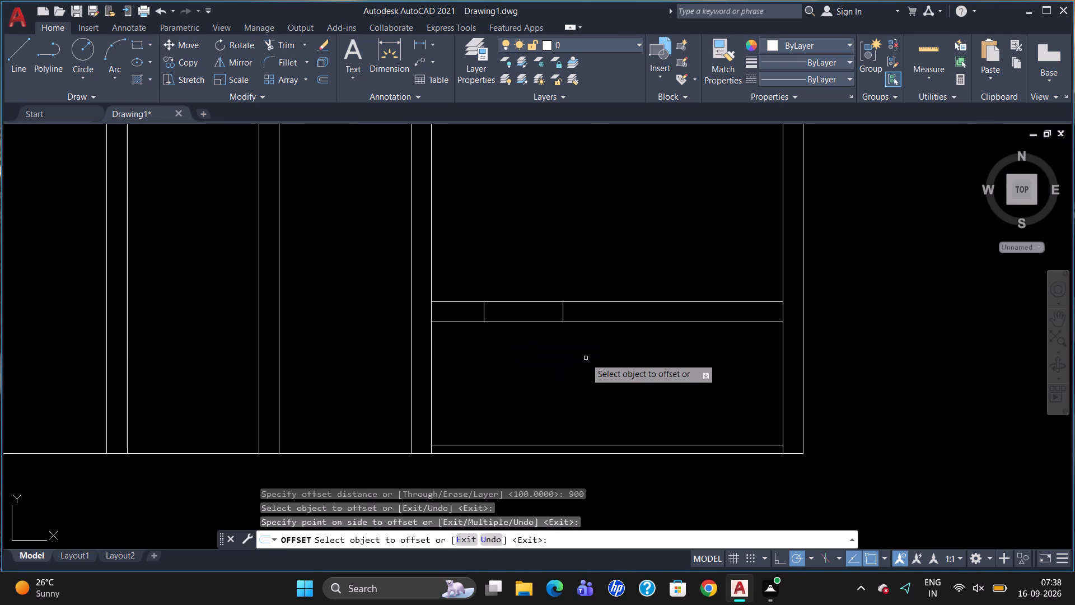
click(564, 315)
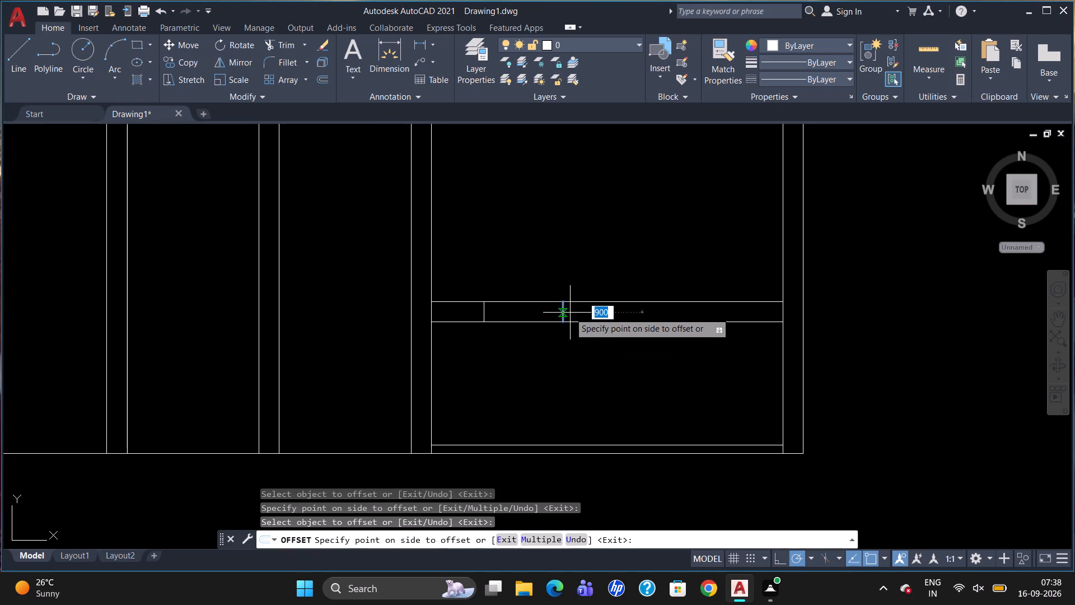
text(350)
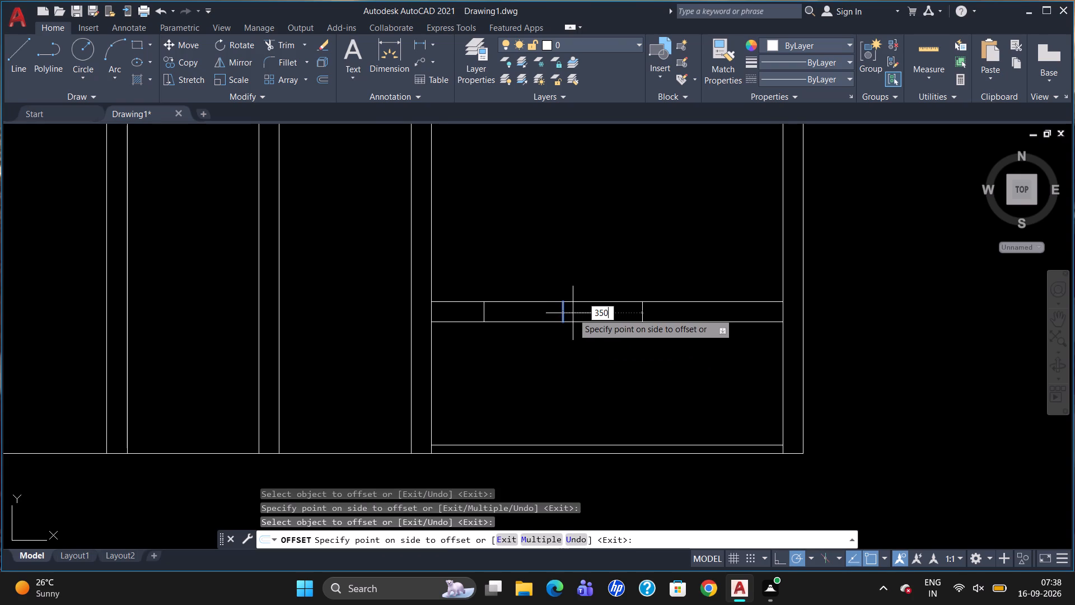
key(Return)
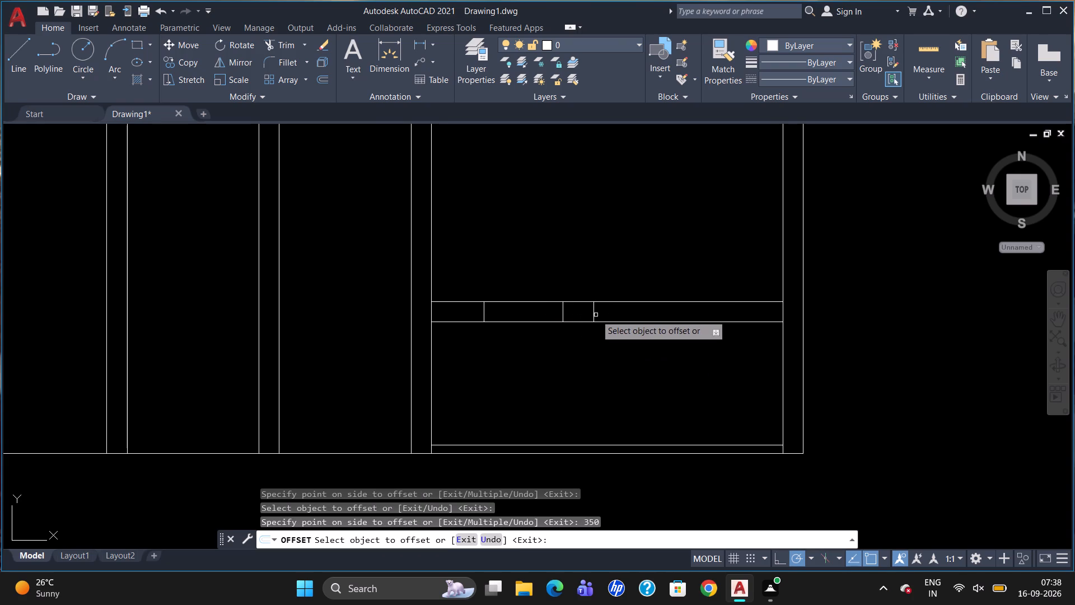
click(595, 315)
text(1800)
key(Return)
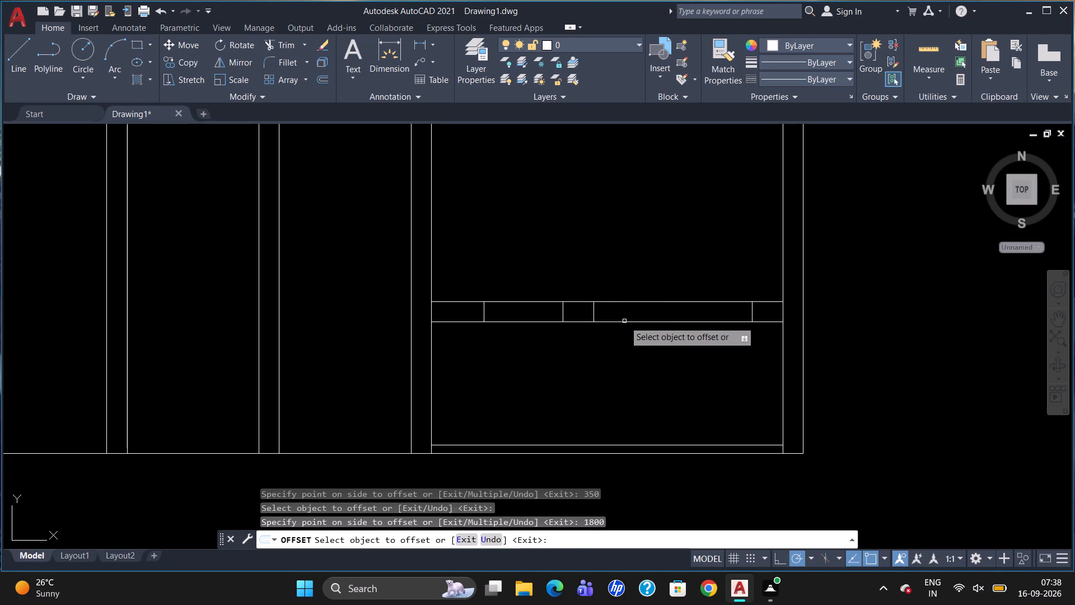
key(Escape)
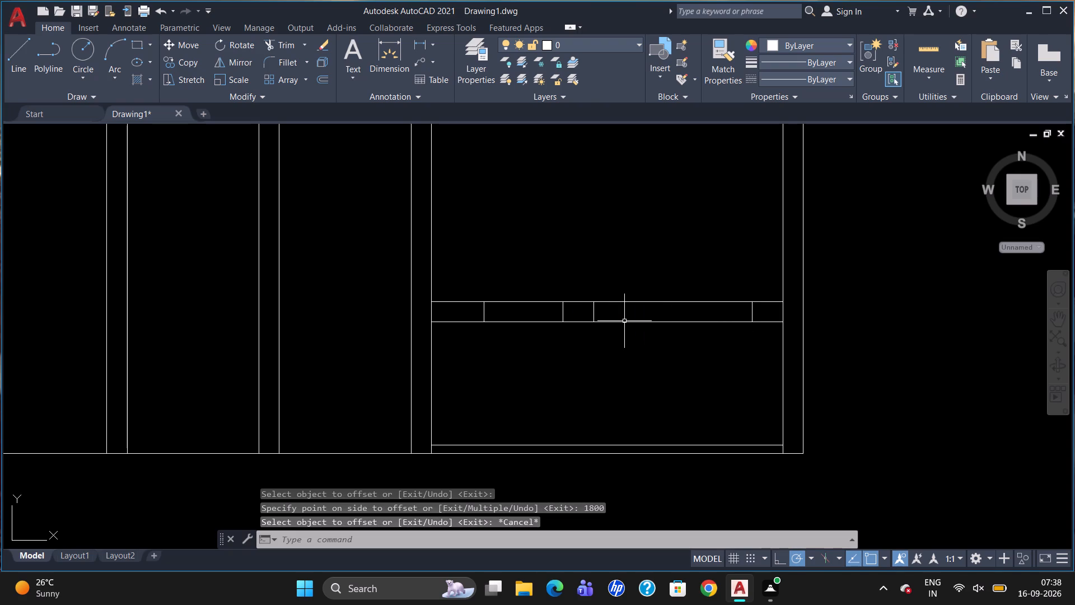
Trim the upper wall line between the two door jambs.
text(TR)
key(Return)
key(Return)
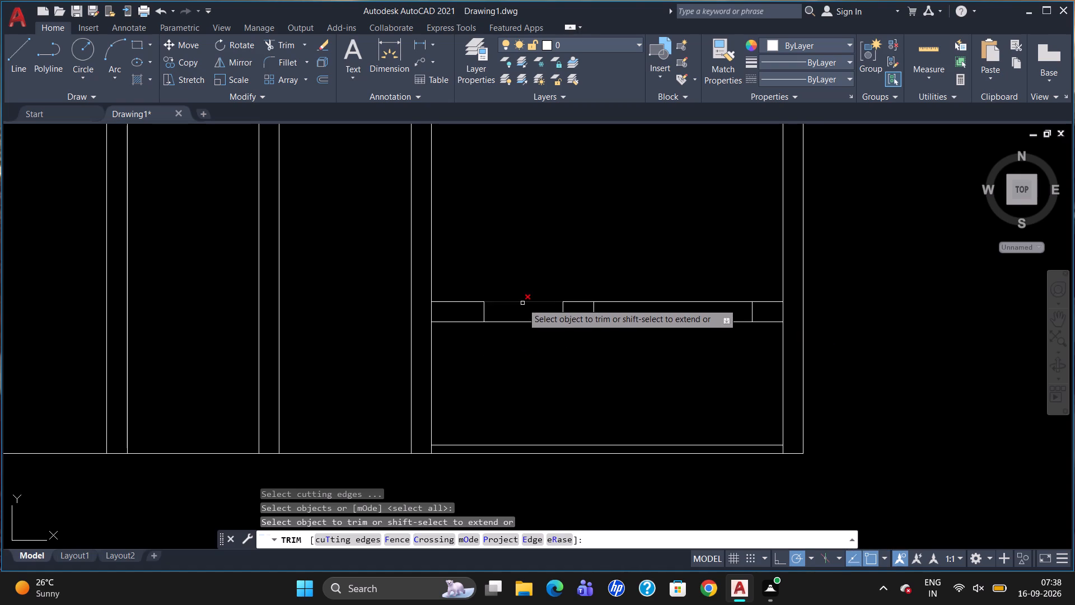
click(522, 303)
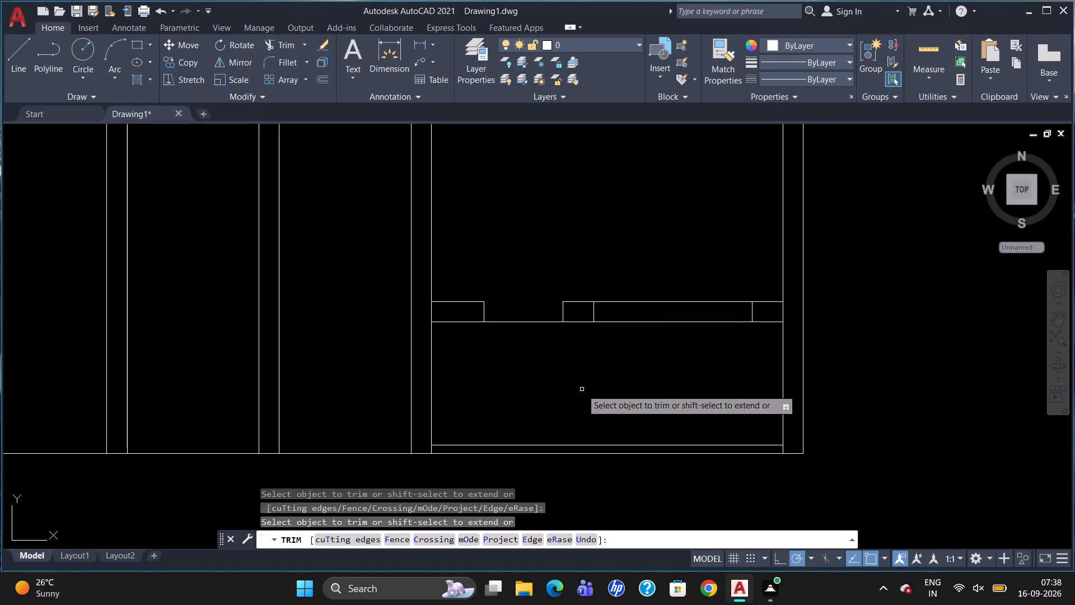
key(Escape)
Draw a horizontal centre line between the midpoints of the two window jambs.
key(l)
key(Return)
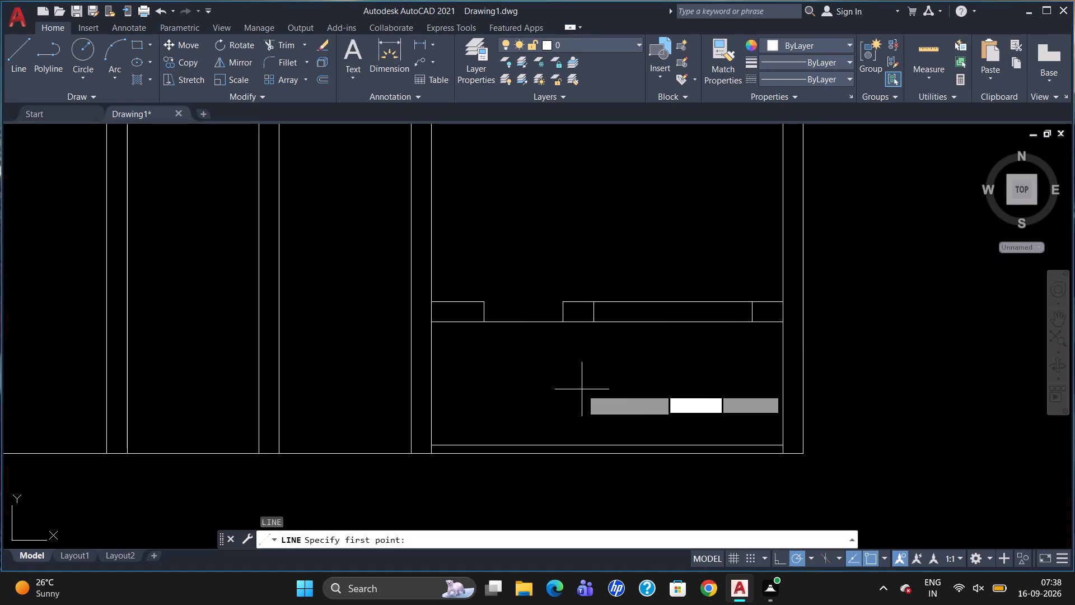
click(592, 313)
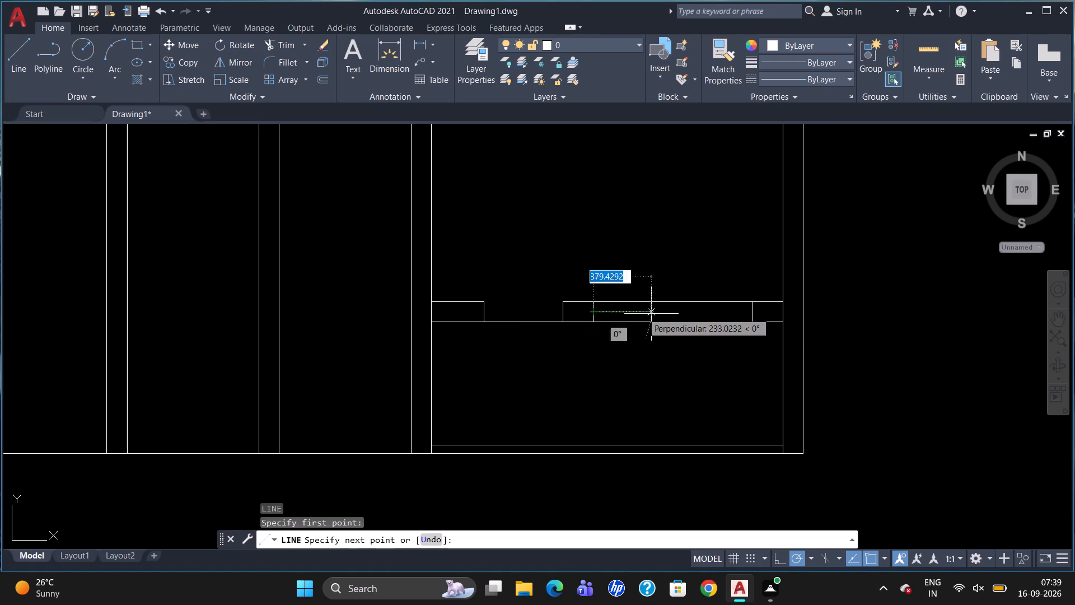
click(751, 309)
key(Escape)
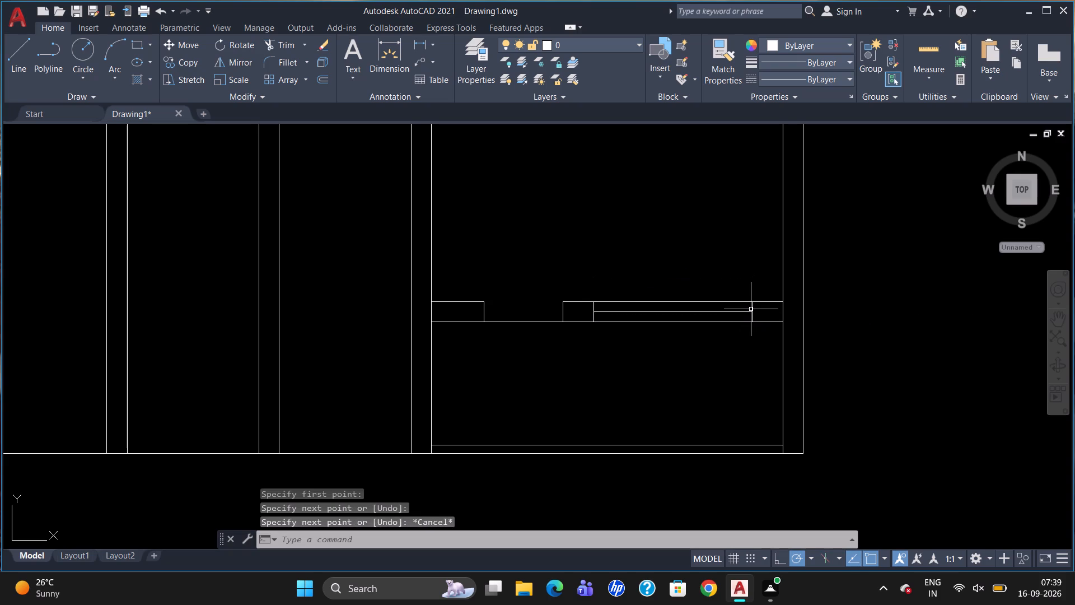
Offset the window's centre line 40 to both sides, below and above.
key(o)
key(Return)
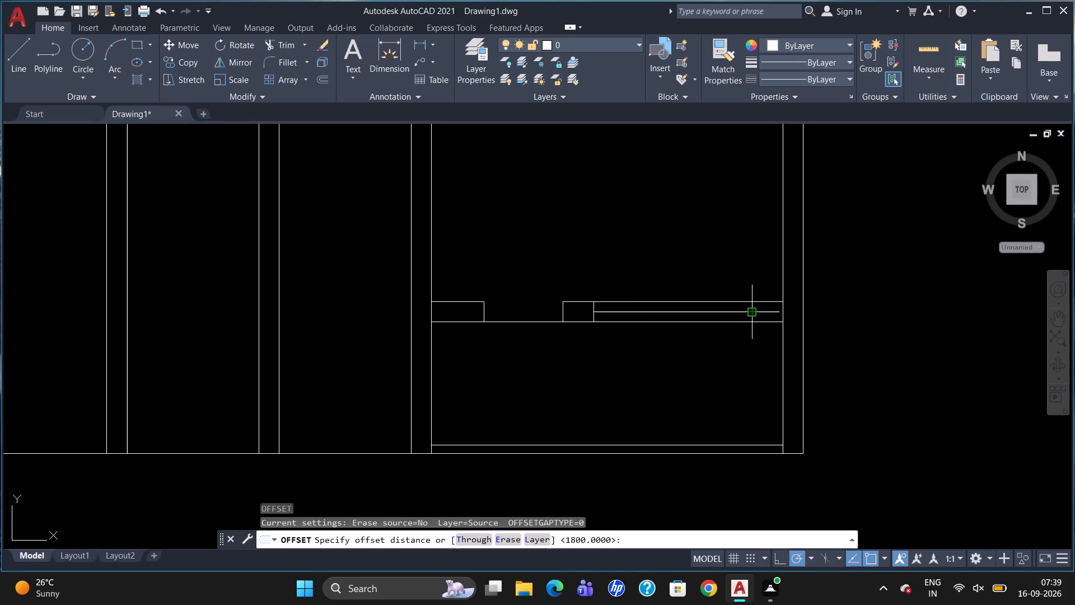
text(40)
key(Return)
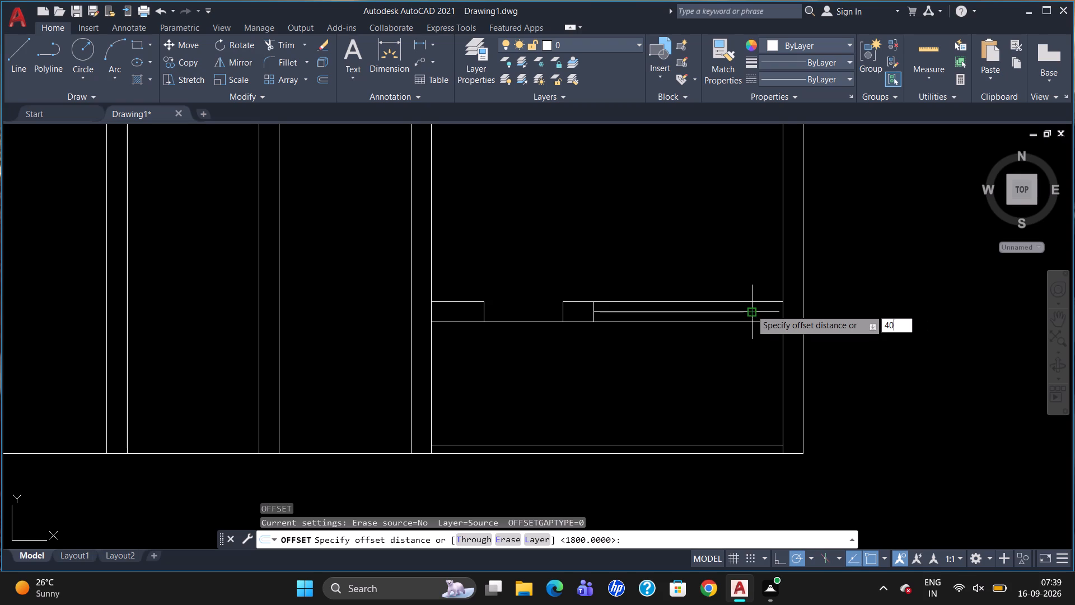
scroll(722, 302, up, 2)
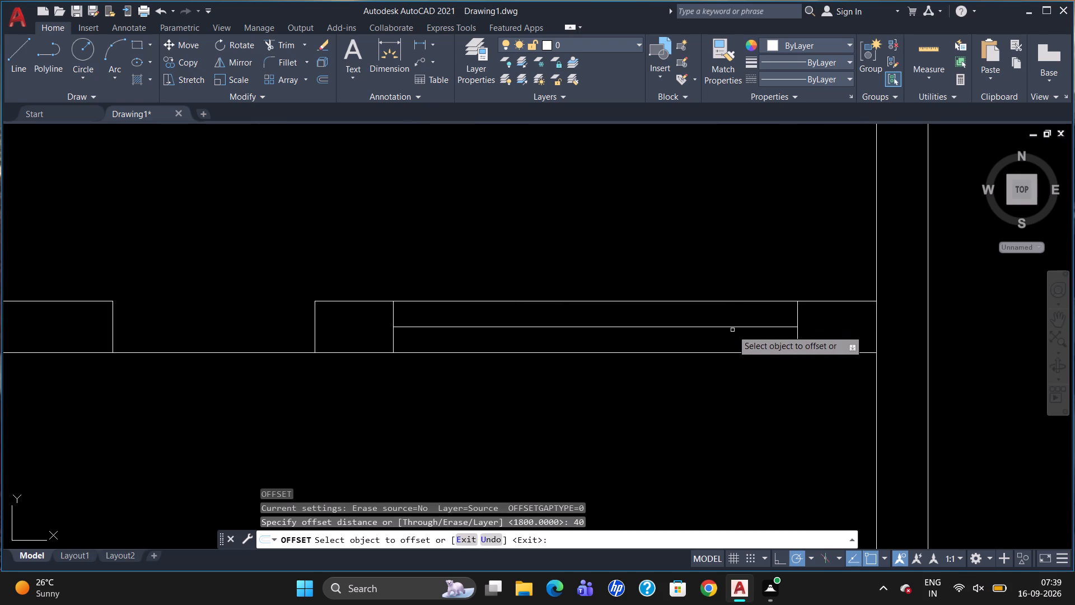
click(732, 327)
click(736, 341)
click(733, 328)
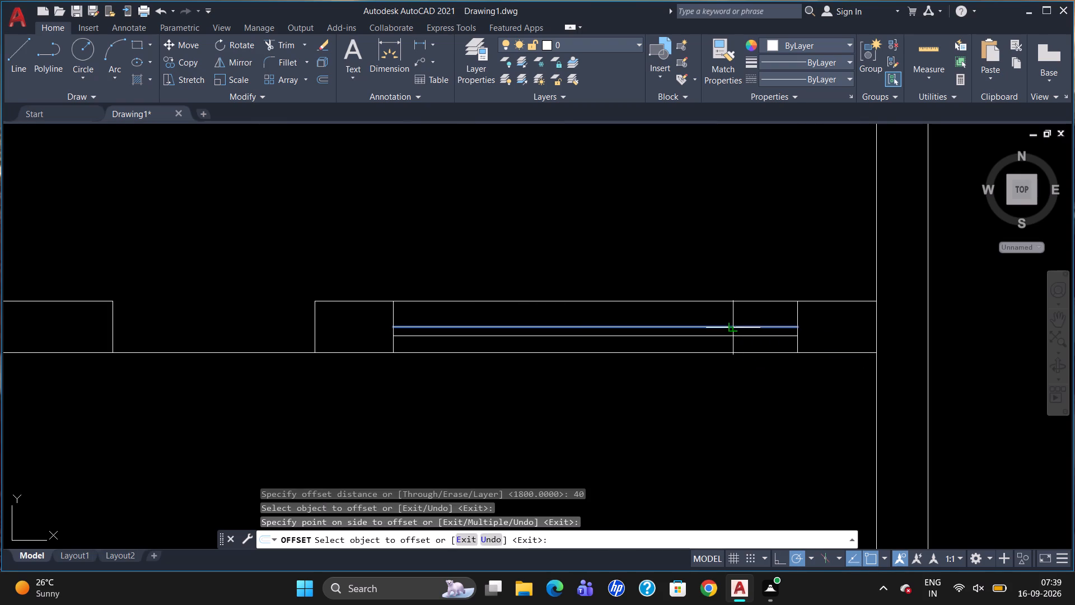
click(732, 314)
key(Escape)
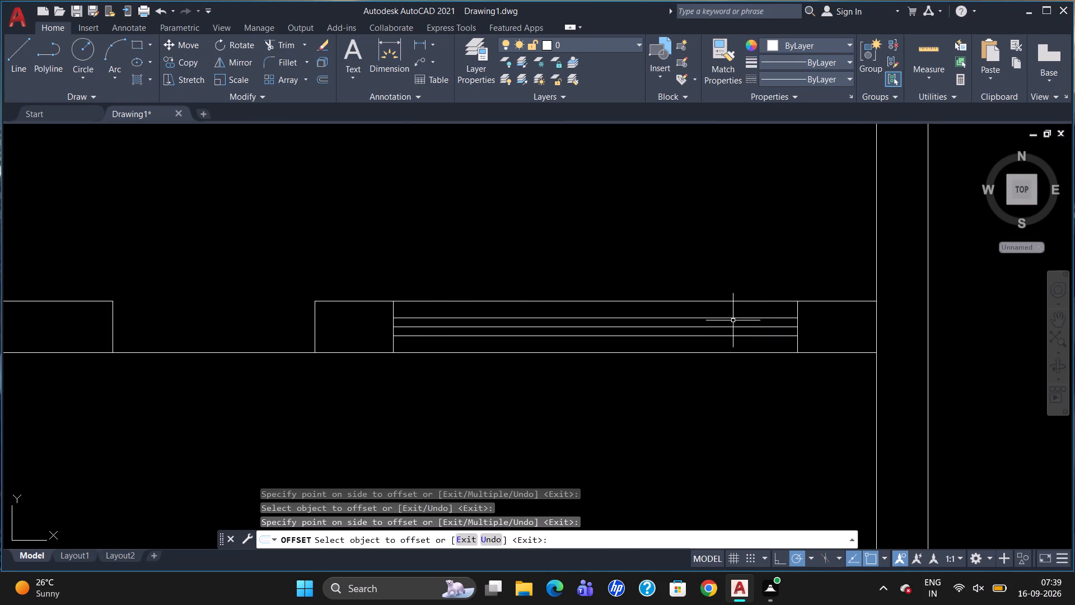
key(Escape)
Erase the window's original centre line between the two offset lines.
click(736, 328)
key(Delete)
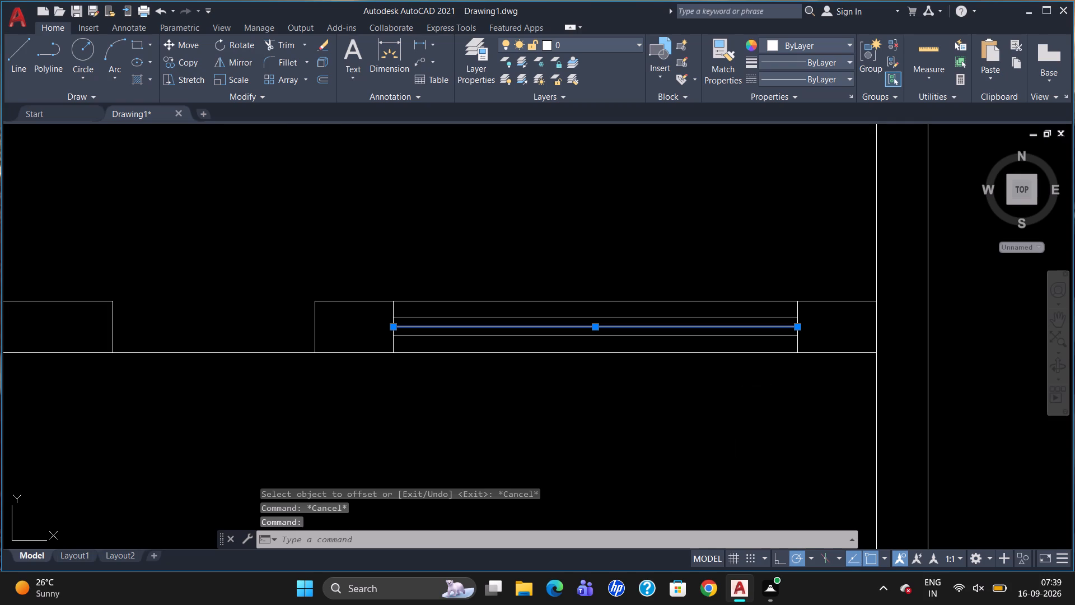
Move the smaller hatched column from outside the plan onto the right outer wall where the window wall meets it.
scroll(703, 357, down, 4)
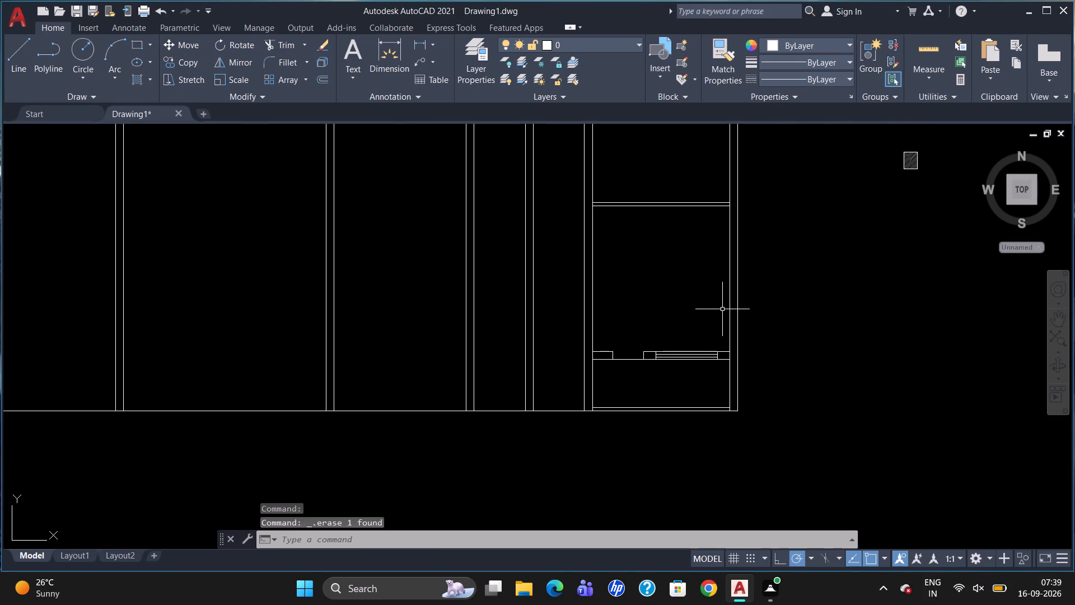
scroll(722, 308, up, 2)
scroll(597, 301, down, 2)
click(826, 155)
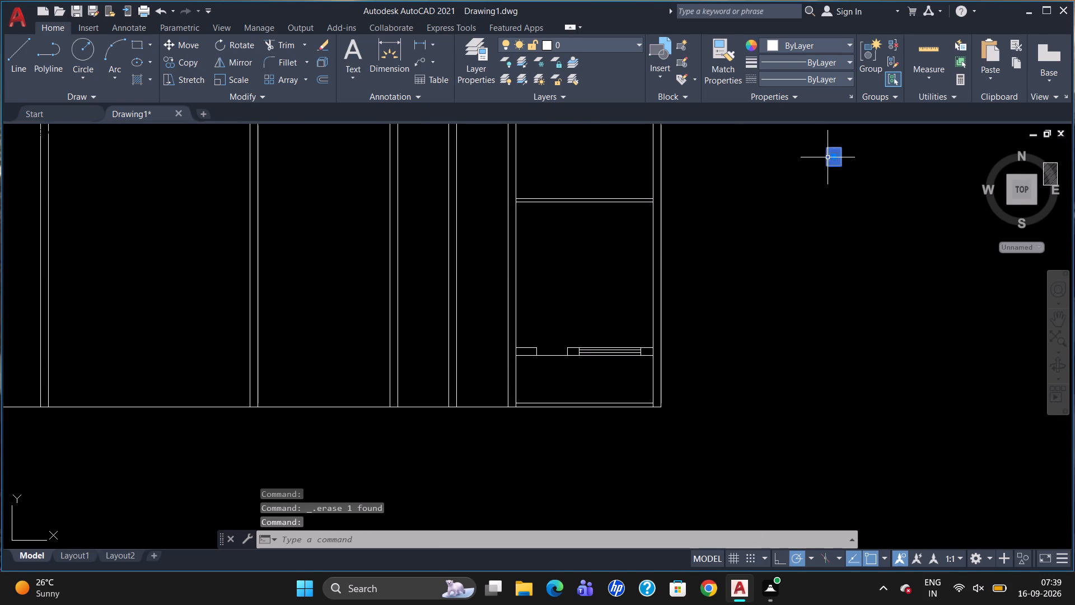
scroll(812, 333, down, 2)
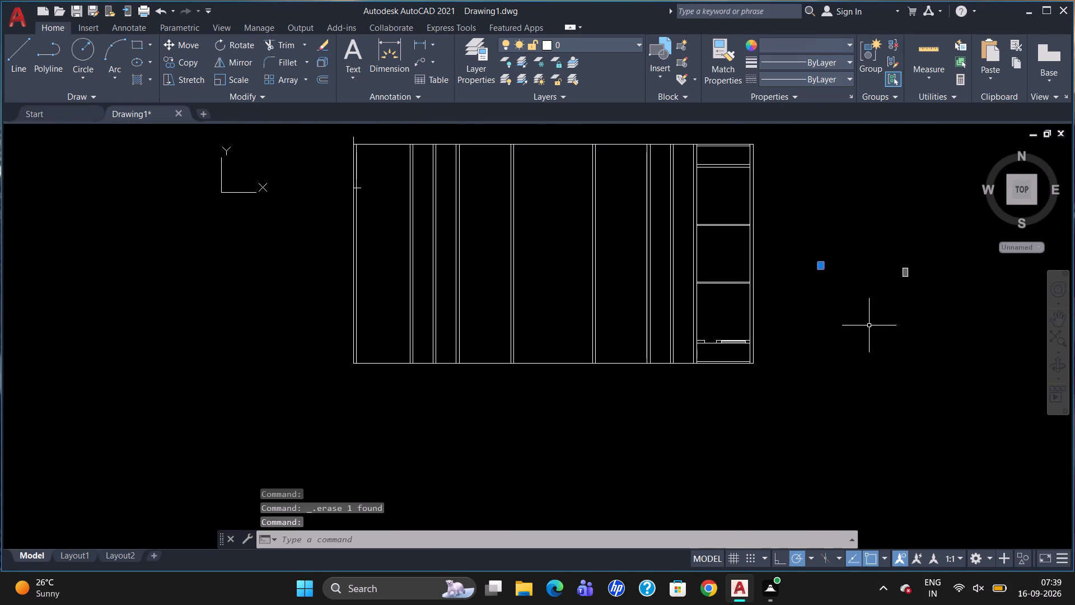
key(m)
key(Return)
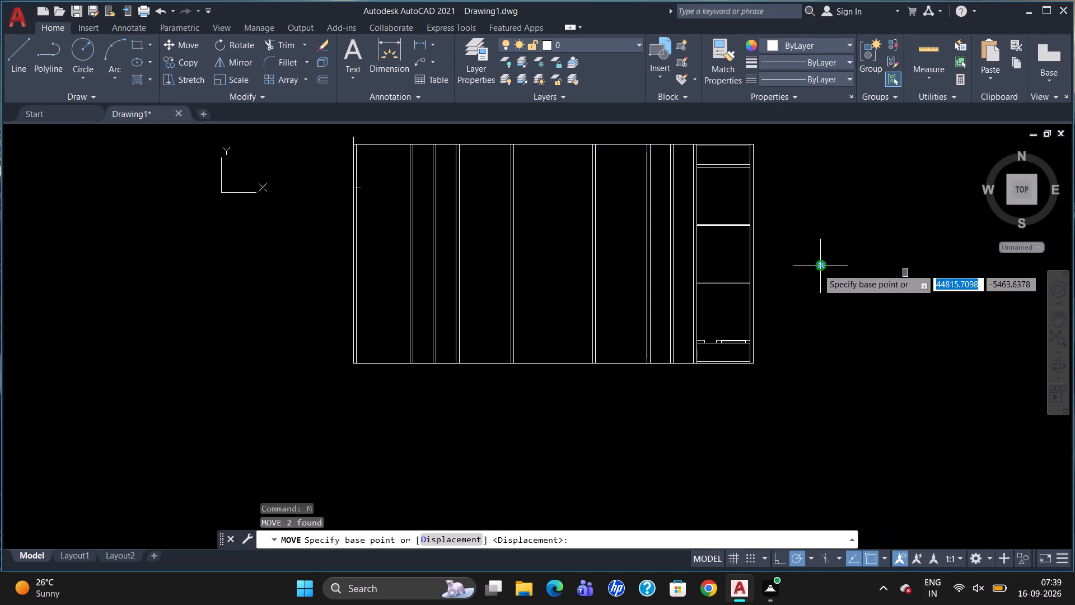
click(817, 268)
scroll(740, 354, up, 5)
scroll(886, 186, up, 2)
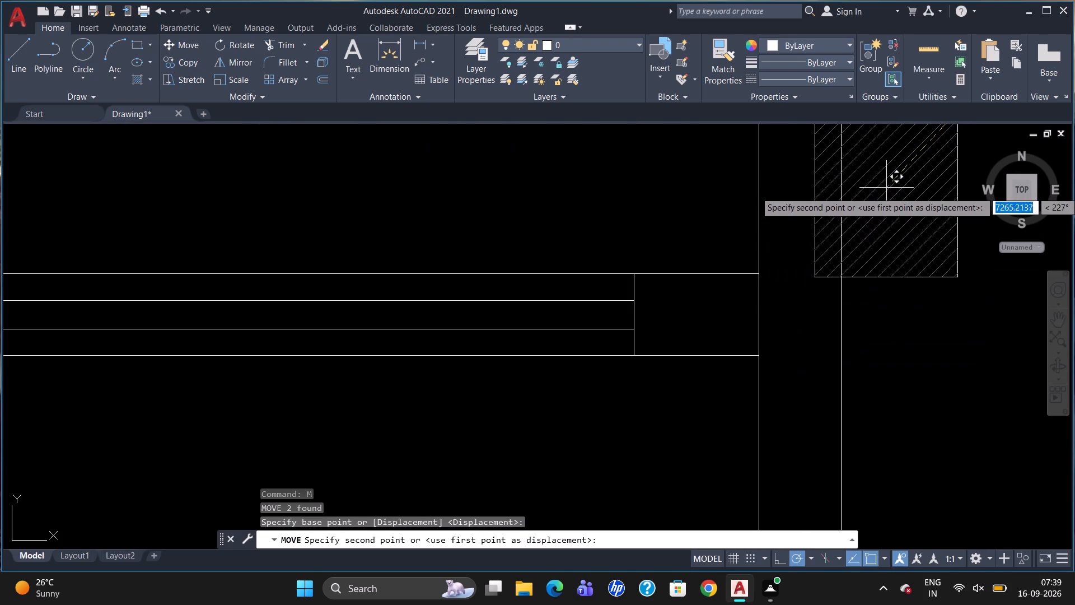
click(771, 261)
Move the hatched column by its lower-left corner down onto the lower line of the window wall.
click(834, 343)
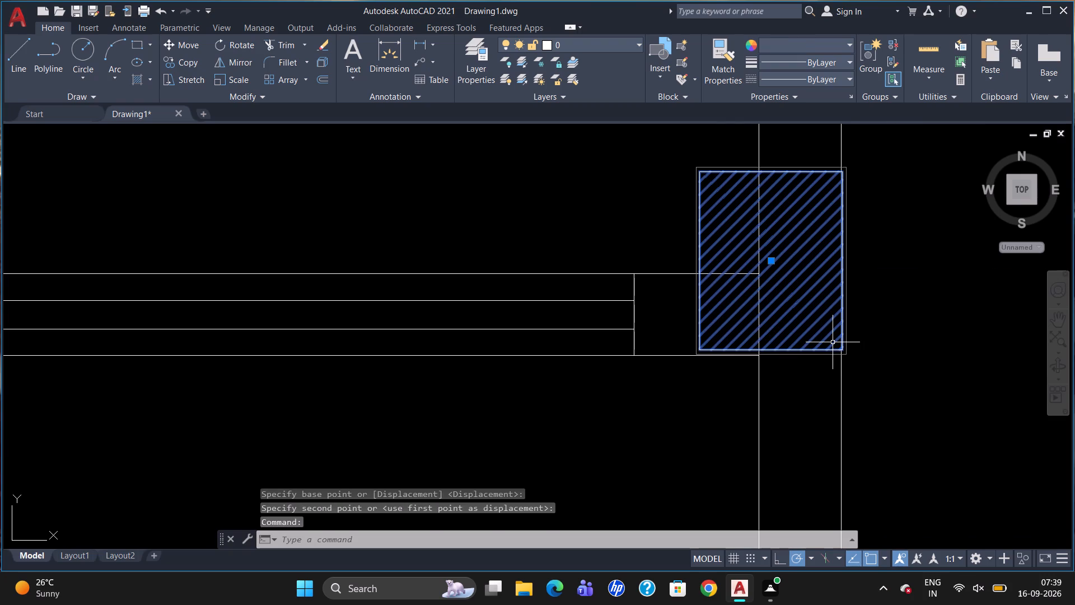
key(m)
key(Return)
scroll(789, 364, up, 2)
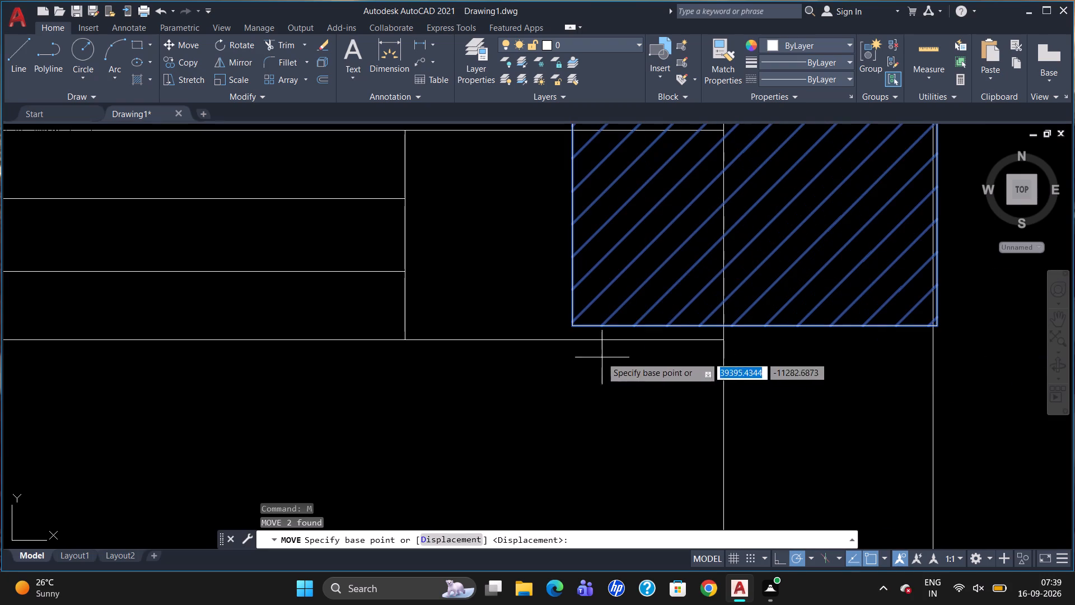
click(573, 323)
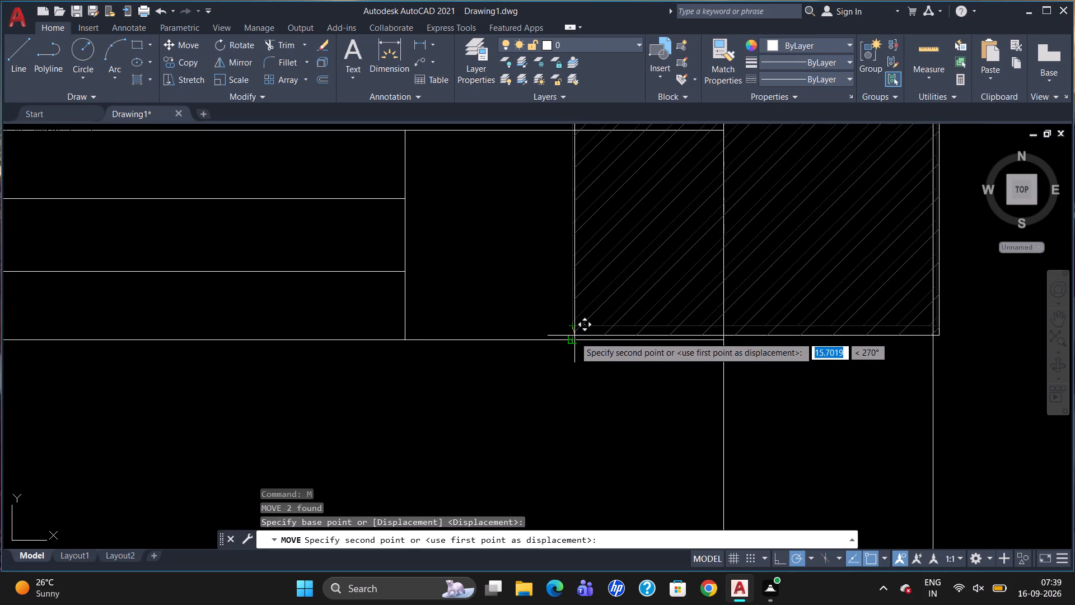
click(574, 339)
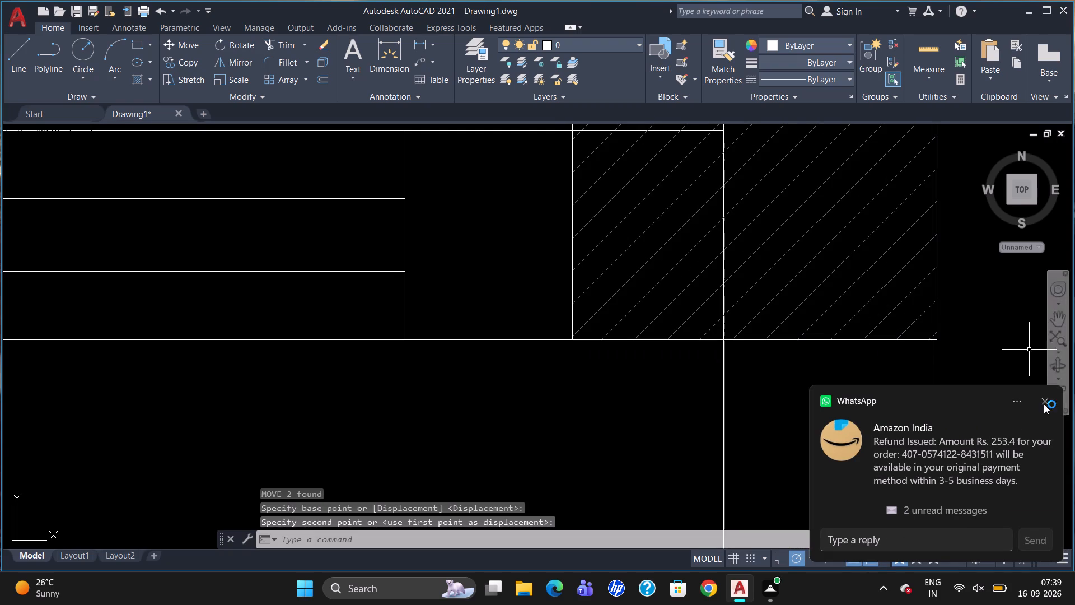
click(1043, 403)
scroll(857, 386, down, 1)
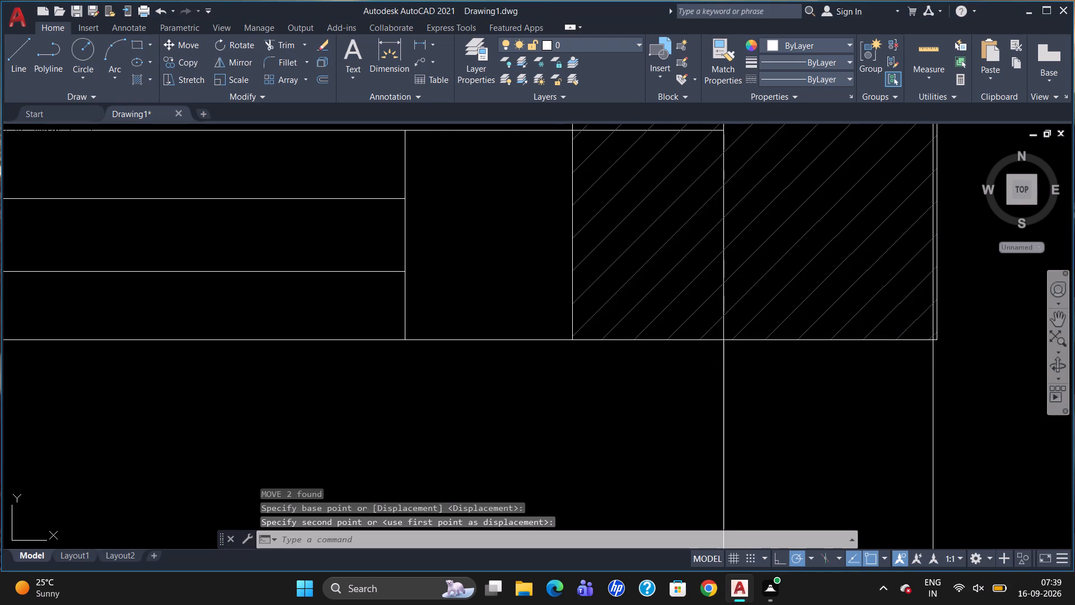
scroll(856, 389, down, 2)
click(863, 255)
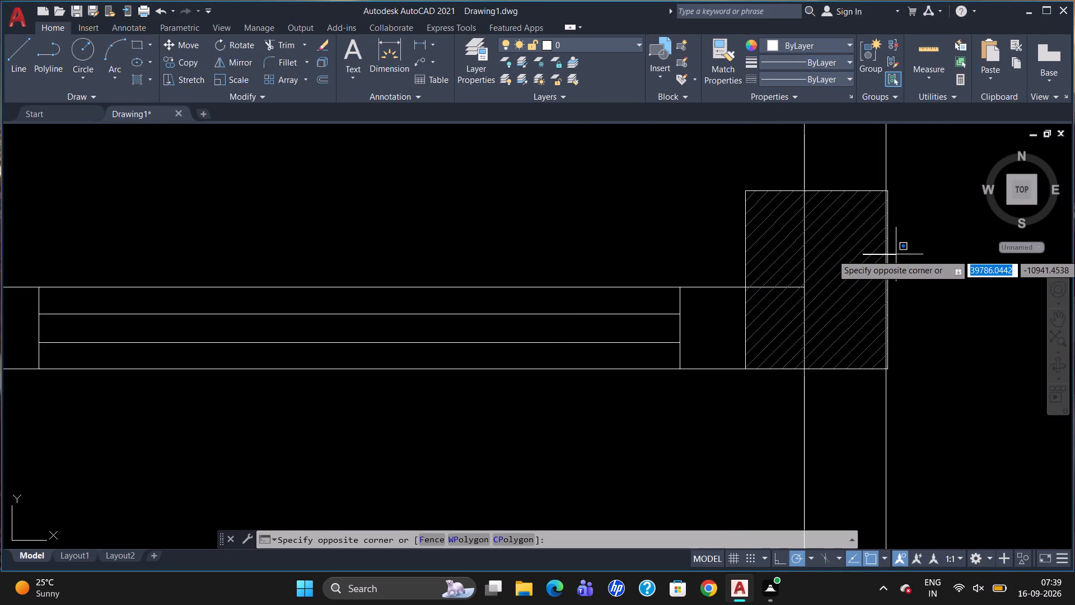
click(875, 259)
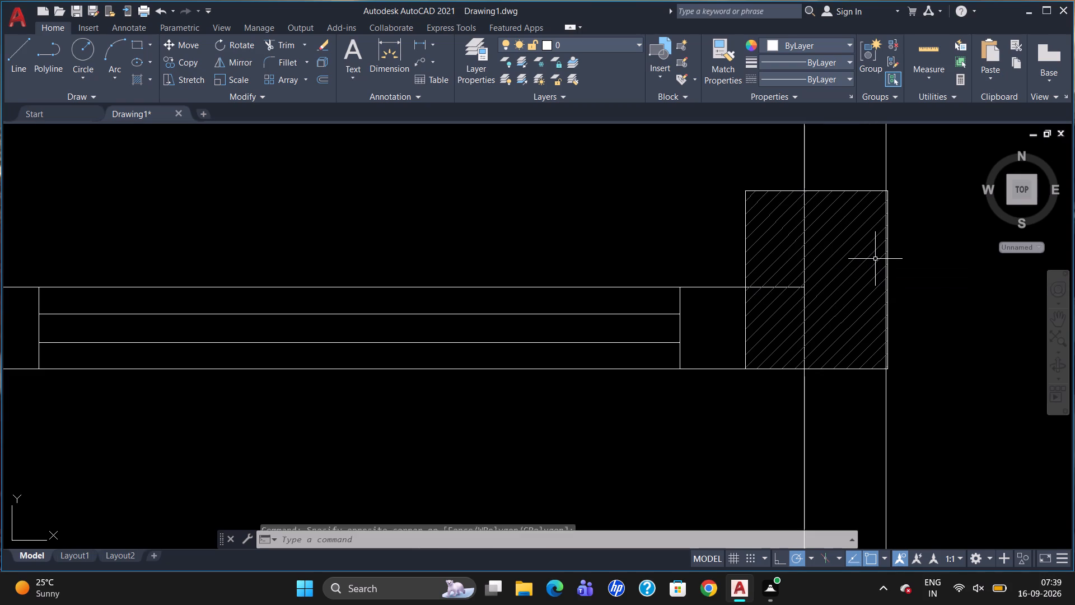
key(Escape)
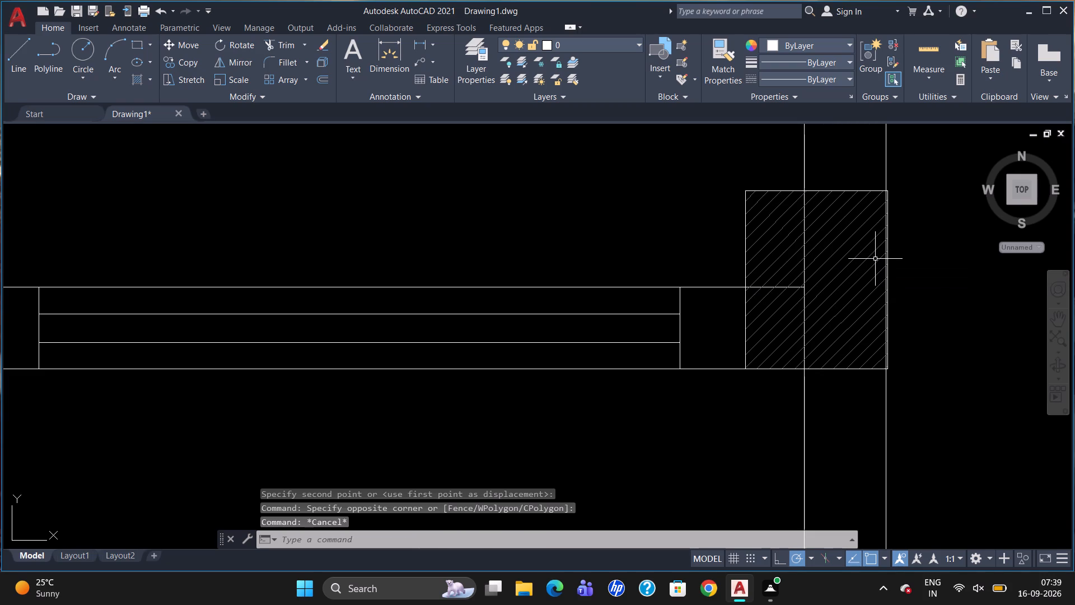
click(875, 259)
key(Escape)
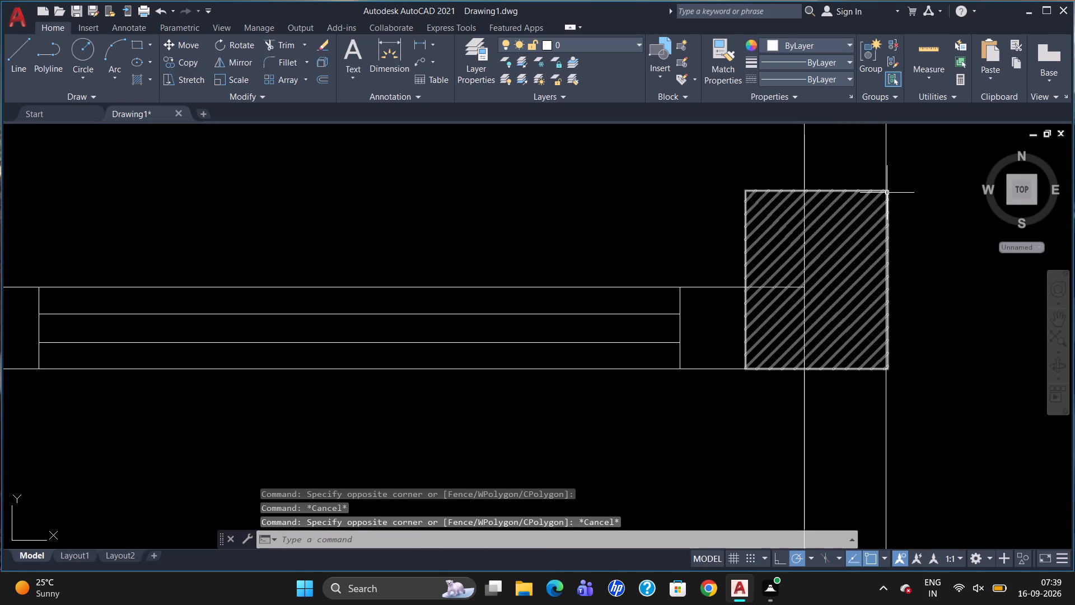
Move the hatched column by its lower-right corner onto the outer line of the right outer wall.
click(887, 193)
key(m)
key(Return)
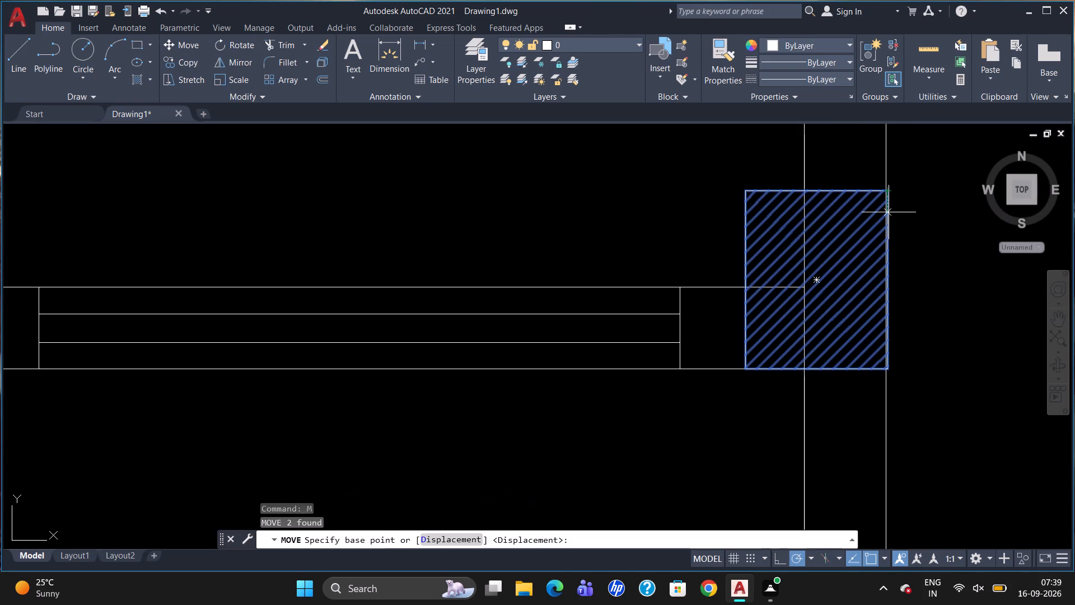
click(891, 366)
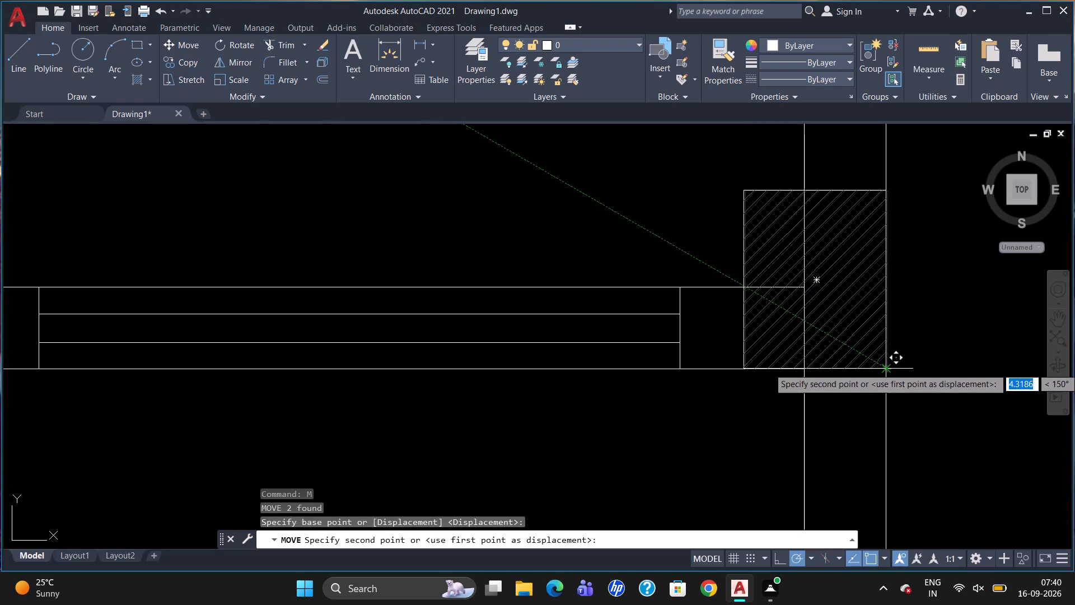
click(883, 368)
Break the right wall's inner line at the hatched column's bottom and top edges, and the window wall's upper line at its left edge.
scroll(876, 371, down, 2)
scroll(933, 352, up, 2)
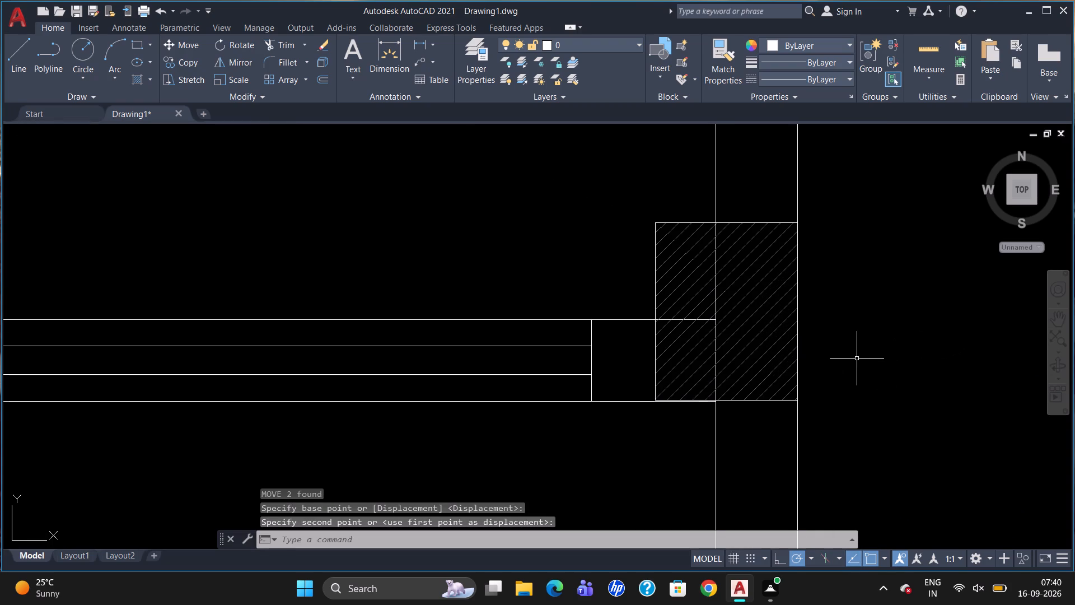
text(BR)
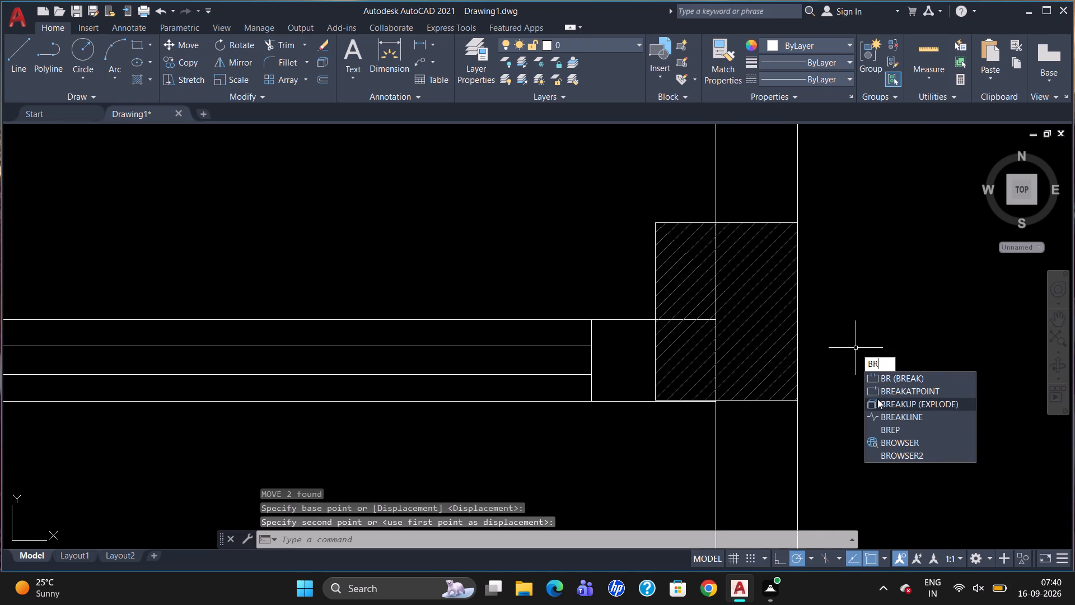
click(884, 394)
click(715, 421)
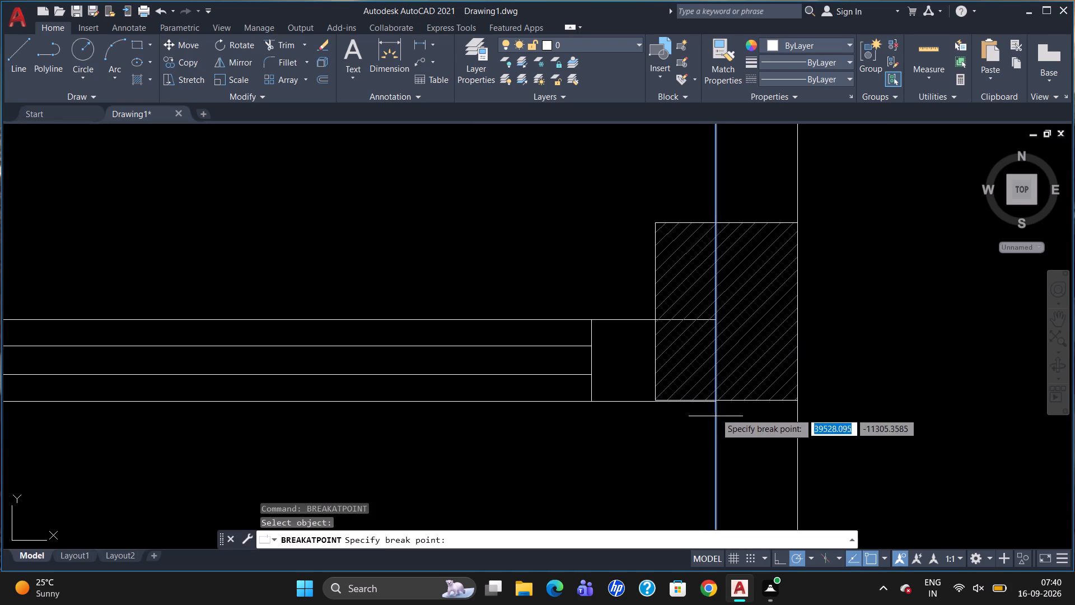
click(718, 399)
key(b)
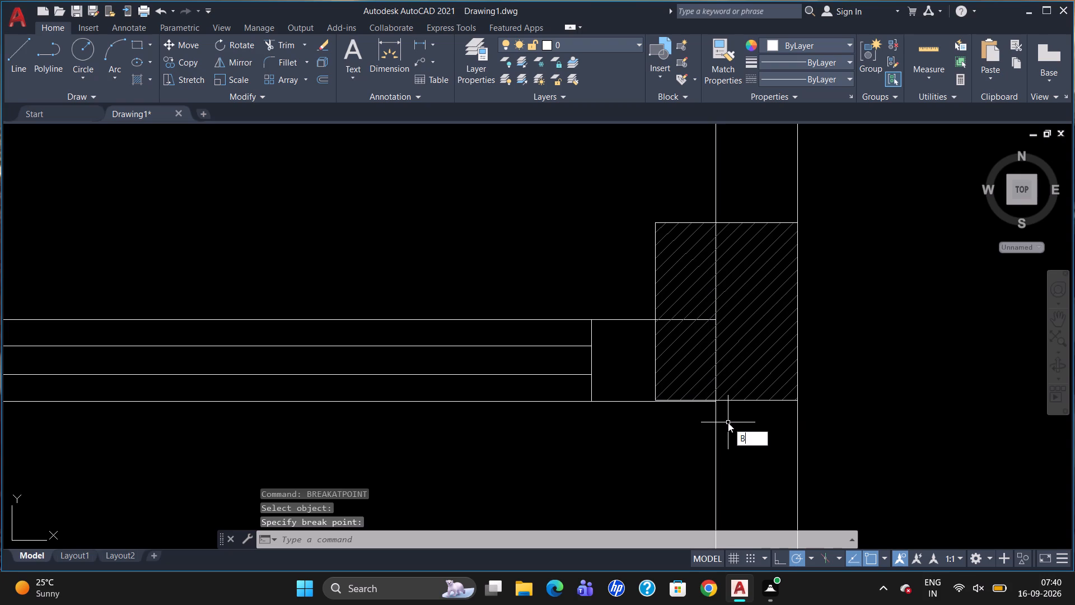
key(r)
click(748, 468)
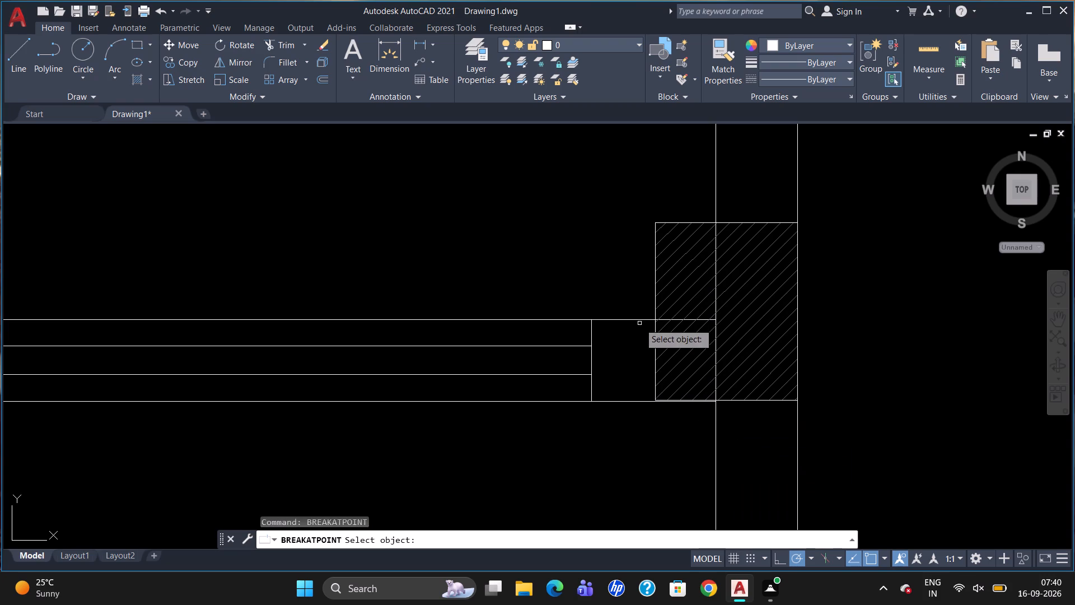
click(642, 320)
click(655, 319)
text(BR)
click(662, 415)
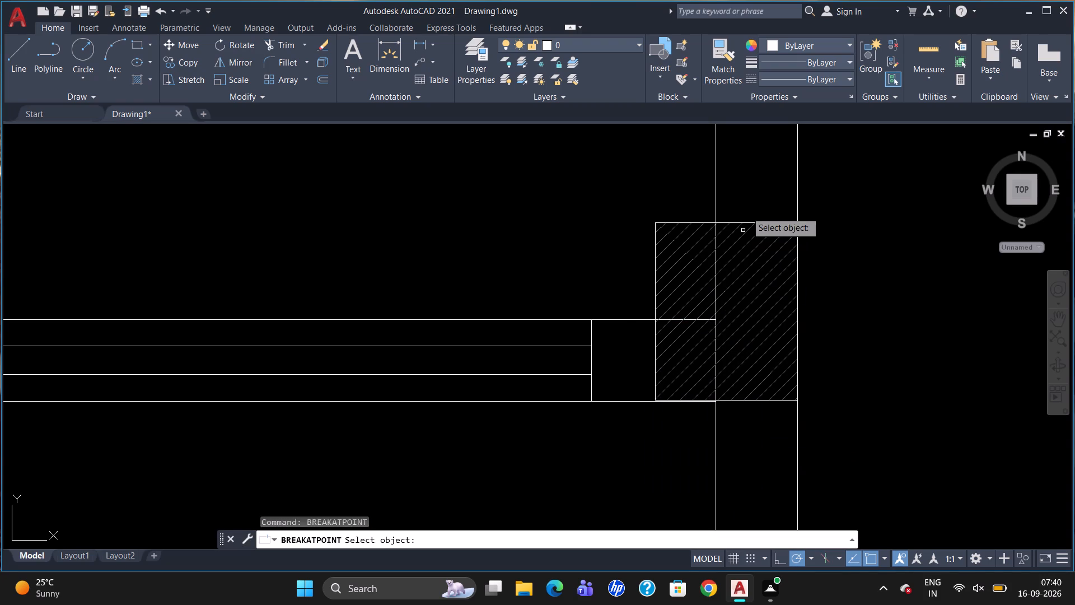
click(714, 200)
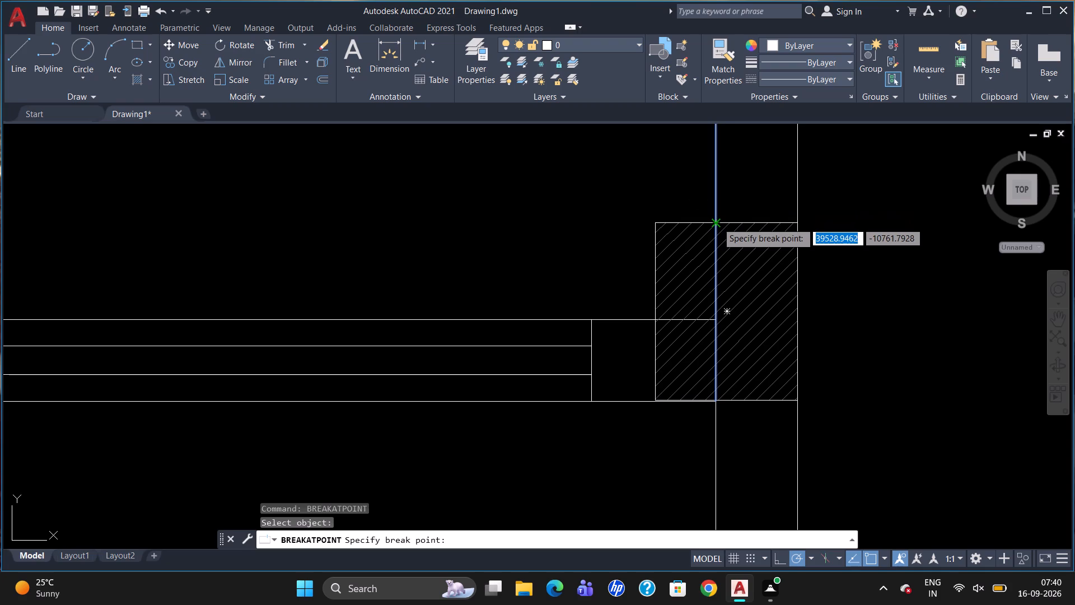
click(717, 222)
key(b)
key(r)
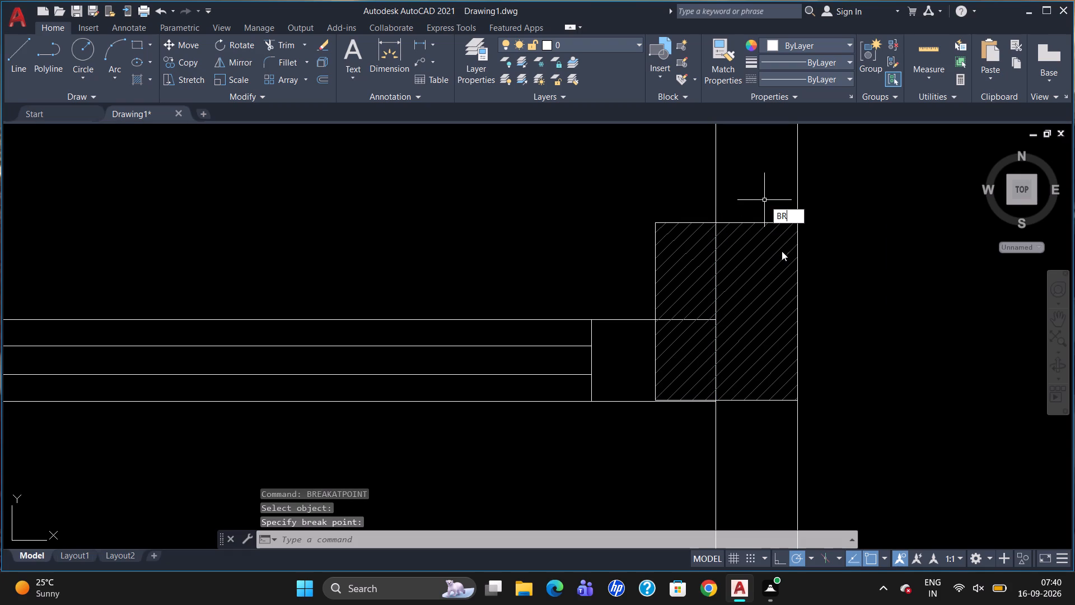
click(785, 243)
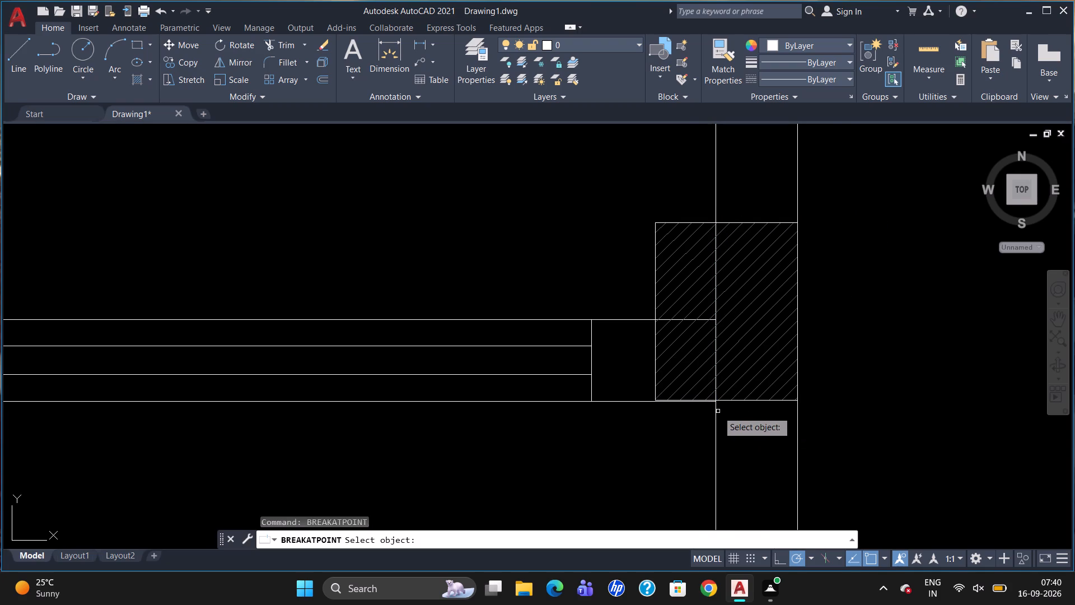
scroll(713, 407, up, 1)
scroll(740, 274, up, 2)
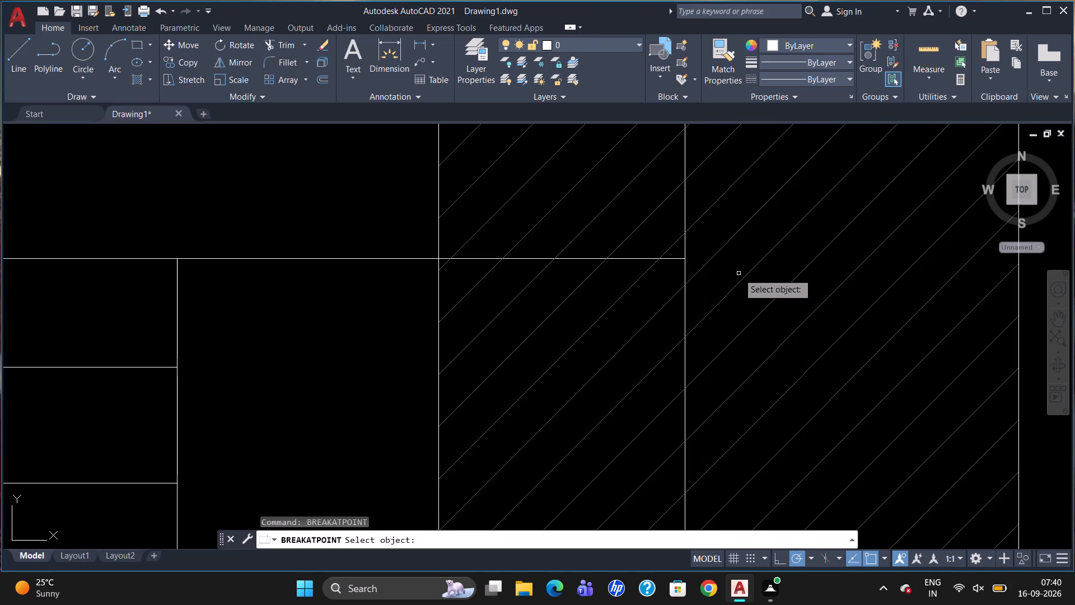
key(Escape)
Erase the two wall line segments that run inside the hatched column.
click(685, 258)
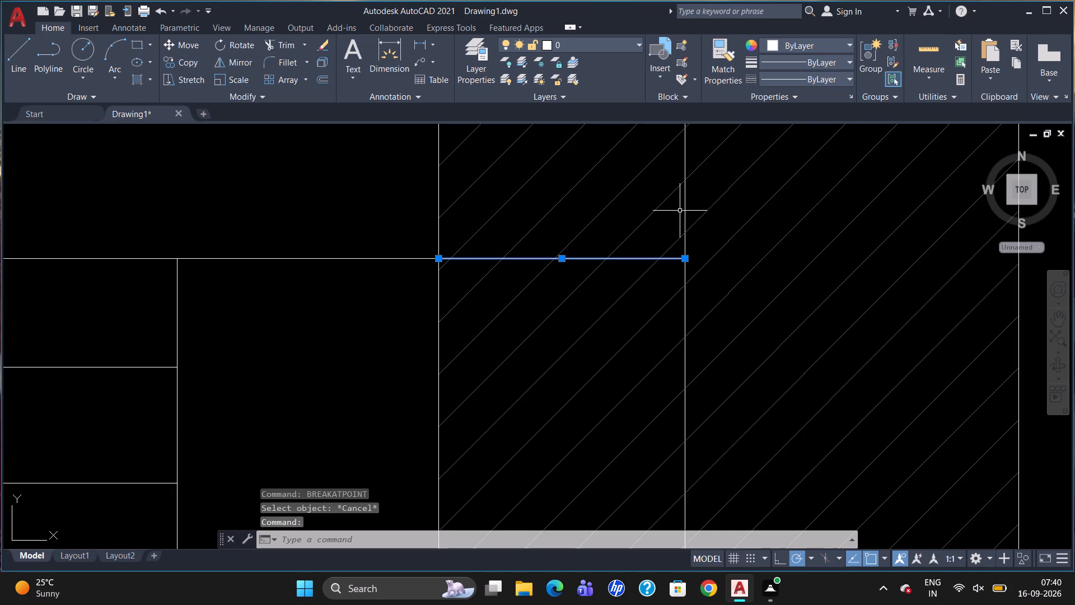
click(684, 201)
key(Delete)
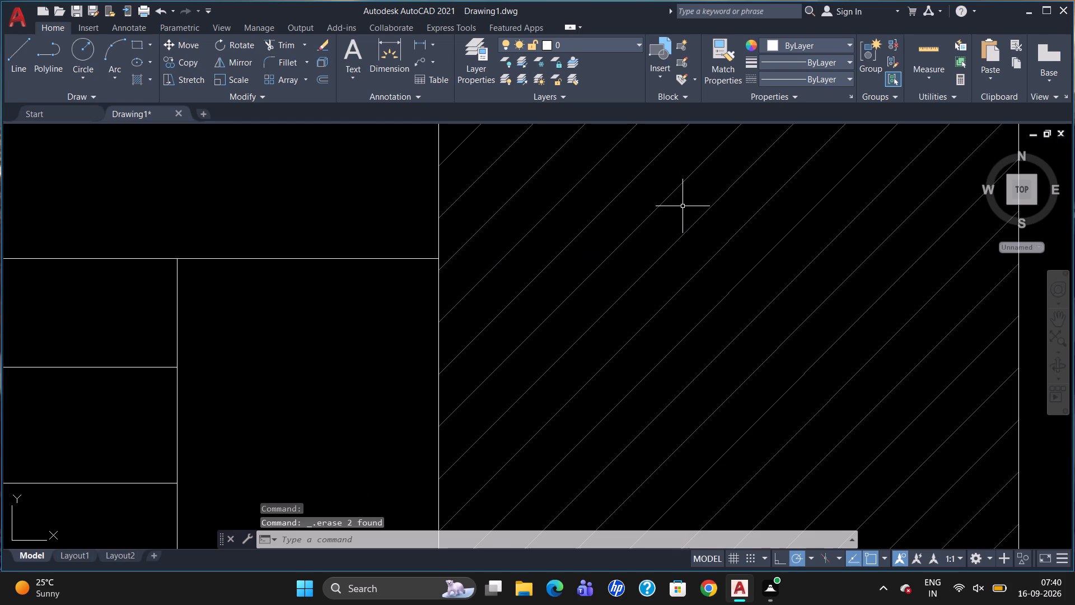
Move the hatched column by its lower-left corner straight down onto the lower line of the window wall.
scroll(684, 210, down, 3)
scroll(702, 304, up, 3)
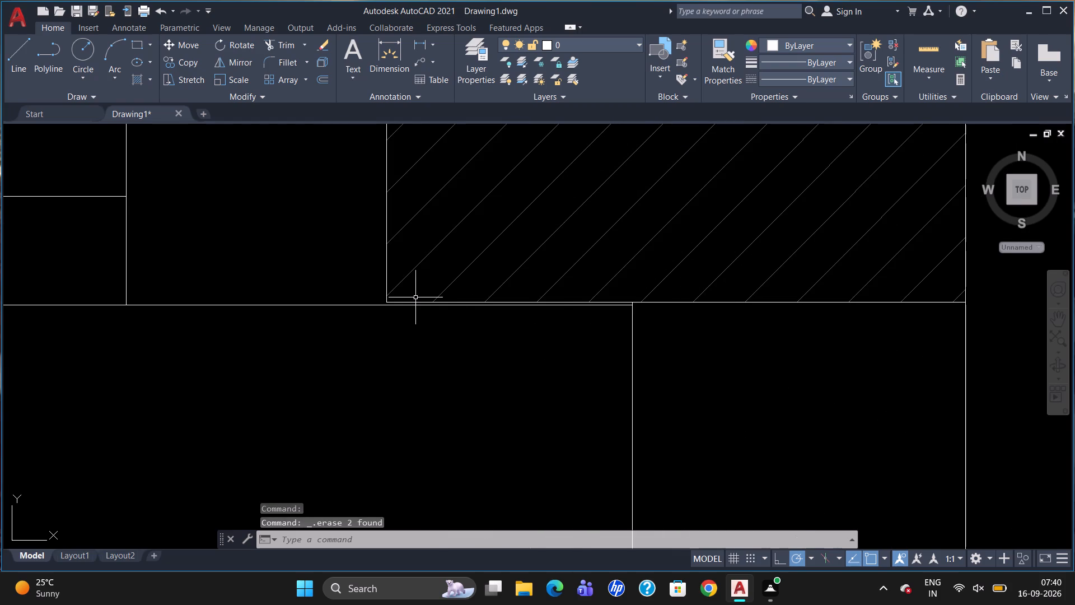
click(410, 301)
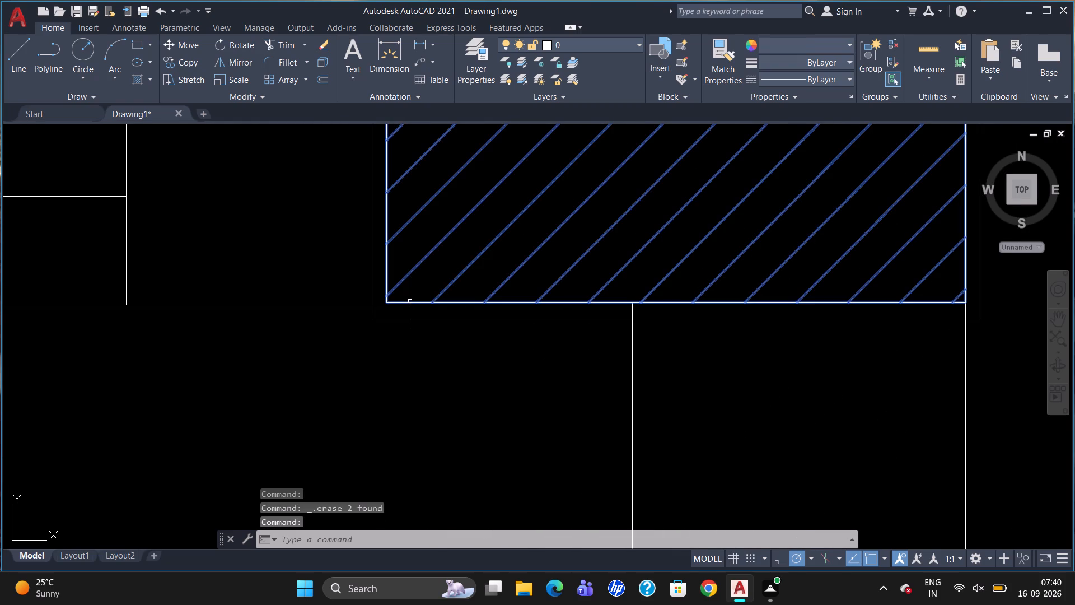
key(m)
key(Return)
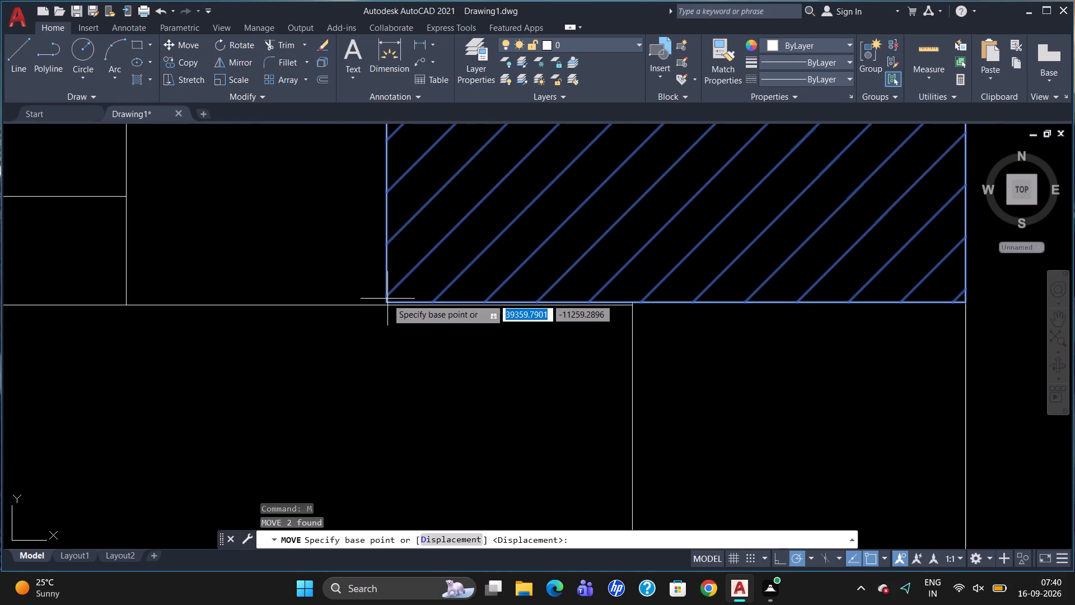
click(387, 299)
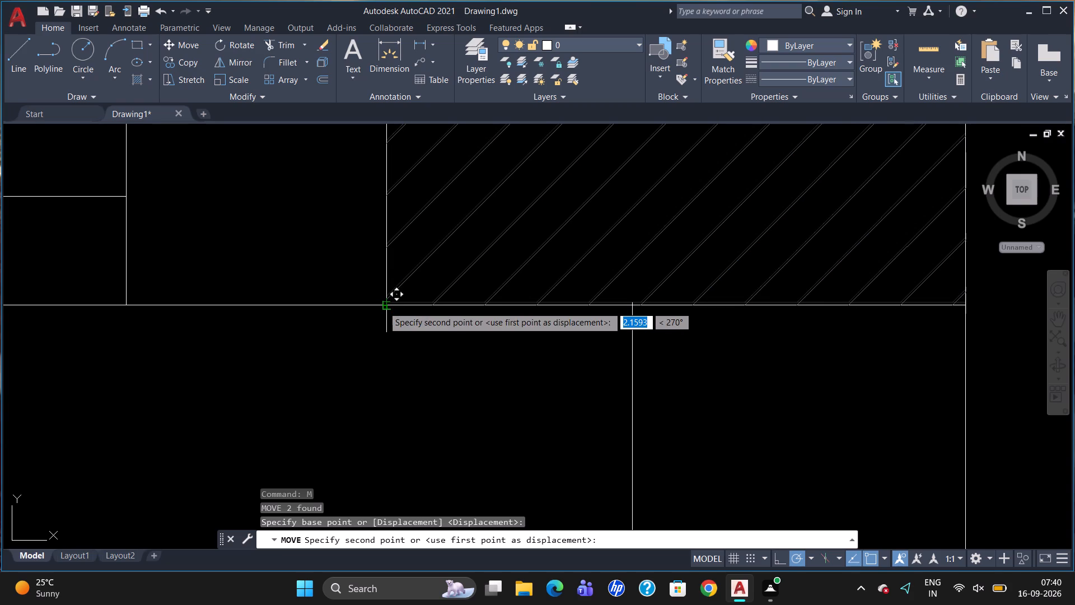
click(383, 306)
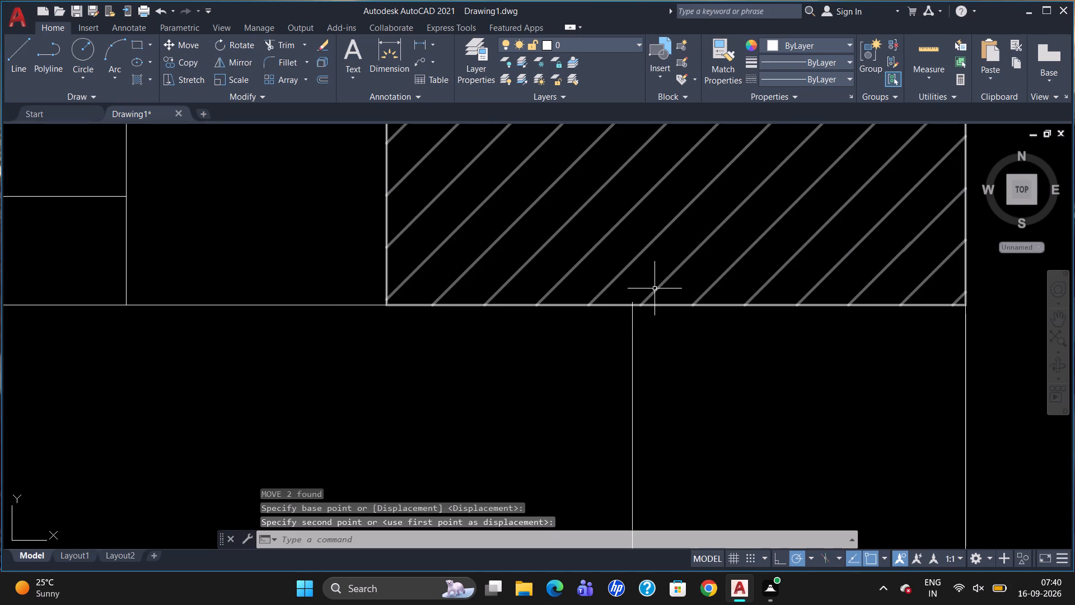
Trim the stub of the right wall's inner line that projects into the bottom of the hatched column.
text(TR)
key(Return)
key(Return)
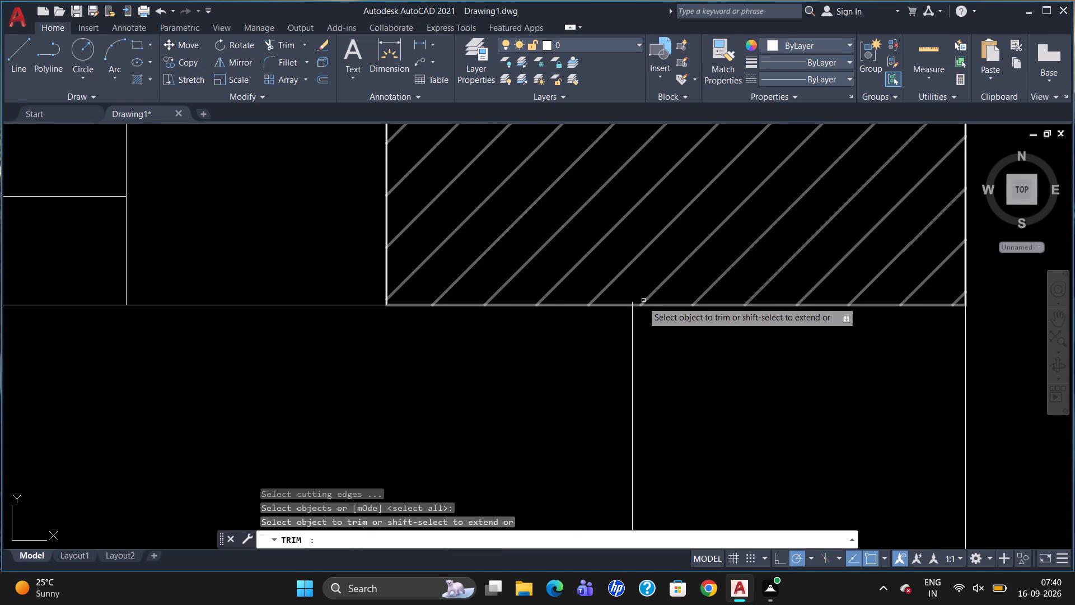
scroll(634, 293, up, 2)
click(632, 317)
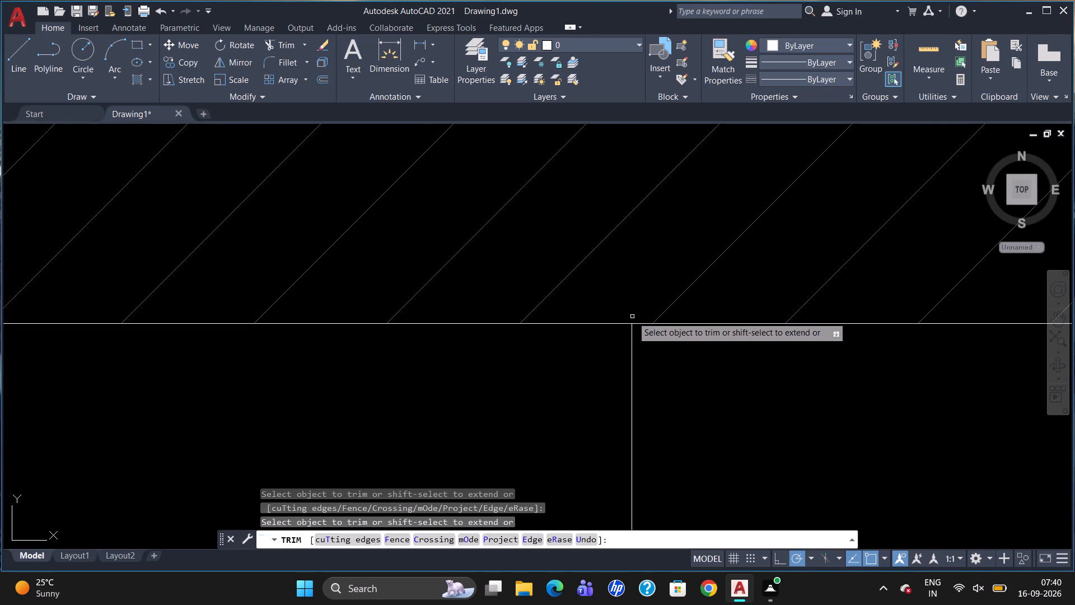
key(Escape)
Extend the right wall's inner line down to the top edge of the hatched column.
scroll(632, 327, down, 6)
scroll(663, 197, up, 1)
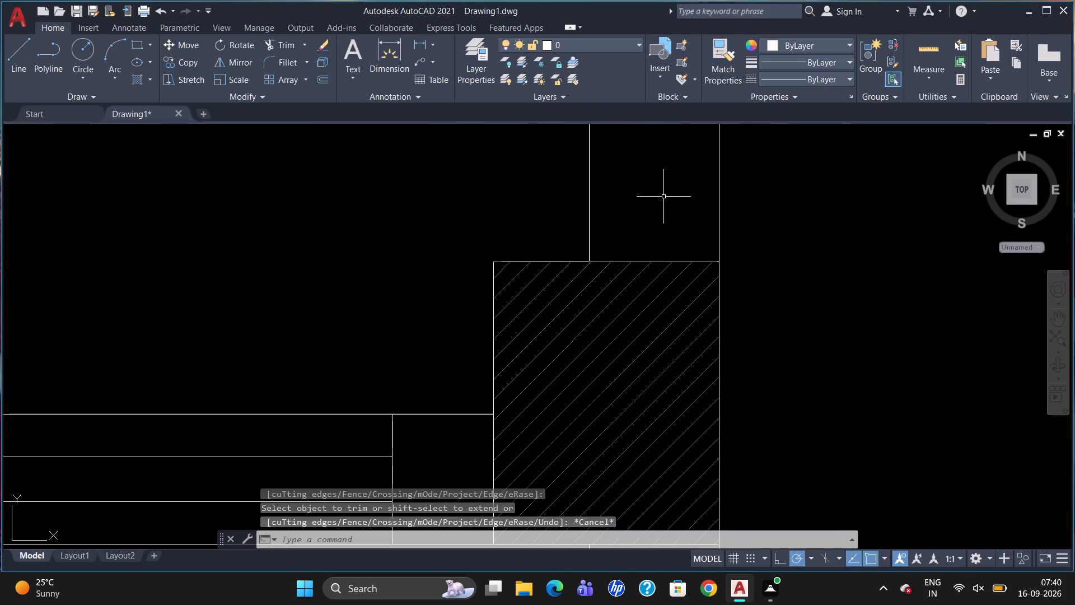
scroll(663, 197, up, 1)
scroll(606, 231, up, 2)
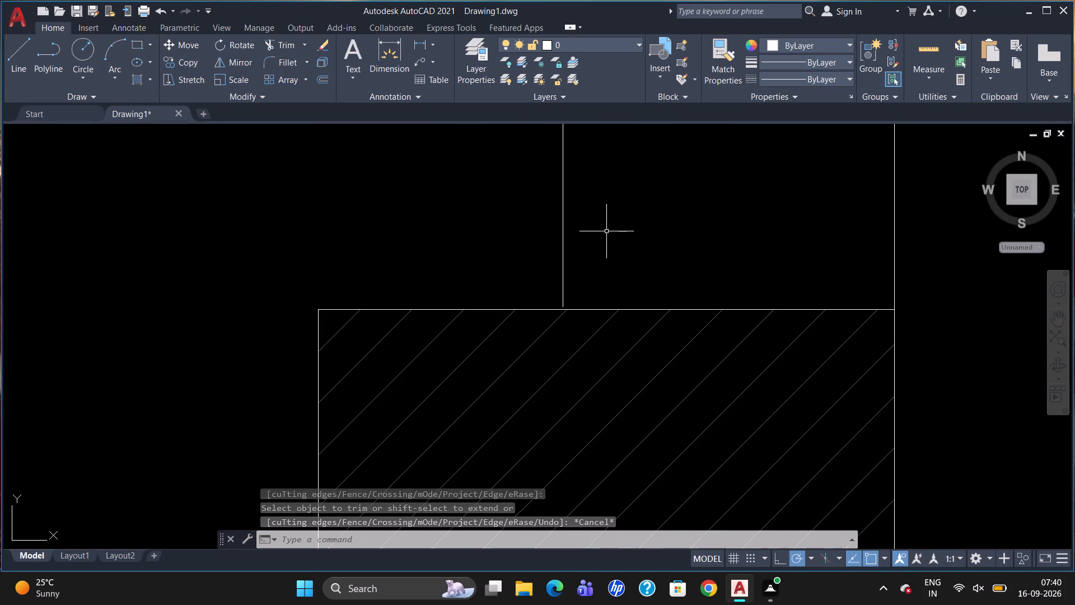
scroll(555, 264, up, 1)
text(EX)
key(Return)
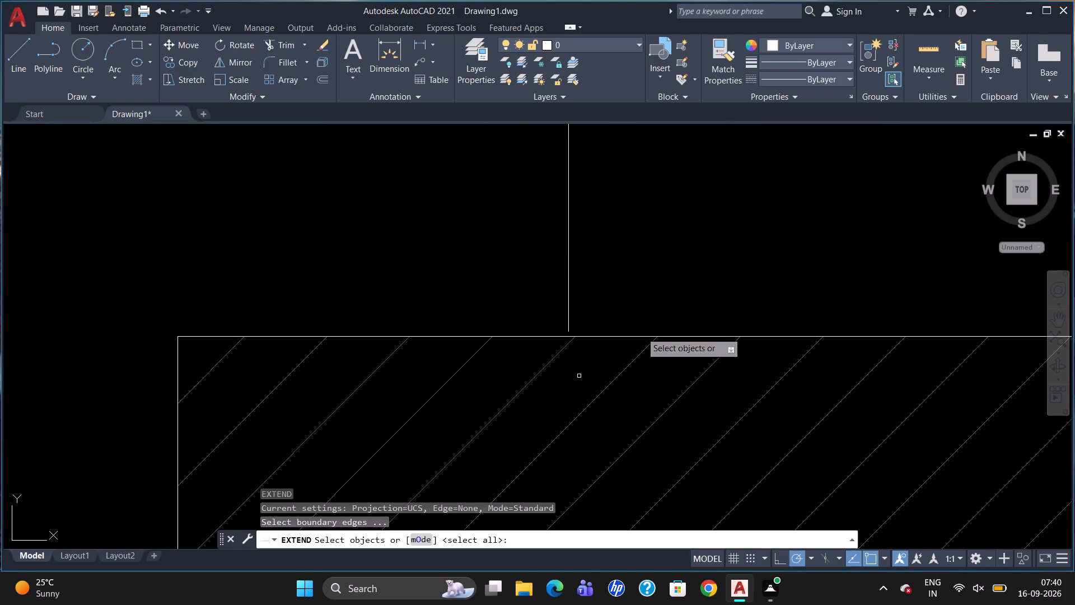
click(637, 337)
key(Return)
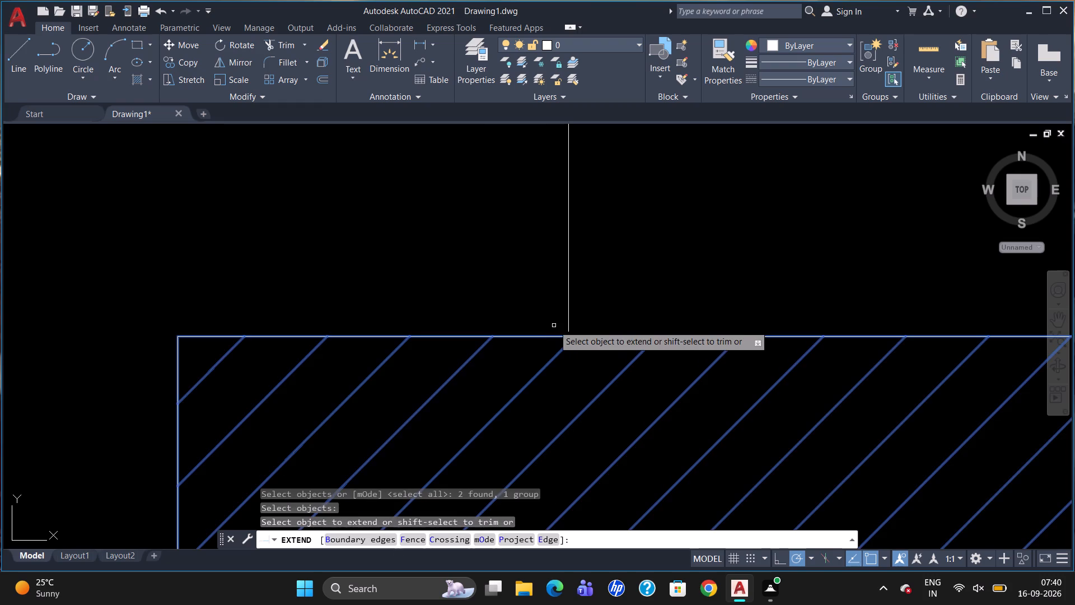
click(568, 313)
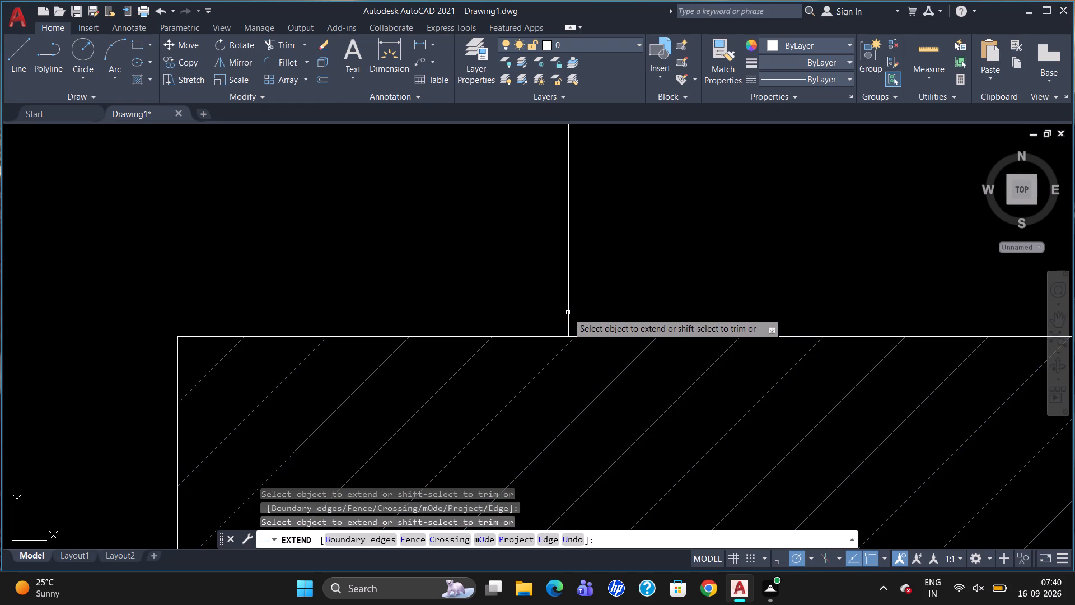
key(Escape)
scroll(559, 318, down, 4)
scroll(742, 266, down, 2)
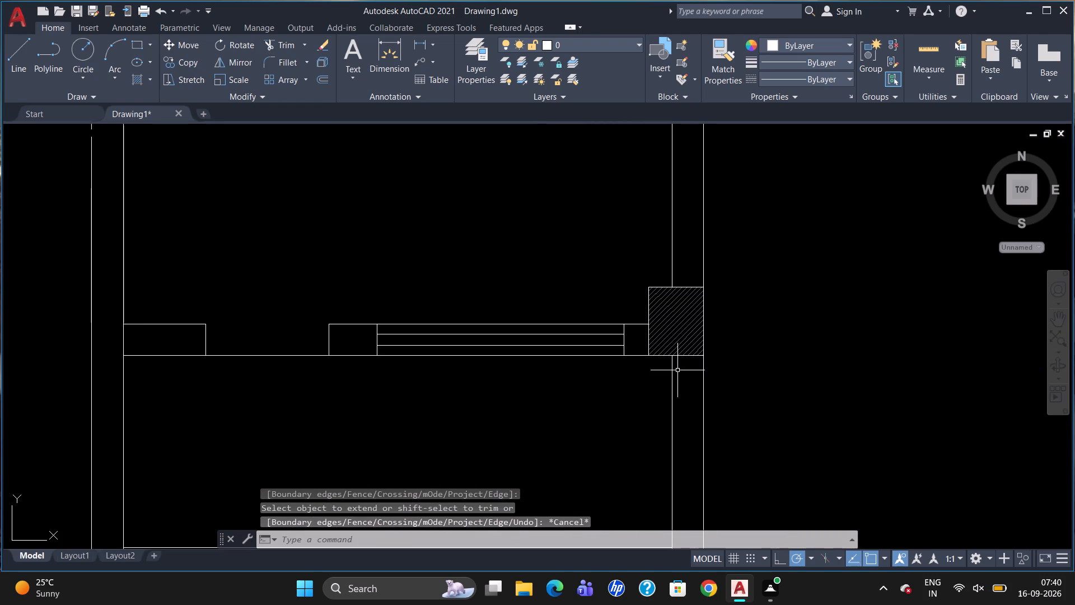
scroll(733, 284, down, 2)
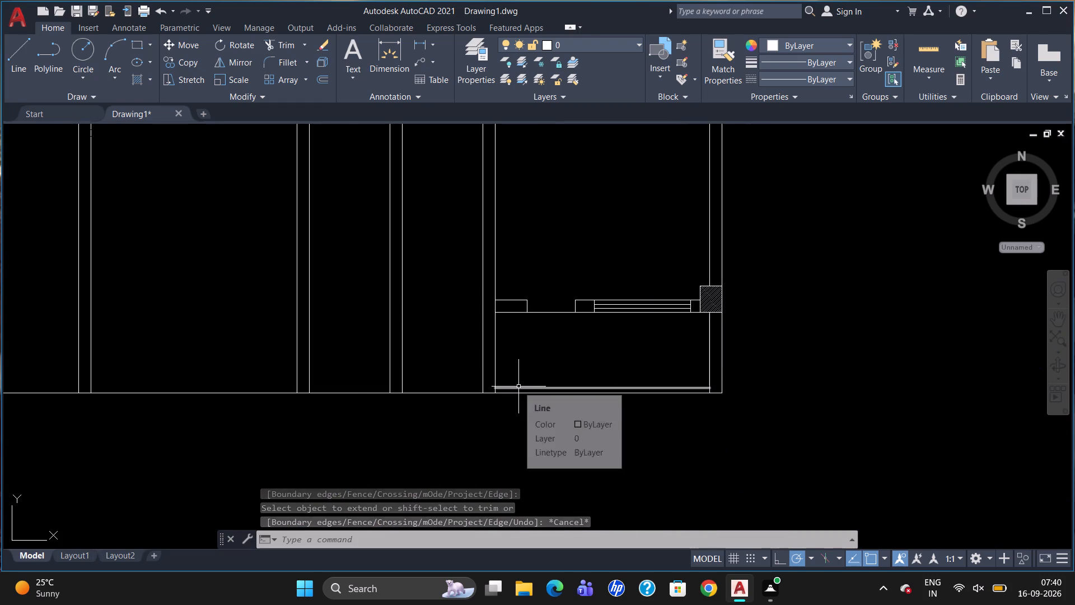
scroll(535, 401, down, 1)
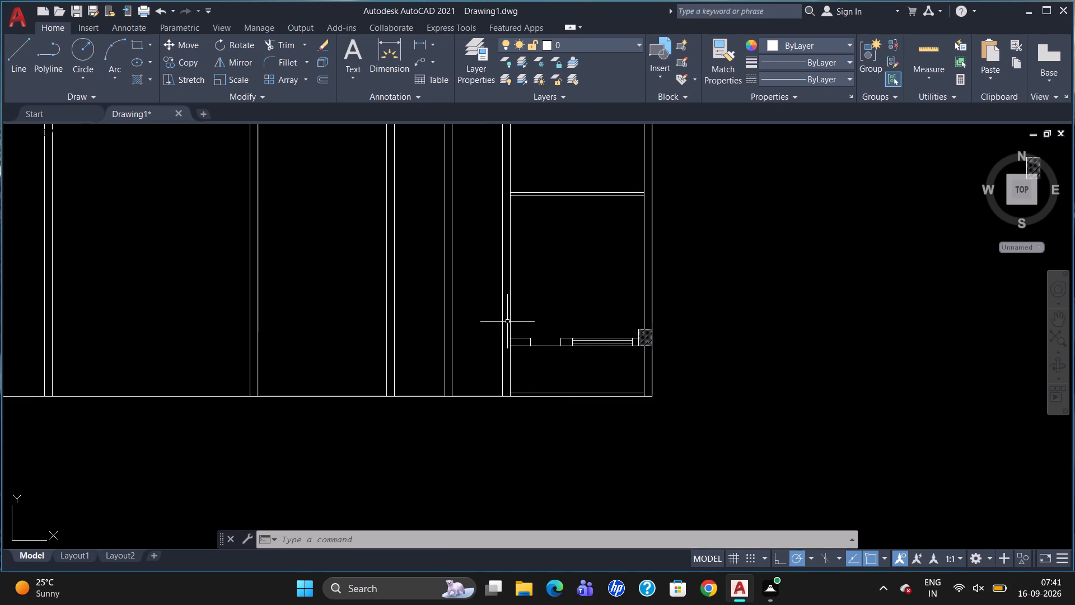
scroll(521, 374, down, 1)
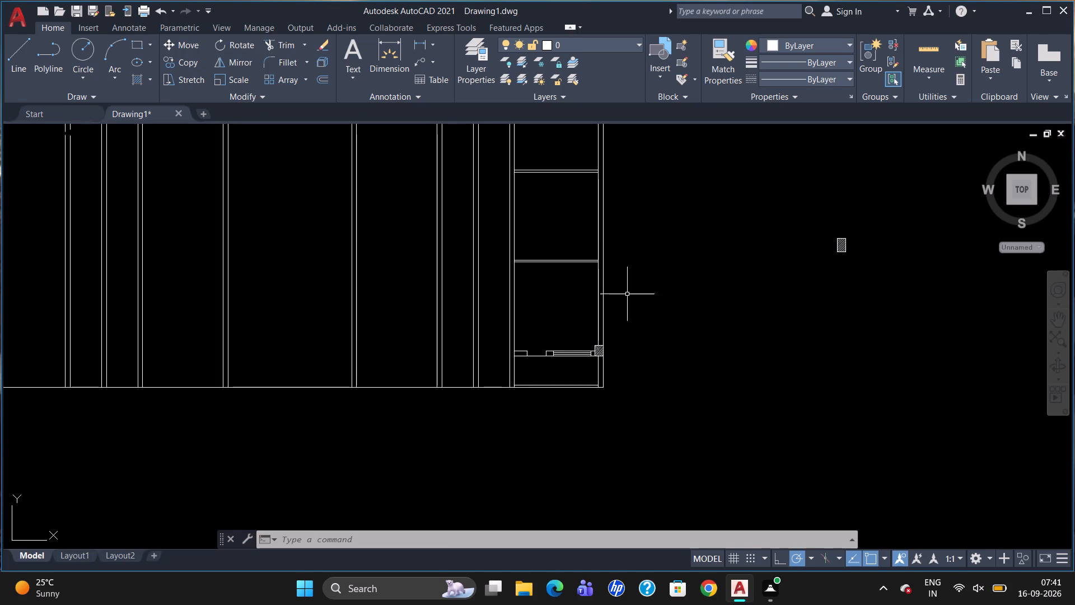
Move the spare hatched column by its top-right corner to where the partition above the window wall meets the right wall's outer line.
click(847, 250)
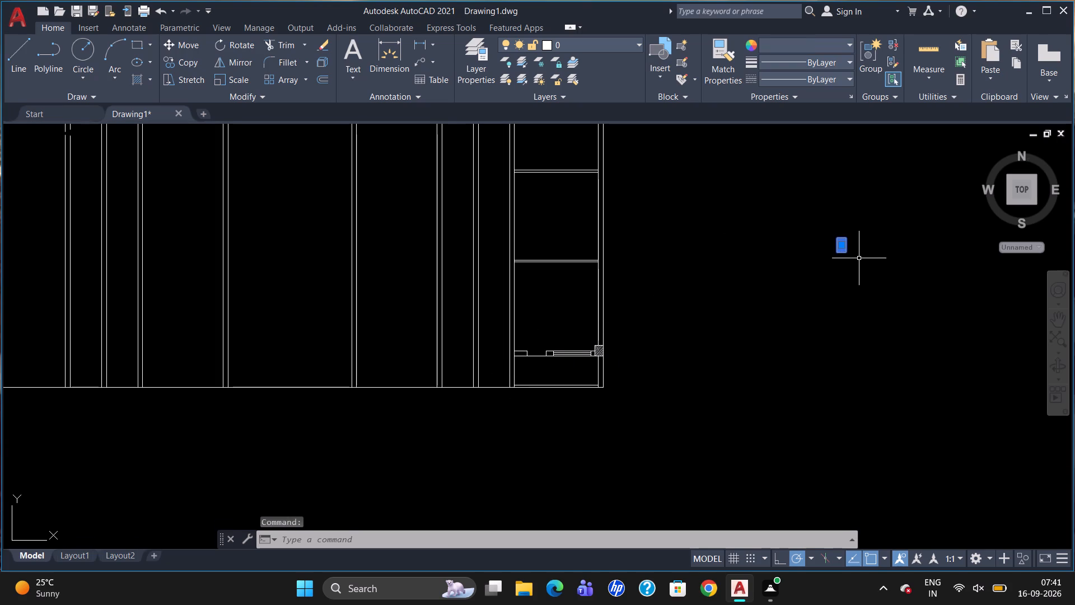
key(m)
key(Return)
scroll(875, 228, up, 2)
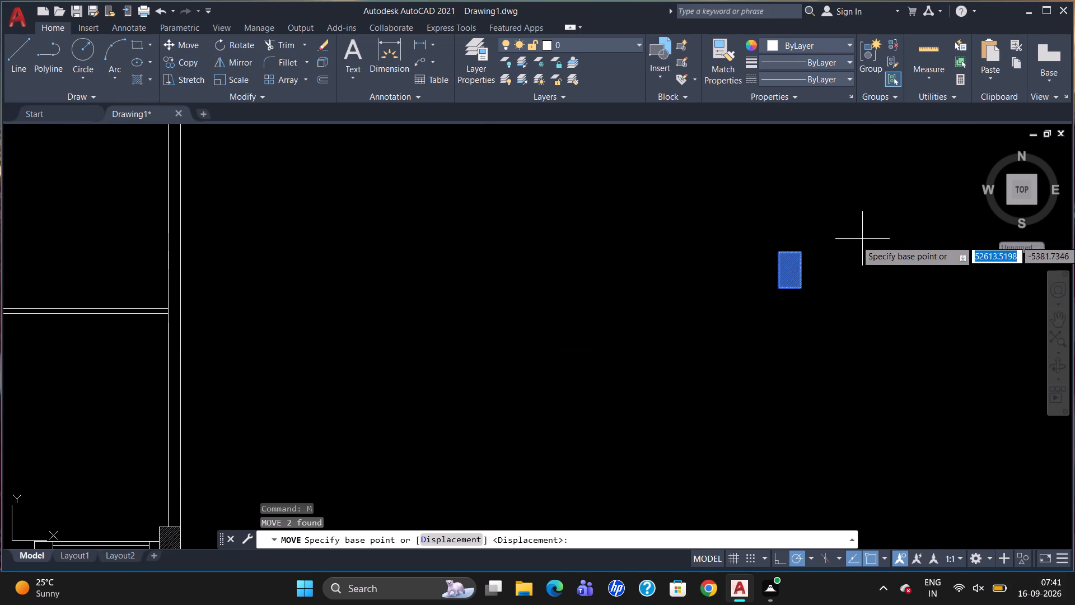
click(801, 252)
scroll(719, 310, down, 1)
scroll(336, 300, up, 4)
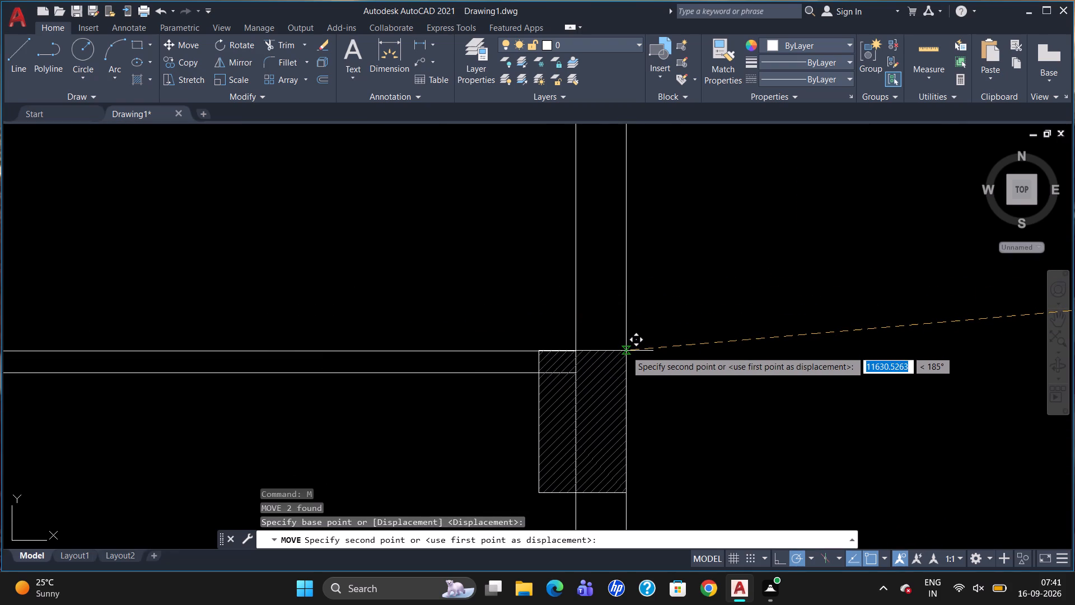
scroll(626, 351, up, 2)
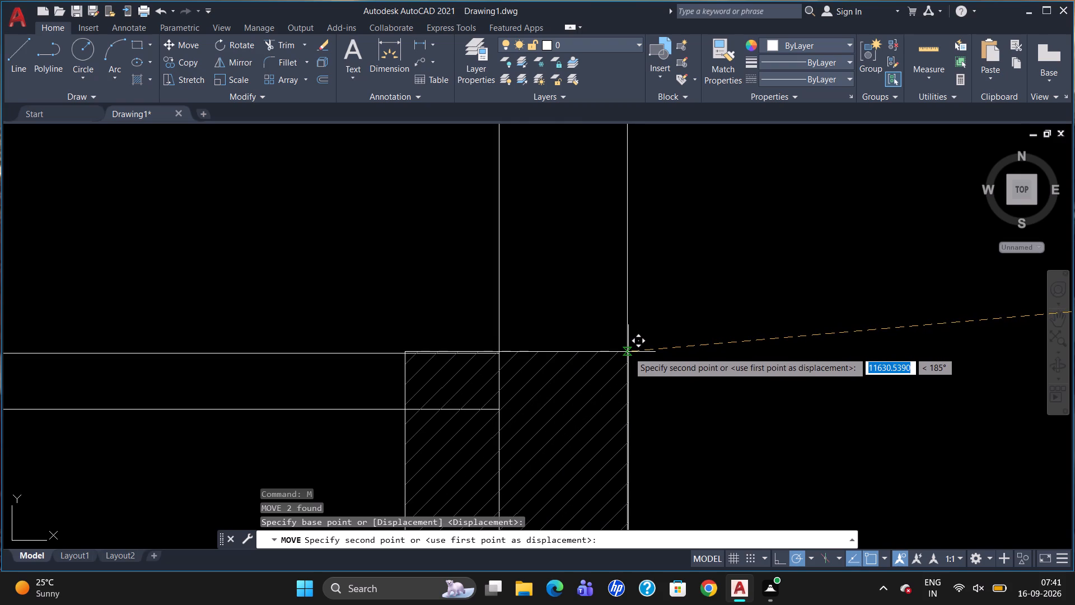
click(627, 354)
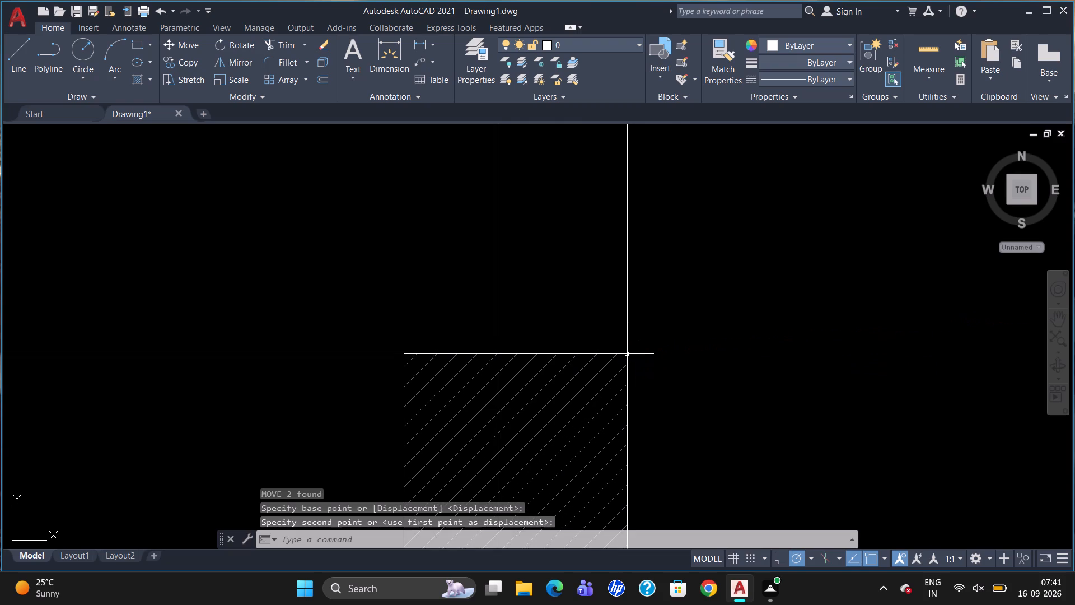
Move the placed column slightly up so its top edge aligns with the partition's upper line at the right wall's inner line.
scroll(687, 269, down, 2)
scroll(665, 383, up, 2)
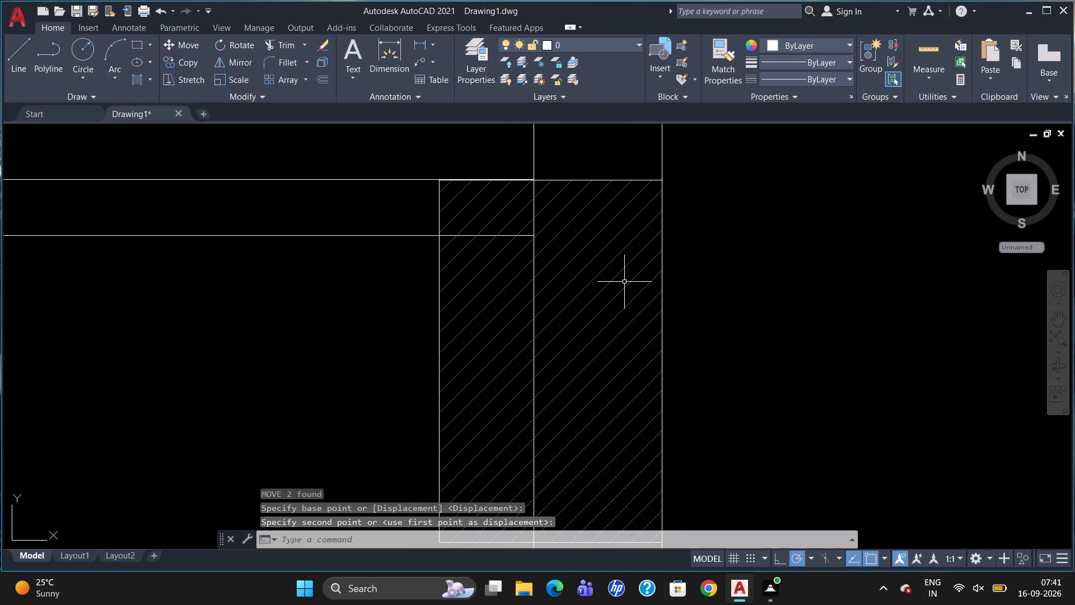
scroll(523, 193, up, 2)
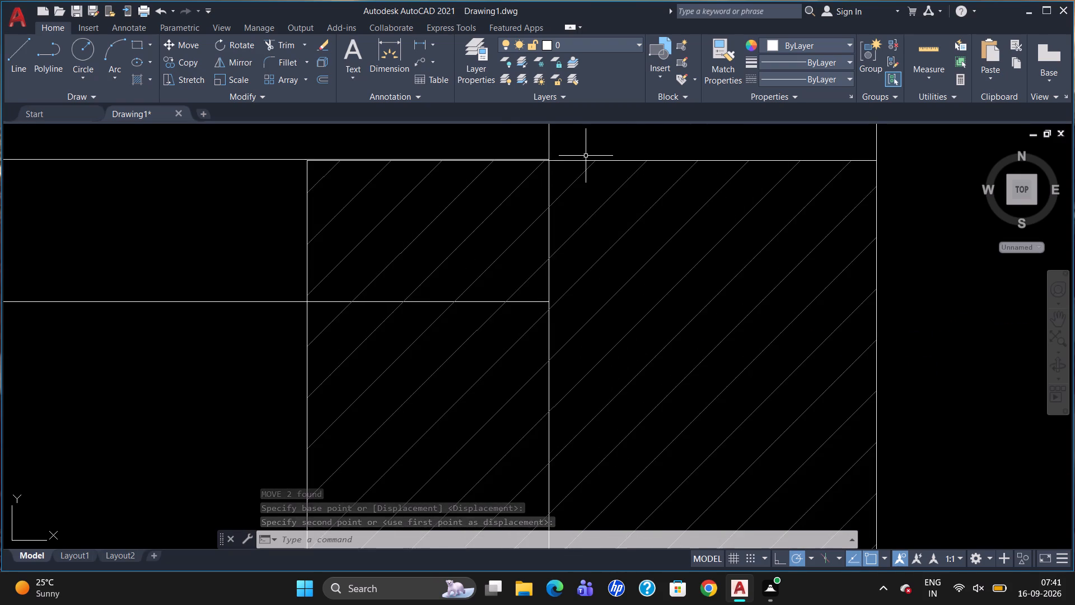
click(585, 159)
key(m)
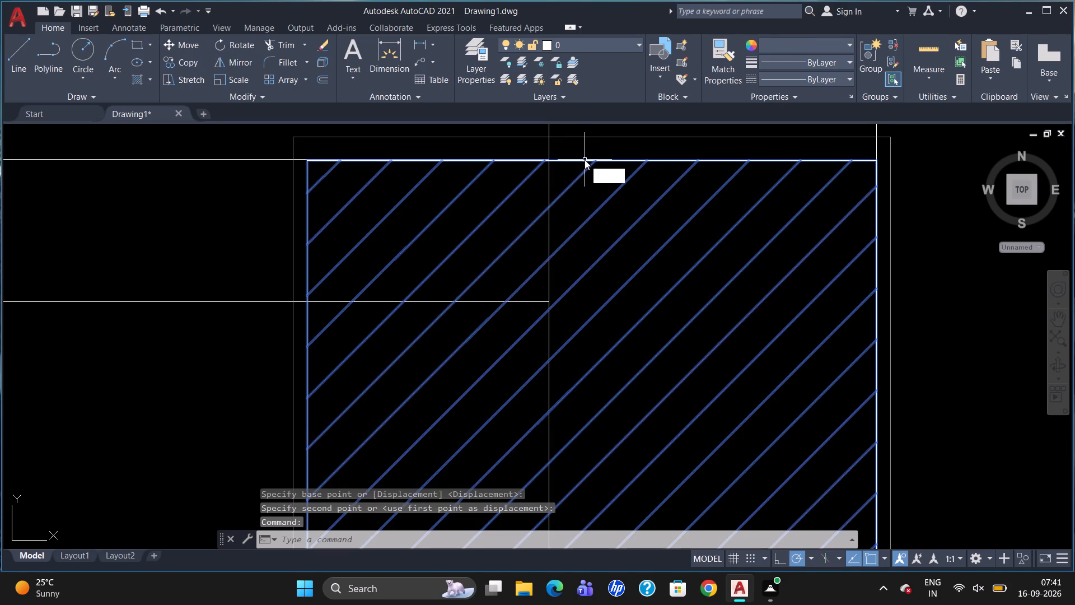
key(Return)
scroll(580, 149, up, 3)
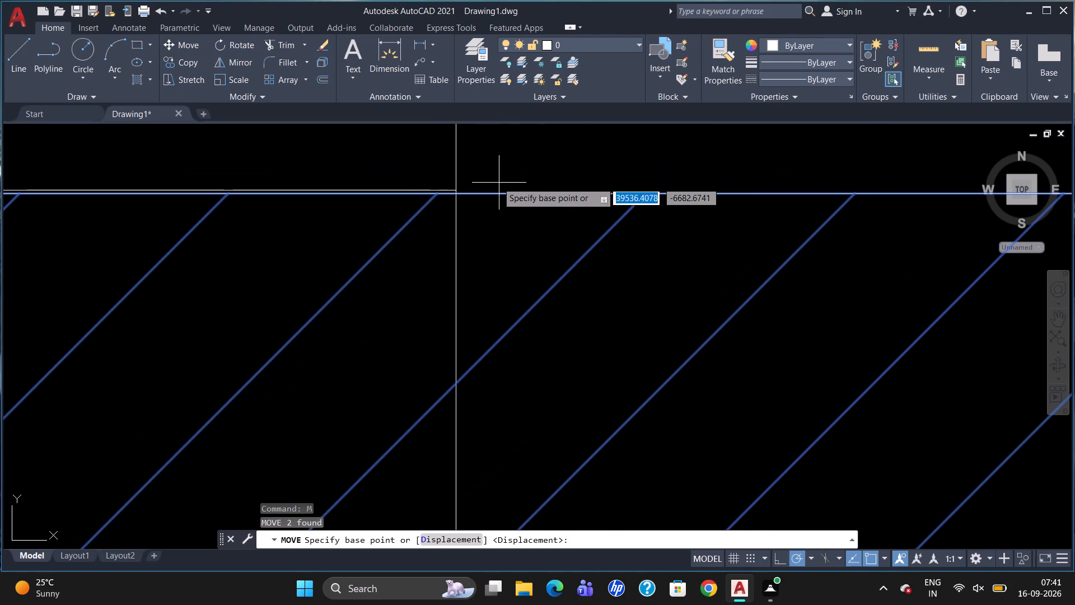
click(460, 194)
click(456, 187)
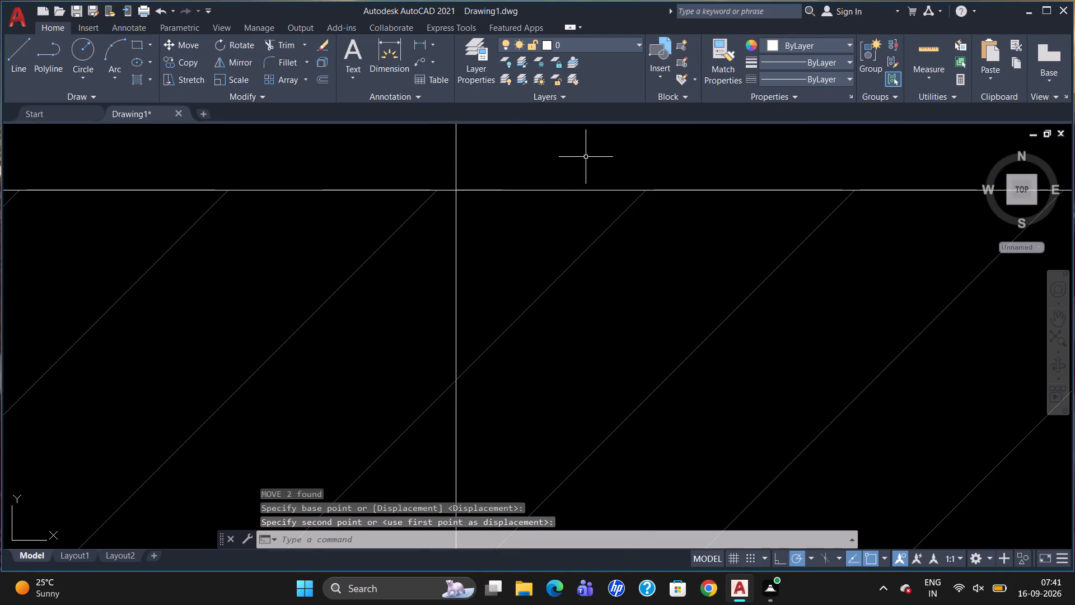
Break the partition's lower line at the left edge of the hatched column.
scroll(586, 156, down, 5)
scroll(667, 205, down, 1)
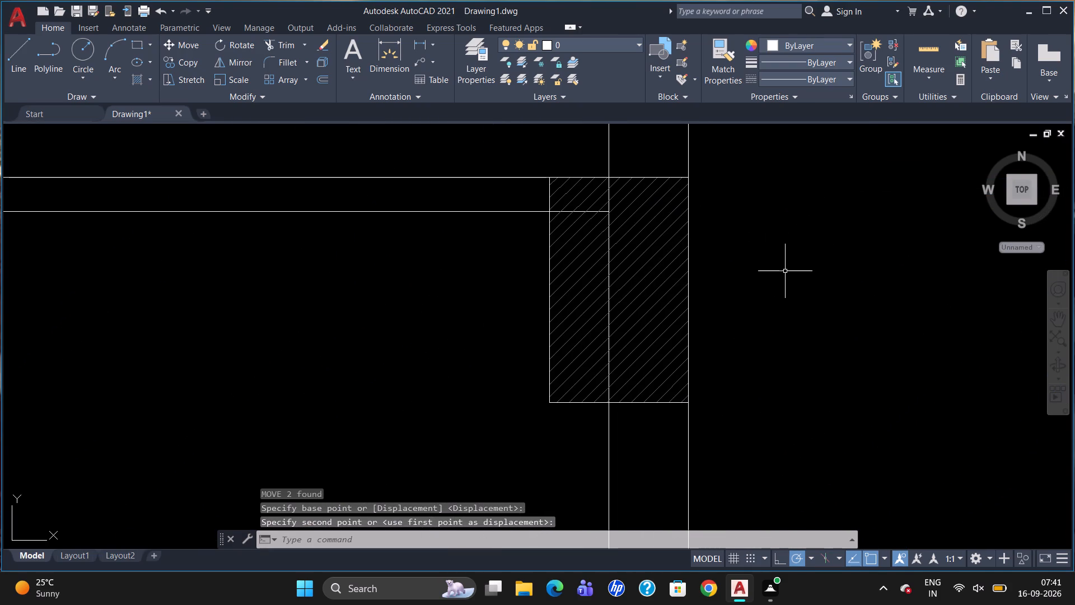
text(BR)
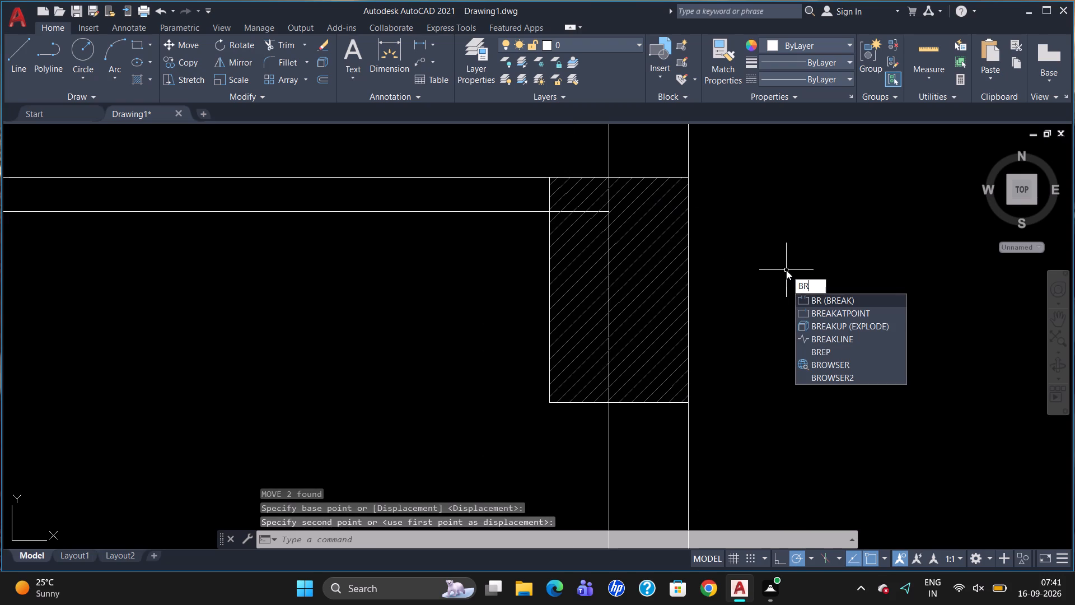
click(810, 315)
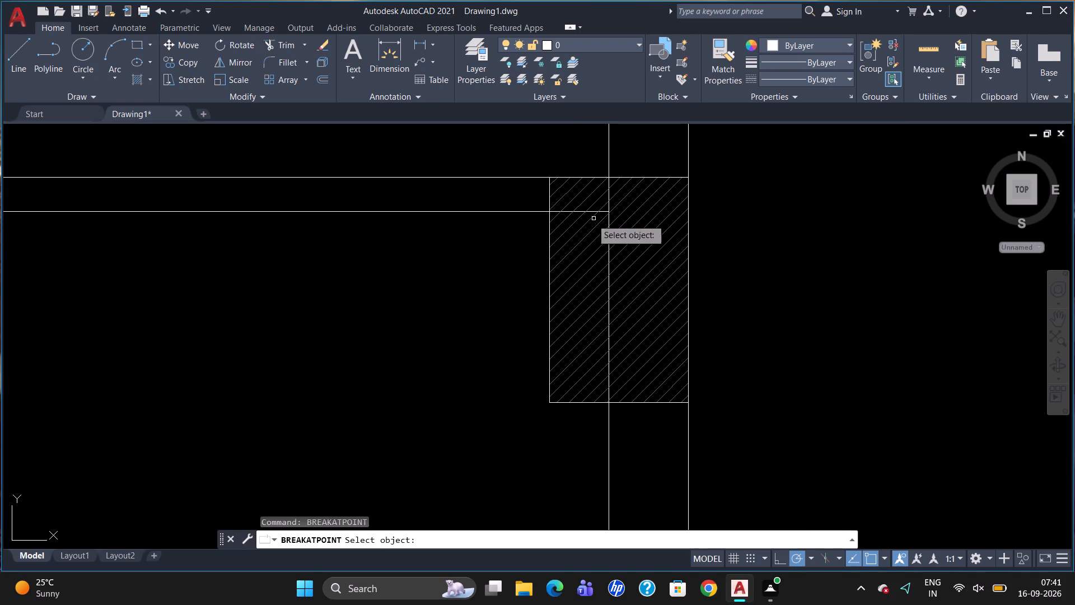
click(541, 212)
click(548, 209)
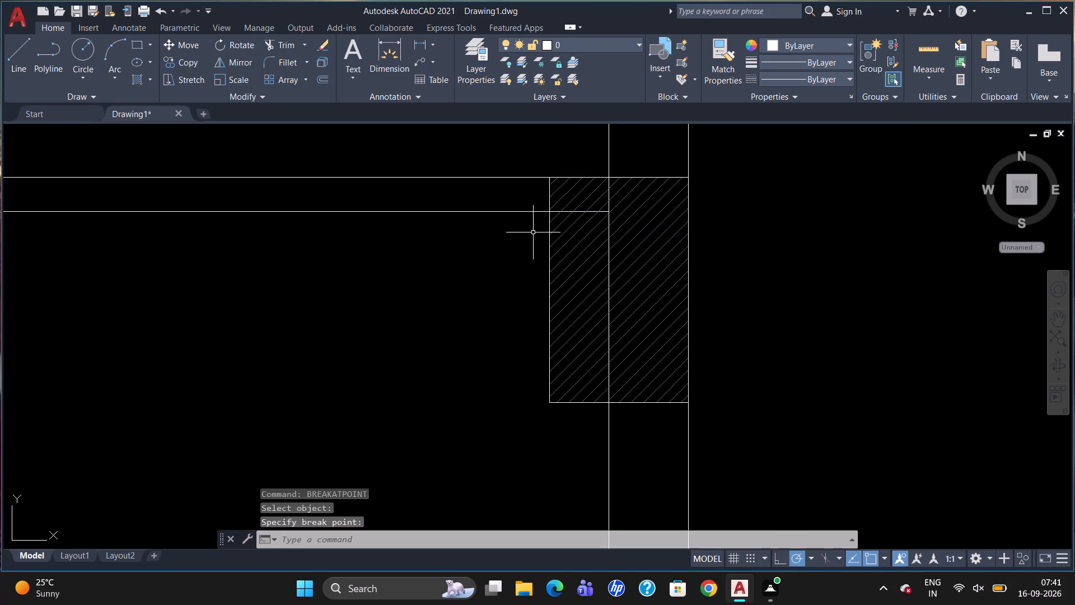
Break the right wall's inner line at the bottom edge and the top edge of the hatched column.
text(BR)
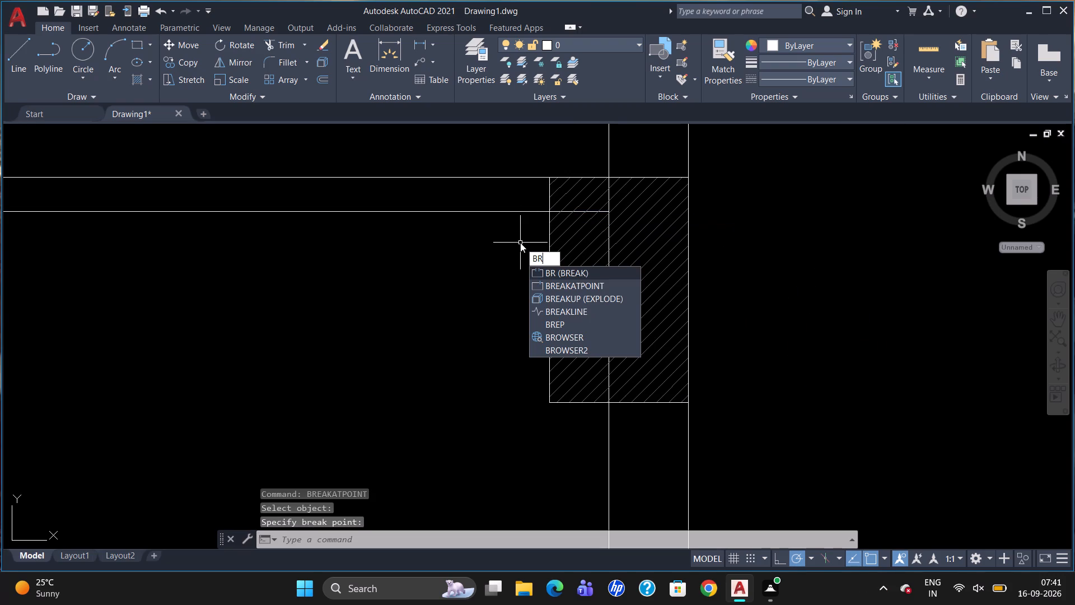
click(536, 287)
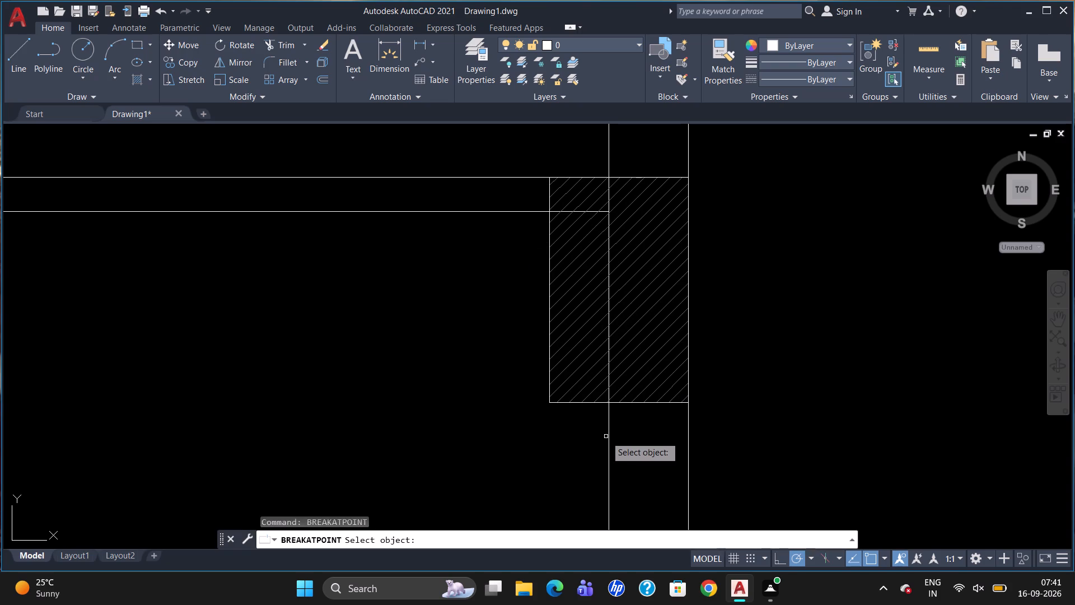
click(608, 435)
click(609, 401)
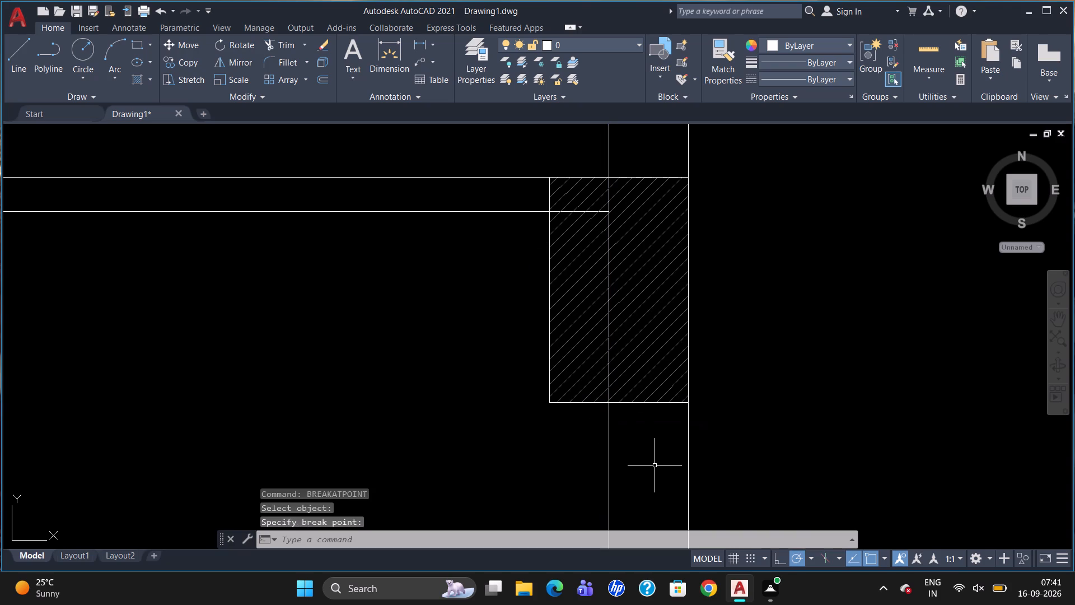
text(BR)
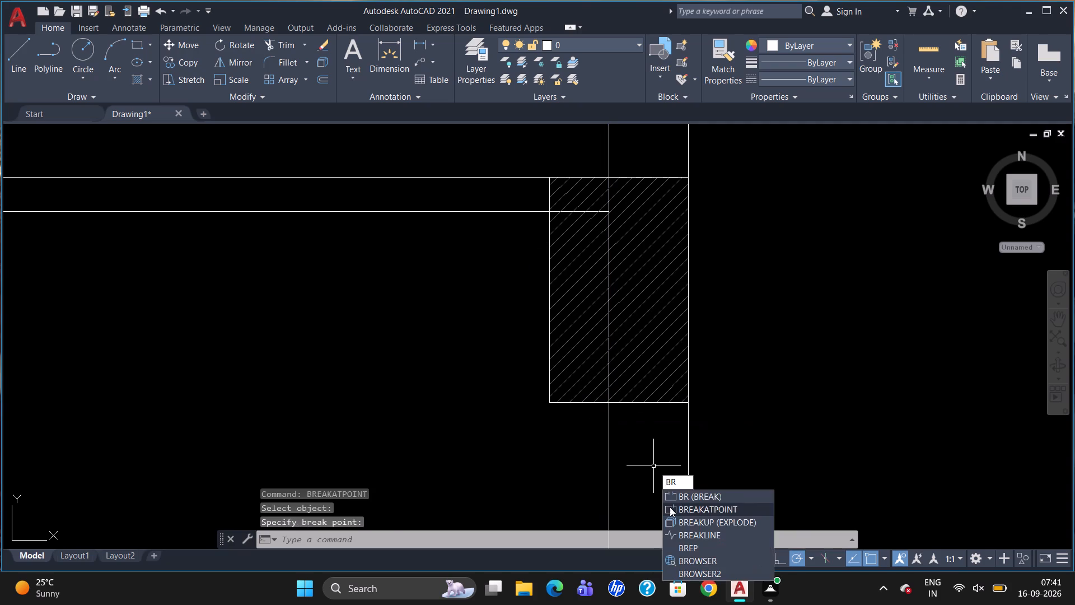
click(670, 507)
click(609, 165)
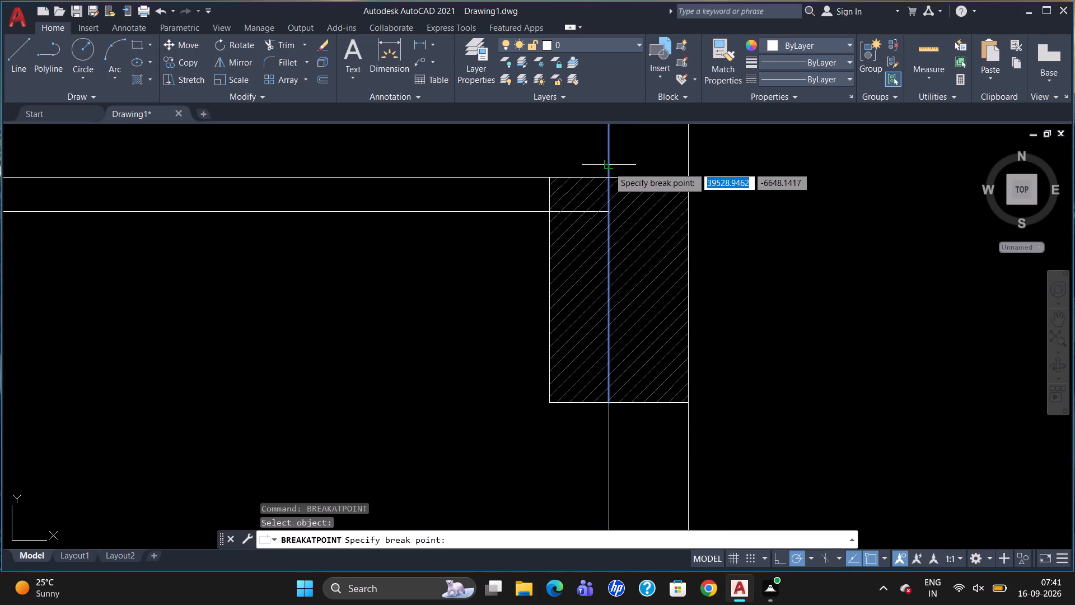
click(609, 175)
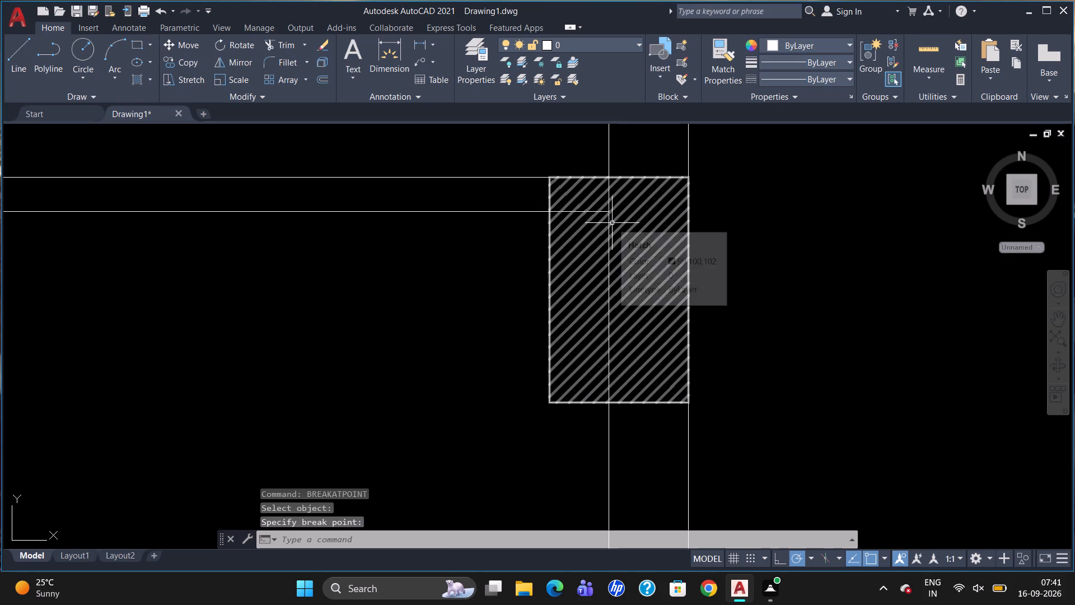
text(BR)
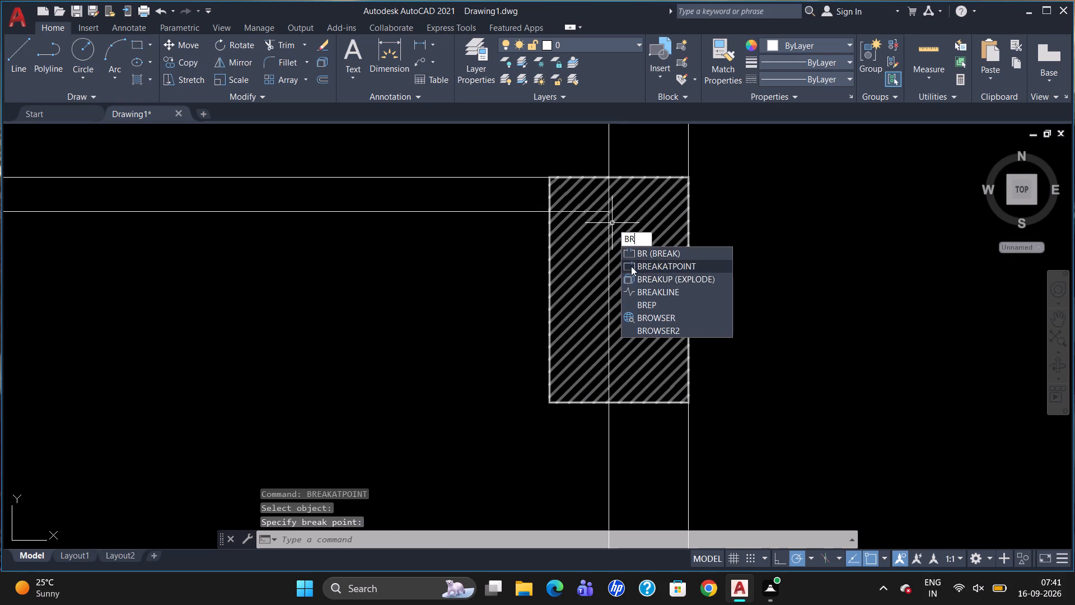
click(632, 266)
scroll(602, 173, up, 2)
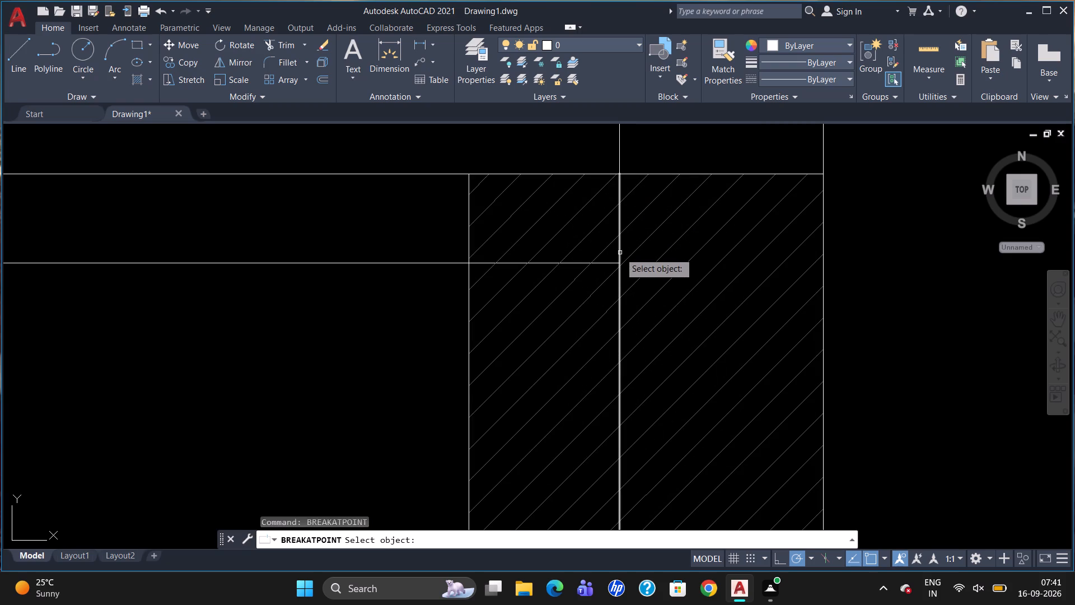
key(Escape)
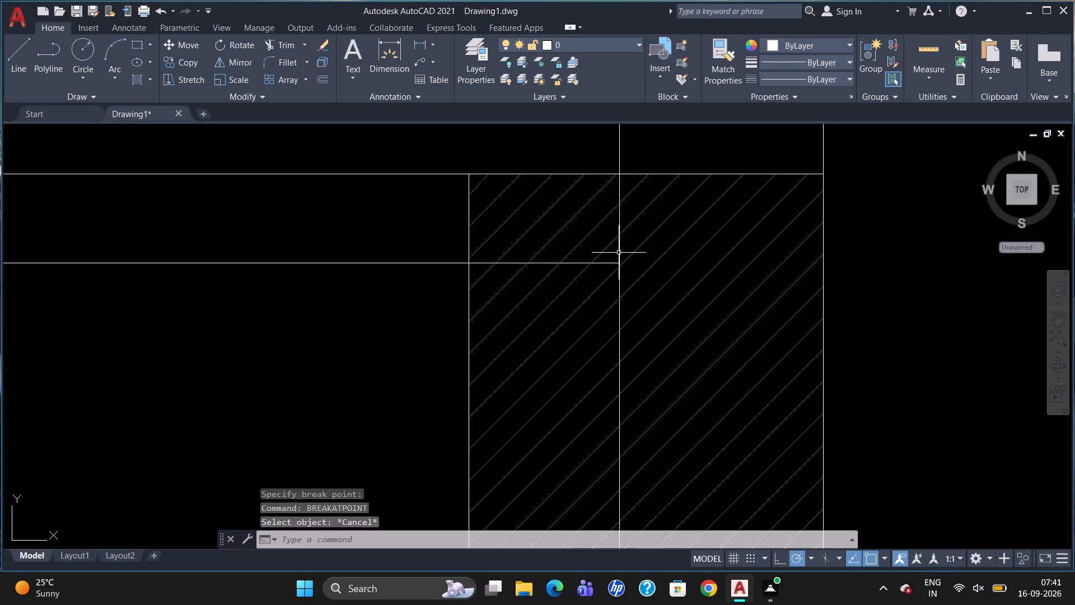
Erase the wall line segment and the partition line segment that run inside the hatched column.
click(619, 253)
click(610, 262)
key(Delete)
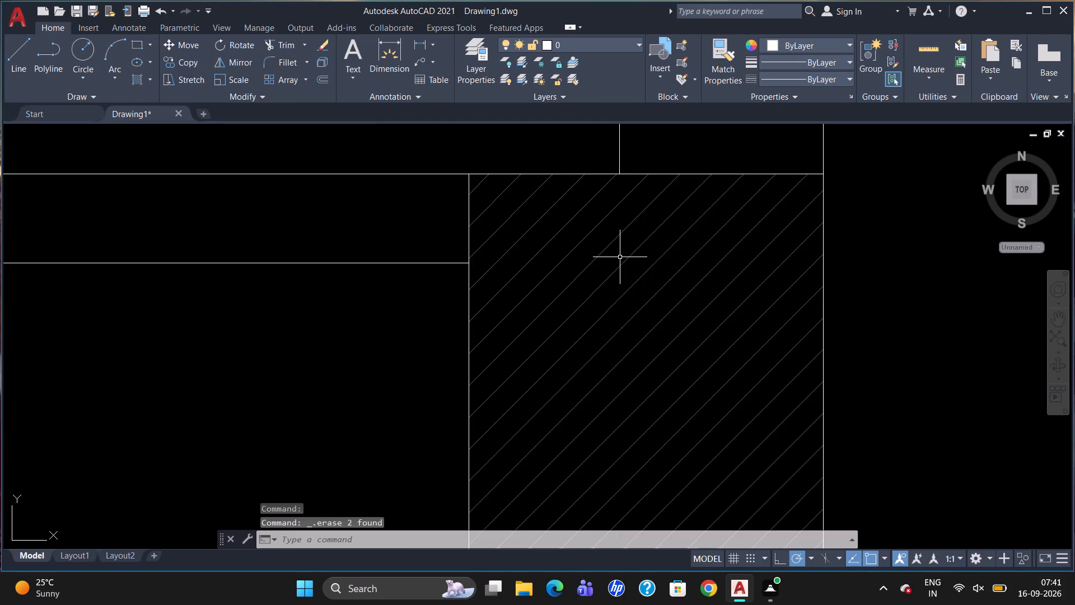
Draw a line from the column's lower-left corner 100 downward, continuing horizontally to the right wall's inner line.
scroll(620, 254, down, 4)
scroll(675, 236, down, 1)
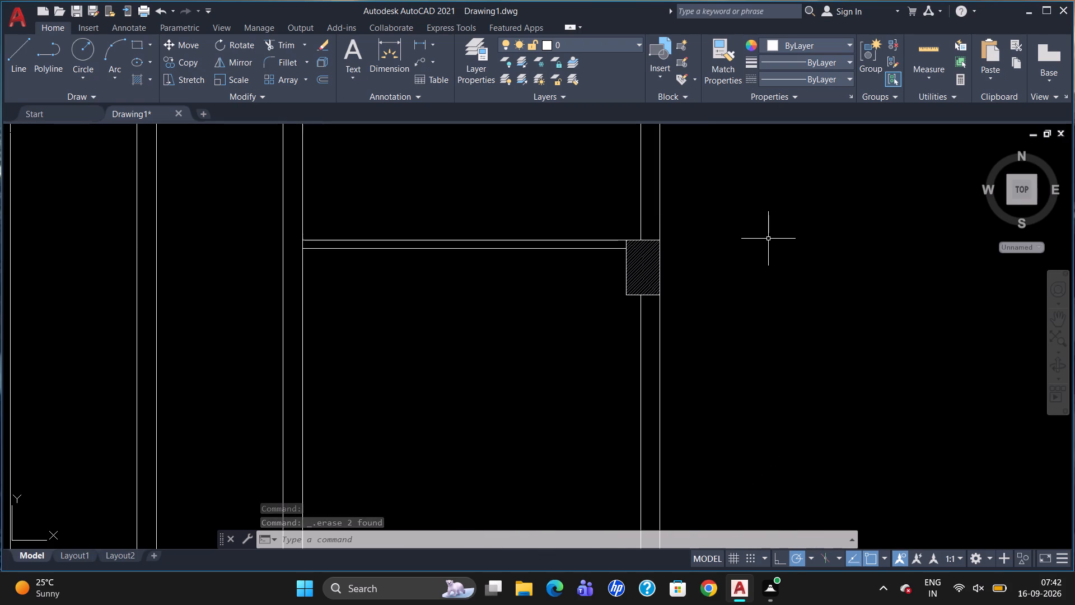
scroll(770, 238, down, 1)
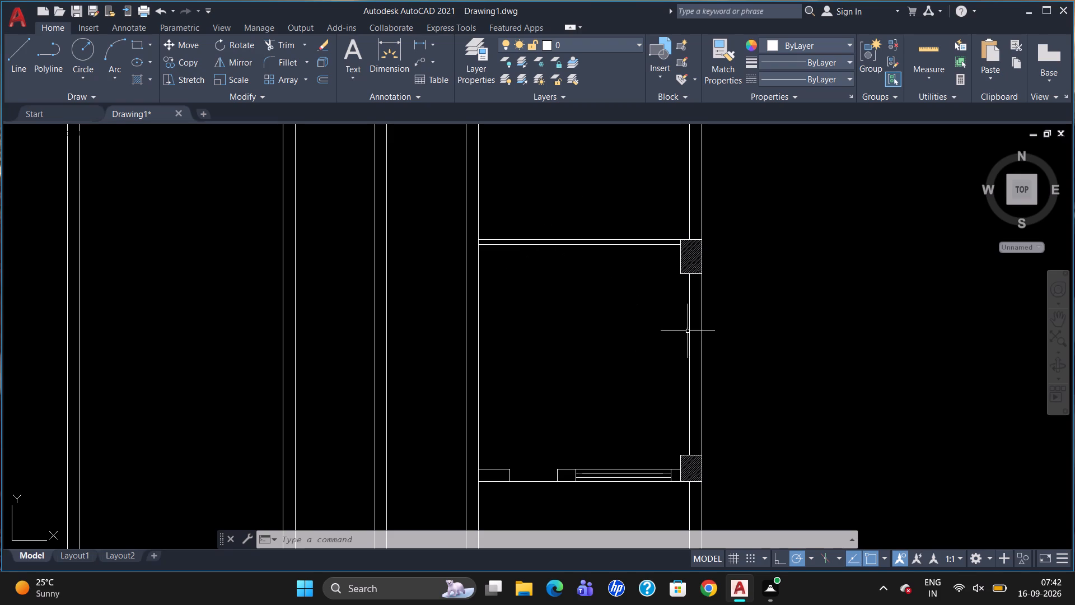
scroll(722, 312, up, 1)
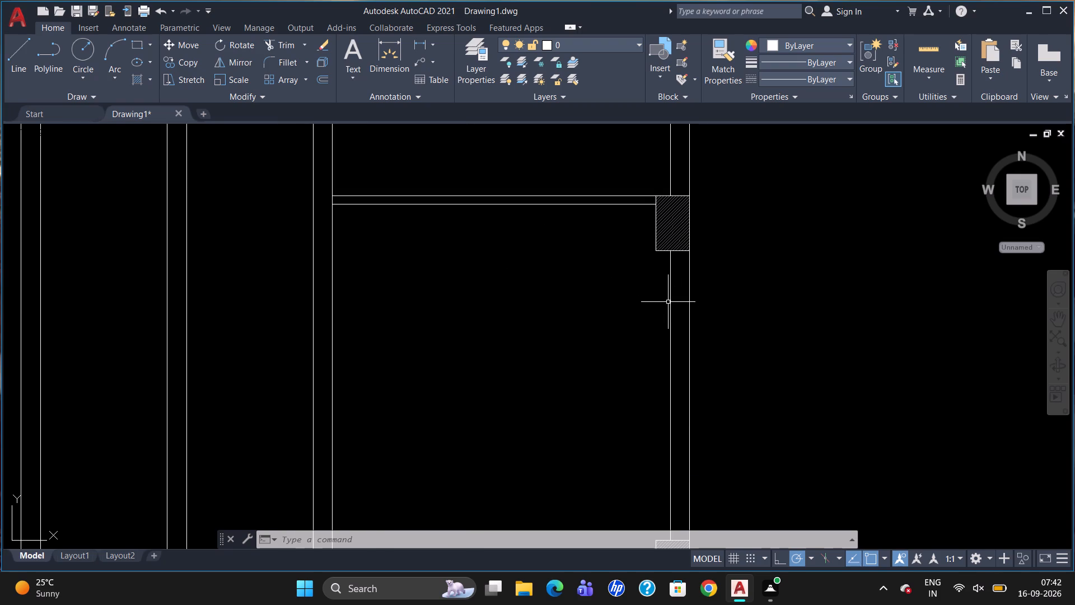
key(l)
key(Return)
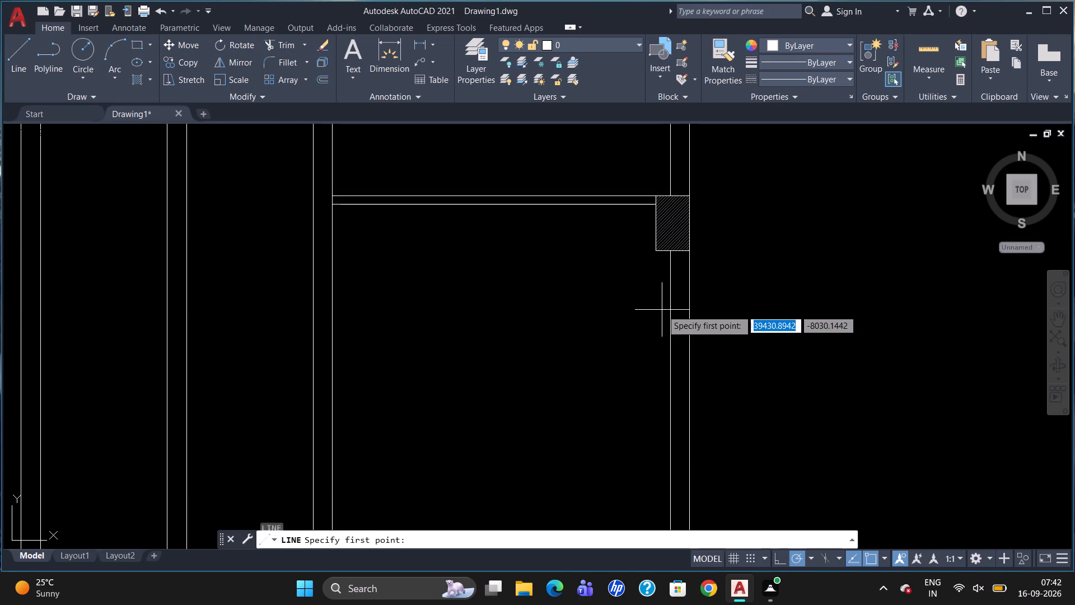
click(656, 251)
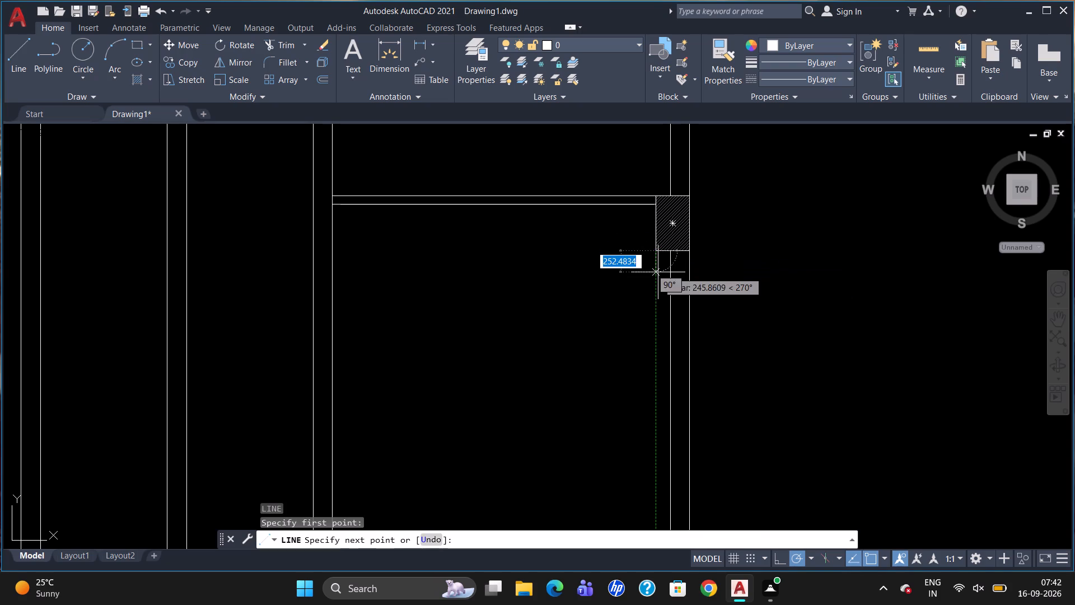
text(100)
key(Return)
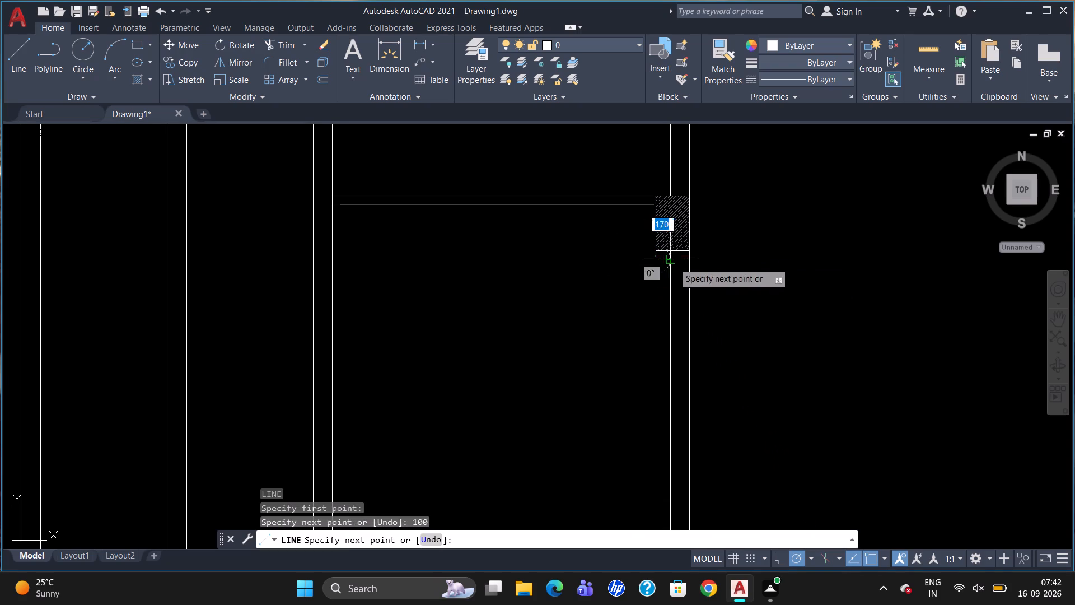
click(672, 263)
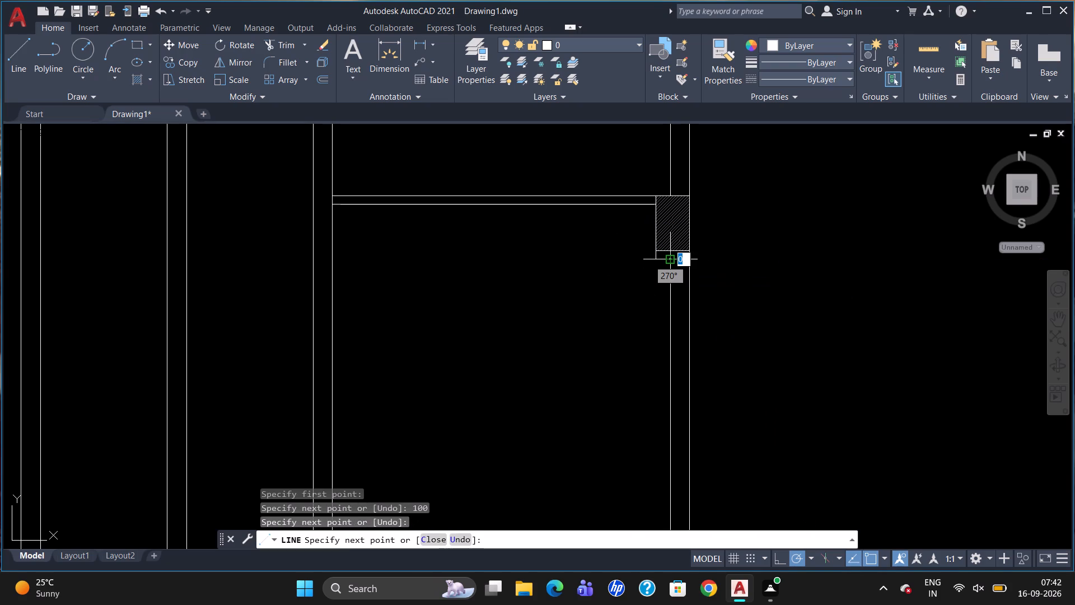
key(Escape)
Trim the piece of the right wall's inner line between the column's bottom edge and the new short horizontal line.
text(TR)
key(Return)
key(Return)
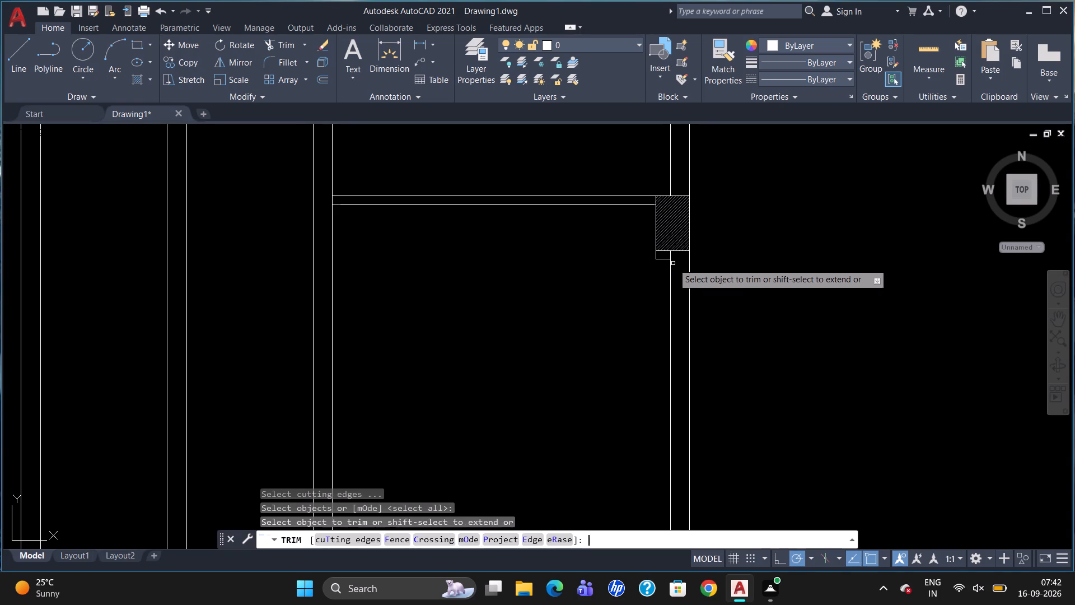
scroll(669, 248, up, 2)
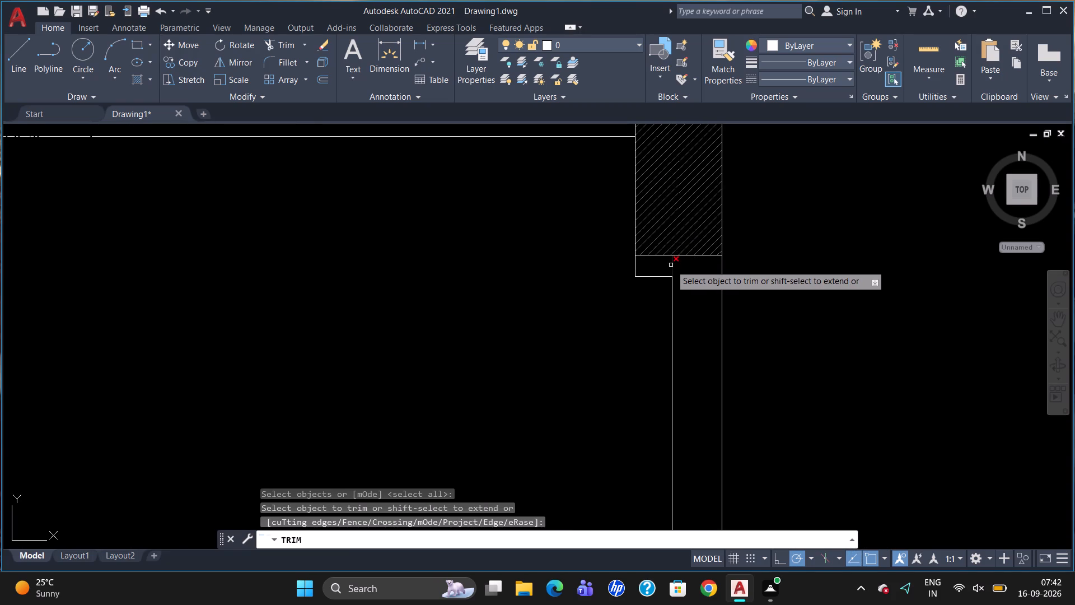
click(671, 265)
scroll(775, 235, down, 2)
key(Escape)
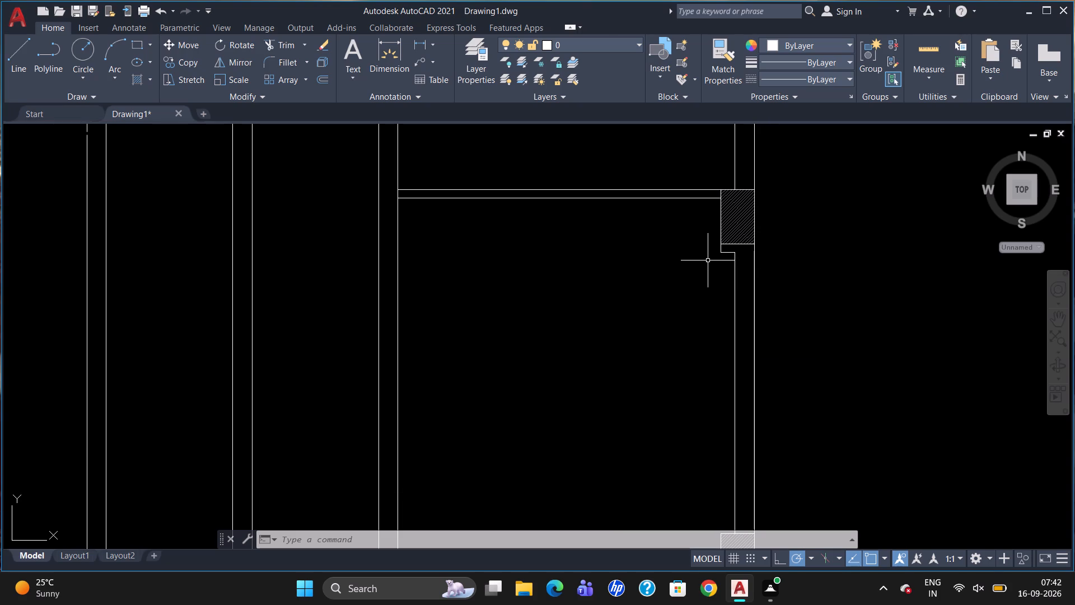
Measure the vertical distance from the short stub's lower corner beside the column up to the partition's lower line using a temporary linear dimension.
text(DLI)
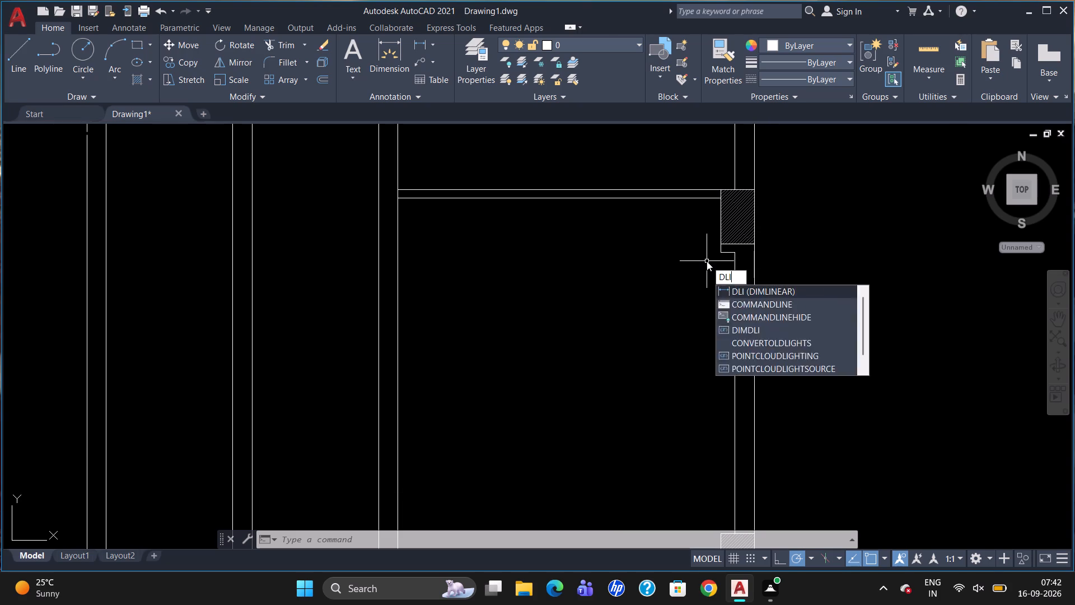
key(Return)
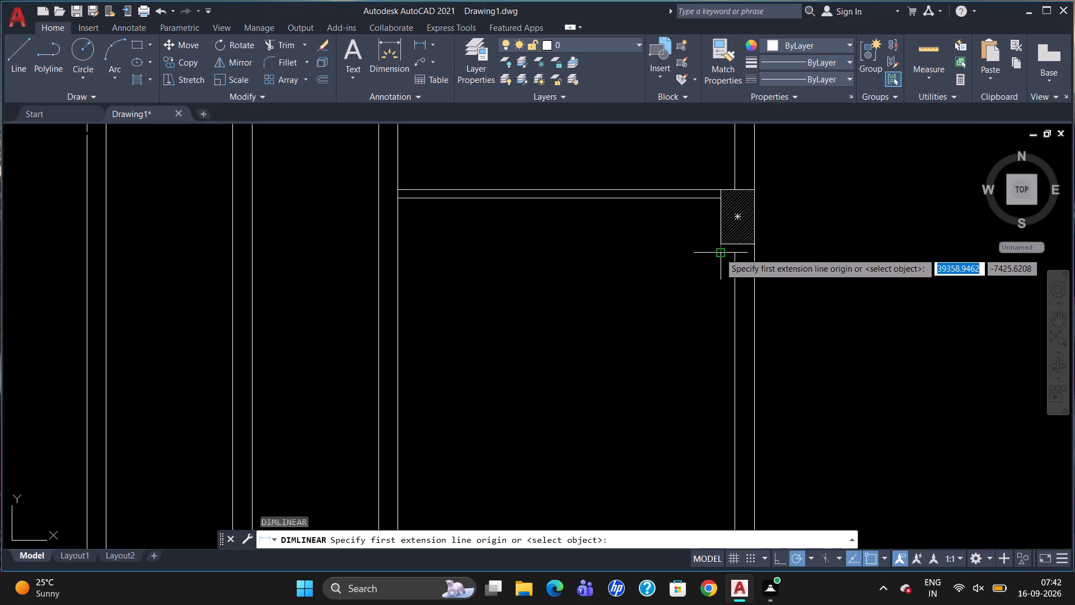
click(719, 253)
click(717, 199)
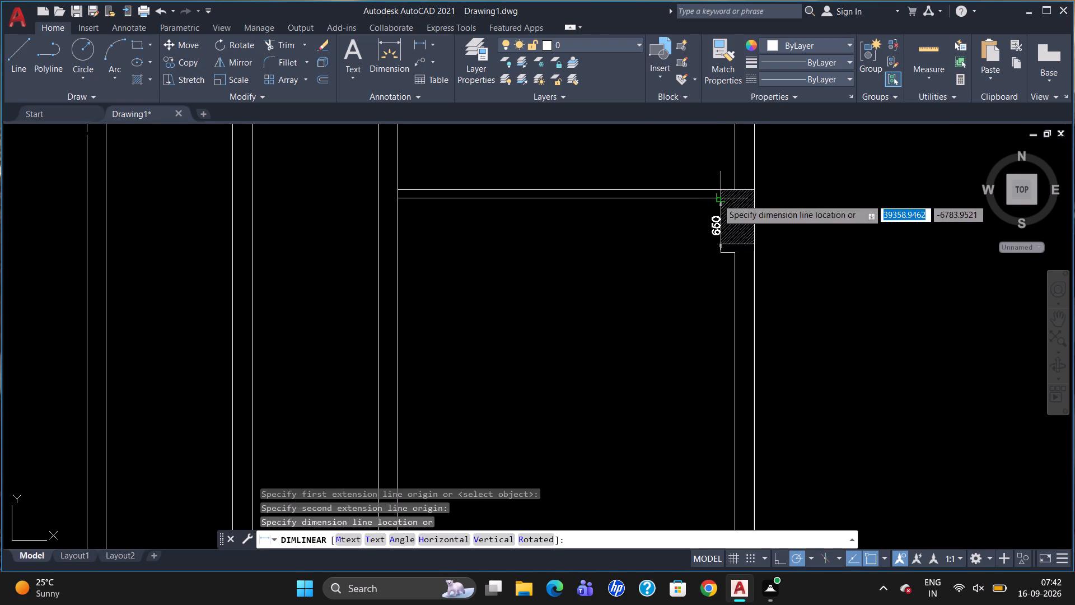
click(713, 205)
click(706, 227)
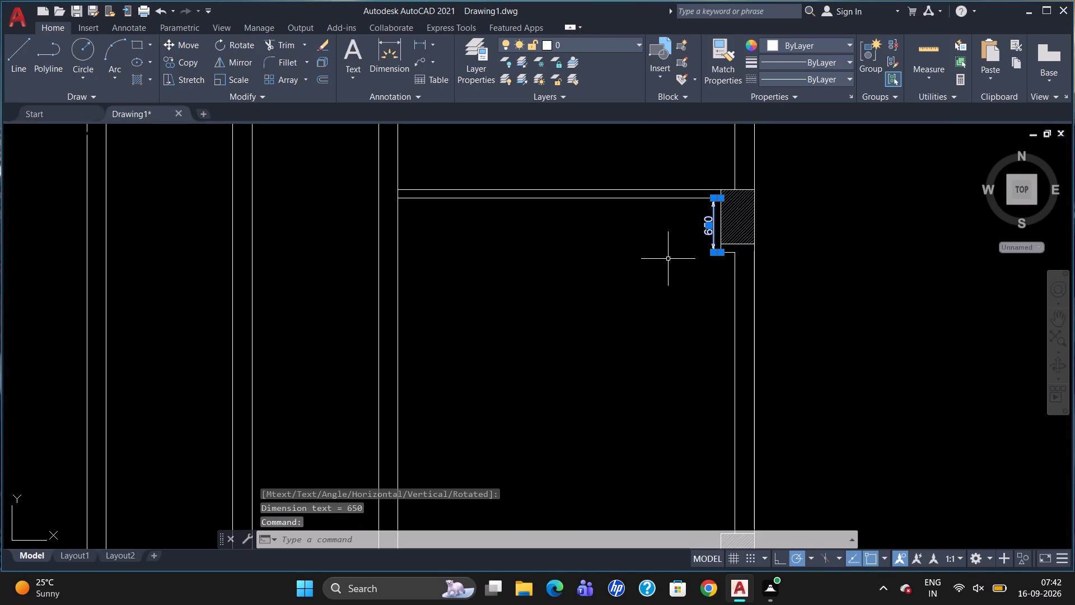
key(Delete)
Draw a line 2775 leftward from the corner 100 below the hatched column, continuing vertically up to the partition's lower line.
key(l)
key(Return)
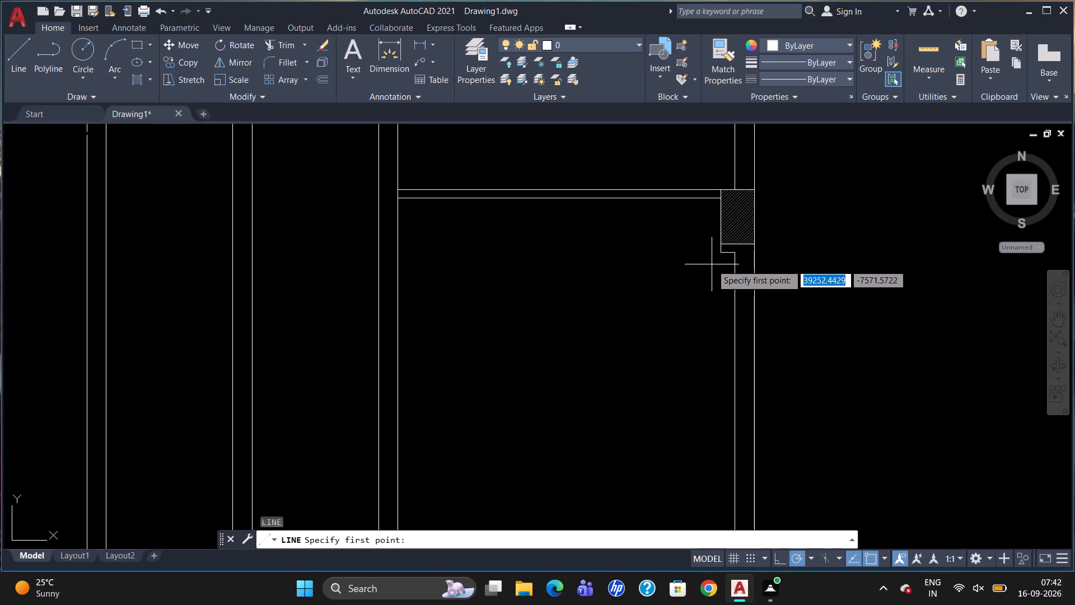
click(721, 252)
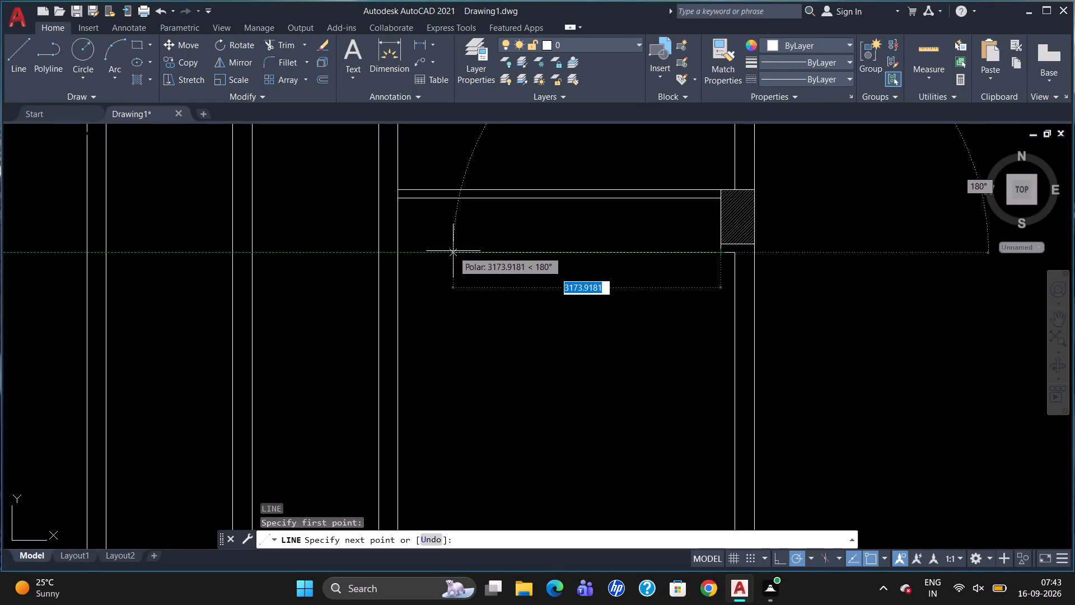
text(277)
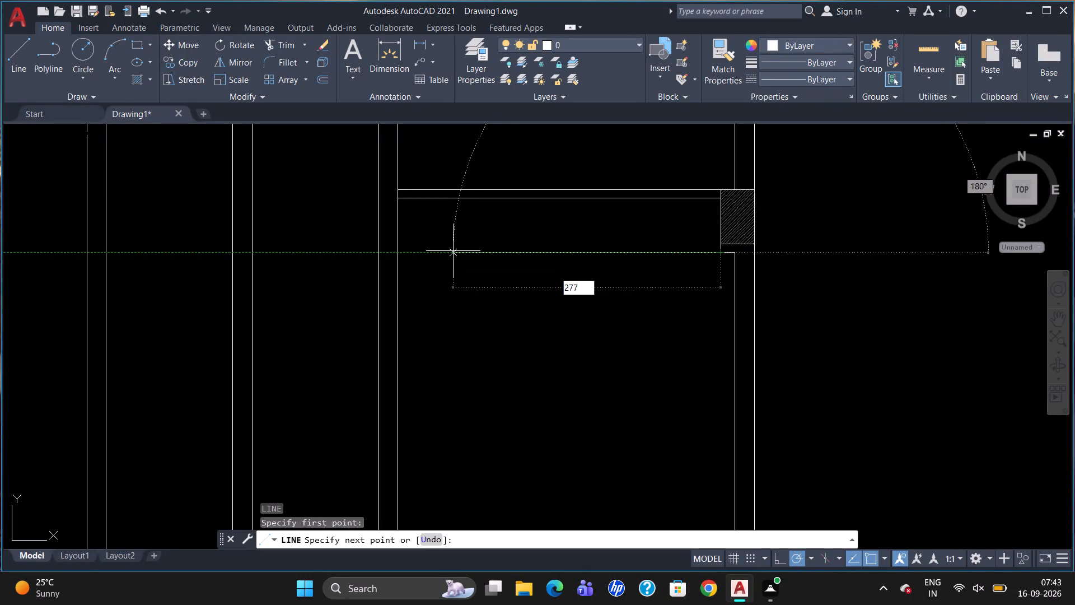
key(5)
key(Return)
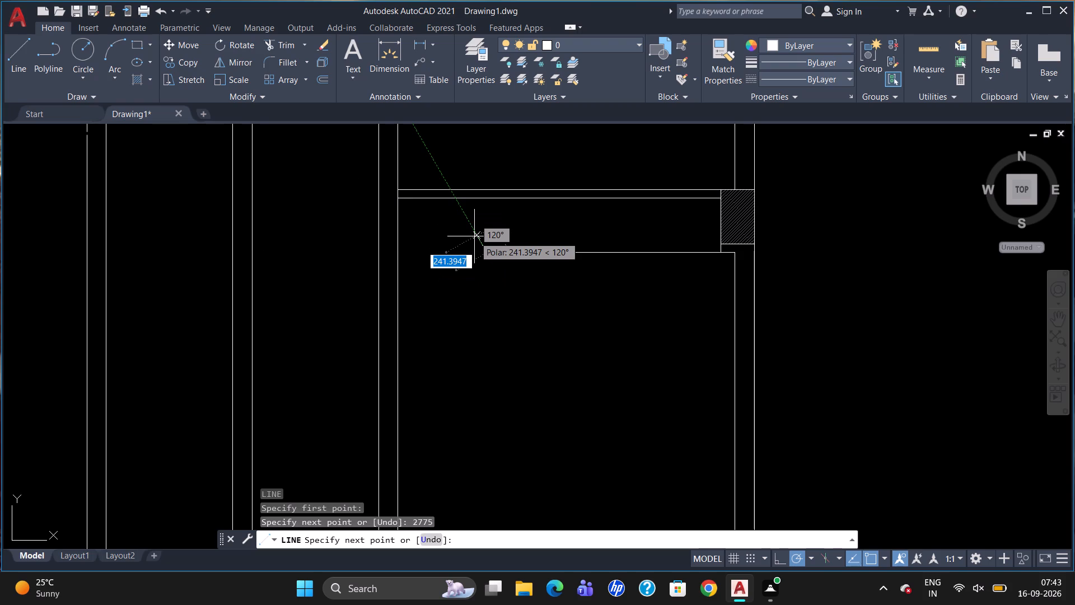
click(488, 196)
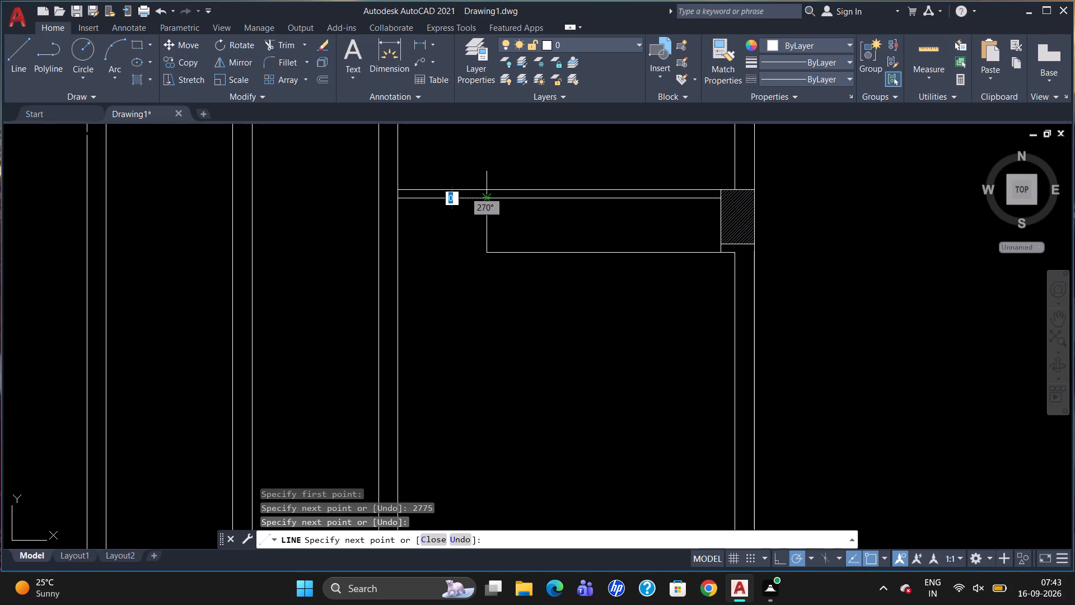
key(Escape)
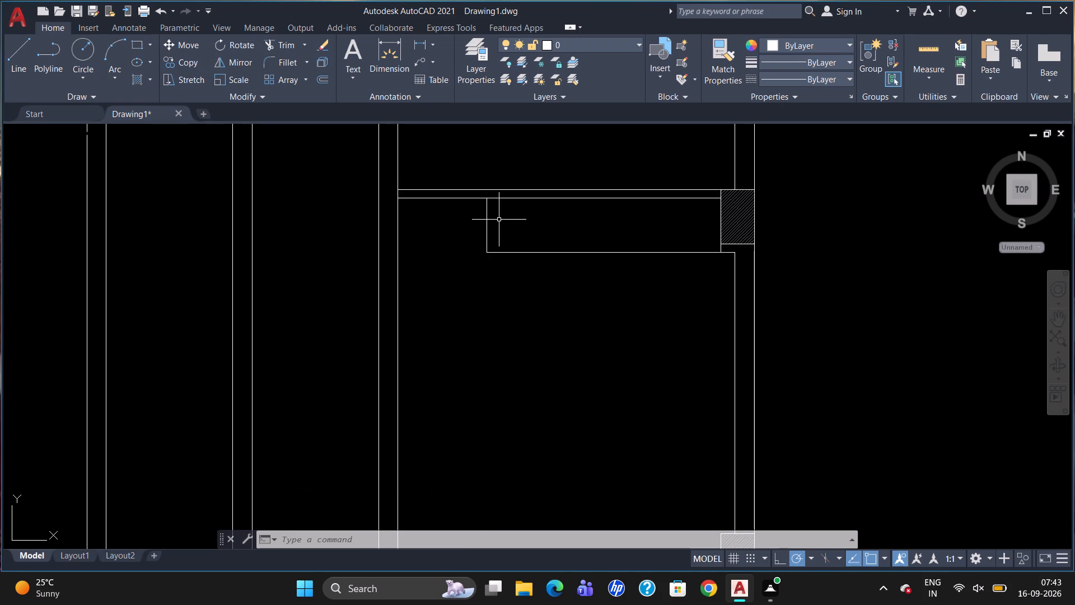
Offset the new vertical line 100 to the right, into the recess.
key(o)
key(Return)
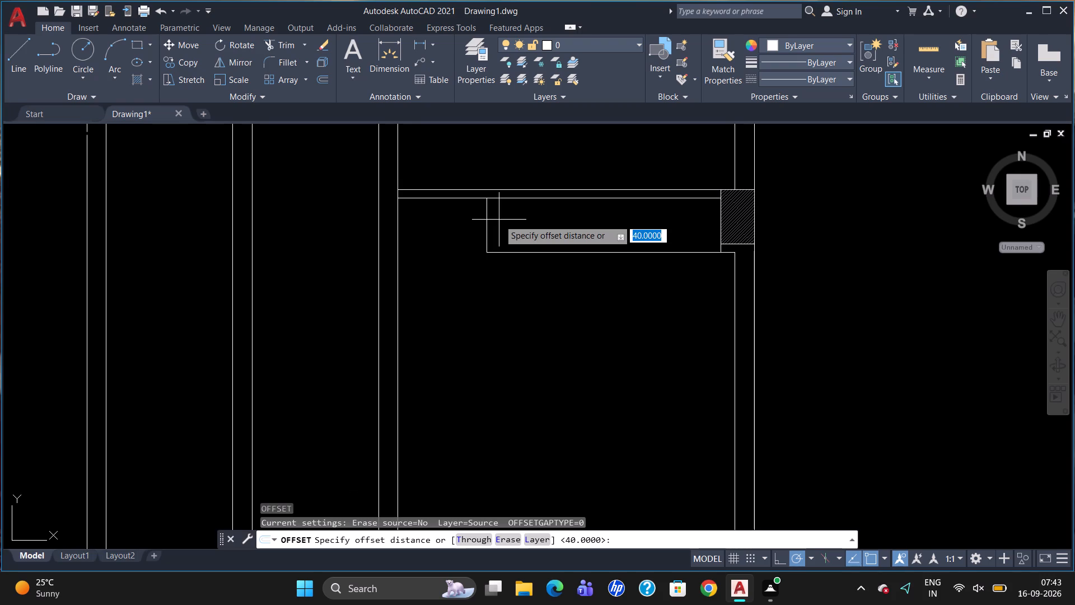
text(100)
key(Return)
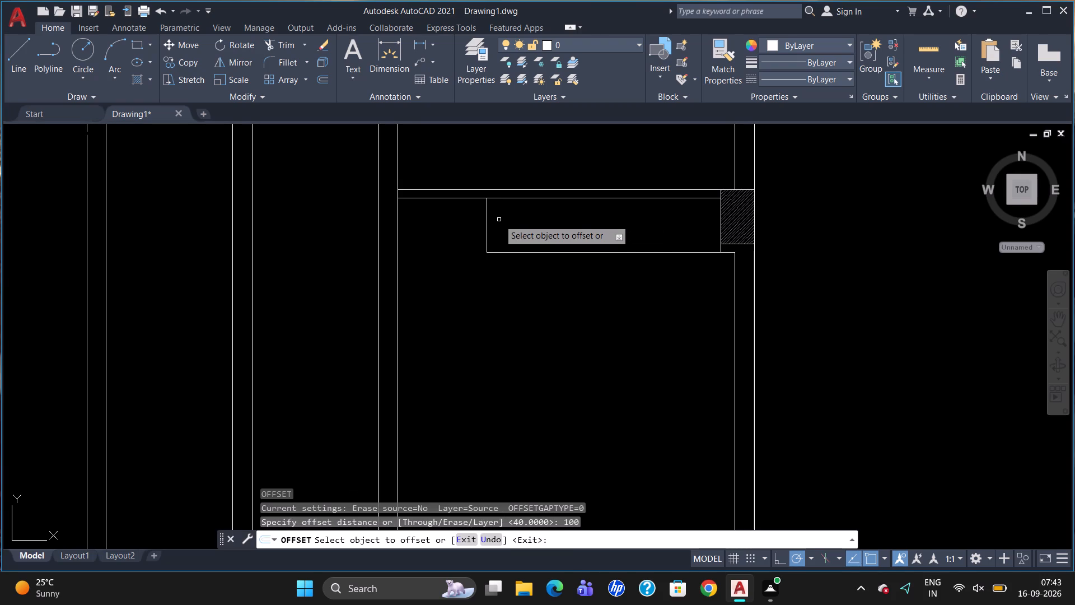
click(486, 215)
click(515, 222)
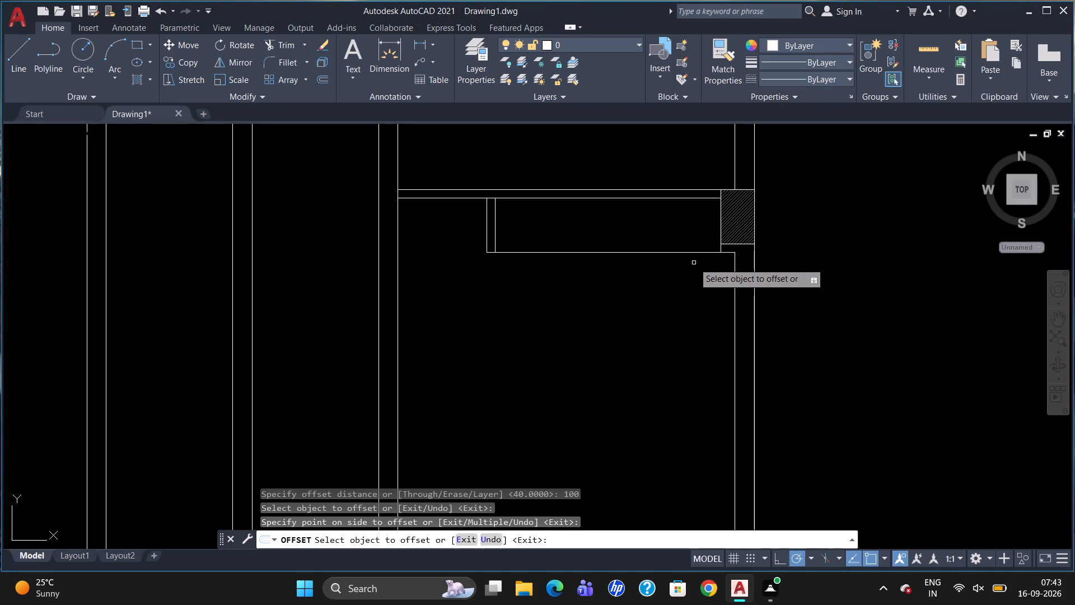
key(Escape)
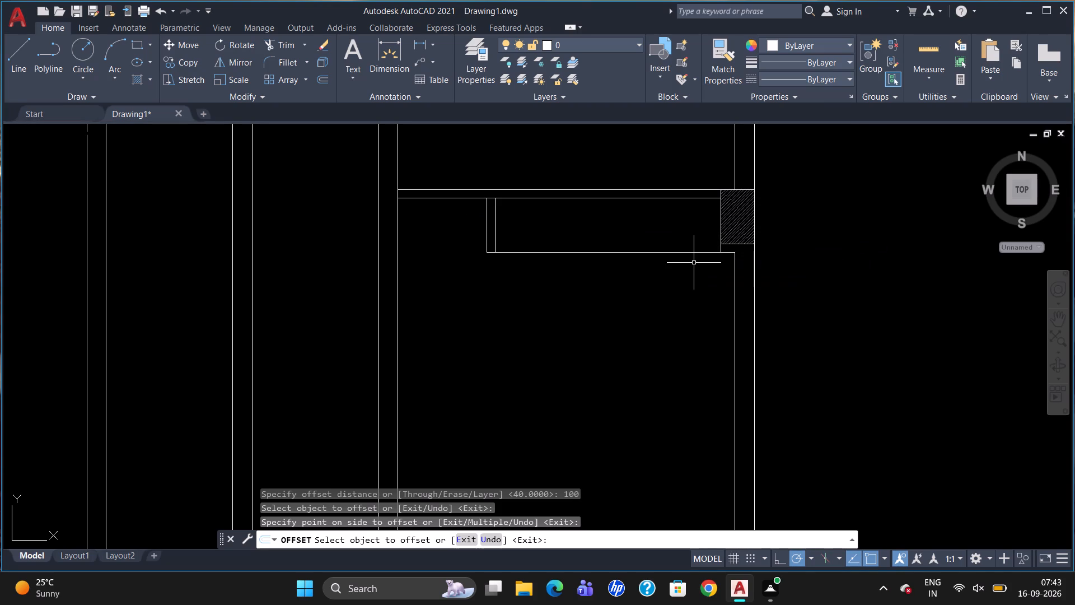
Draw a vertical line 100 left of the column's left edge, from the partition's lower line down to the 2775 horizontal line.
key(l)
key(Return)
text(TK)
key(Return)
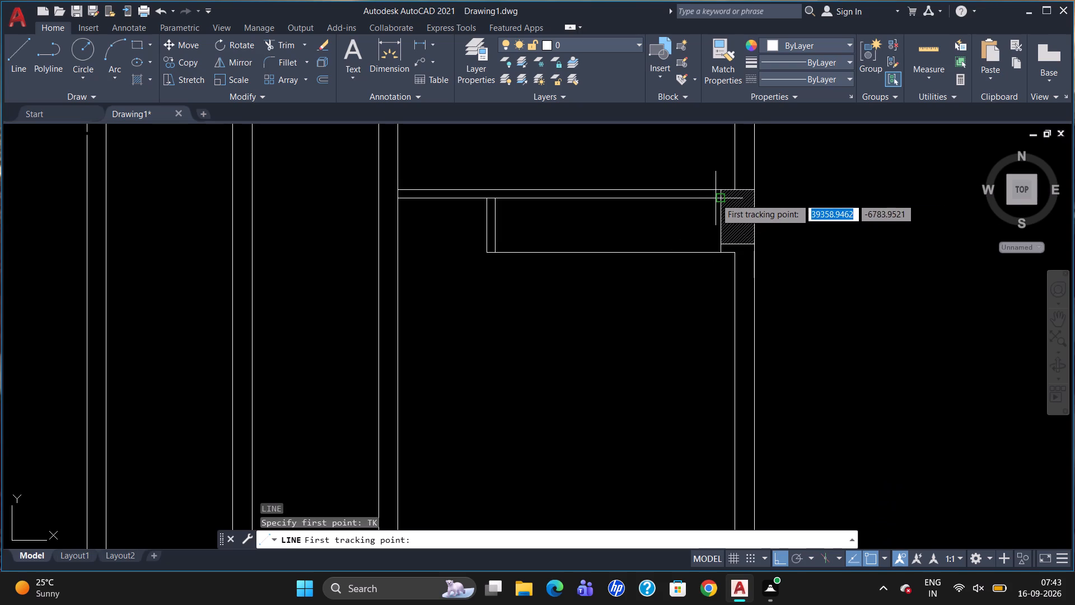
click(716, 198)
text(100)
key(Return)
key(Return)
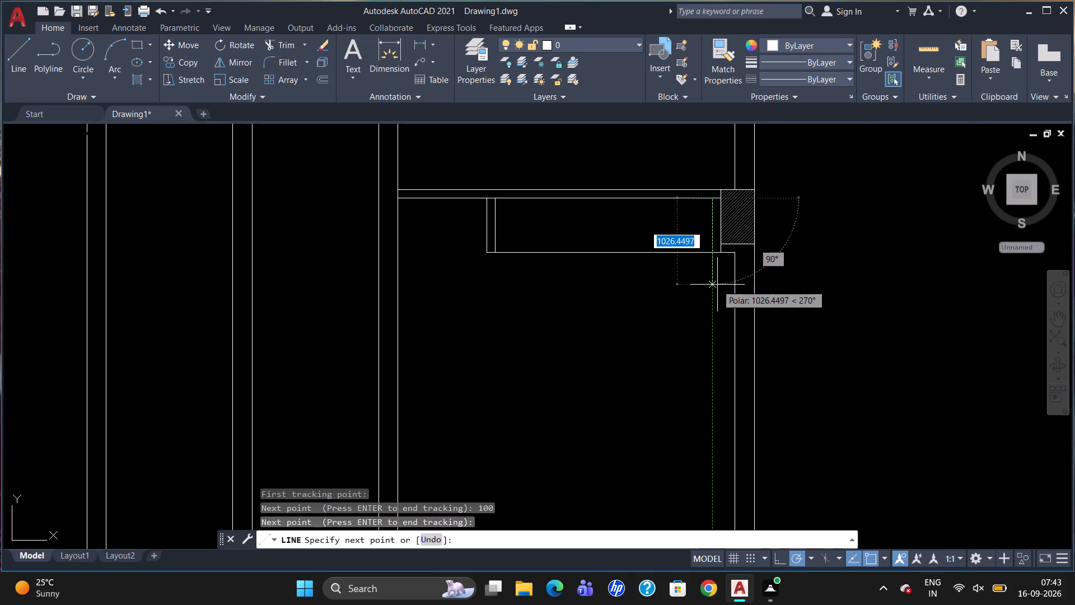
click(713, 251)
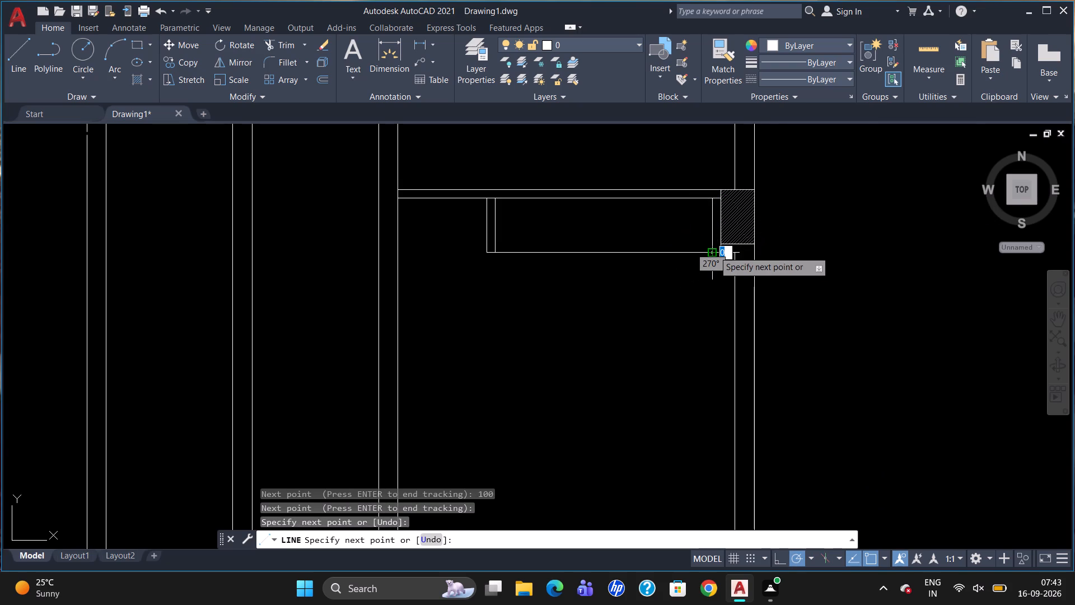
key(Escape)
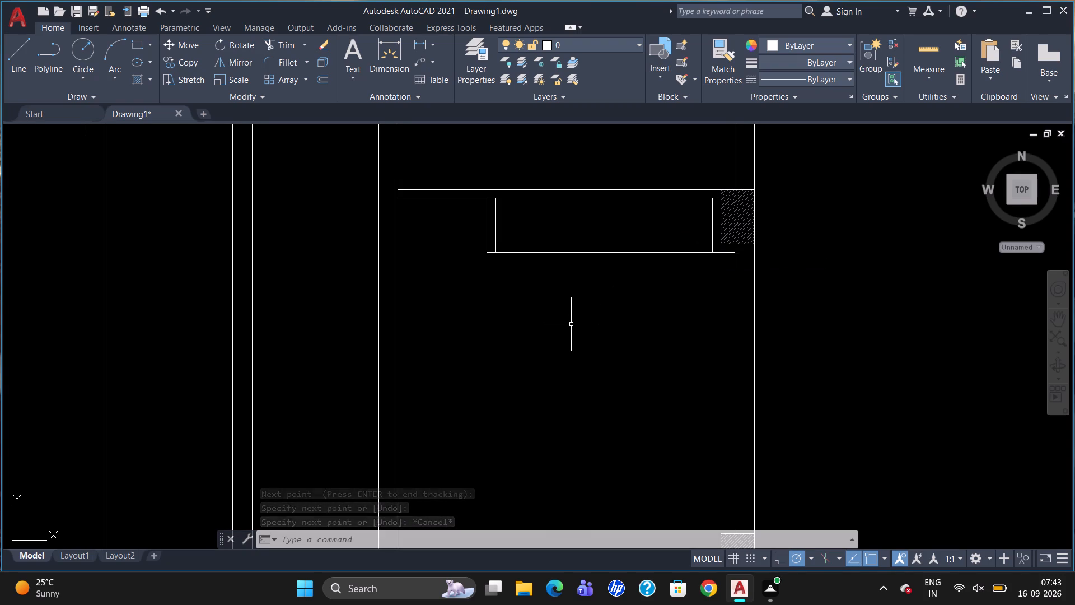
key(Escape)
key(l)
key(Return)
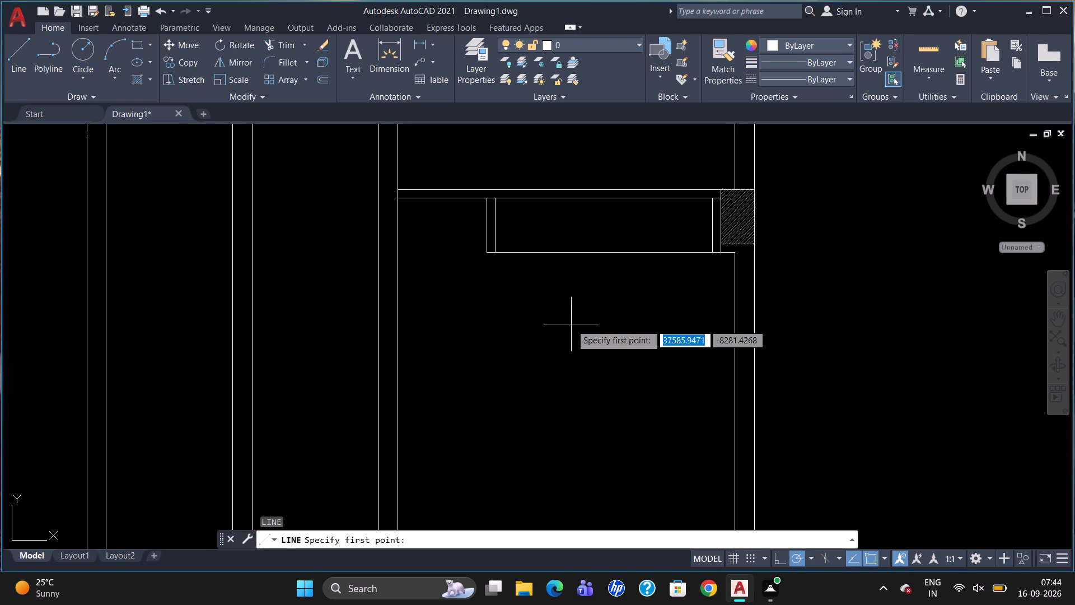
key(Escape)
Break the 2775 horizontal line at the lower ends of the recess's two inner vertical lines.
text(BR)
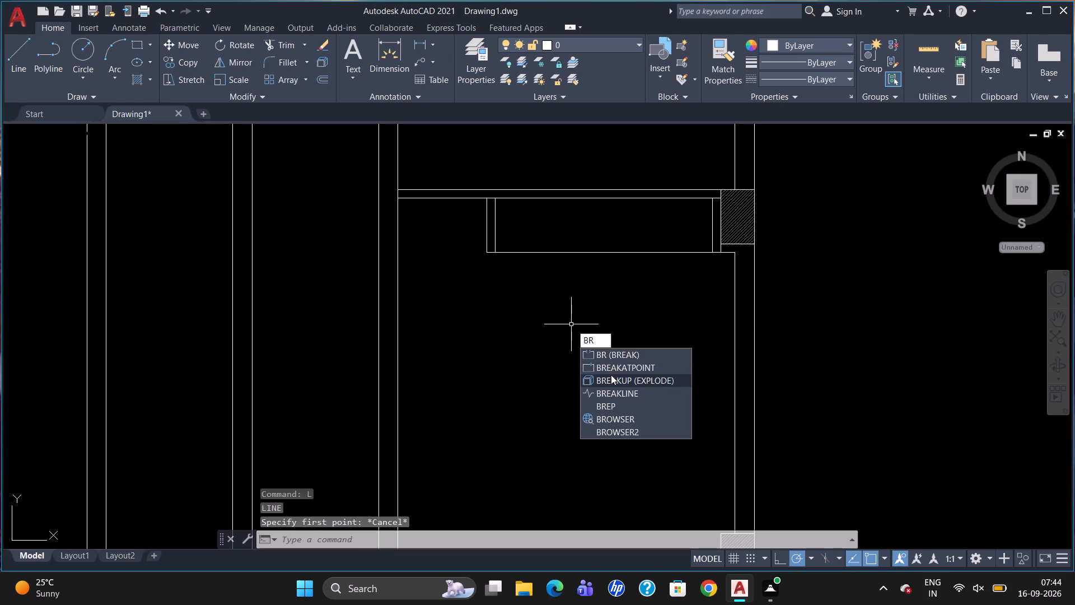
scroll(630, 347, down, 1)
scroll(513, 308, down, 2)
scroll(517, 319, up, 2)
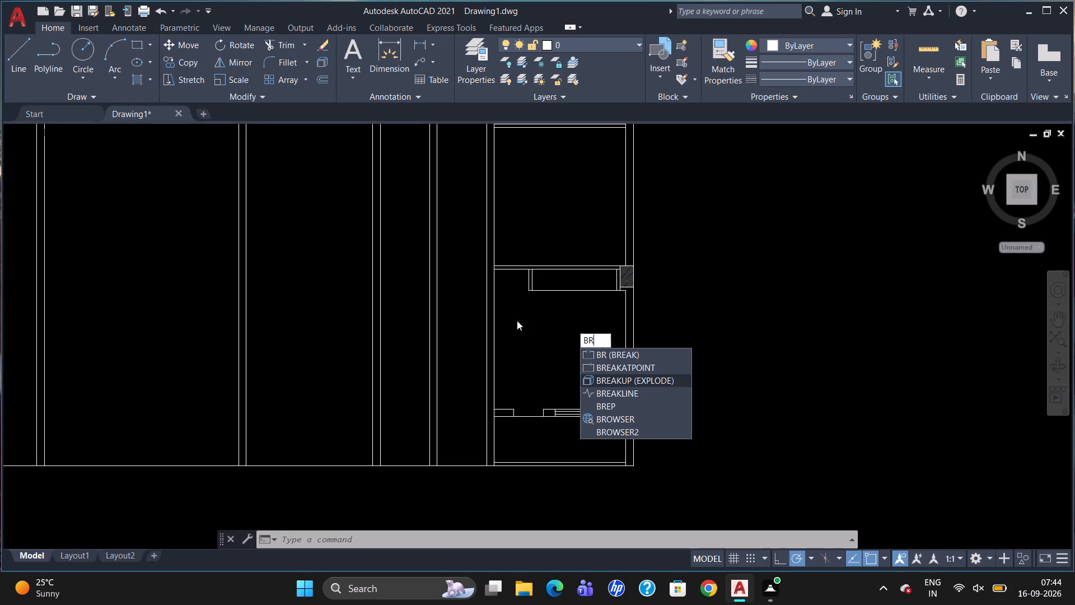
click(587, 365)
click(549, 277)
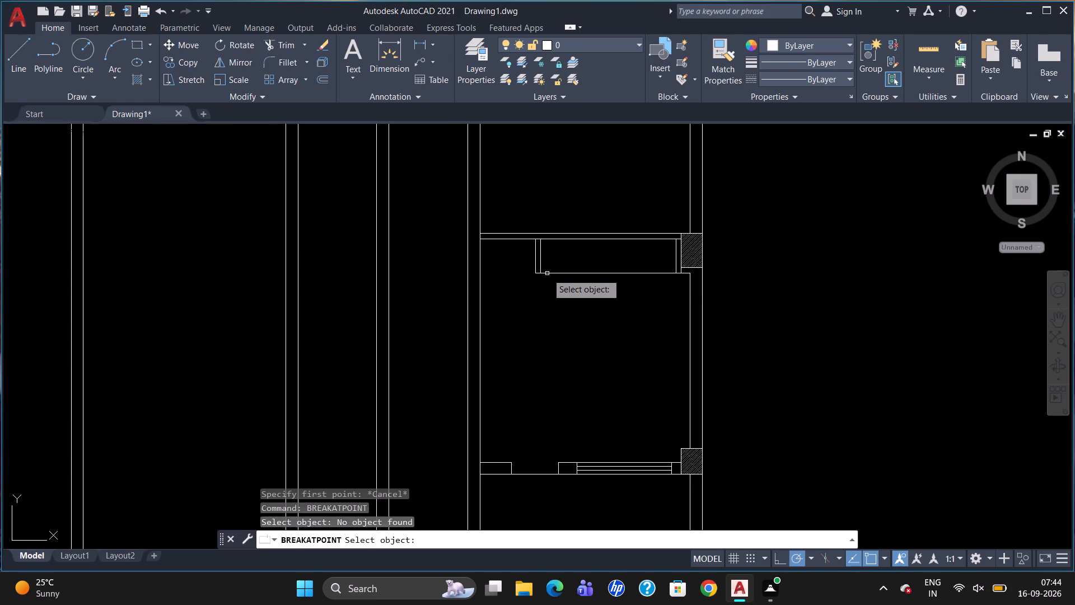
click(547, 272)
drag(541, 272, 543, 277)
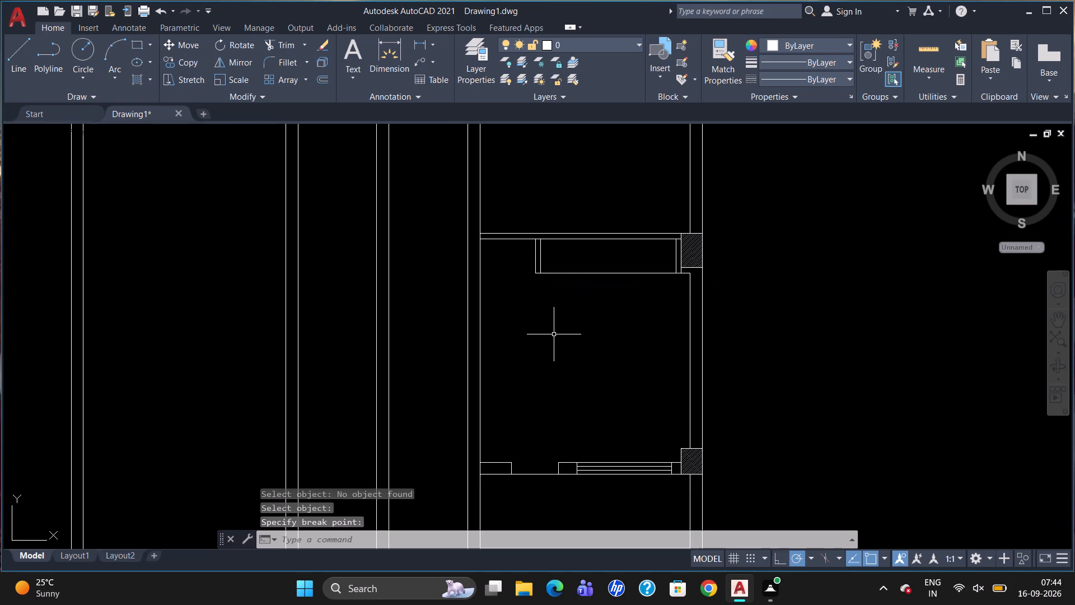
text(BR)
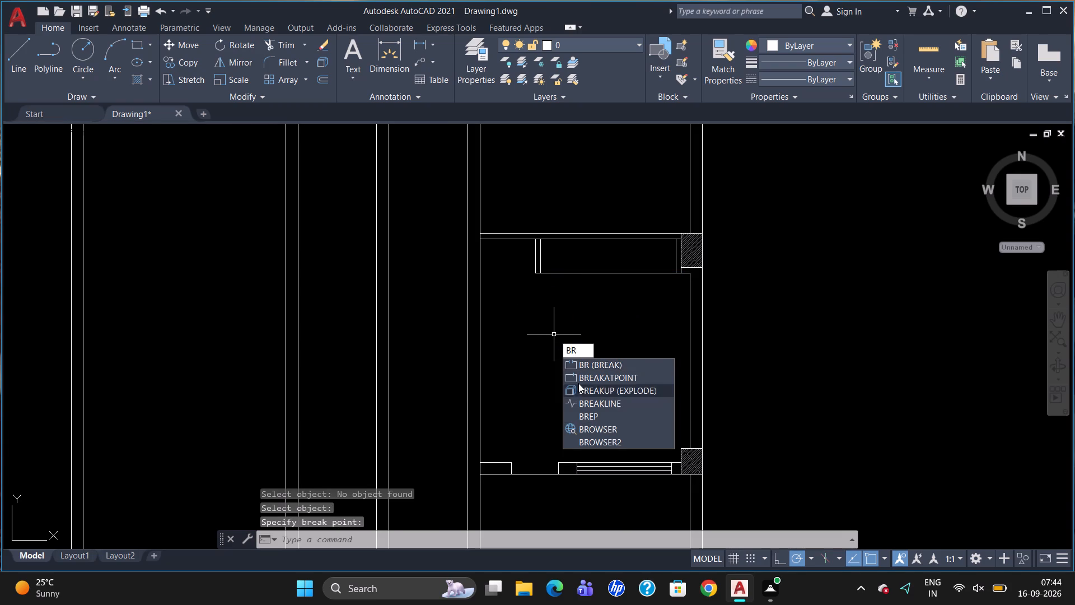
click(581, 377)
click(661, 273)
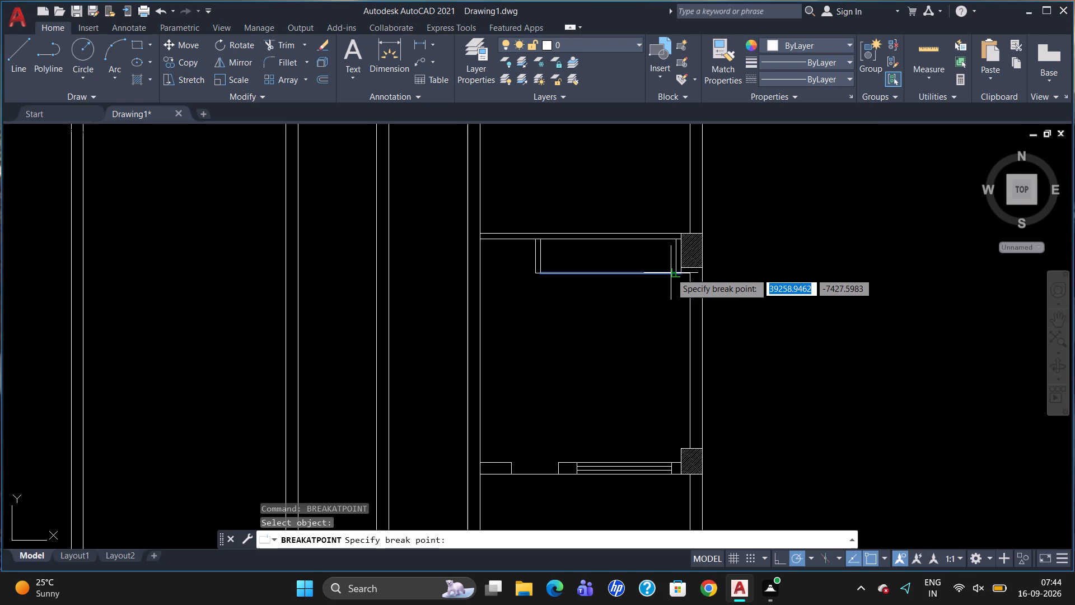
click(674, 269)
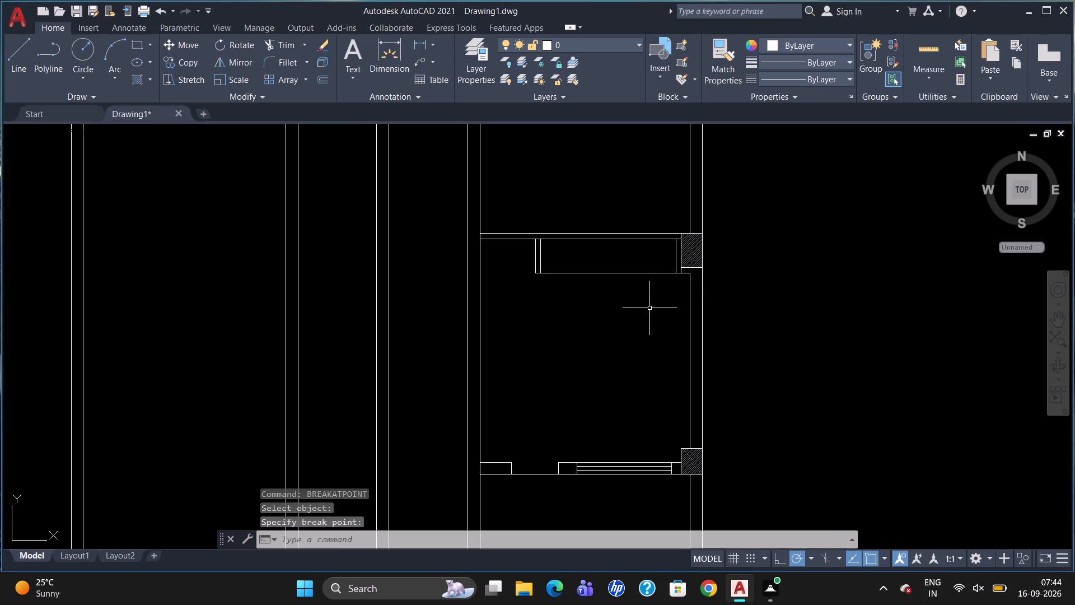
Set the point style to a circle with an X, sized in absolute units.
text(PDTYPE)
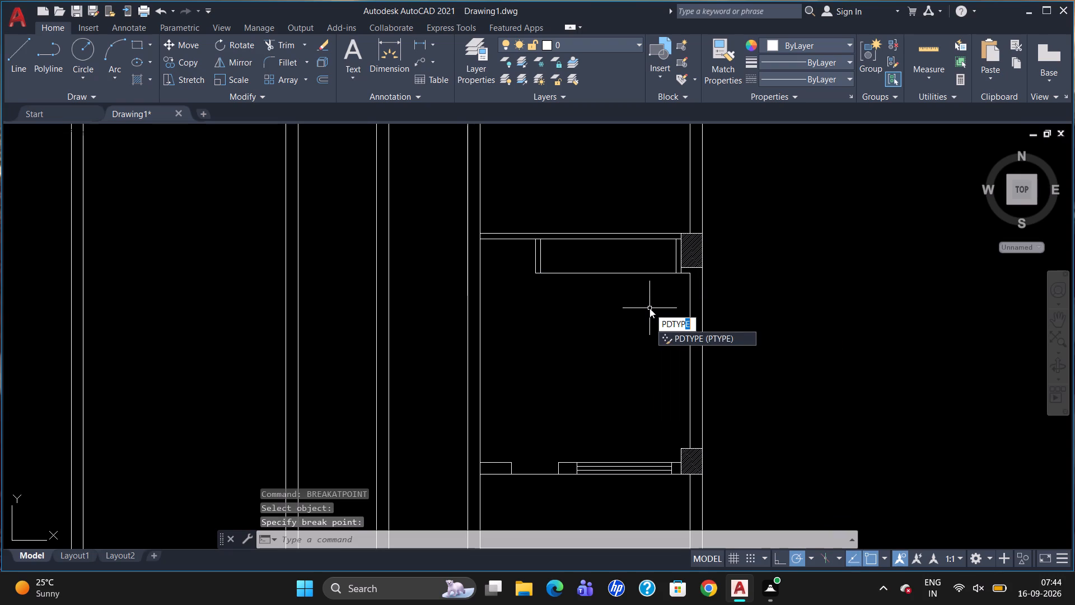
key(Return)
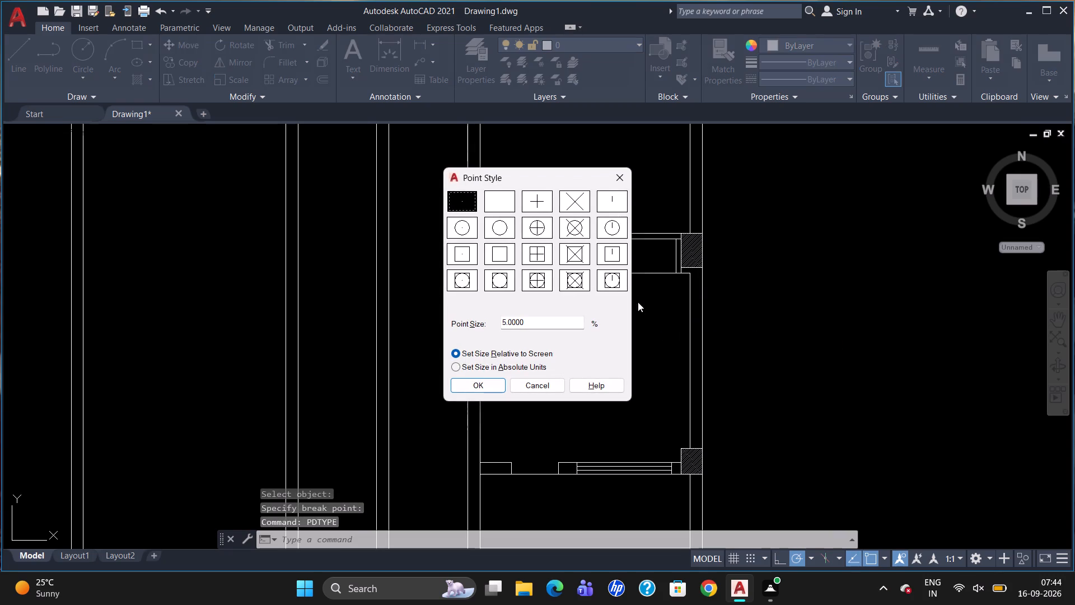
click(564, 225)
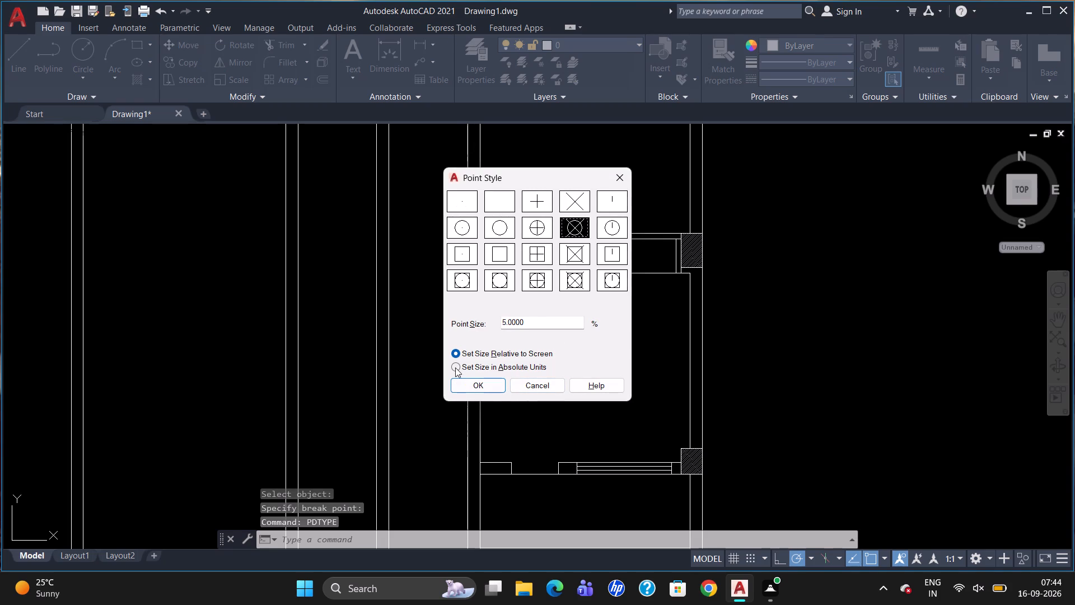
click(455, 367)
click(469, 391)
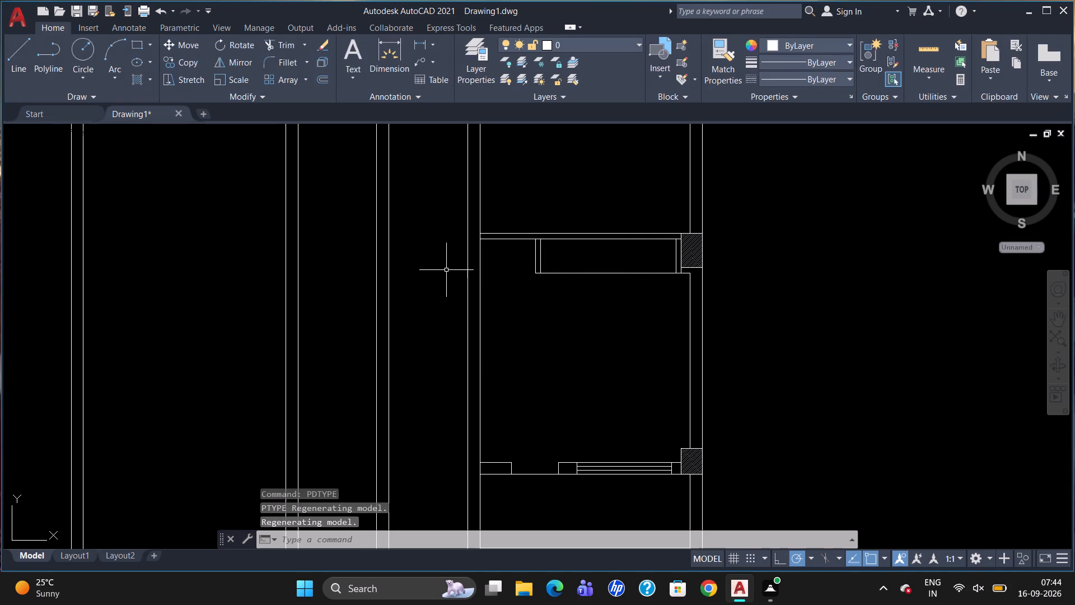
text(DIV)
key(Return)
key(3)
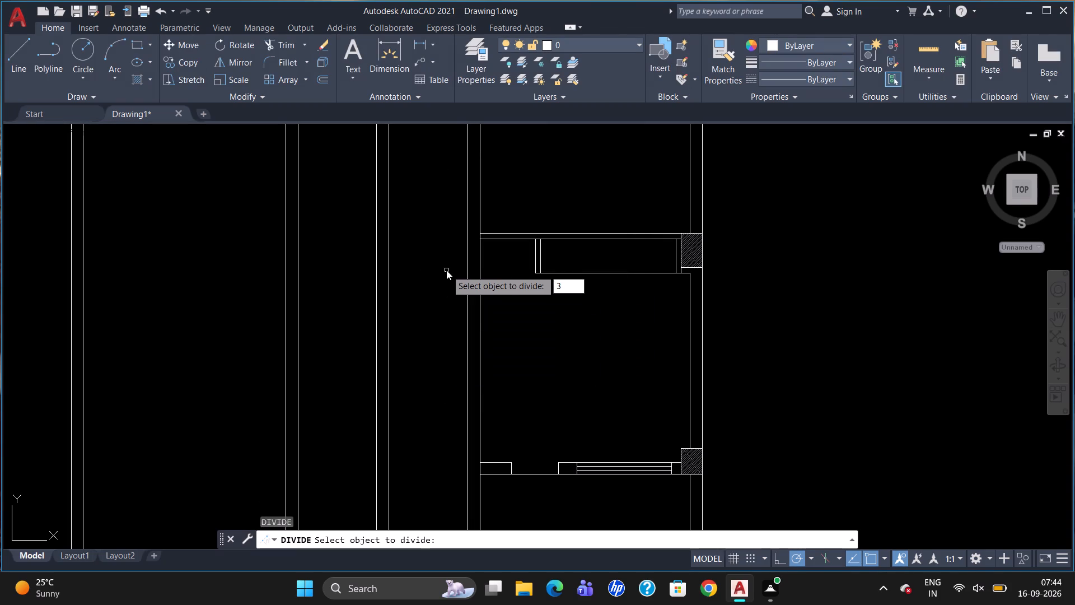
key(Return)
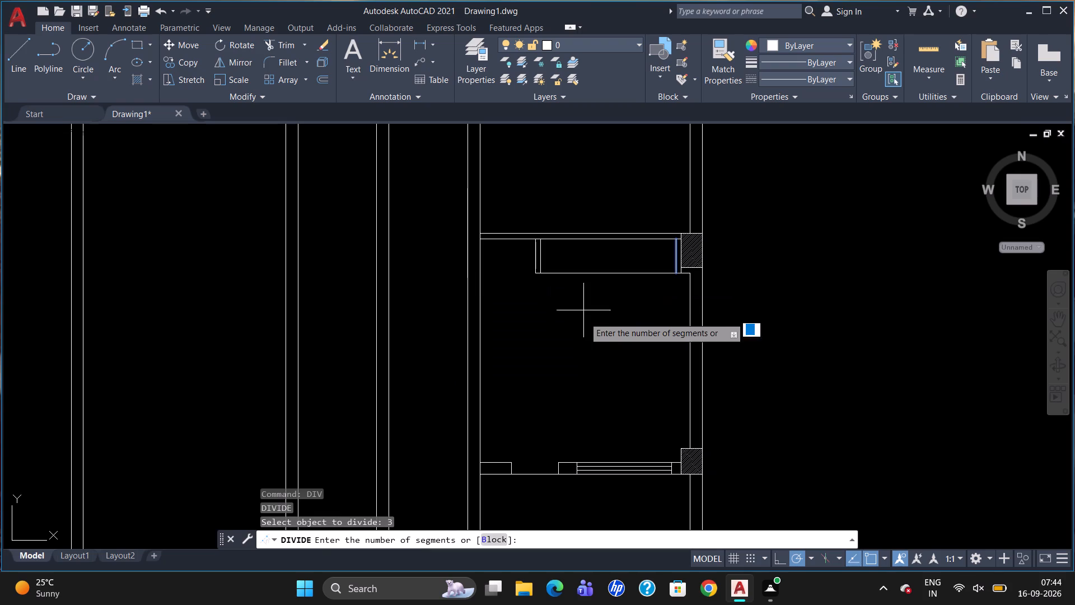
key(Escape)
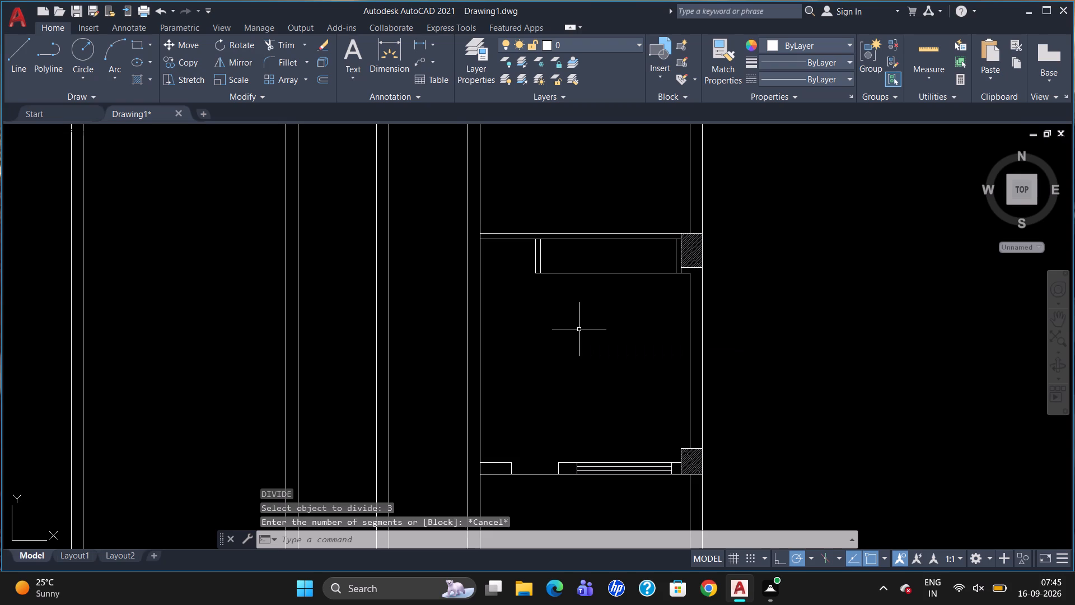
Divide the recess's bottom line between its two inner vertical lines into 3 equal segments.
text(DIV)
key(Return)
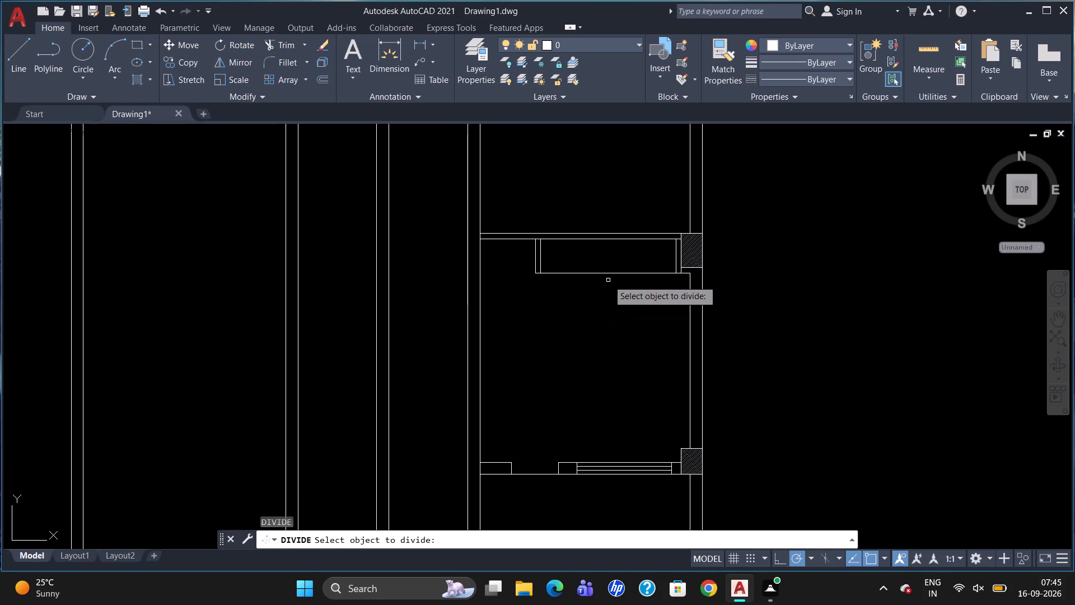
click(614, 273)
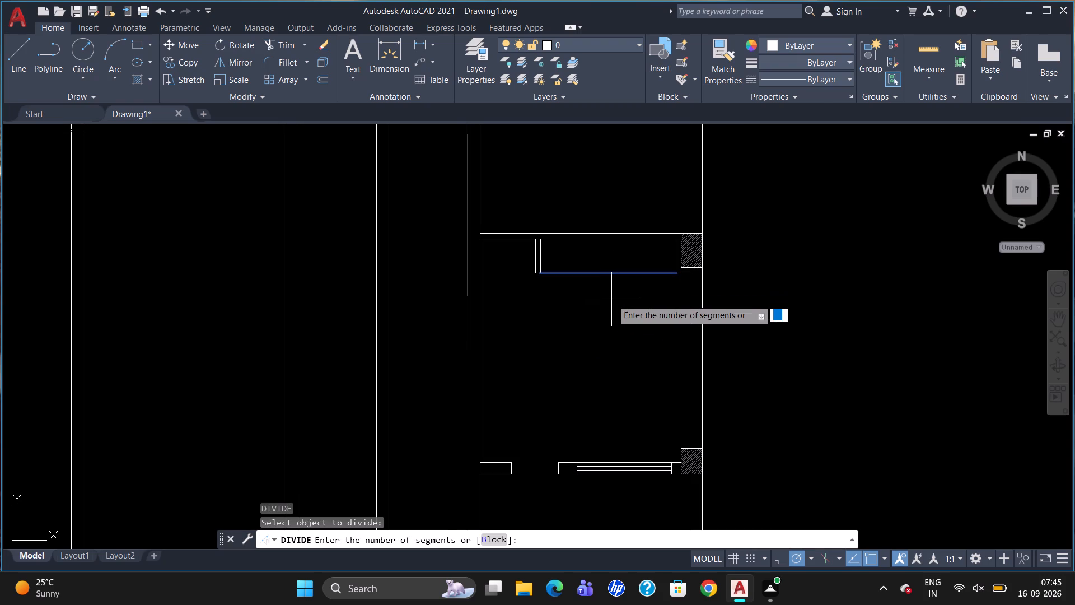
key(3)
key(Return)
Draw a vertical line from the left division point up to the partition's lower line.
scroll(640, 252, up, 3)
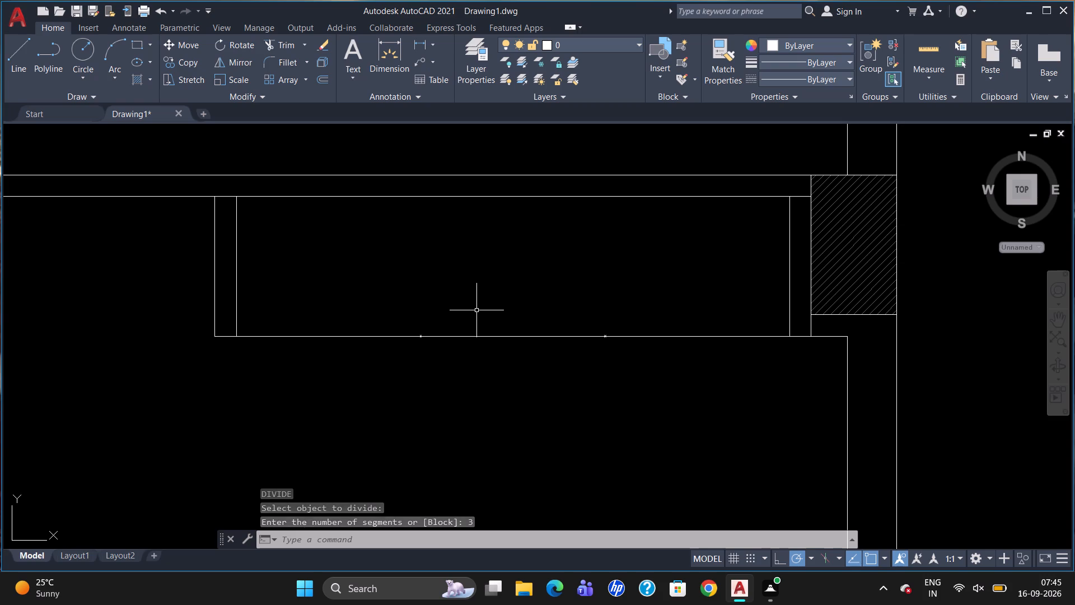
key(l)
key(Return)
scroll(405, 341, up, 2)
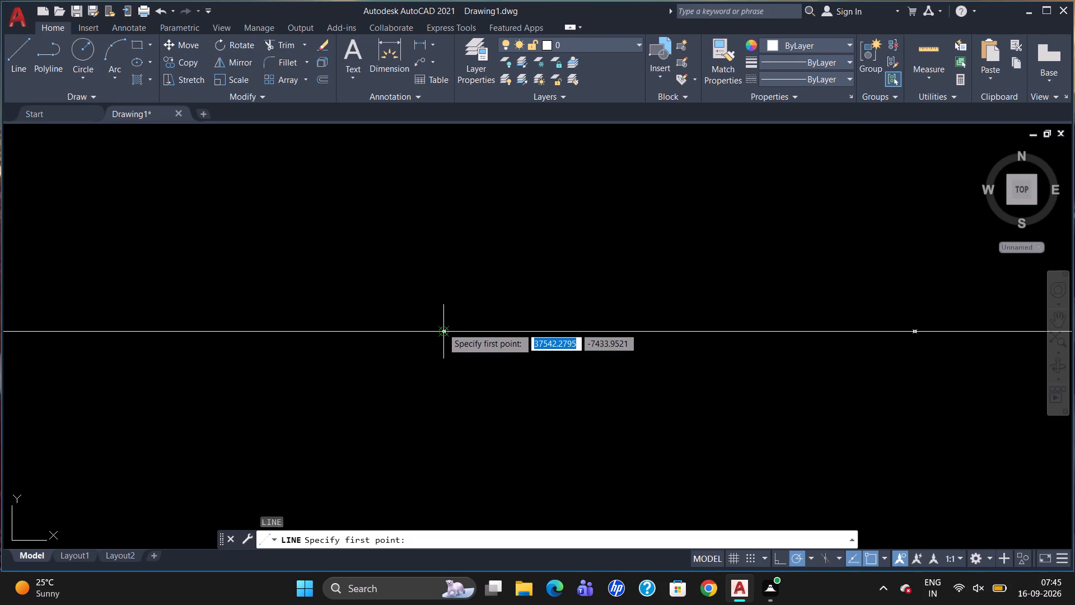
click(443, 329)
scroll(440, 244, down, 4)
scroll(448, 224, up, 3)
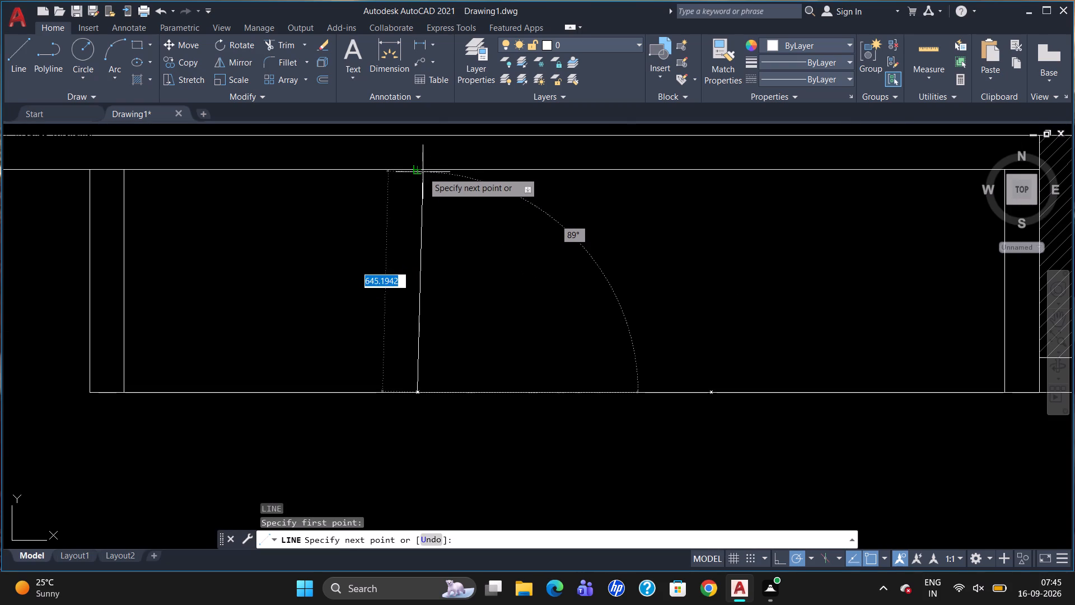
click(418, 172)
key(Escape)
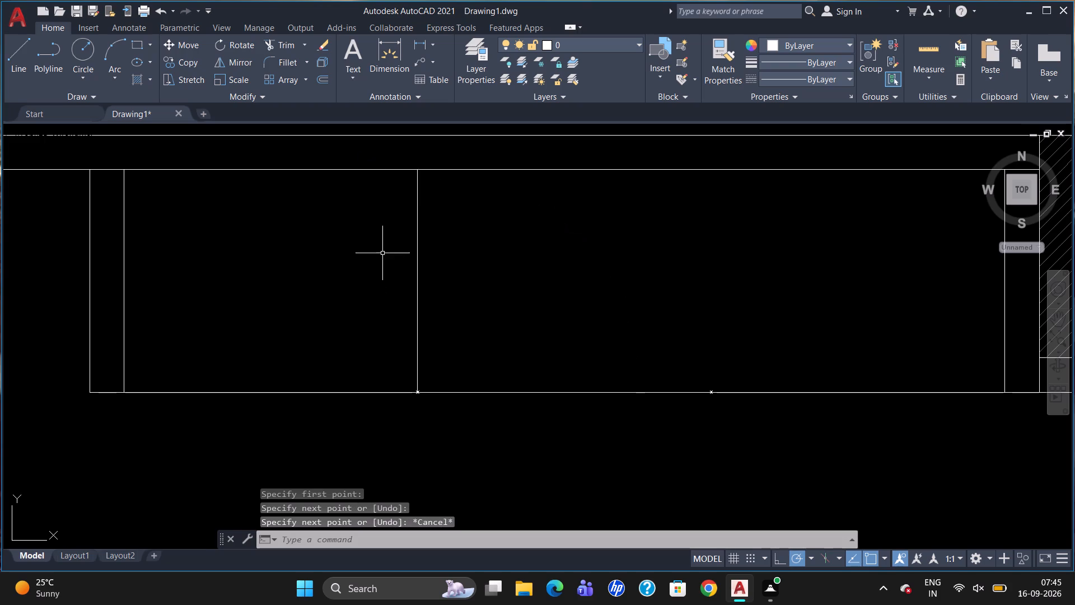
Draw a vertical line from the right division point up to the partition's lower line.
scroll(385, 266, down, 1)
key(l)
key(Return)
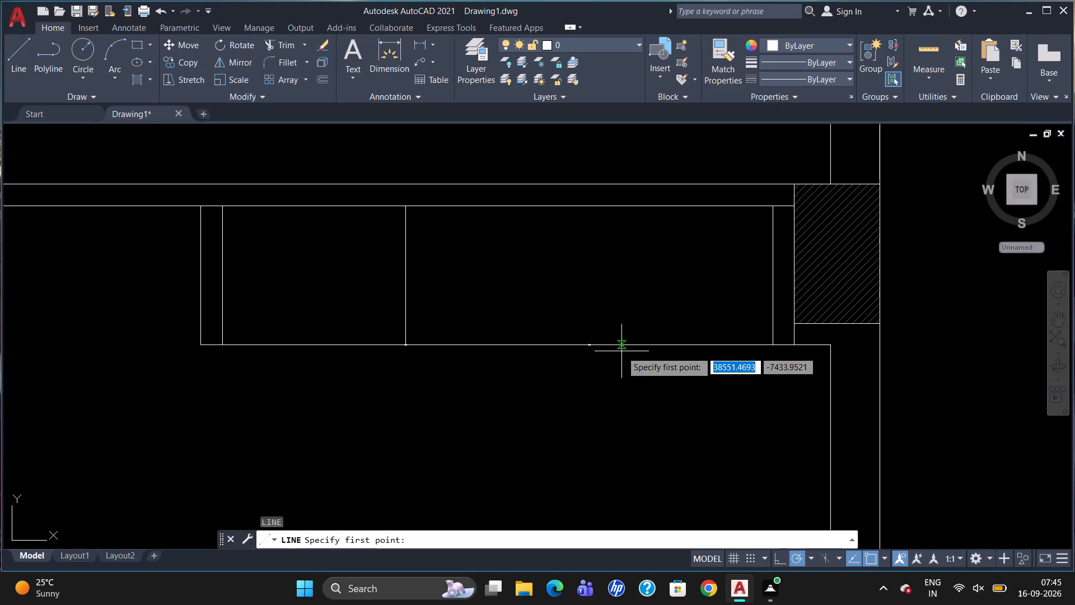
click(585, 345)
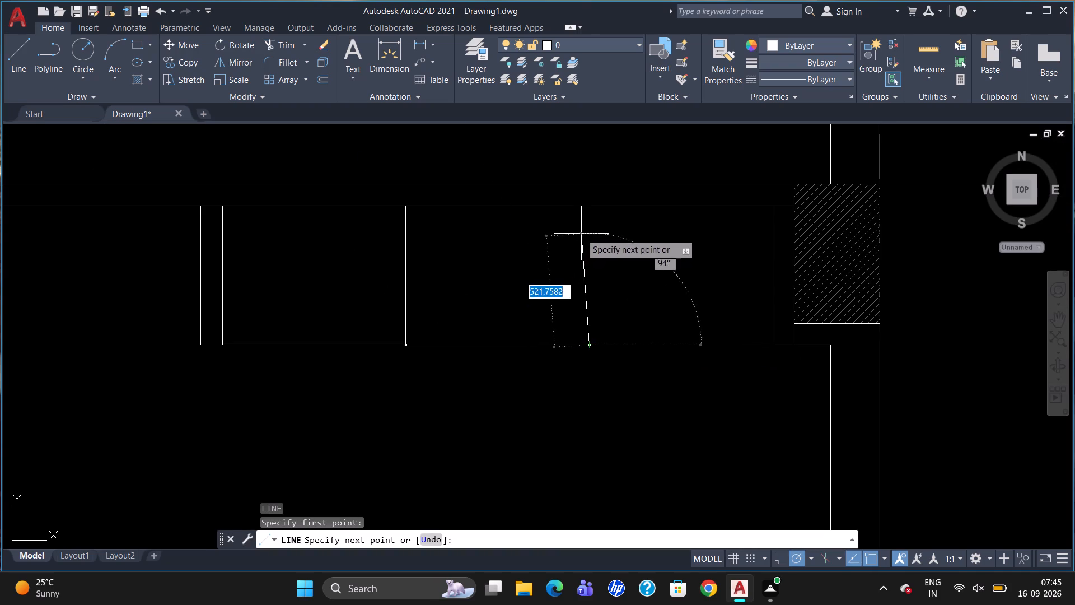
click(590, 208)
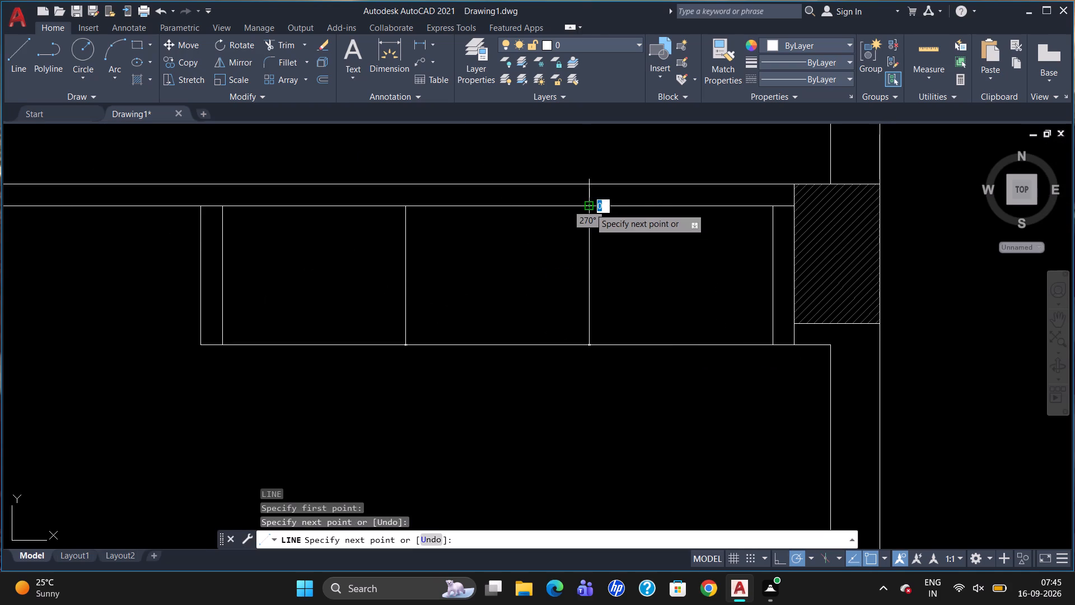
key(Escape)
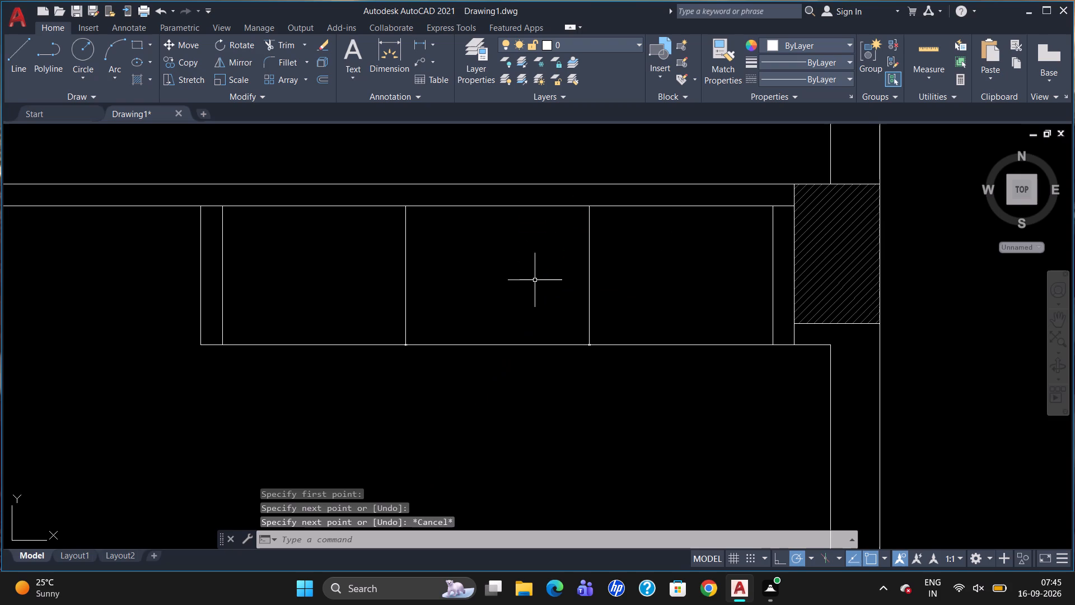
Offset both vertical divider lines in the recess by 50 to each side.
key(o)
key(Return)
text(50)
key(Return)
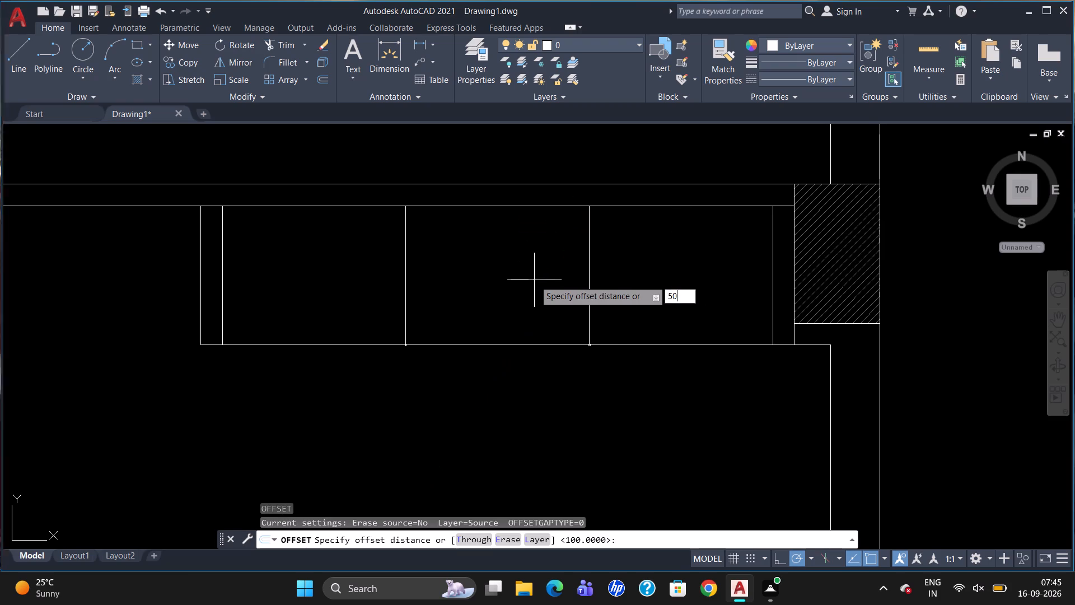
click(588, 294)
click(608, 294)
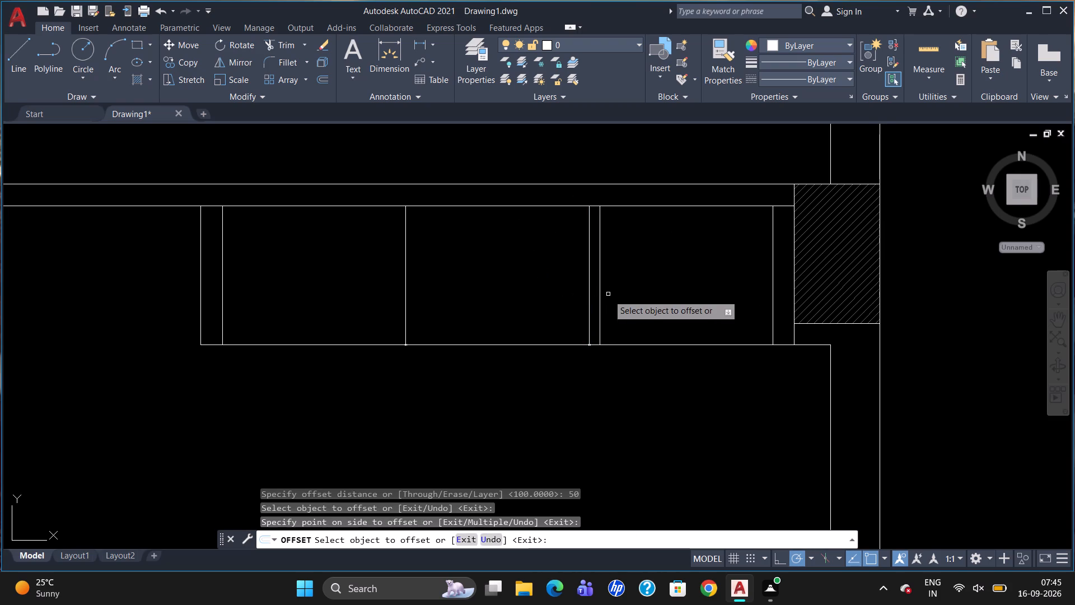
click(589, 302)
click(578, 304)
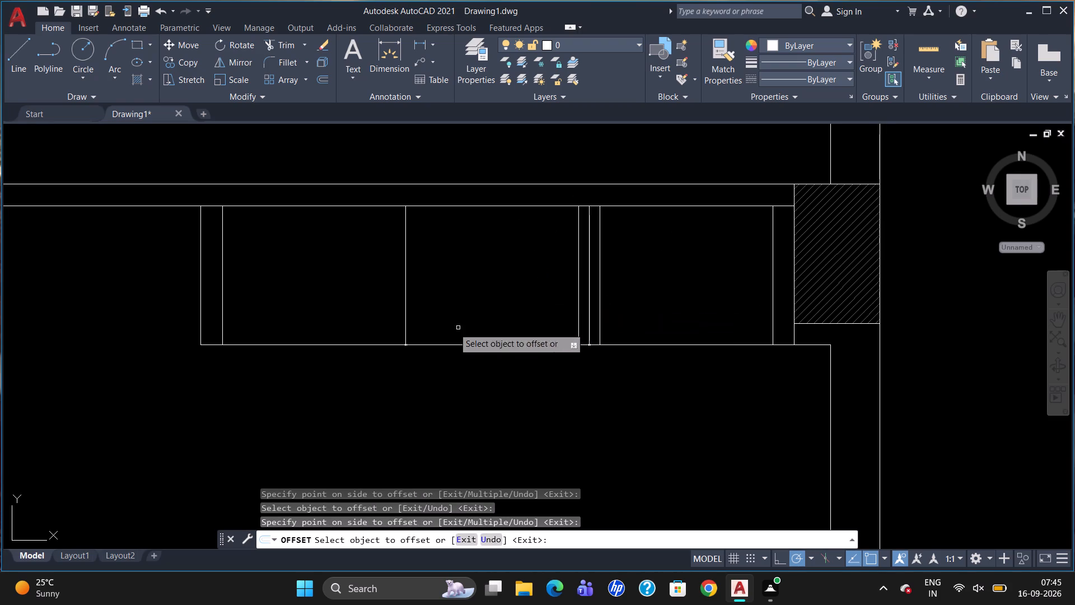
click(406, 311)
click(416, 316)
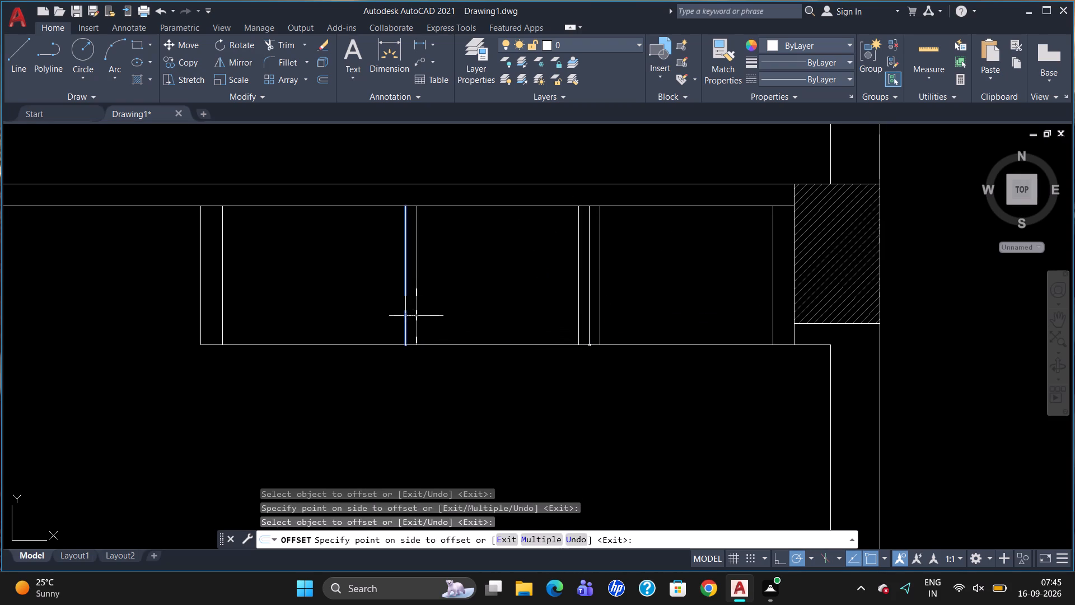
click(406, 317)
click(390, 320)
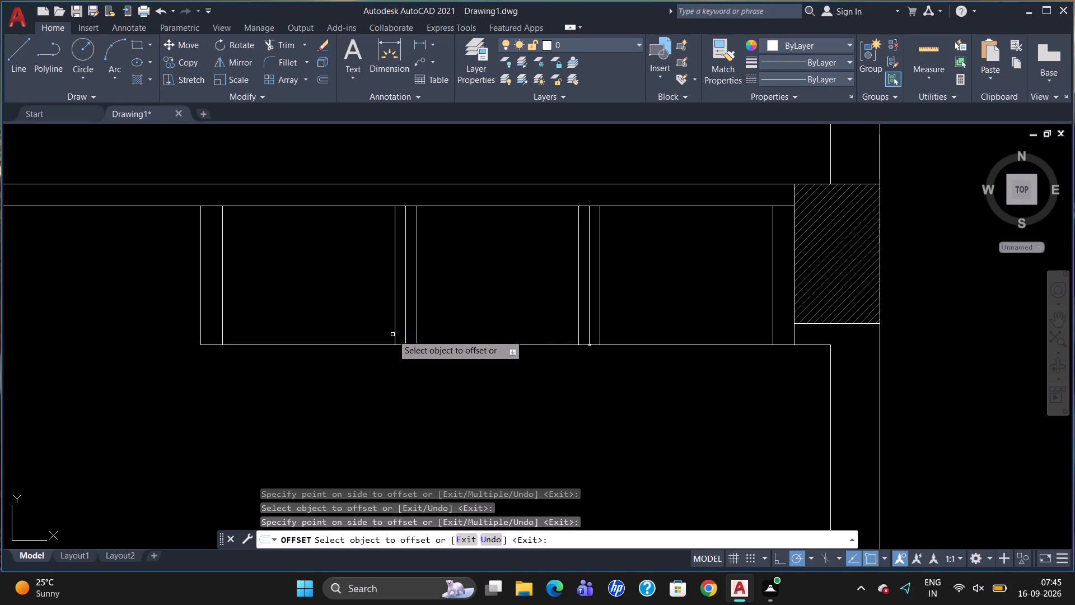
key(Escape)
Erase the two original centre lines between the offset divider lines.
click(409, 292)
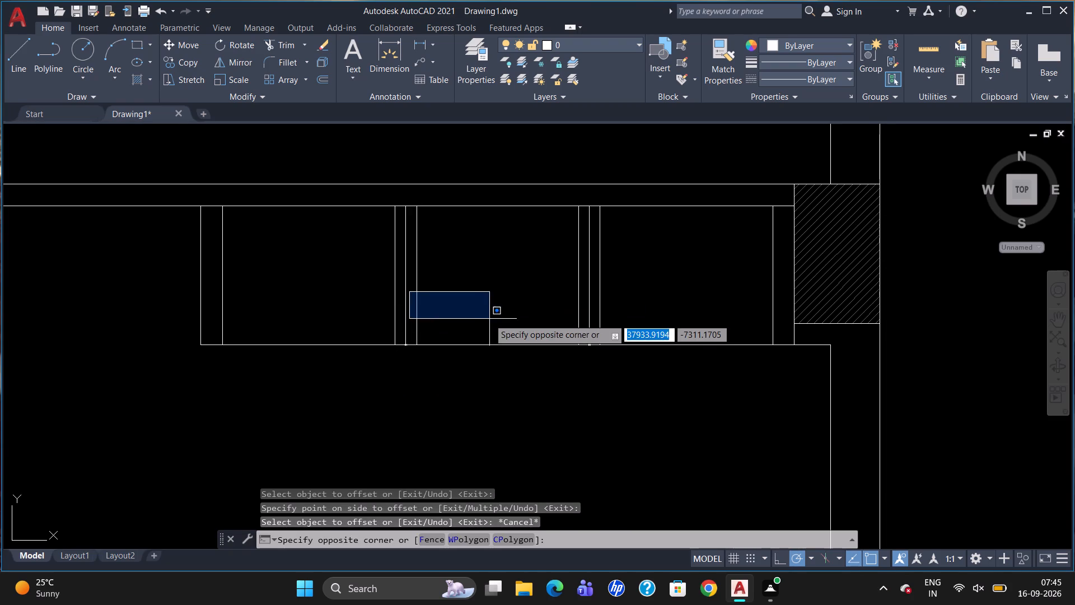
key(Escape)
click(405, 268)
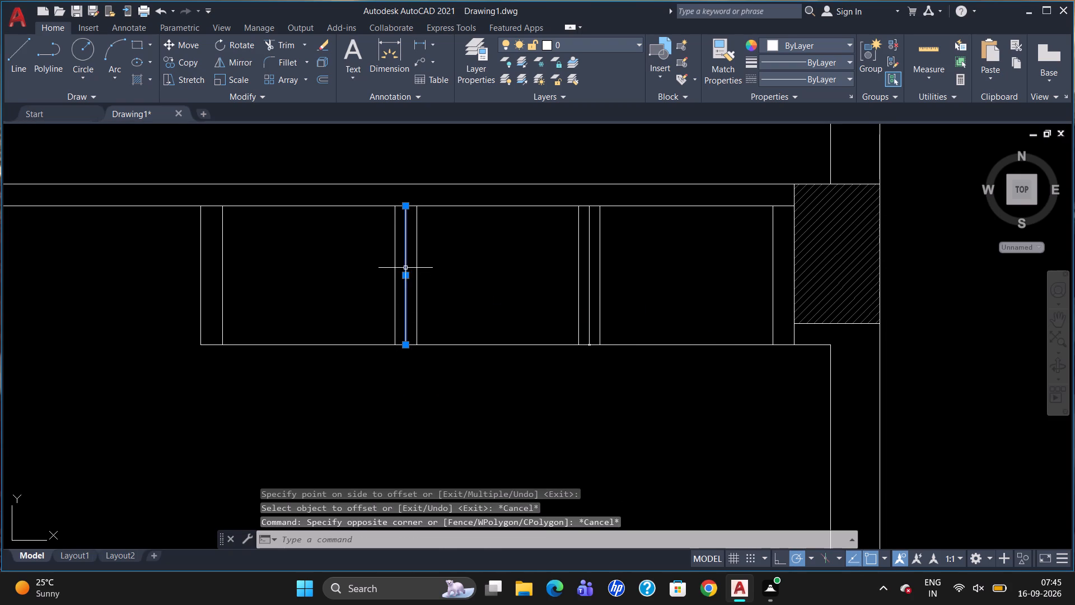
click(590, 265)
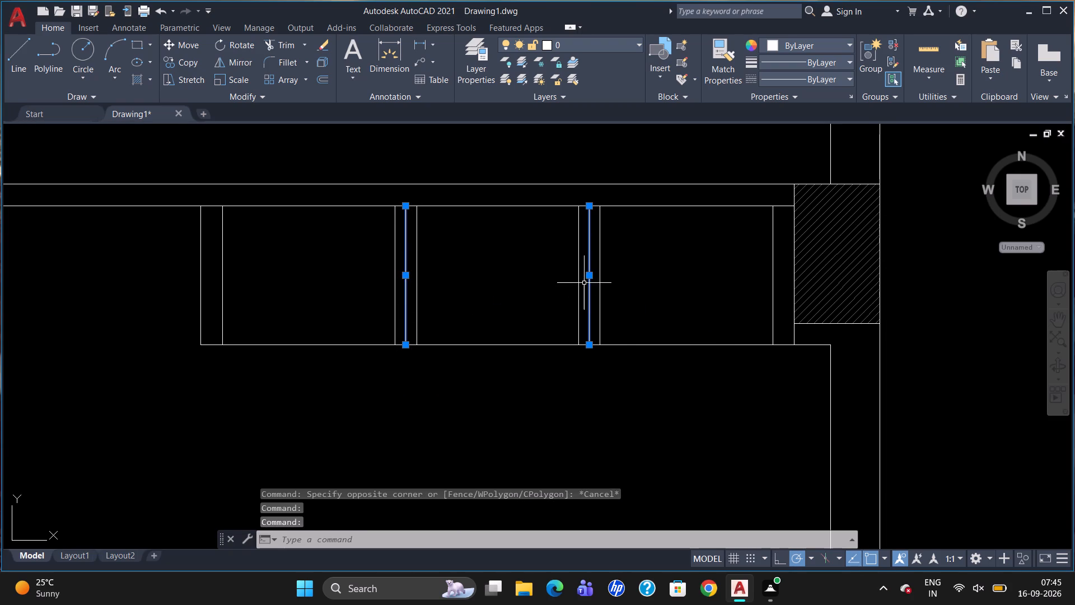
key(Delete)
Erase the two division point markers on the recess's bottom line.
scroll(604, 370, up, 2)
scroll(572, 310, up, 4)
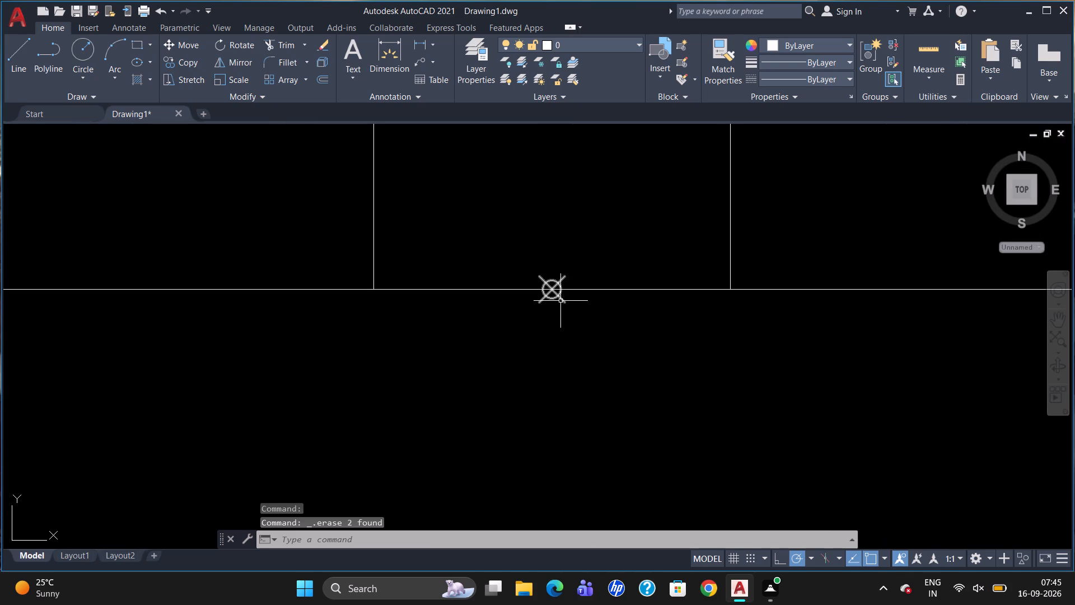
click(562, 300)
scroll(623, 367, down, 5)
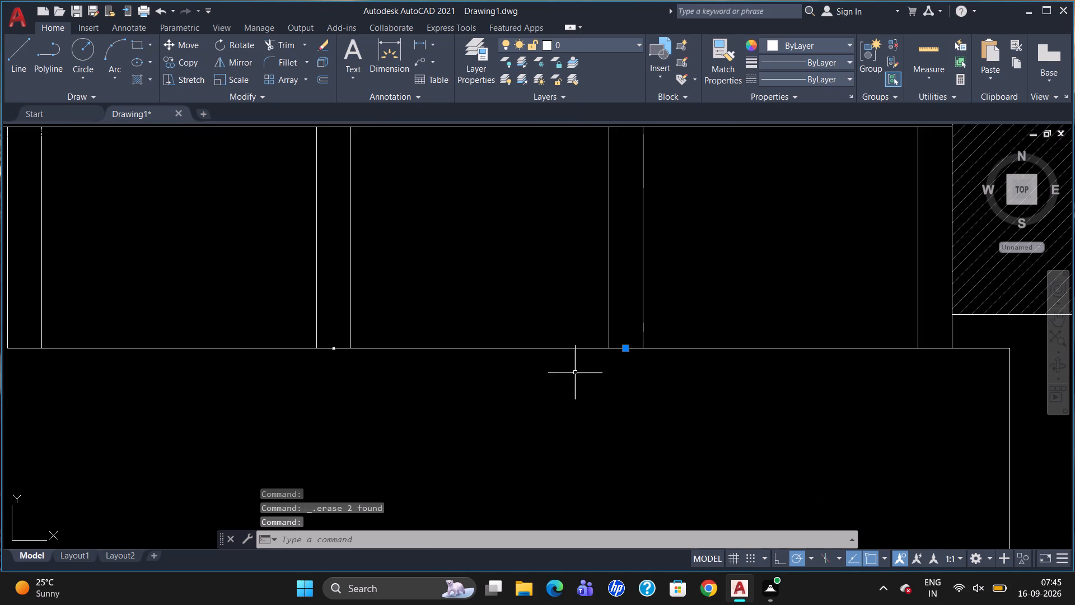
scroll(288, 373, up, 4)
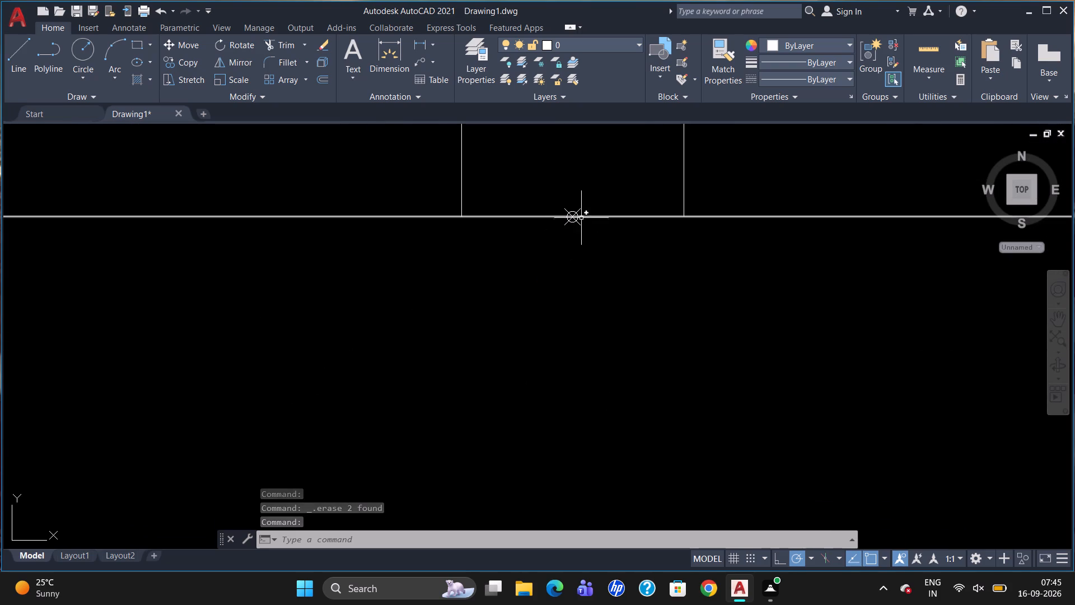
click(578, 223)
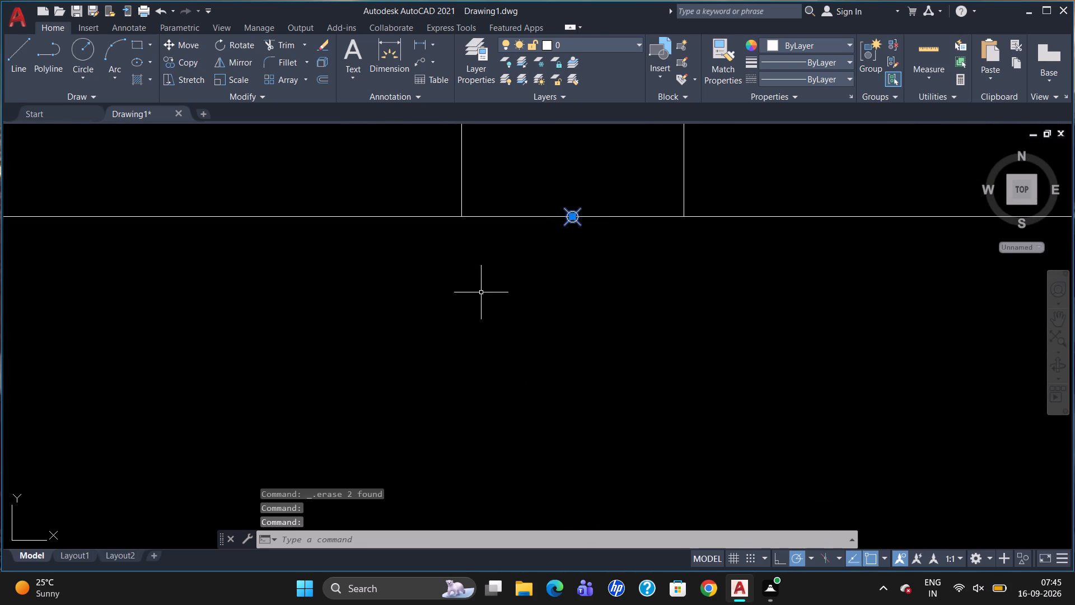
key(Delete)
Check the left divider's thickness with a temporary linear dimension at its lower end, and erase that dimension.
scroll(464, 380, down, 6)
key(d)
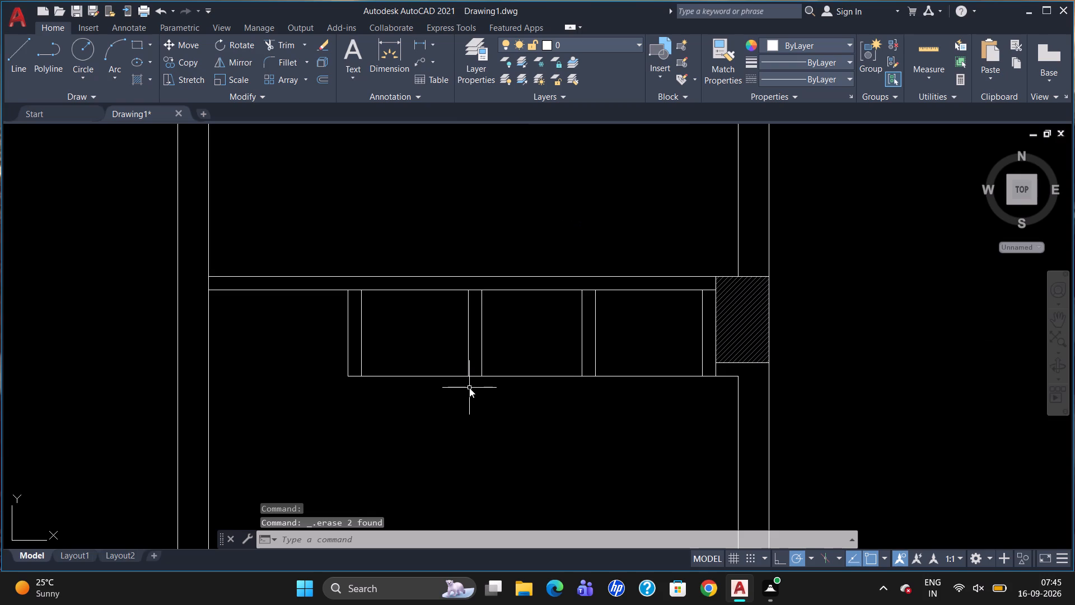
text(LI)
key(Return)
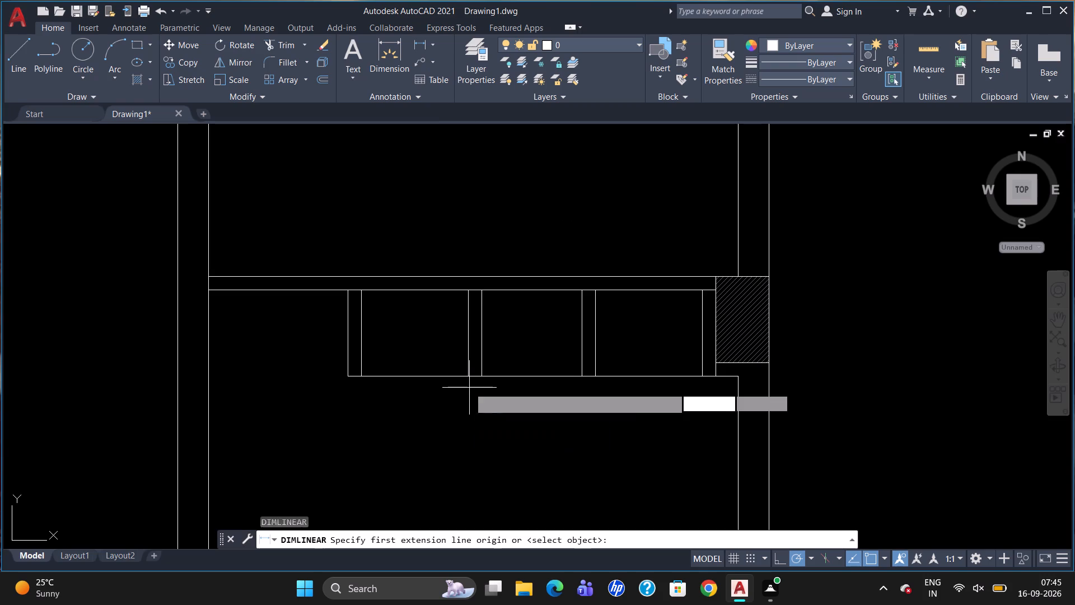
click(469, 373)
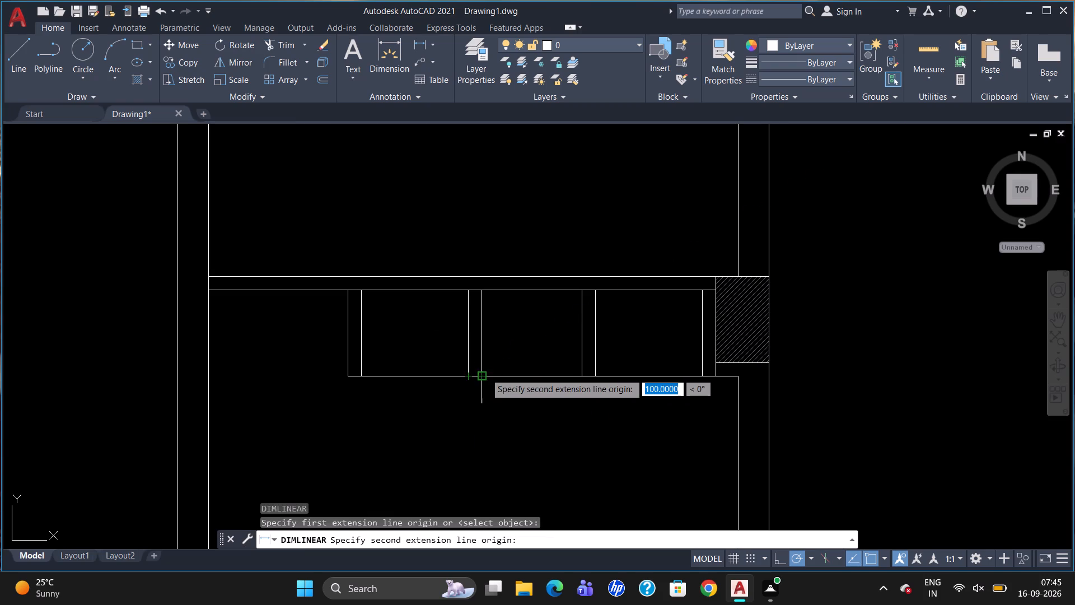
click(485, 373)
click(485, 388)
click(505, 385)
click(500, 387)
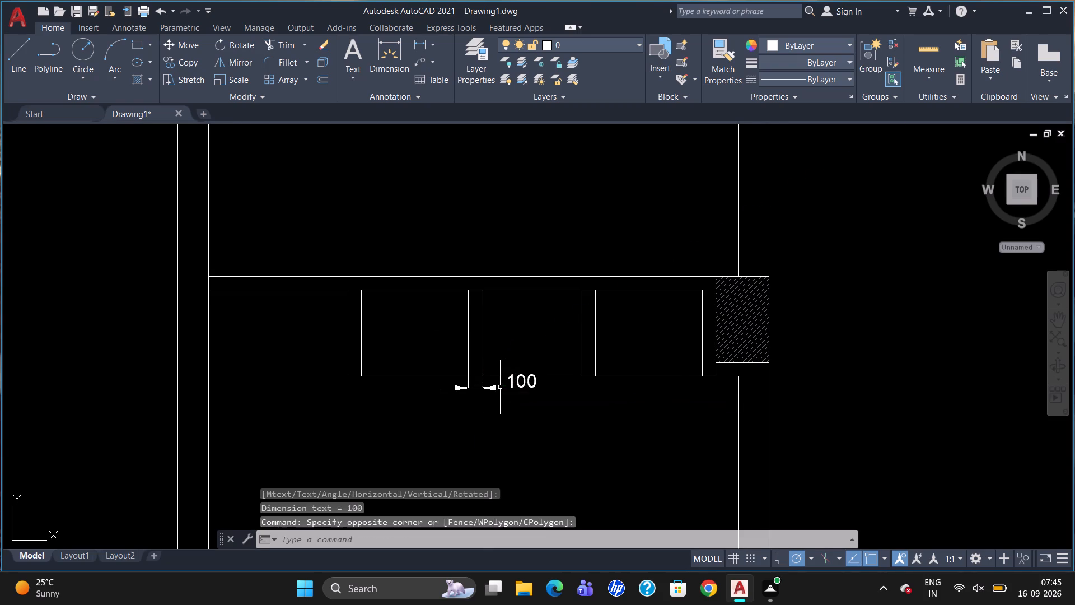
click(496, 389)
key(Delete)
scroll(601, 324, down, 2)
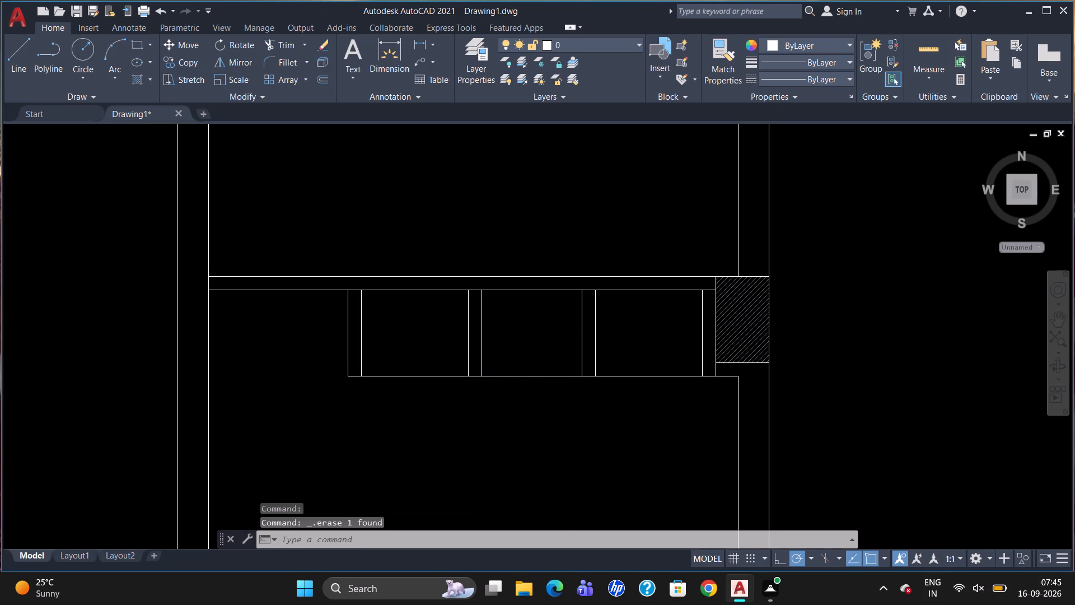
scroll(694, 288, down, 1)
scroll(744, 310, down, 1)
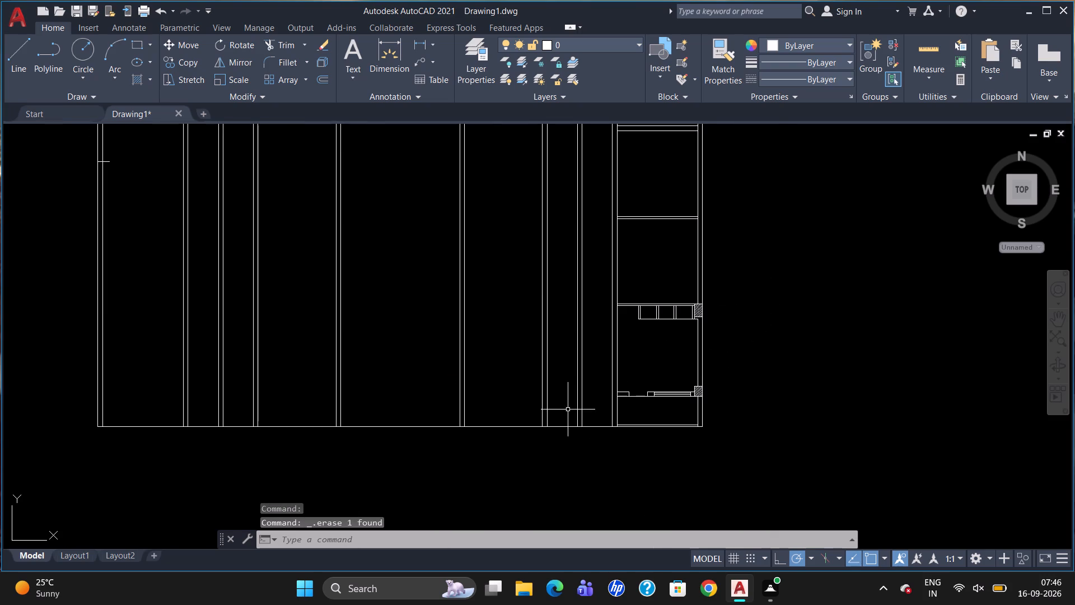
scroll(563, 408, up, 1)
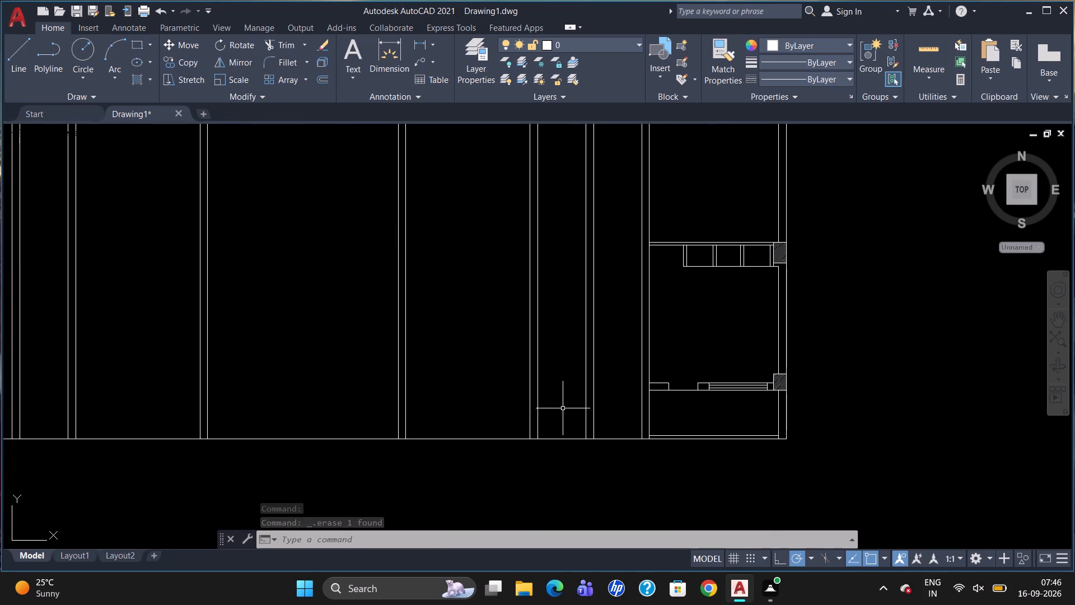
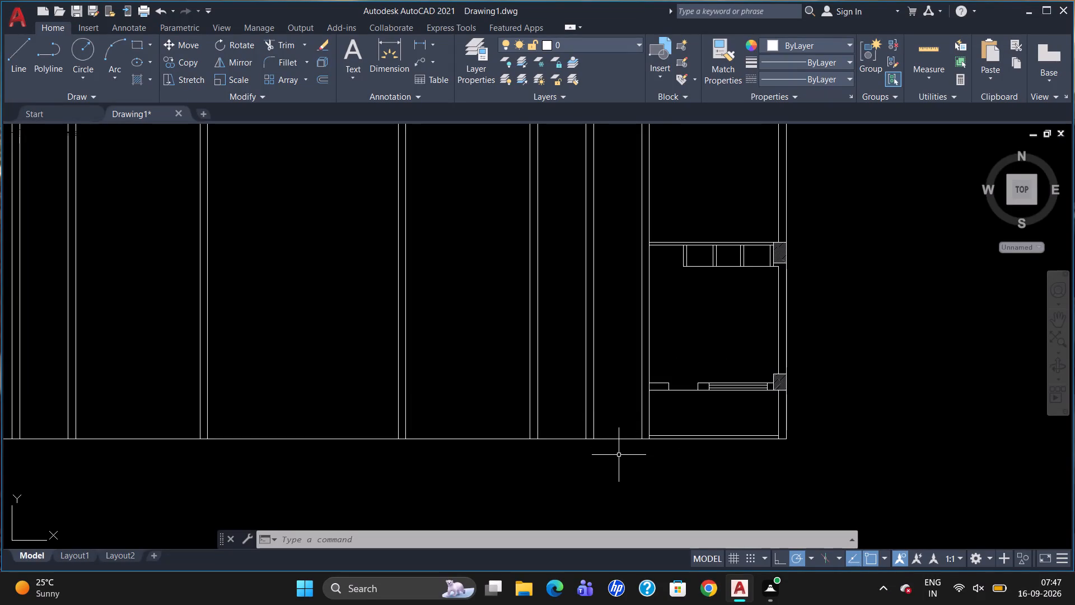
Draw a horizontal line continuing the lower window wall's bottom edge westward across two vertical walls to the third wall's near face.
scroll(627, 448, up, 2)
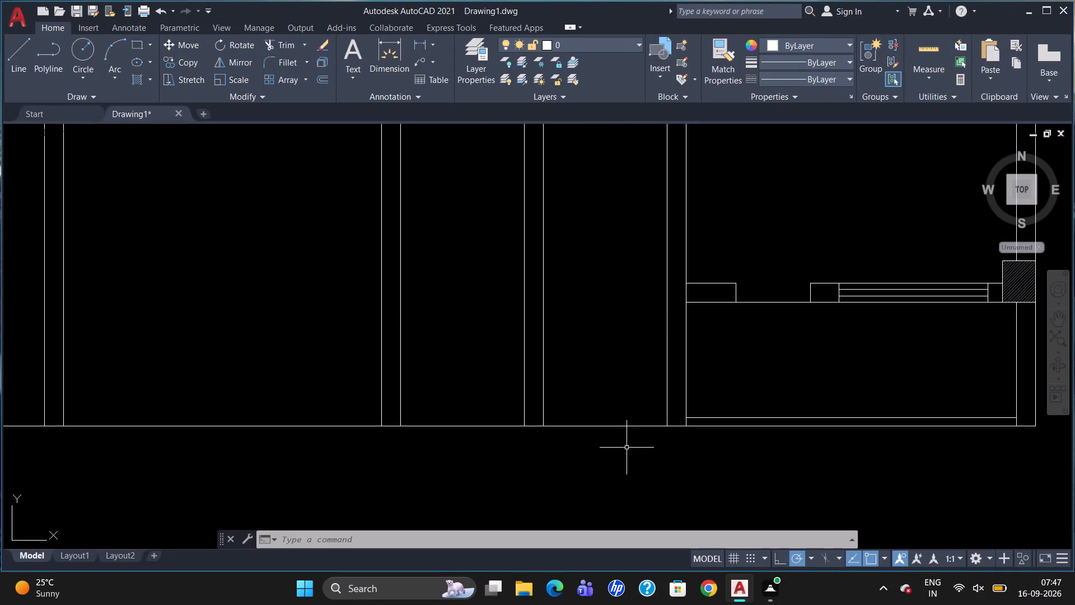
scroll(632, 385, down, 1)
key(l)
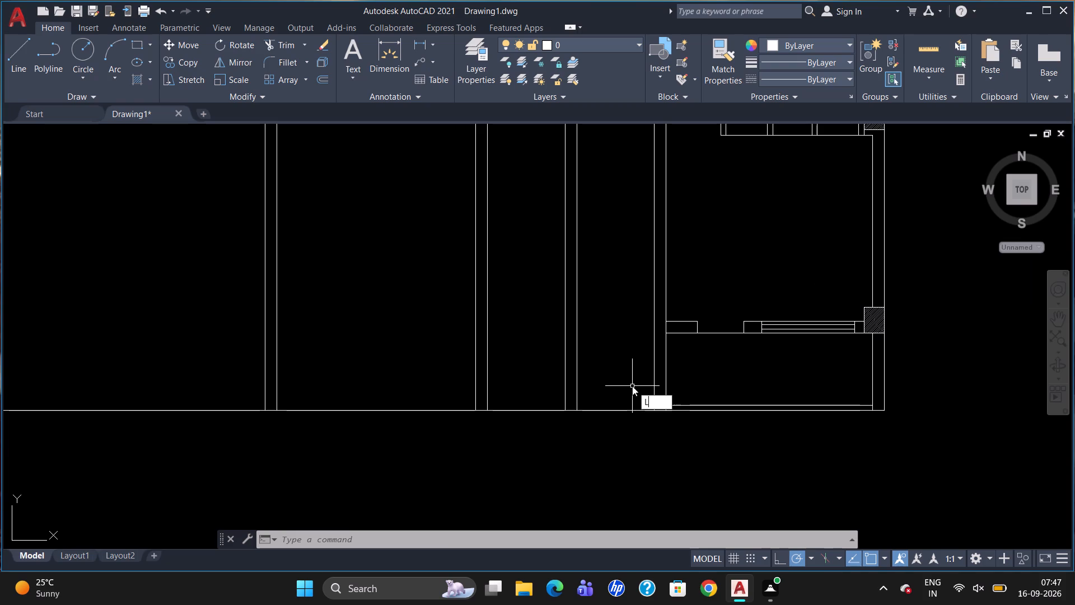
key(Return)
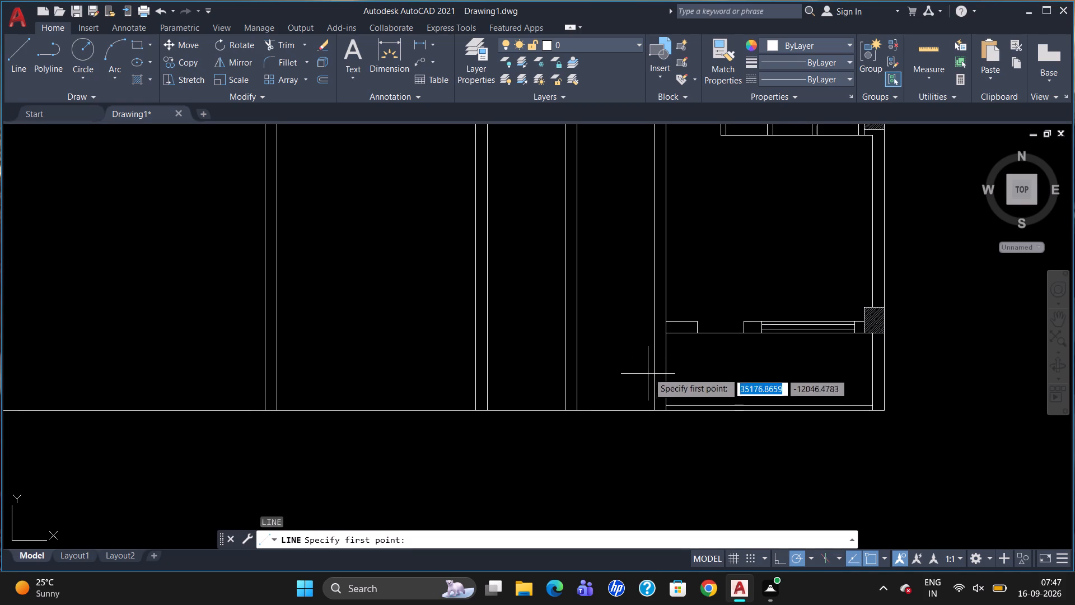
click(663, 334)
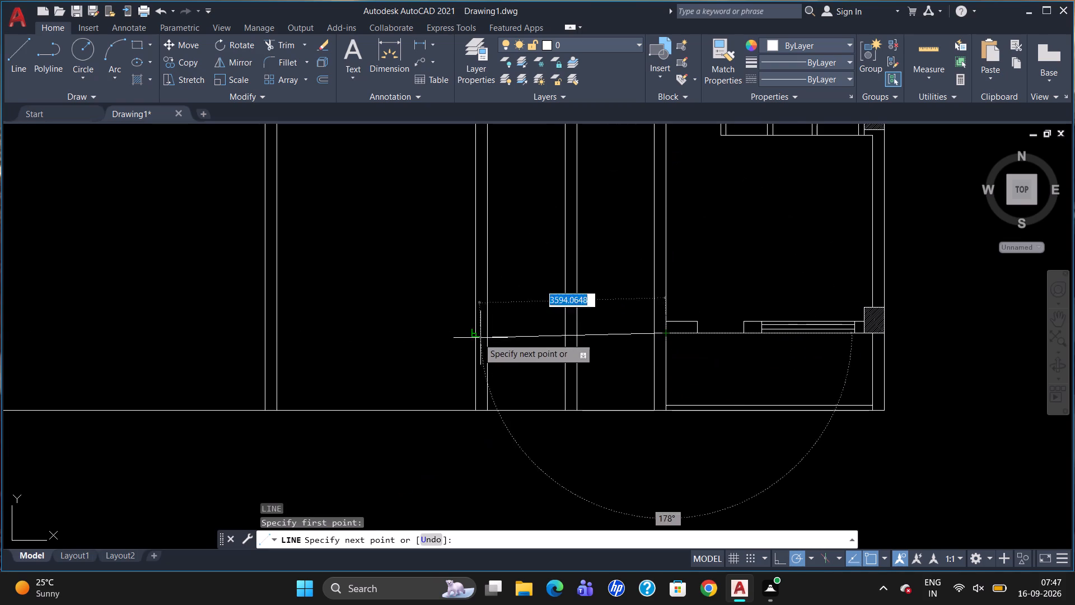
click(485, 334)
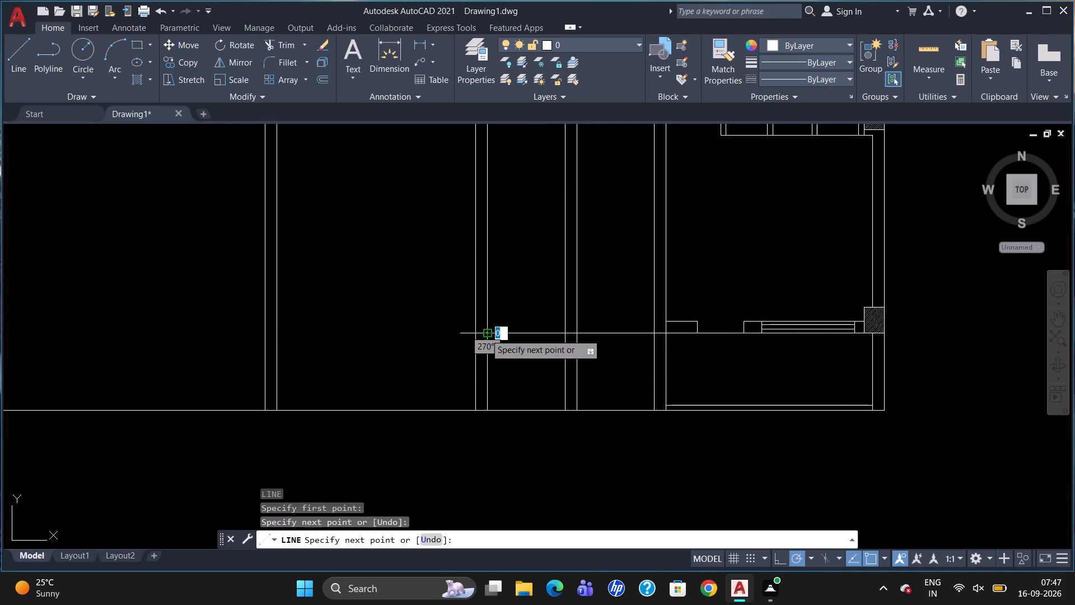
key(Escape)
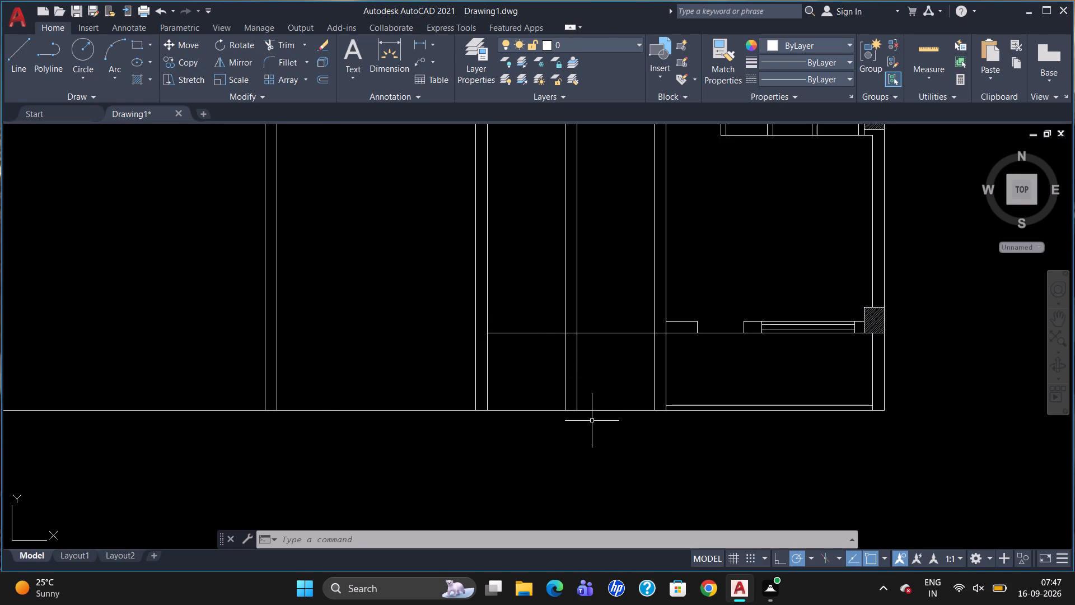
Offset the new horizontal line upward by 230 to form the wall's other face.
key(o)
key(Return)
text(230)
key(Return)
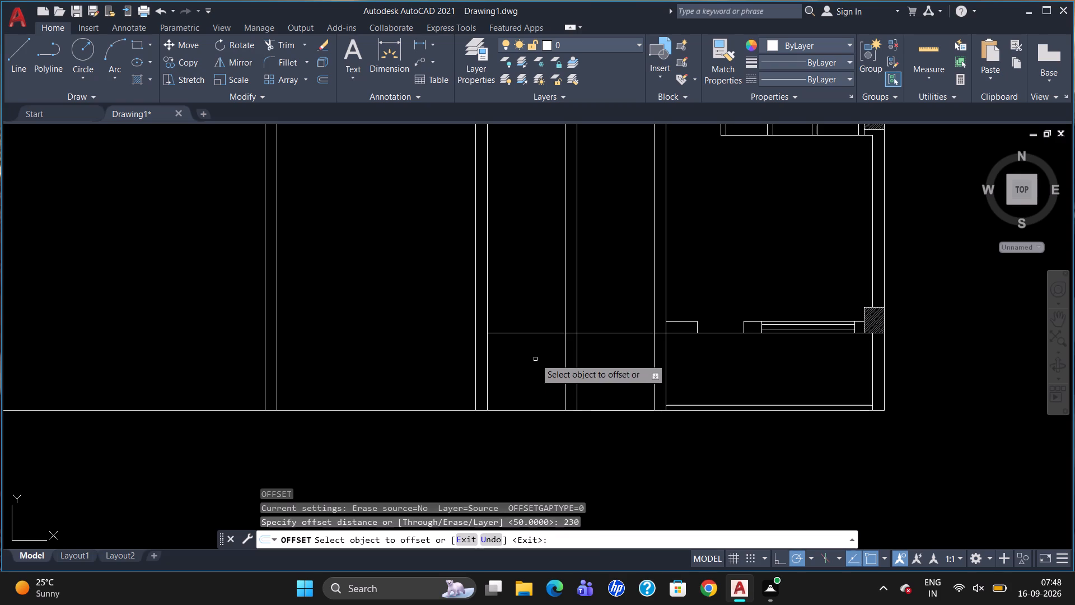
click(539, 332)
click(555, 306)
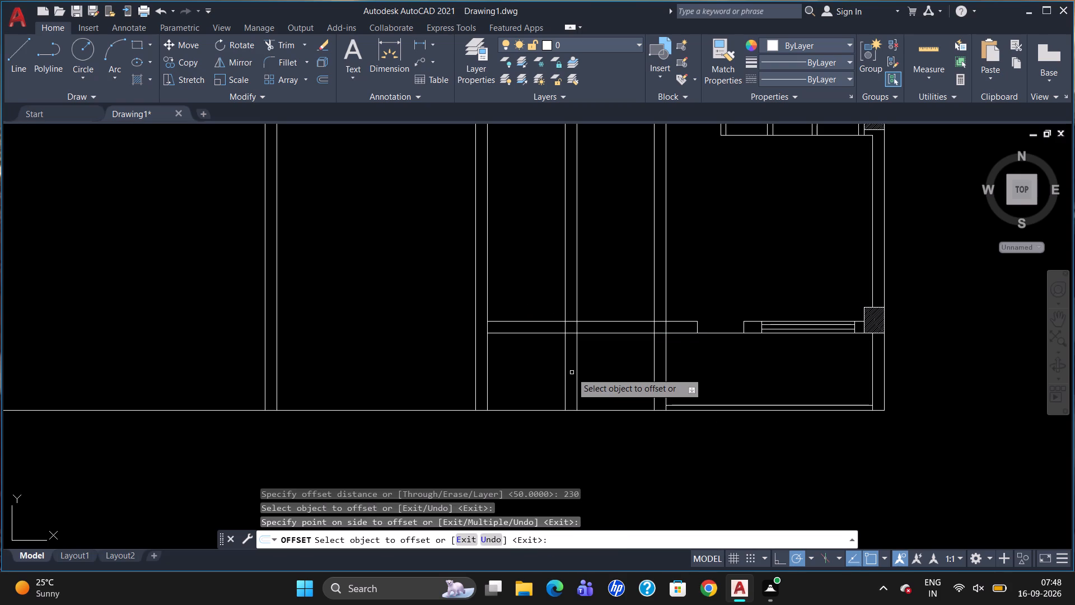
key(Escape)
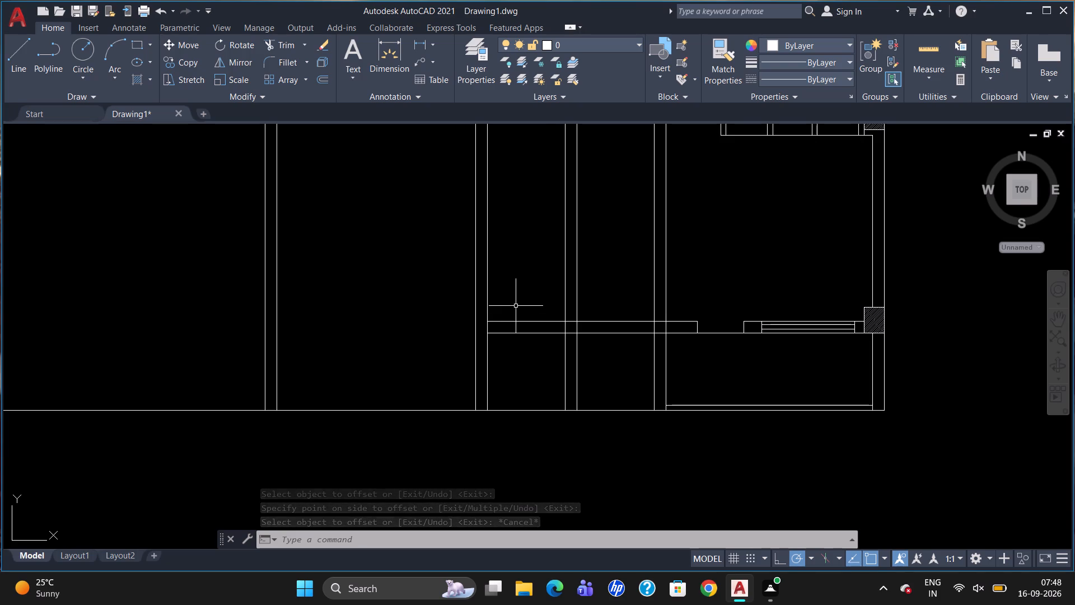
Draw a 400 by 750 rectangle in the empty space east of the plan.
scroll(513, 302, down, 1)
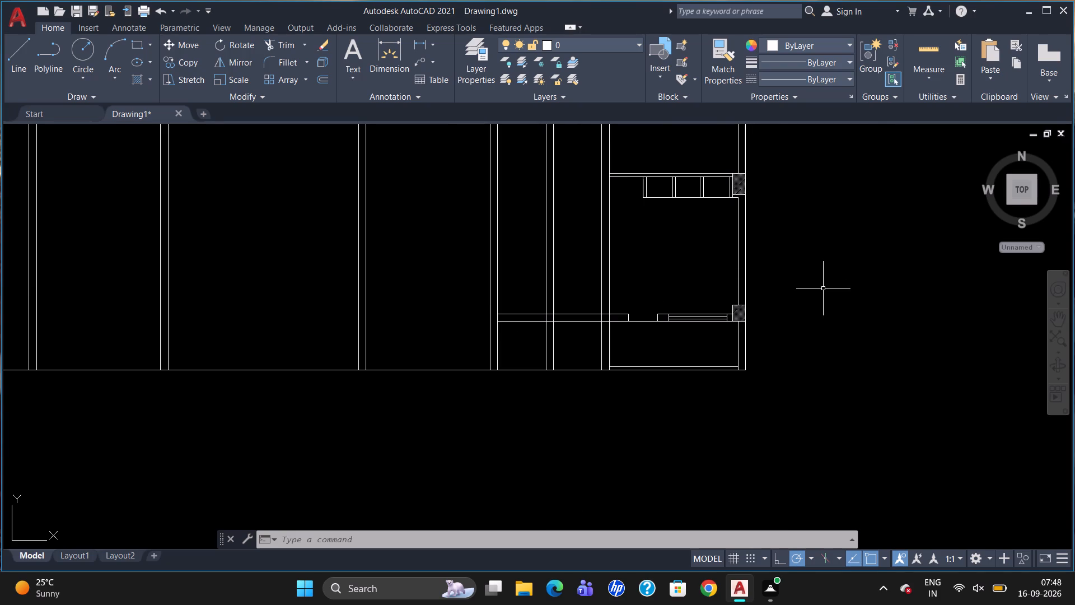
text(REC)
key(Return)
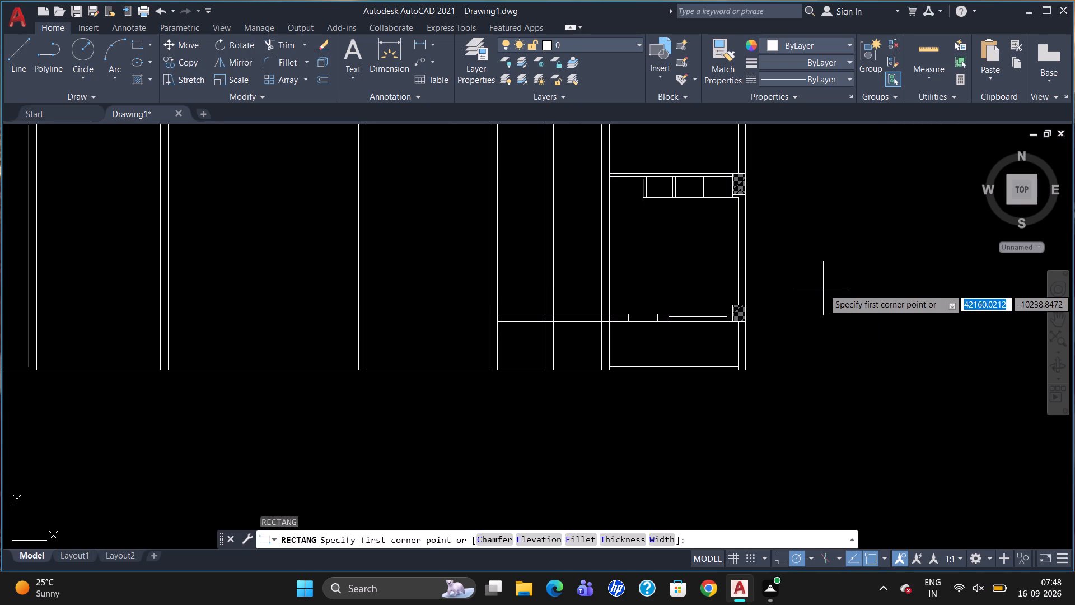
click(819, 286)
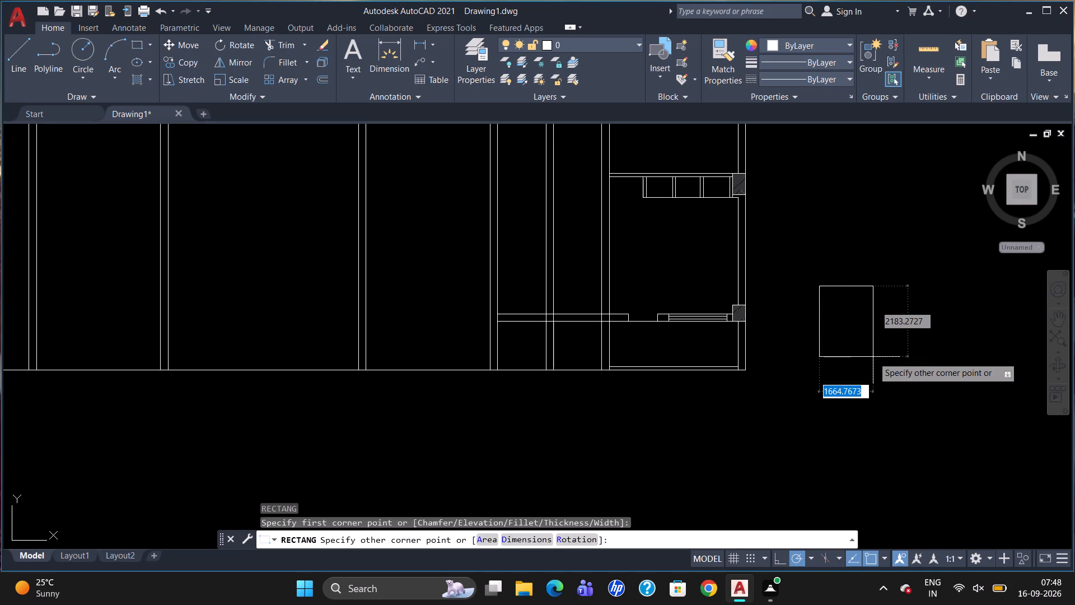
text(400)
key(Tab)
text(750)
key(Return)
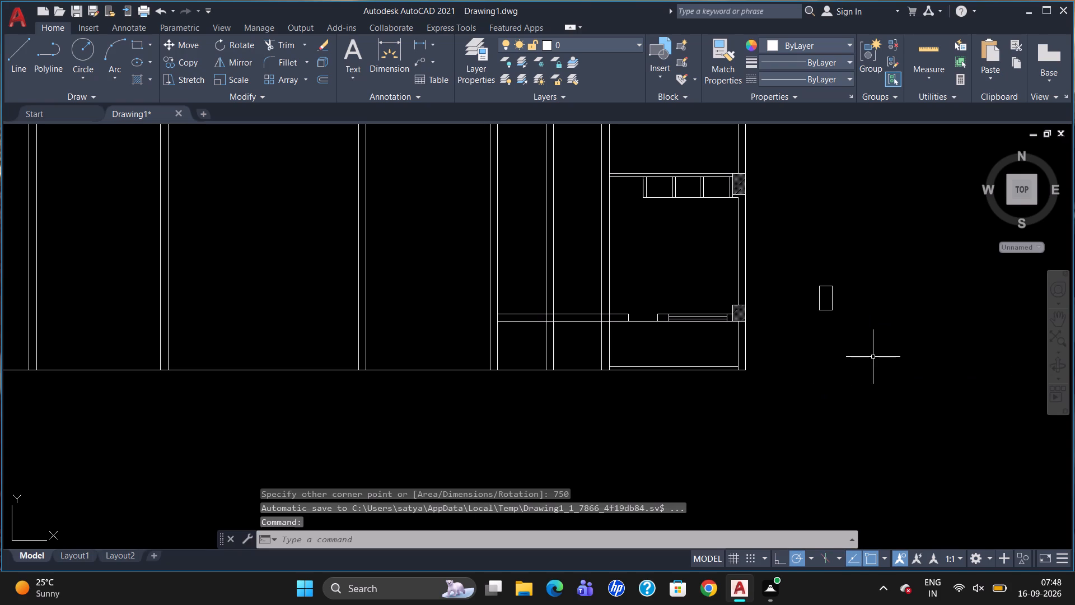
key(Escape)
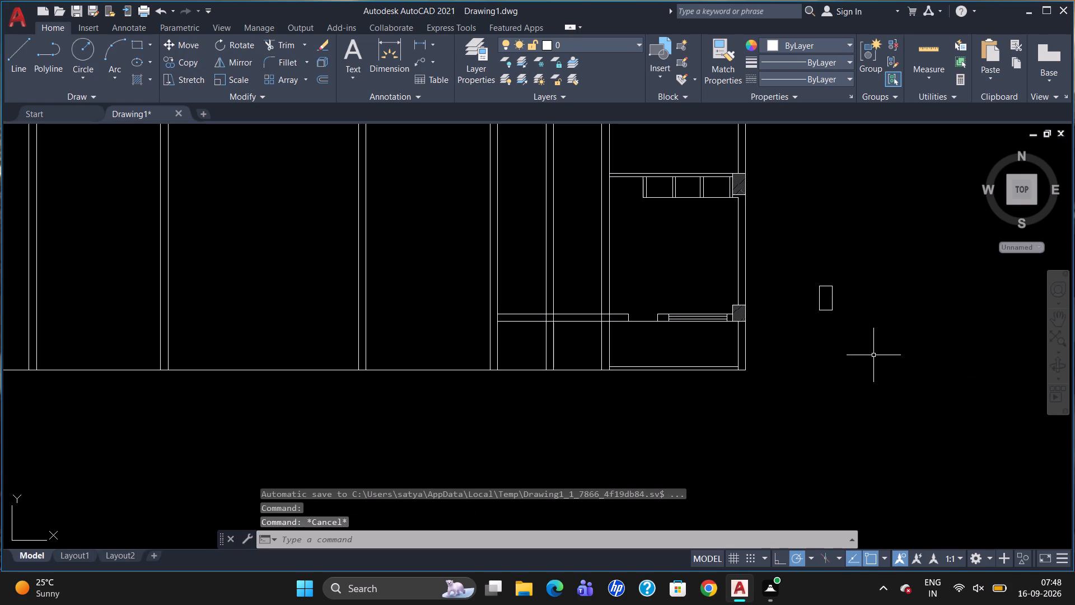
Check the height of the hatched column beside the recess with a temporary linear dimension, and erase that dimension.
text(DLI)
key(Return)
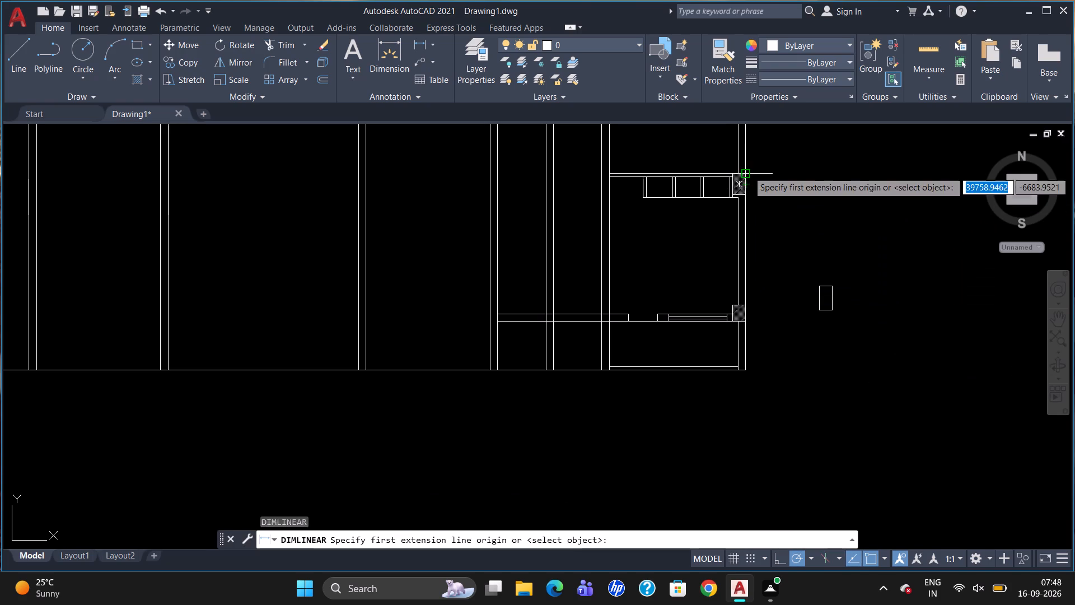
click(748, 171)
click(748, 194)
click(758, 193)
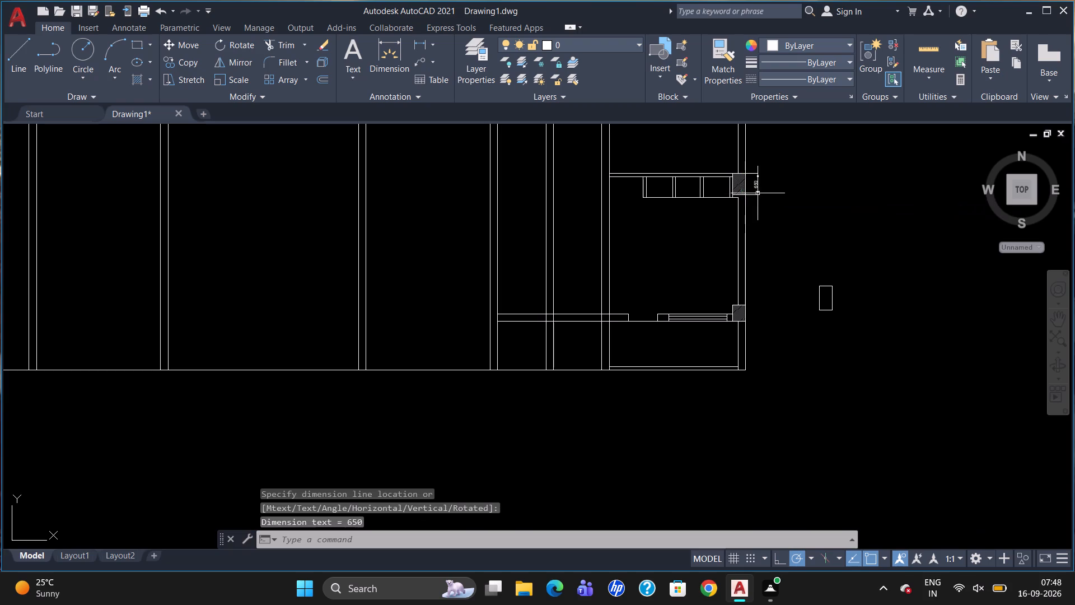
scroll(758, 183, up, 1)
click(758, 183)
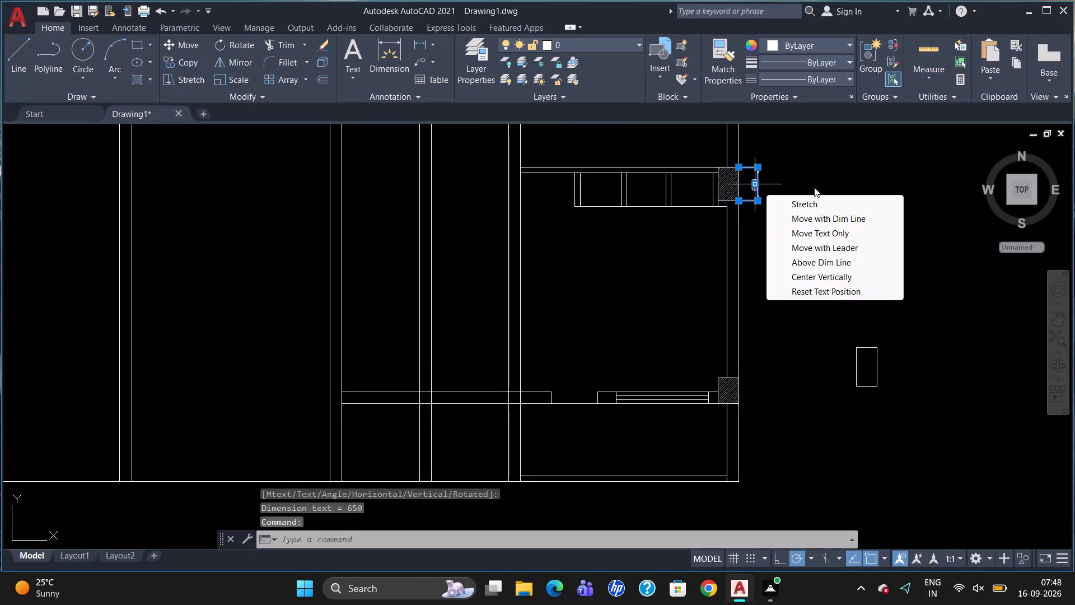
key(Delete)
key(Delete)
key(Delete)
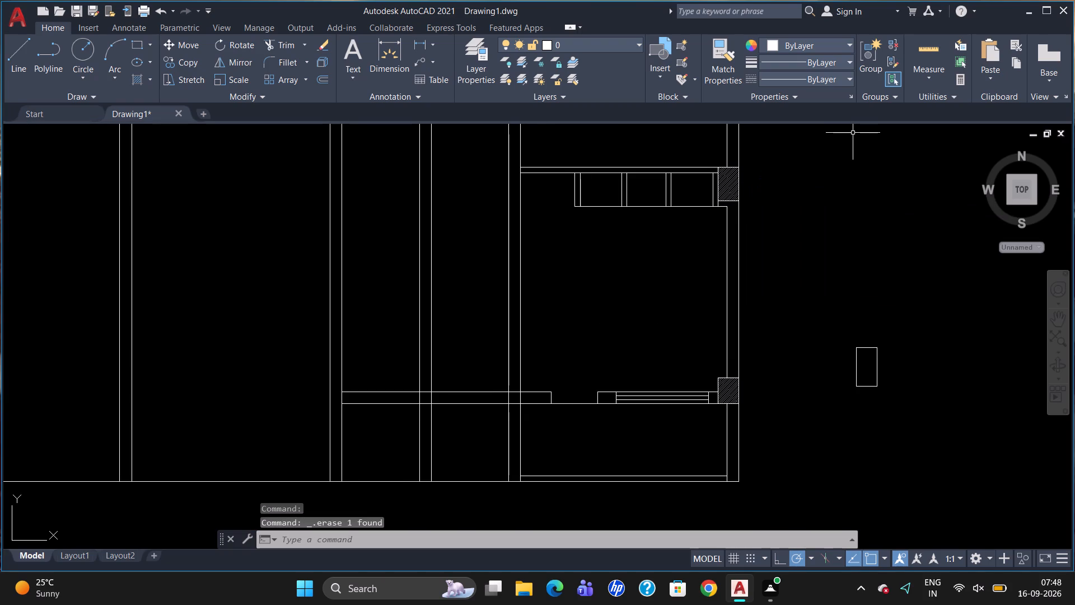
Erase the hatched column at the east end of the recess.
scroll(702, 317, down, 1)
scroll(754, 252, up, 1)
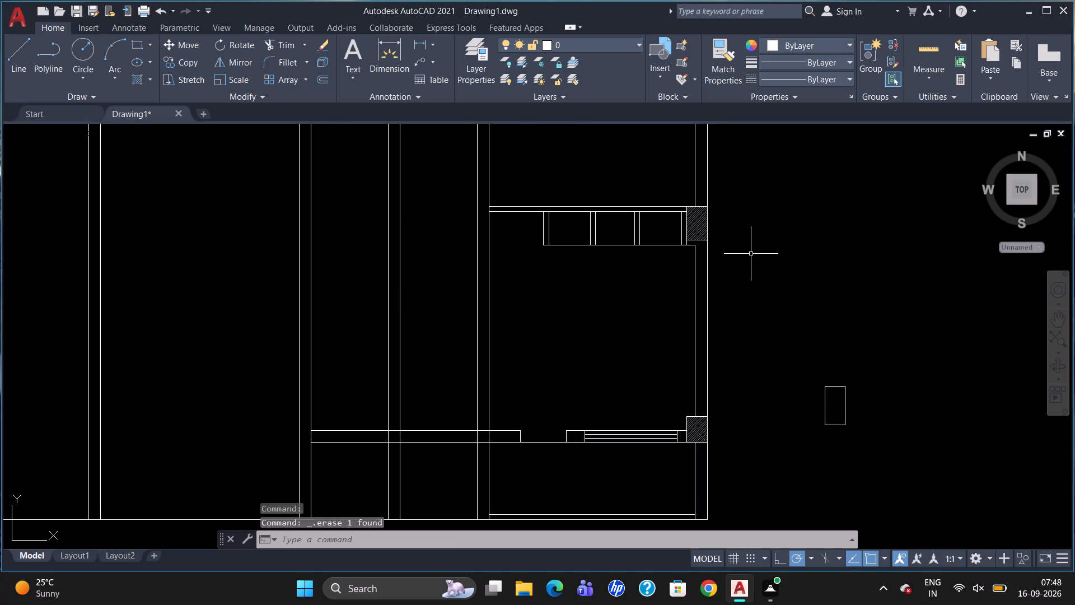
click(697, 226)
scroll(727, 292, down, 1)
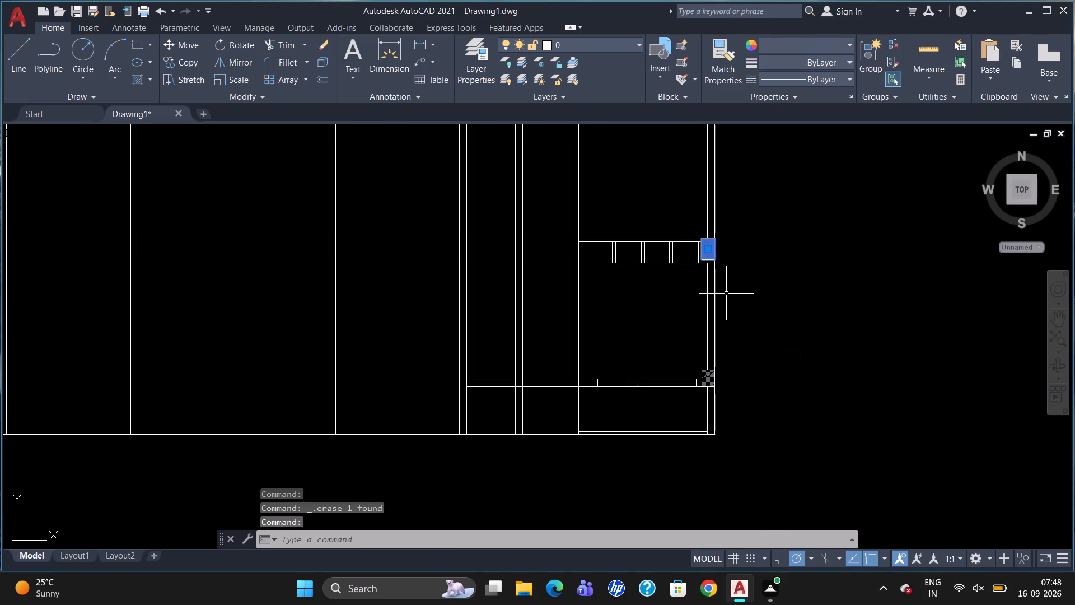
key(Delete)
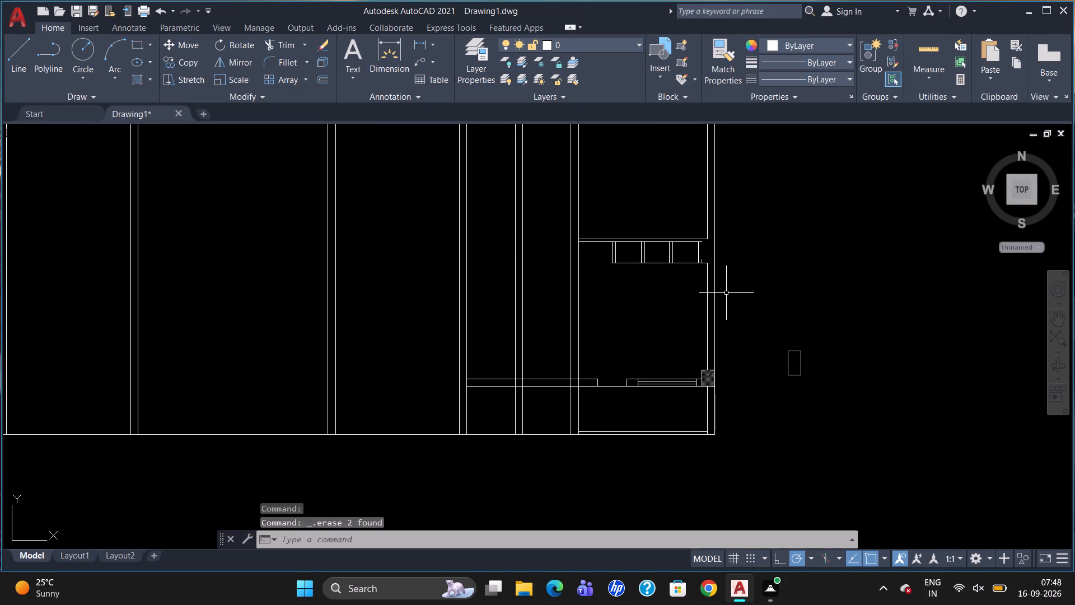
Draw a 400 by 600 rectangle outside the plan, east of the recess.
text(REC)
key(Return)
click(778, 236)
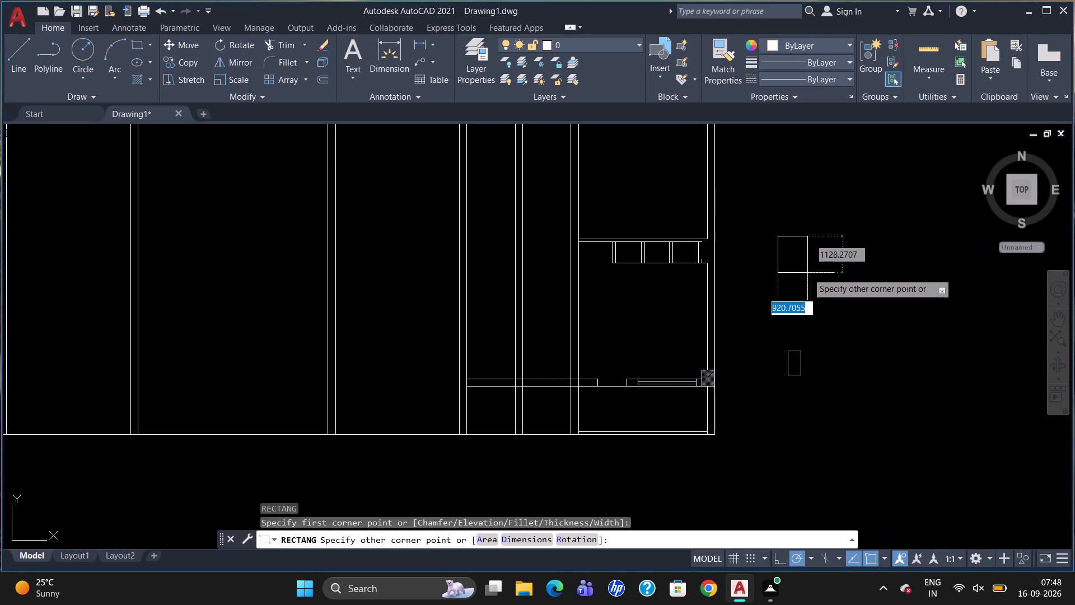
text(400)
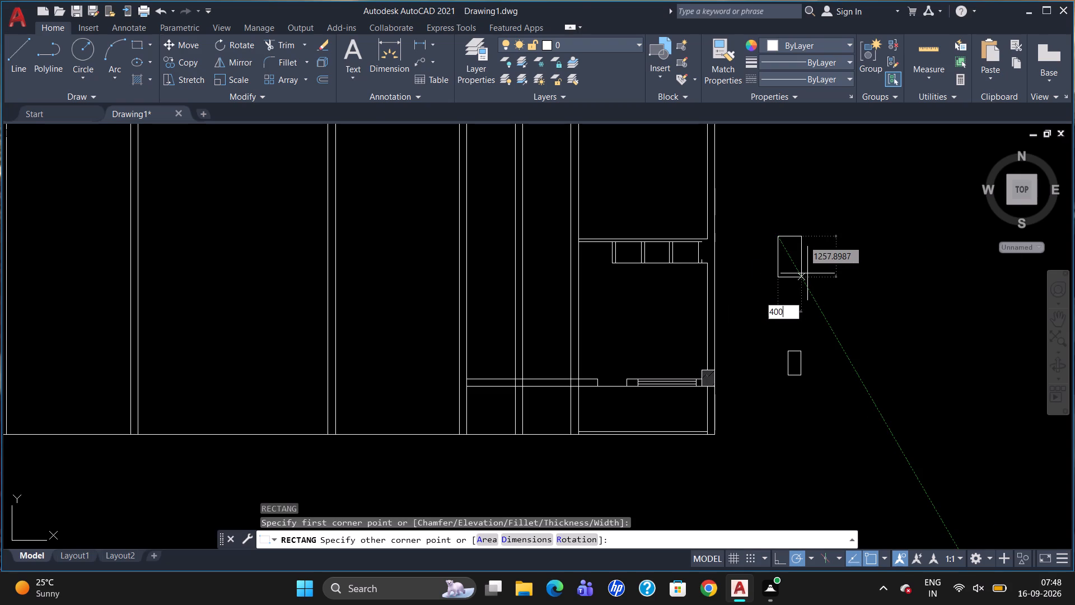
key(Tab)
text(600)
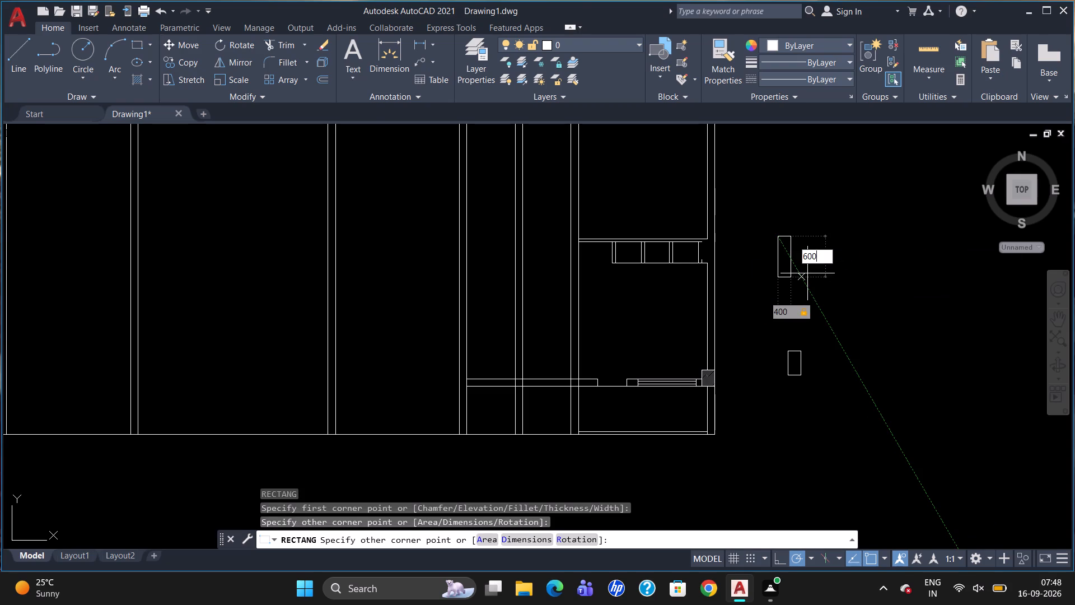
key(Return)
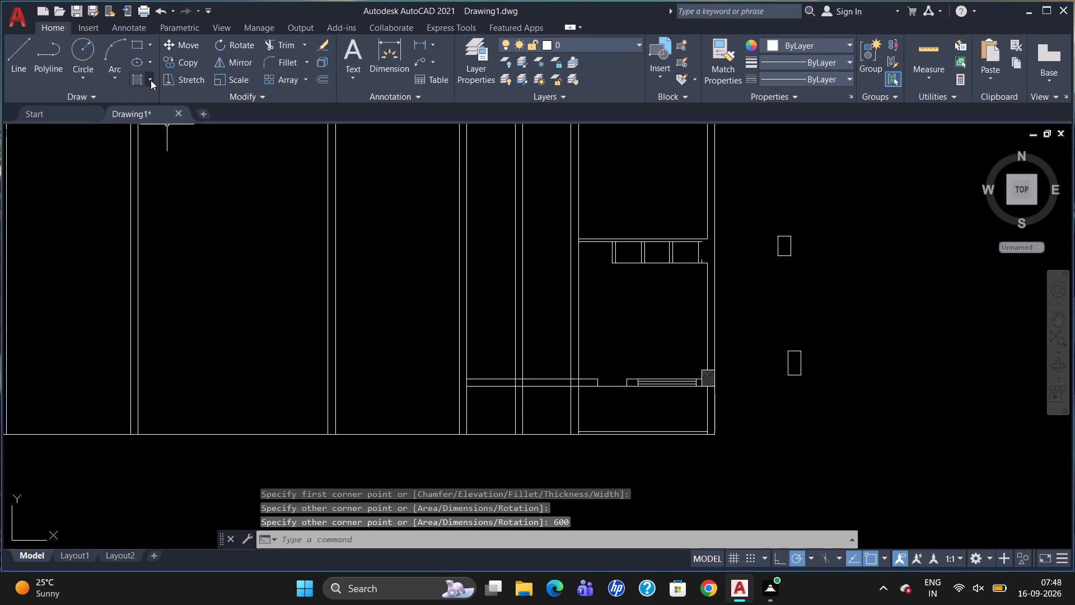
Hatch the 400 by 600 rectangle with the ANSI31 pattern.
click(151, 78)
click(155, 98)
click(237, 56)
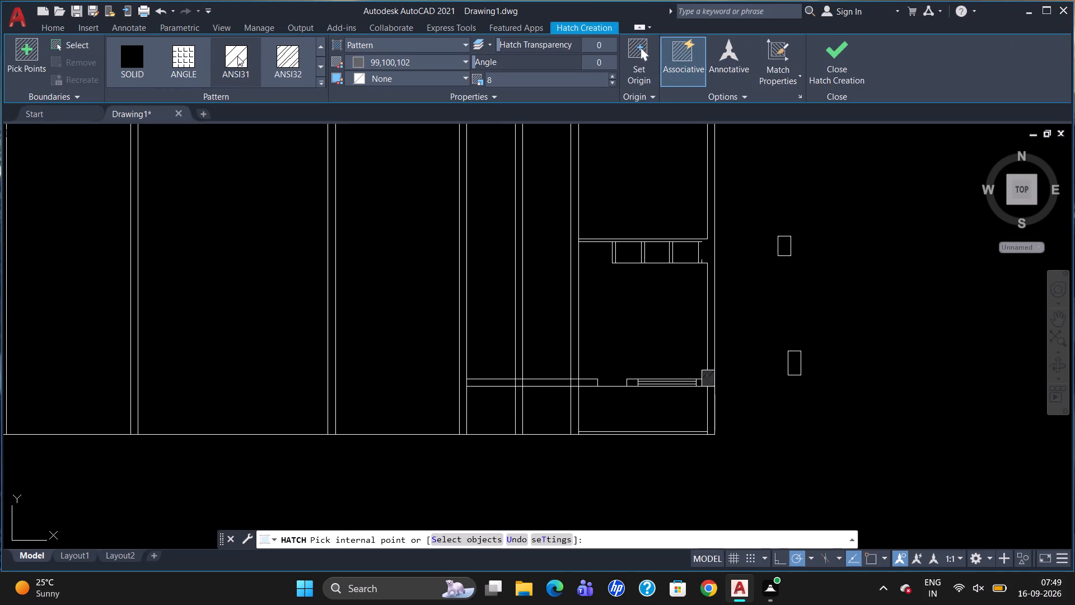
click(780, 244)
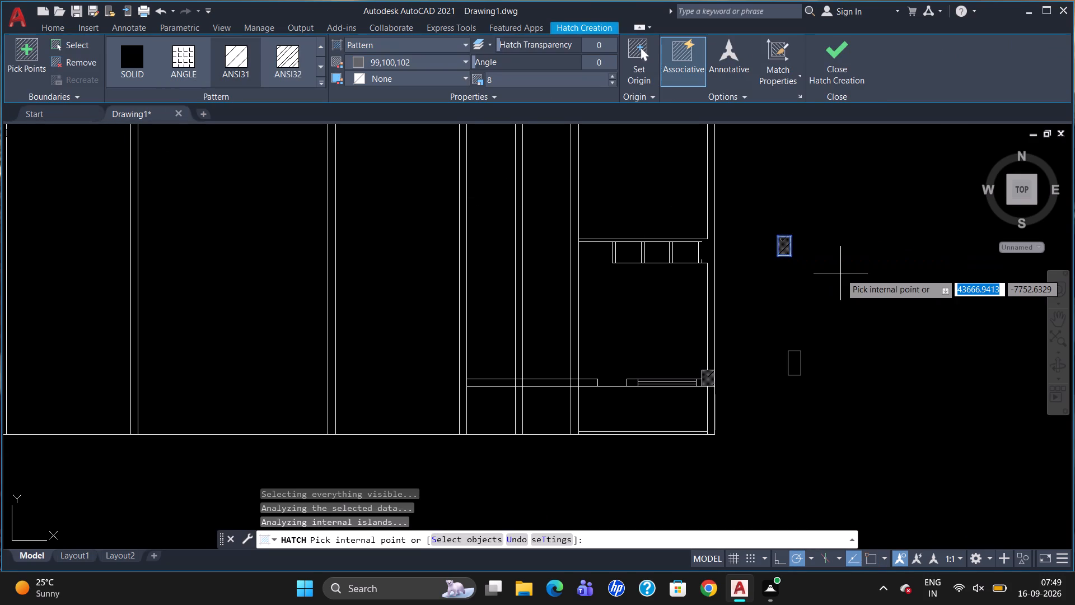
key(Escape)
Group the 400 by 600 rectangle with its hatch.
drag(821, 252, 737, 263)
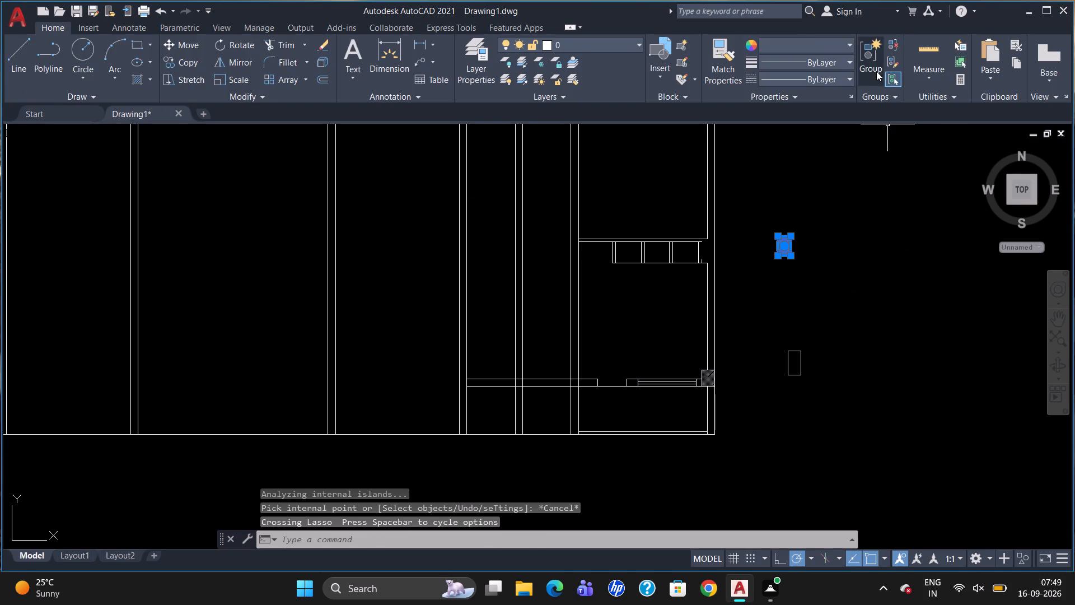
click(877, 64)
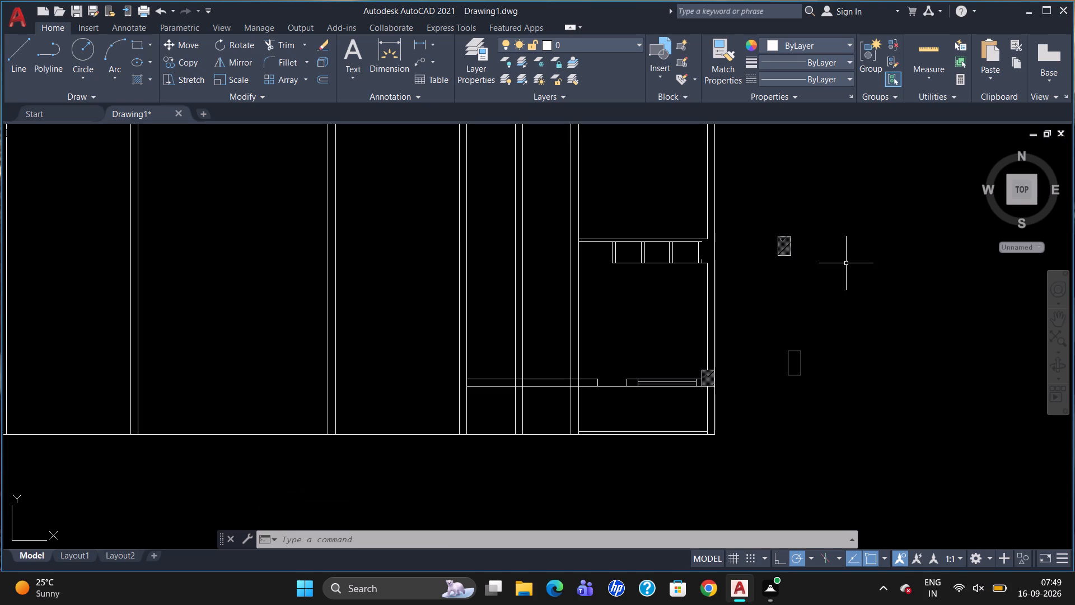
Move the grouped column to the recess's east end, placing its upper outer corner on the outer wall line near the partition's top edge.
click(782, 245)
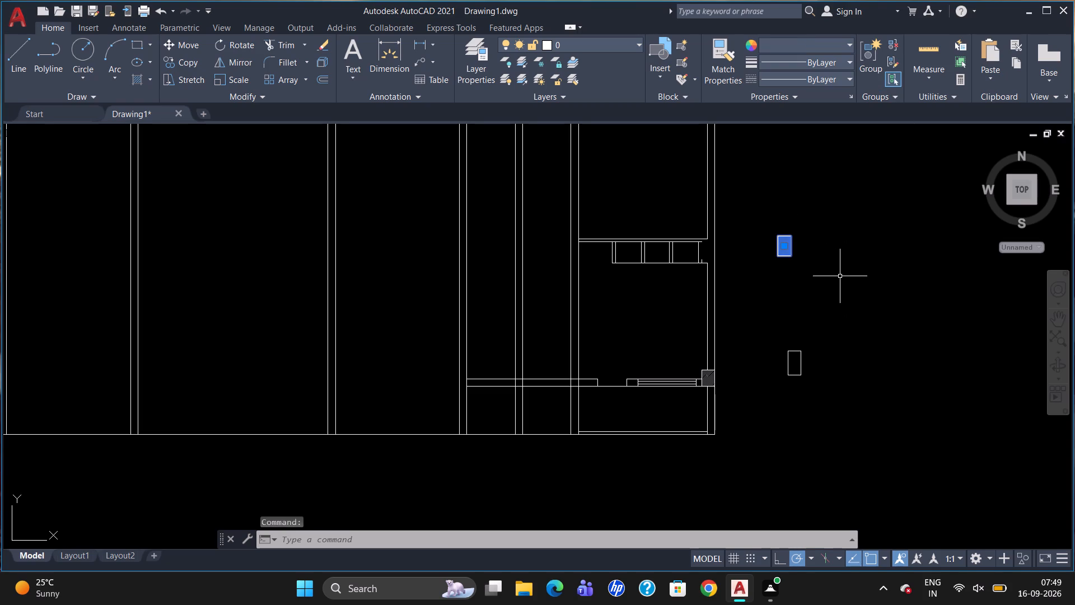
key(m)
key(Return)
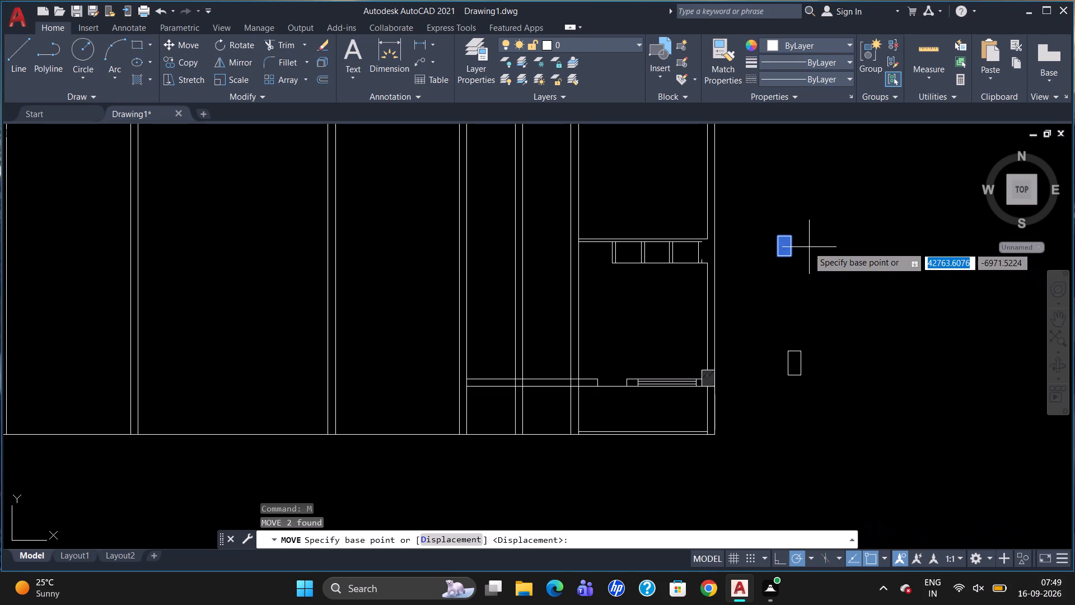
click(789, 237)
scroll(701, 243, up, 3)
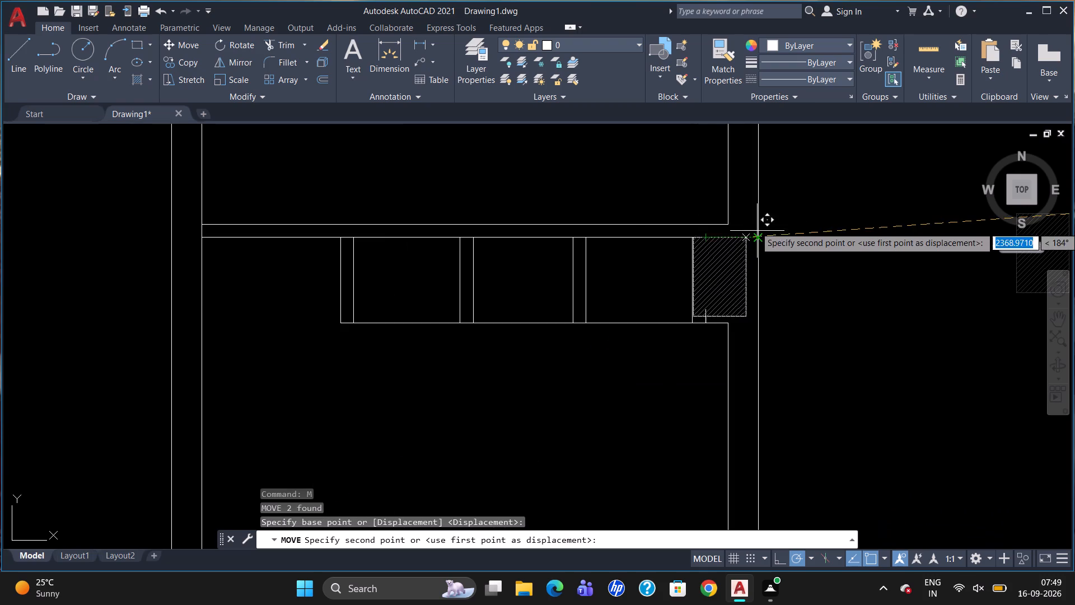
scroll(769, 224, up, 3)
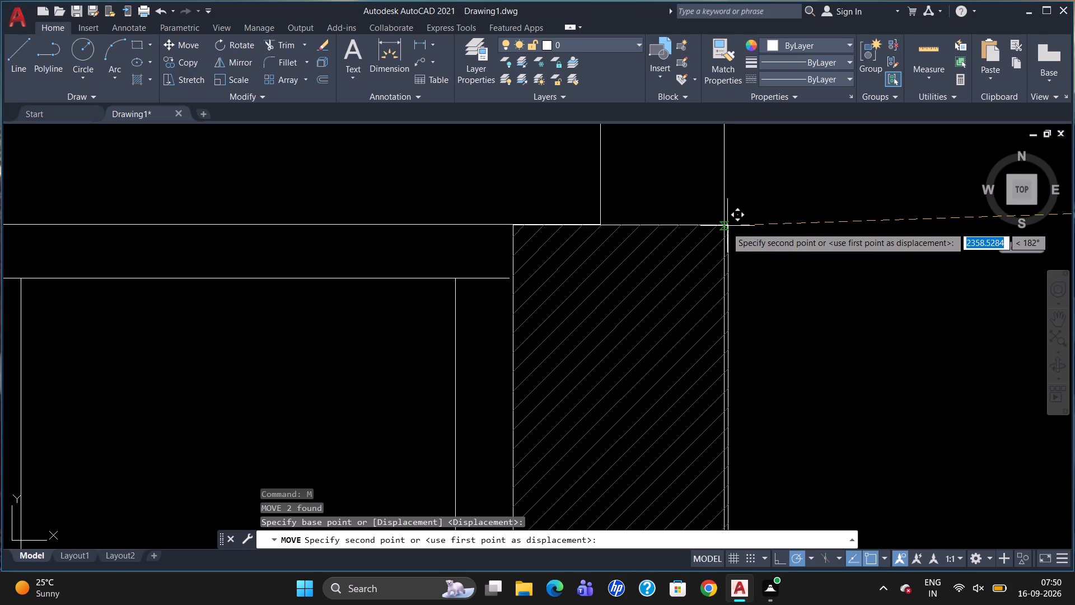
click(724, 228)
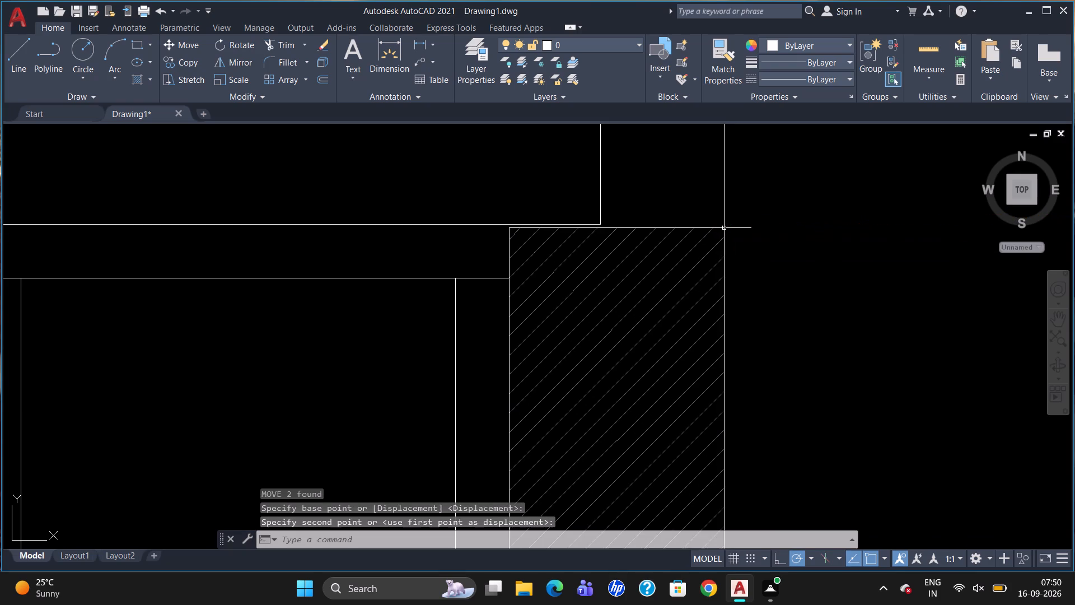
Move the grouped hatched column at the recess's east end up so its upper inner corner meets the partition's top edge.
scroll(773, 198, down, 2)
click(711, 255)
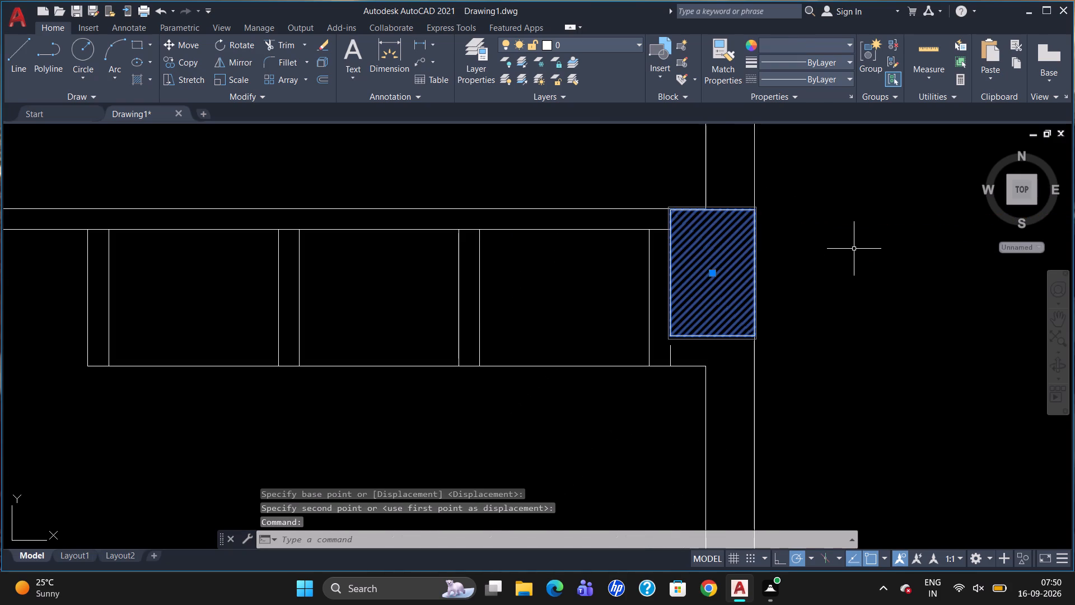
key(m)
key(Return)
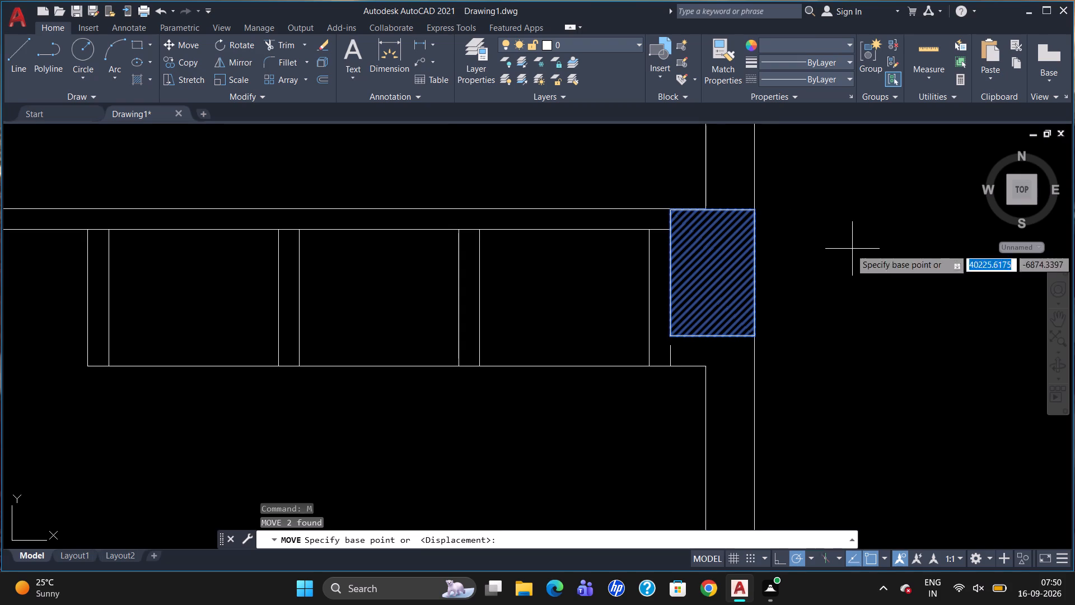
scroll(702, 224, up, 3)
click(574, 169)
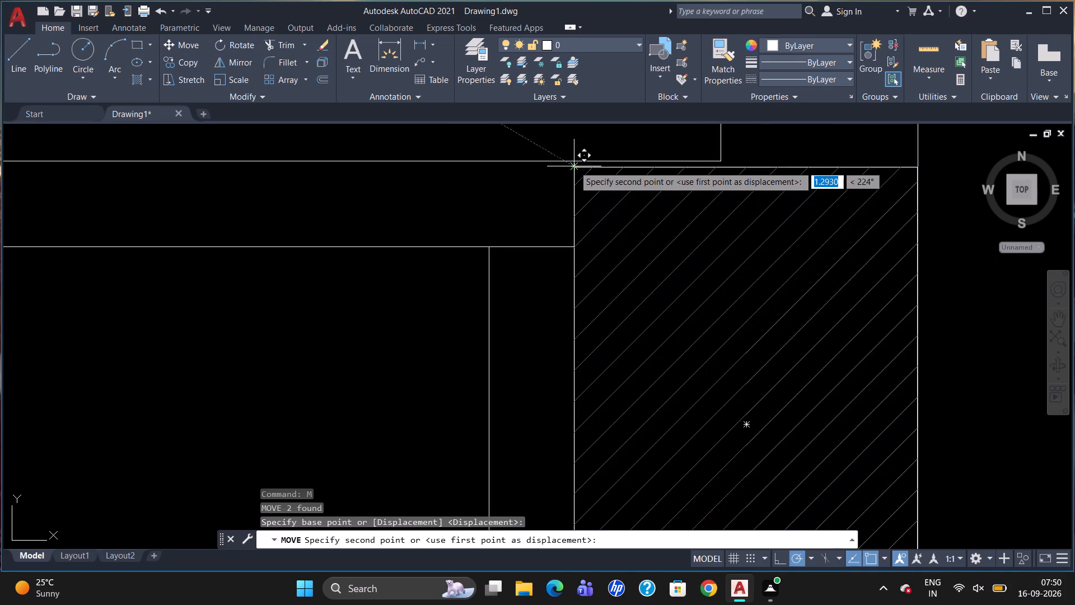
click(575, 158)
Delete the short leftover vertical line just below the column's inner edge.
scroll(784, 188, down, 2)
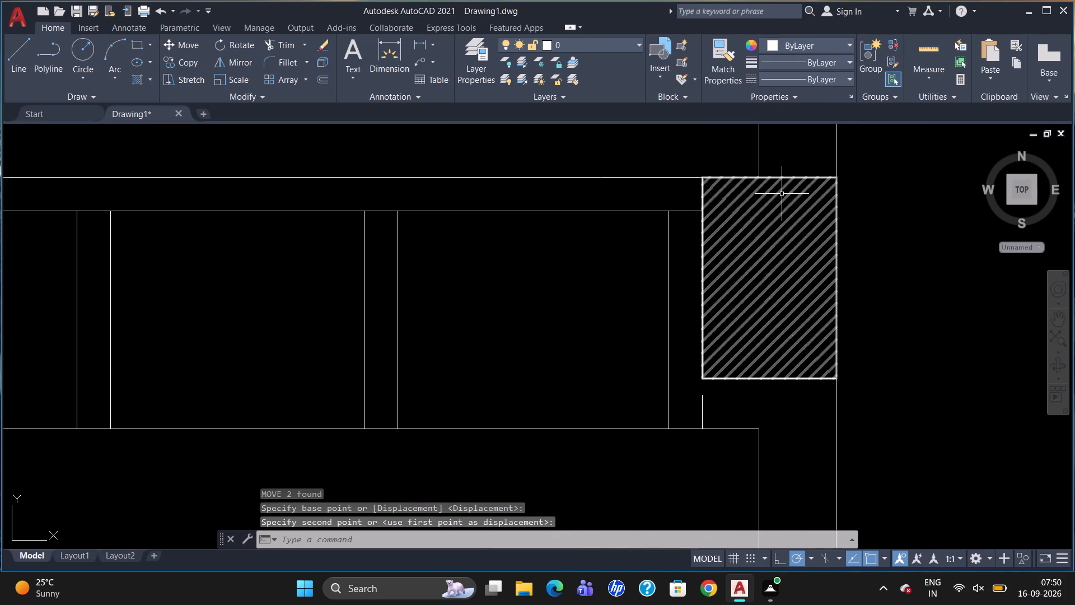
scroll(826, 338, down, 2)
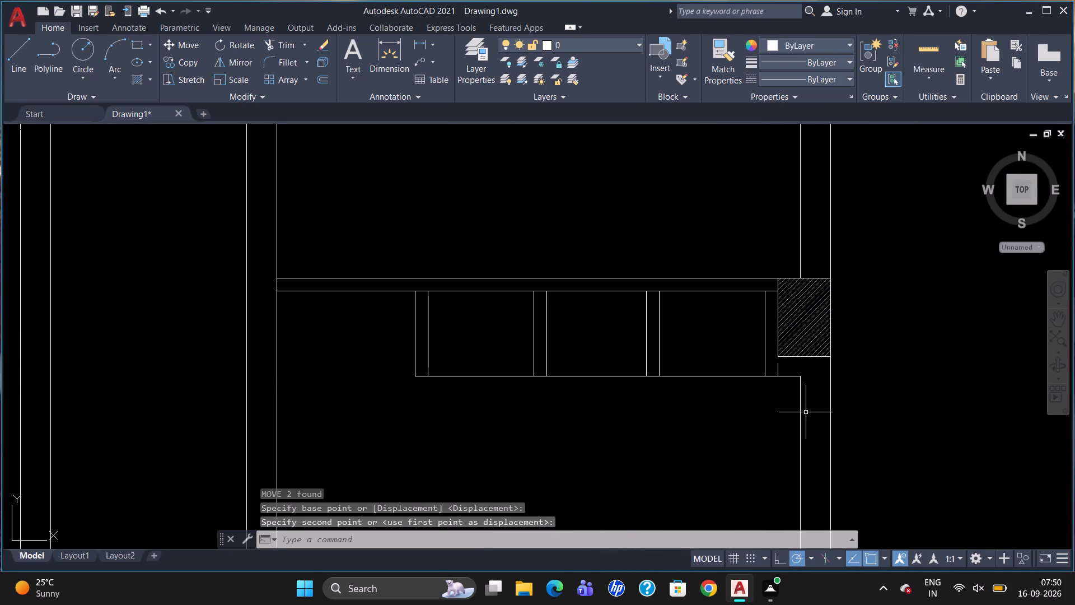
scroll(764, 328, down, 1)
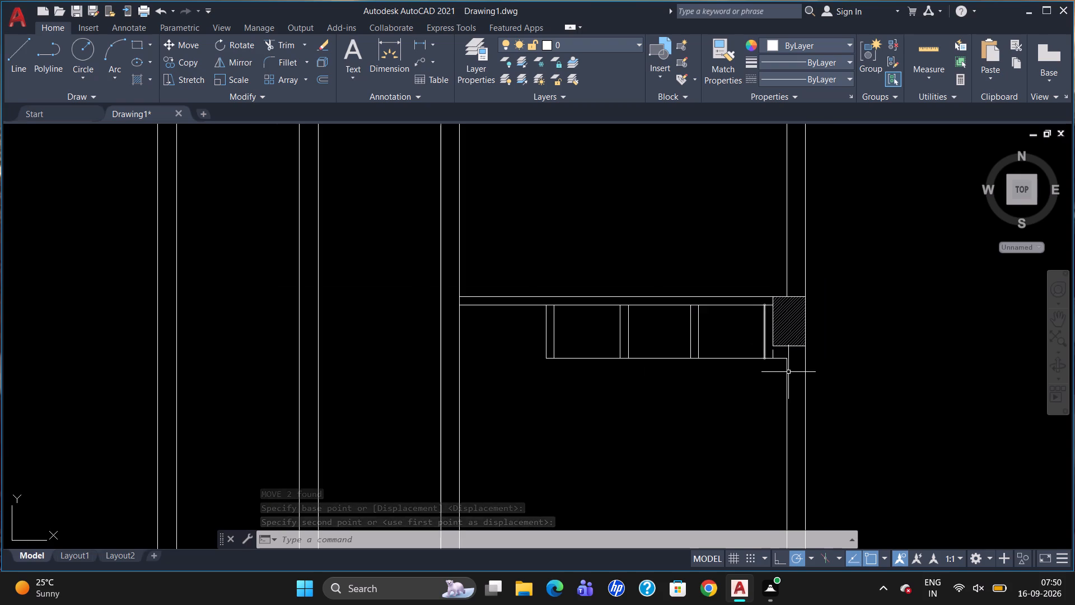
click(774, 355)
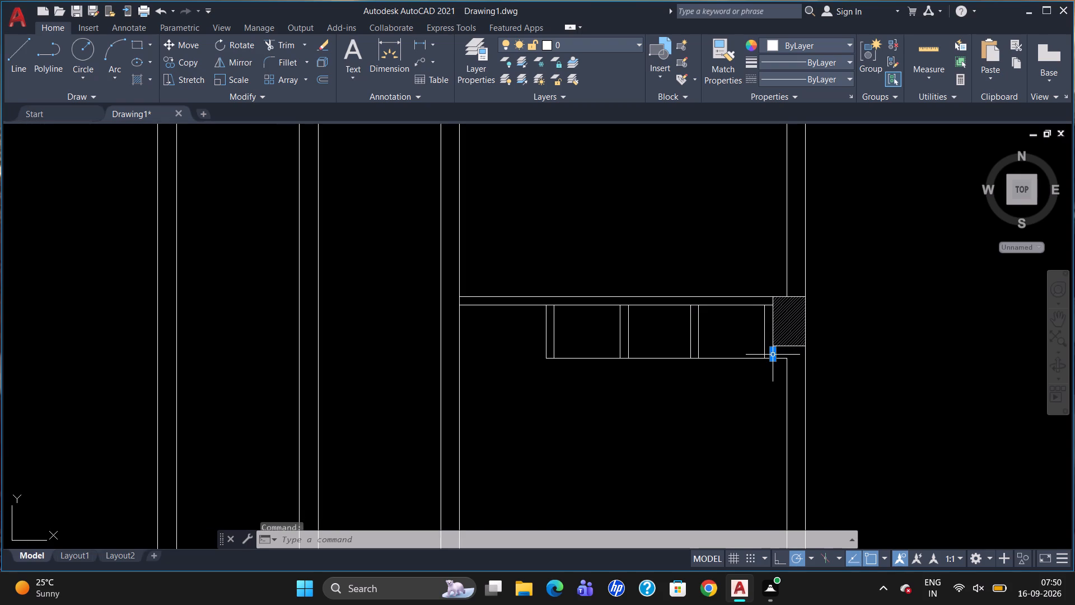
key(Delete)
Draw a line 100 down from the column's lower inner corner, continuing about 183 east past the inner wall line.
scroll(814, 388, up, 1)
scroll(732, 337, up, 1)
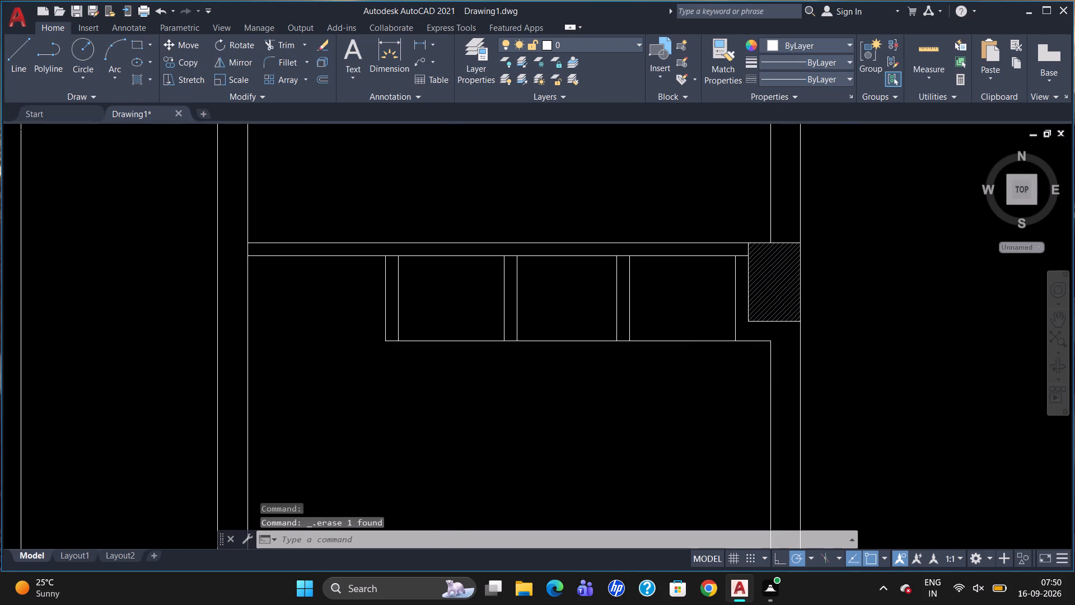
key(l)
key(Return)
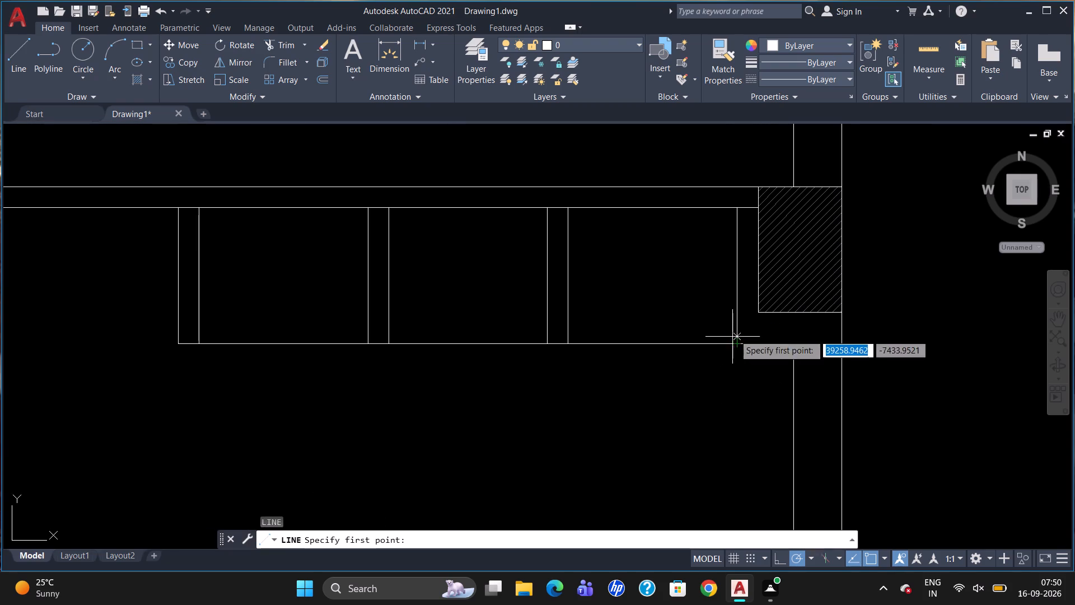
click(759, 315)
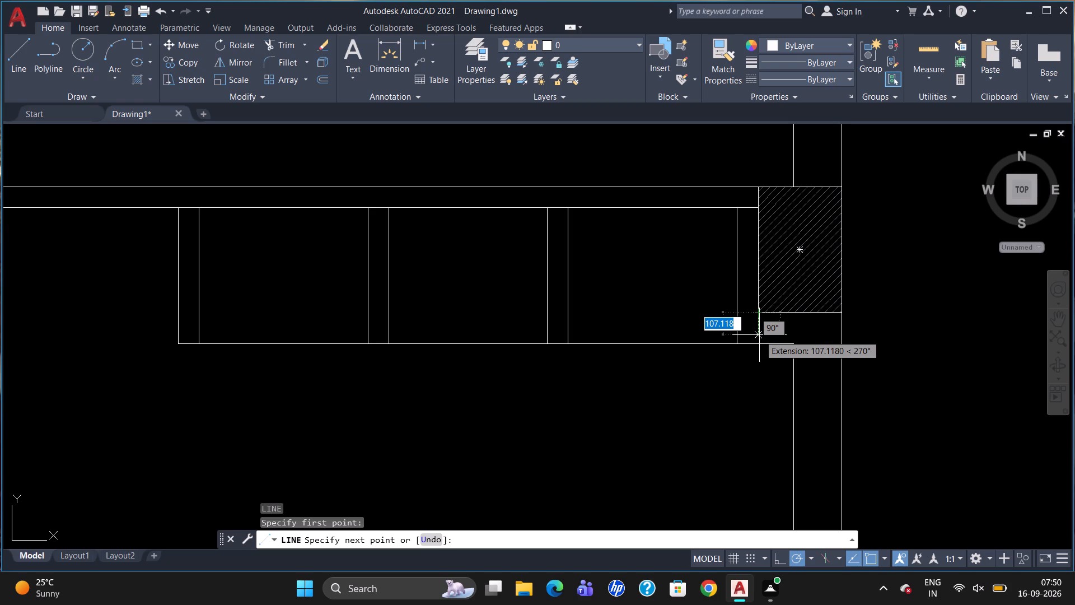
text(100)
key(Return)
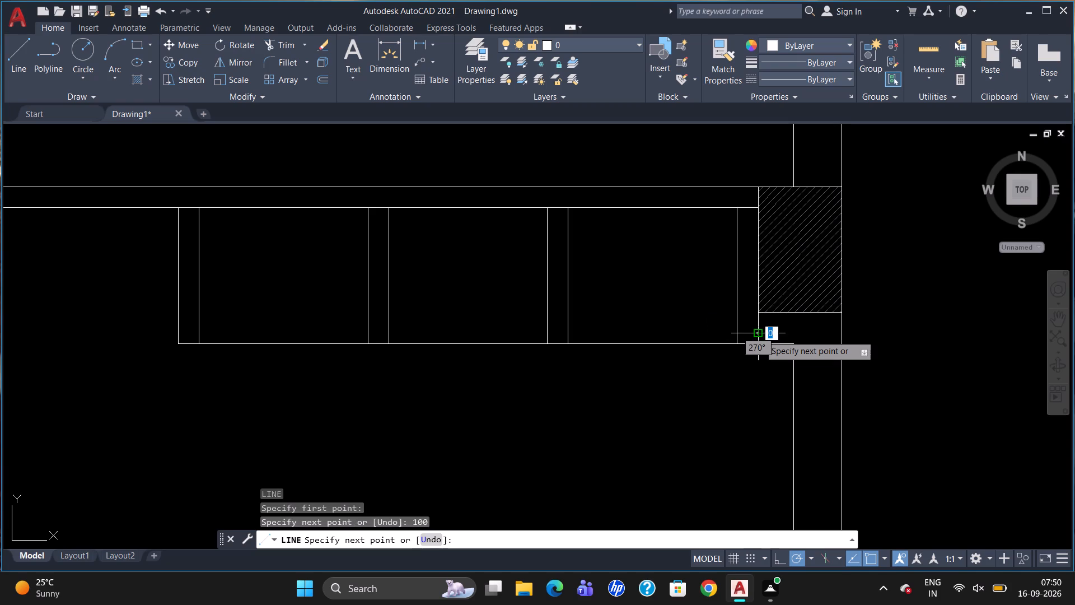
click(797, 329)
key(Escape)
Extend the east wall's inner line up to the new horizontal line below the column.
scroll(836, 403, up, 1)
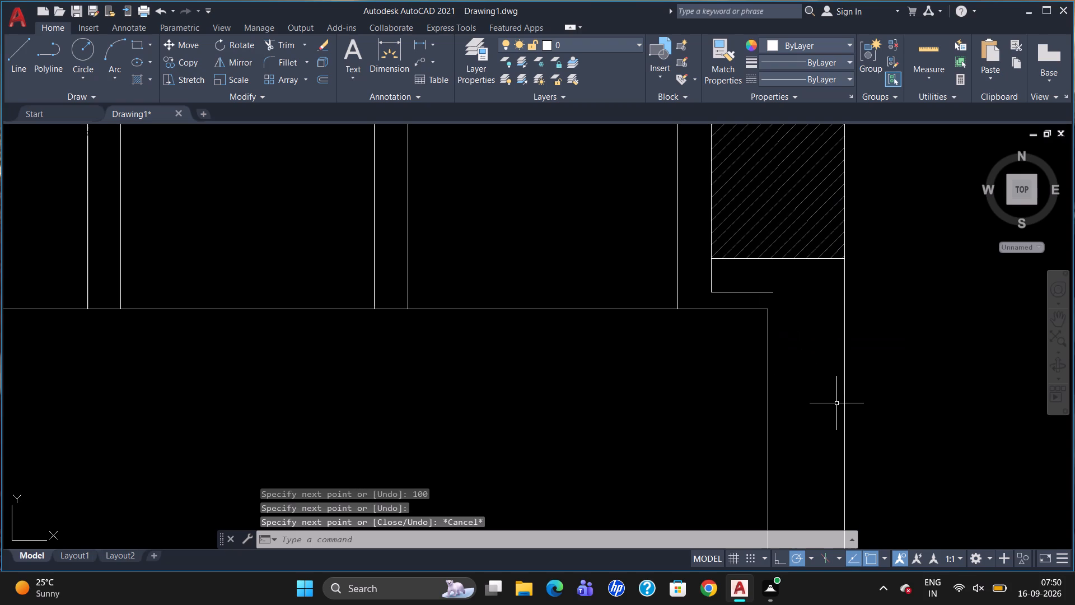
text(EX)
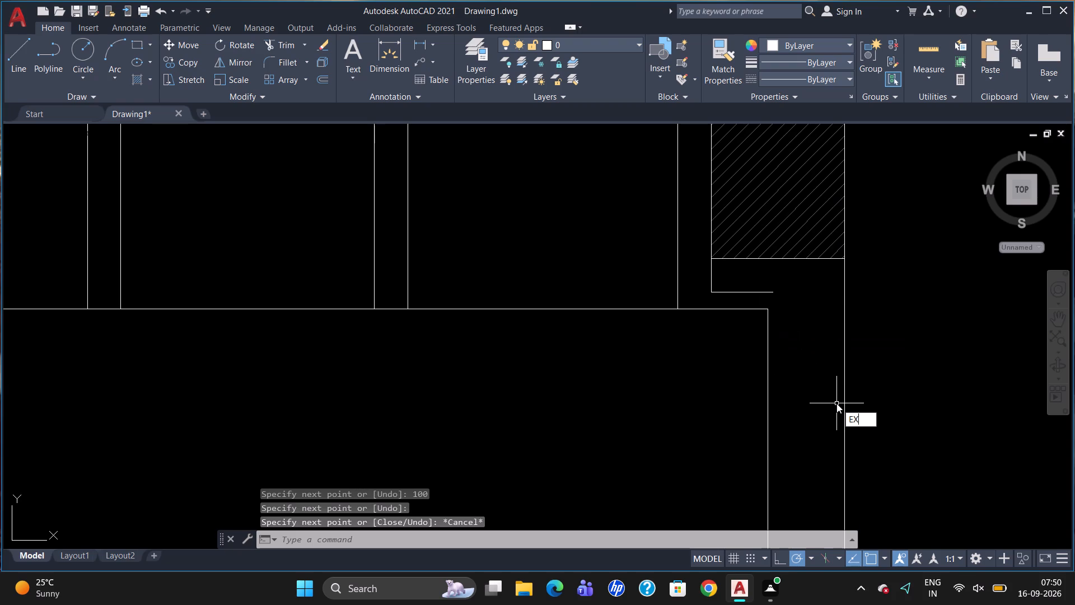
key(Return)
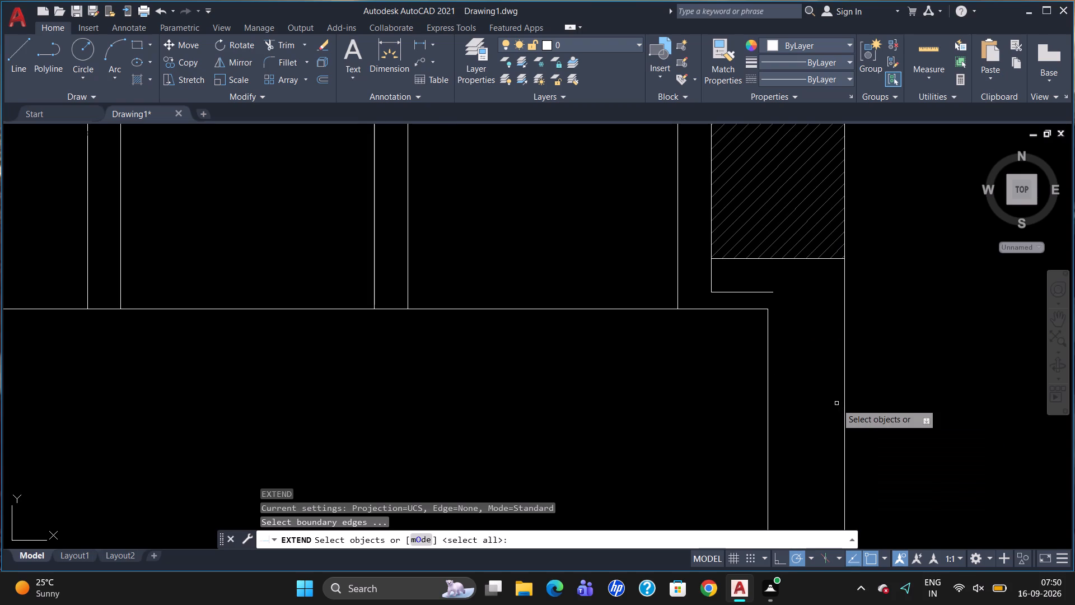
click(766, 292)
key(Return)
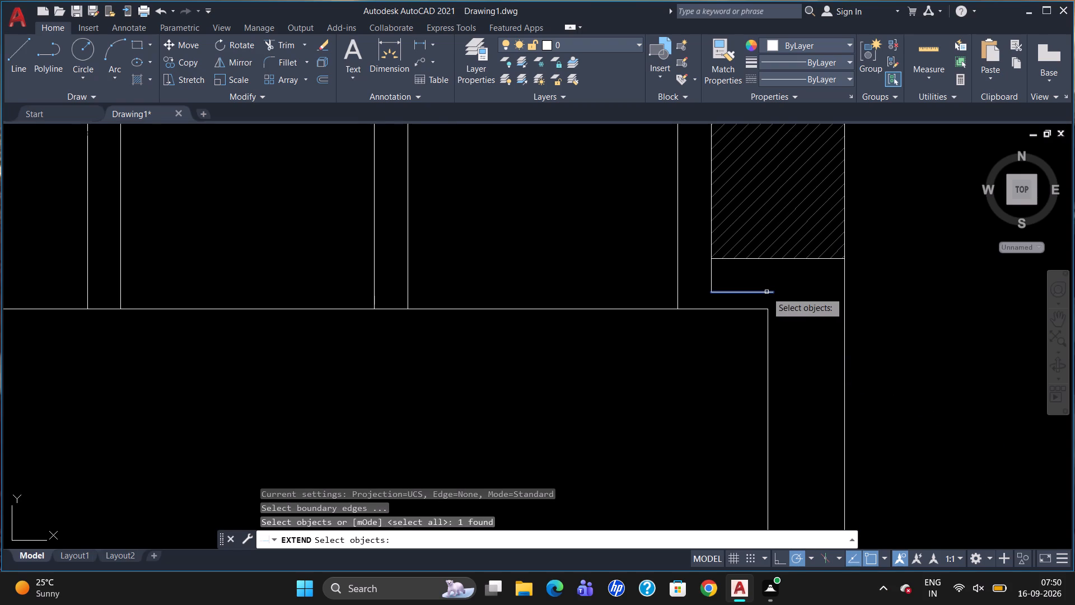
click(768, 314)
key(Escape)
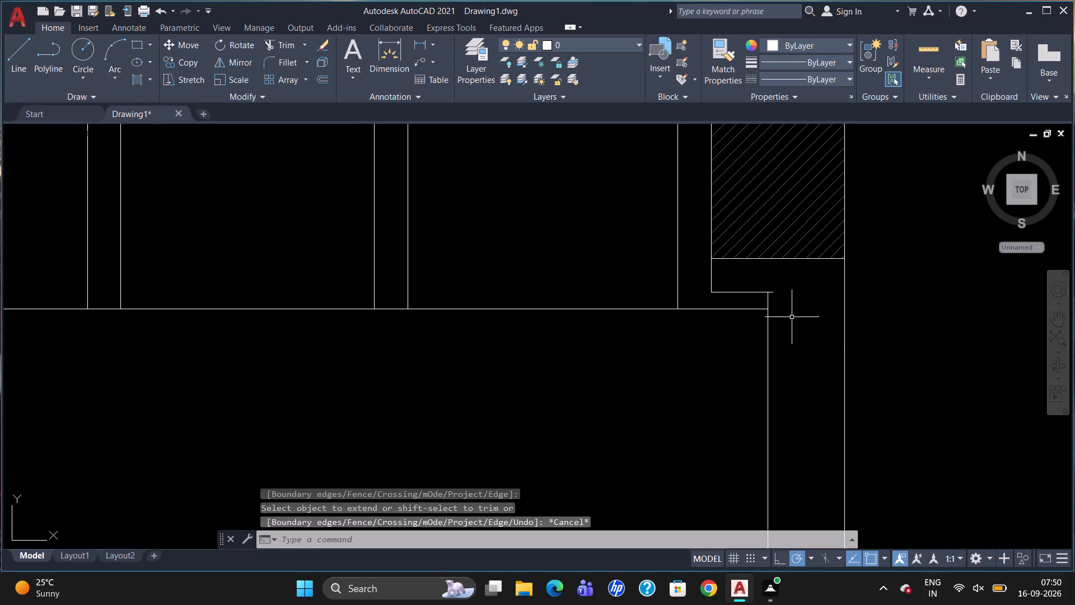
Trim the short overshoot of the new horizontal line beyond the east wall's inner line.
text(TR)
key(Return)
key(Return)
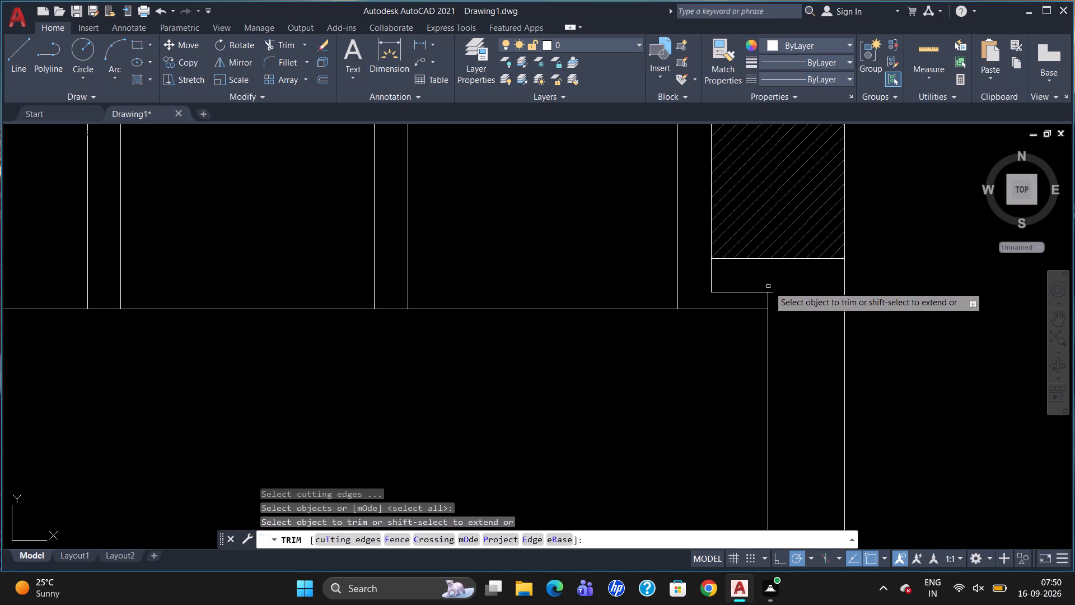
click(772, 293)
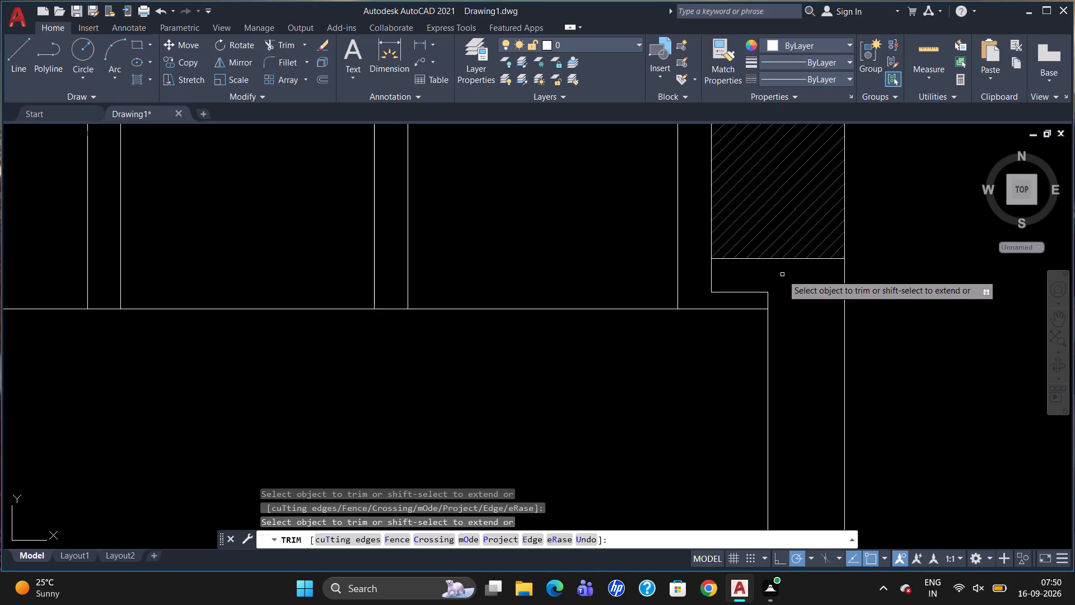
key(Escape)
Delete the two short pieces of the recess's bottom line between the last divider and the east wall.
scroll(770, 291, down, 1)
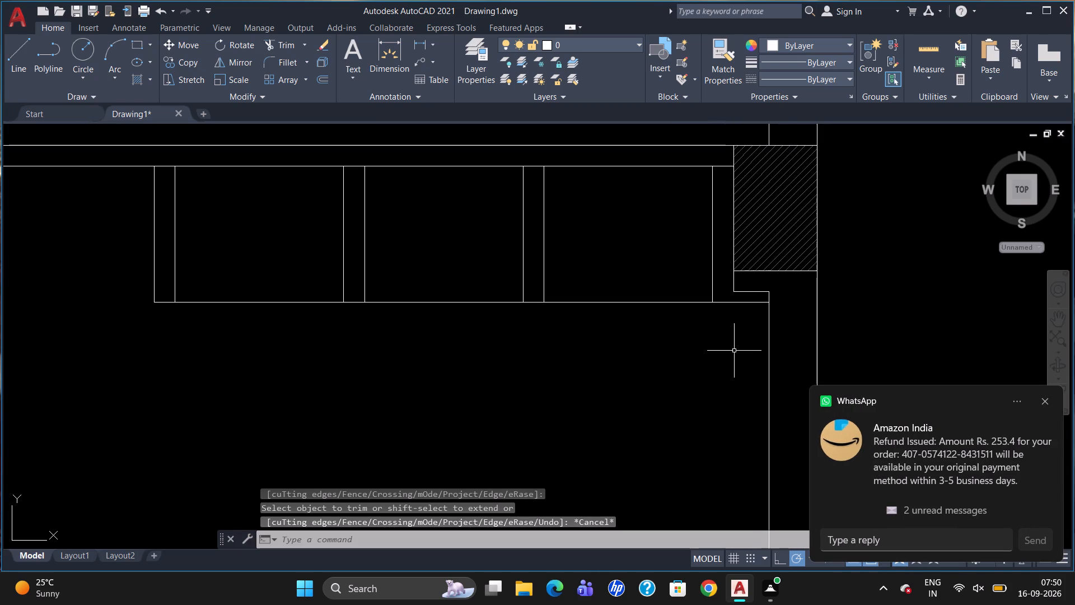
click(741, 302)
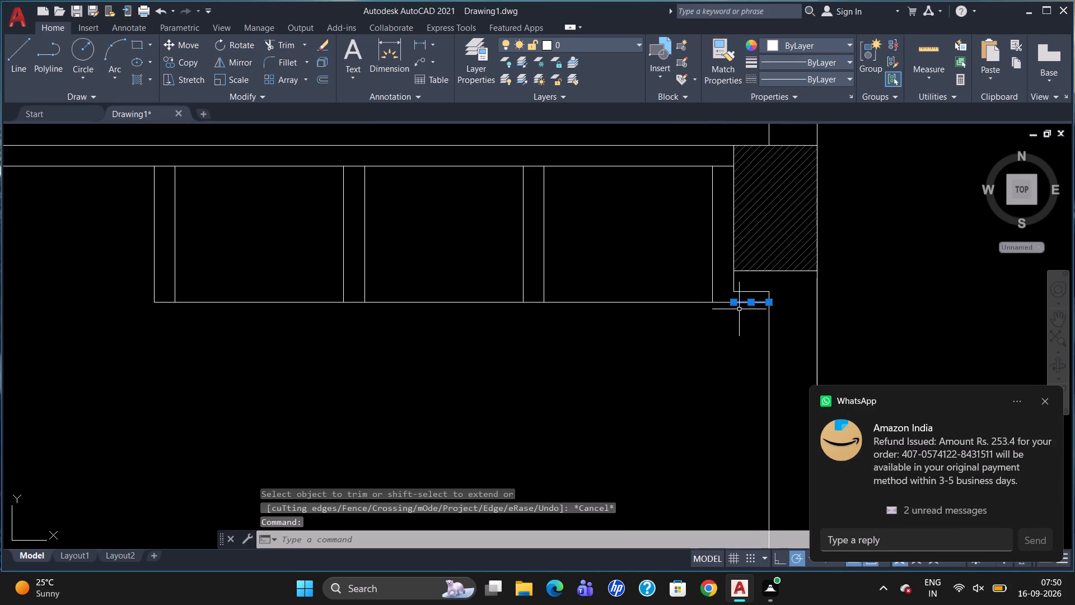
key(Delete)
click(725, 304)
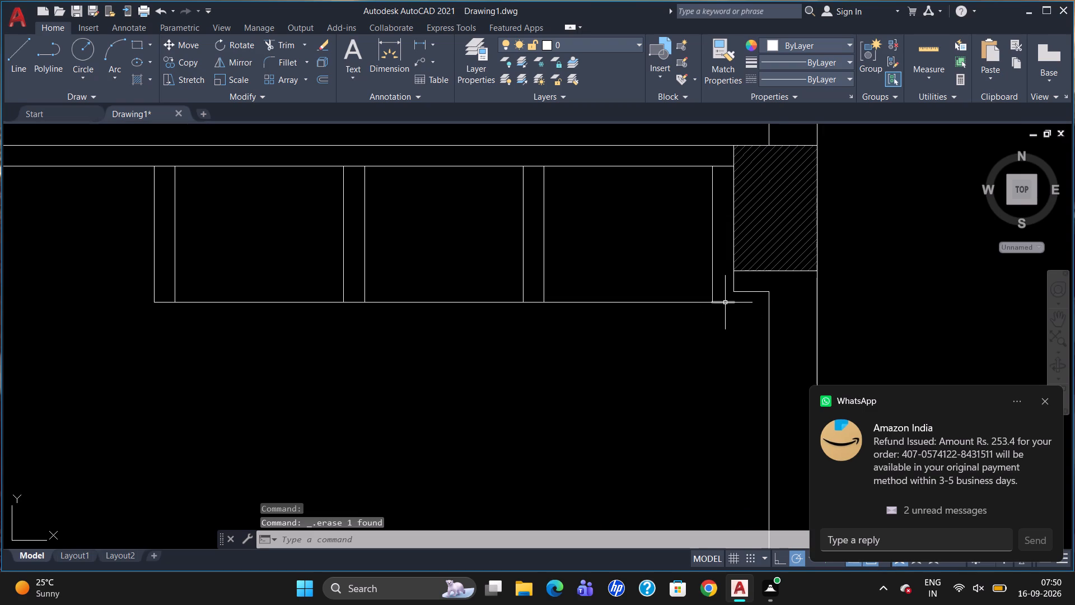
key(Delete)
click(1044, 398)
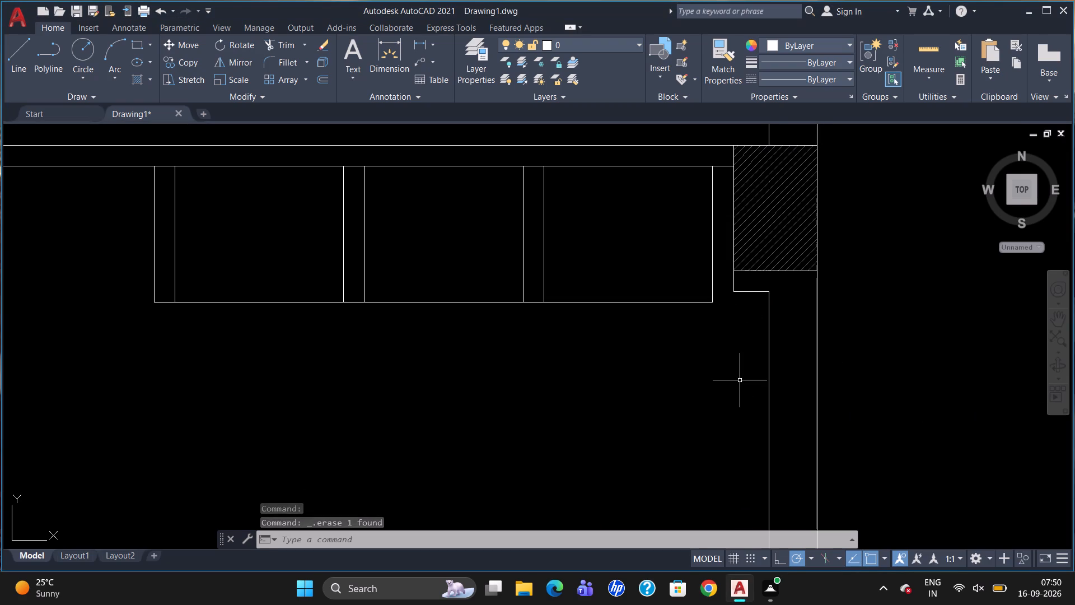
Draw a 2775 horizontal line from the corner below the column west to the recess's outer west edge.
key(l)
key(Return)
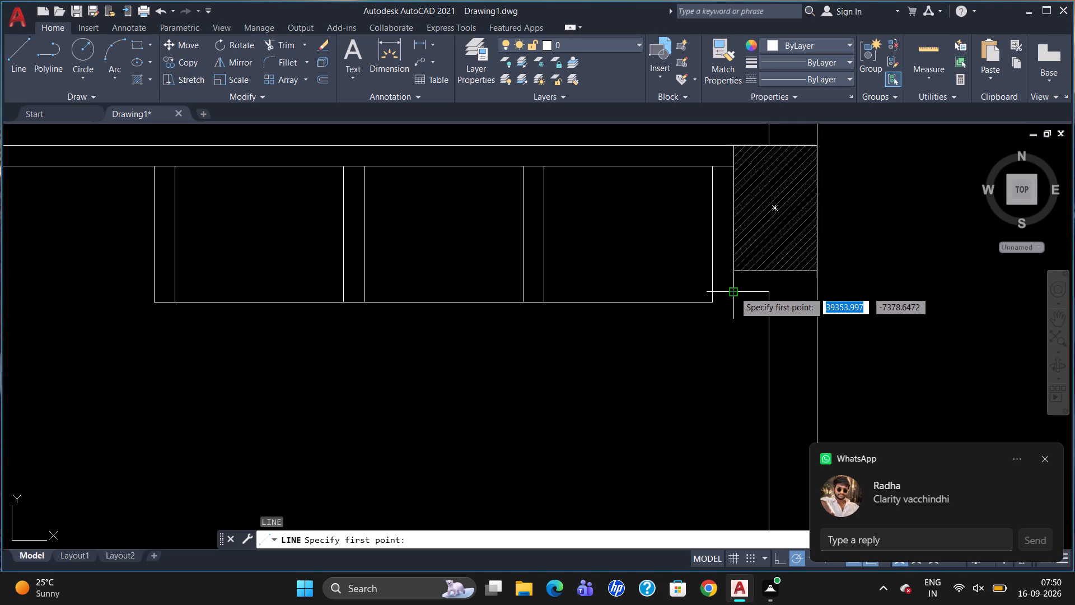
click(735, 291)
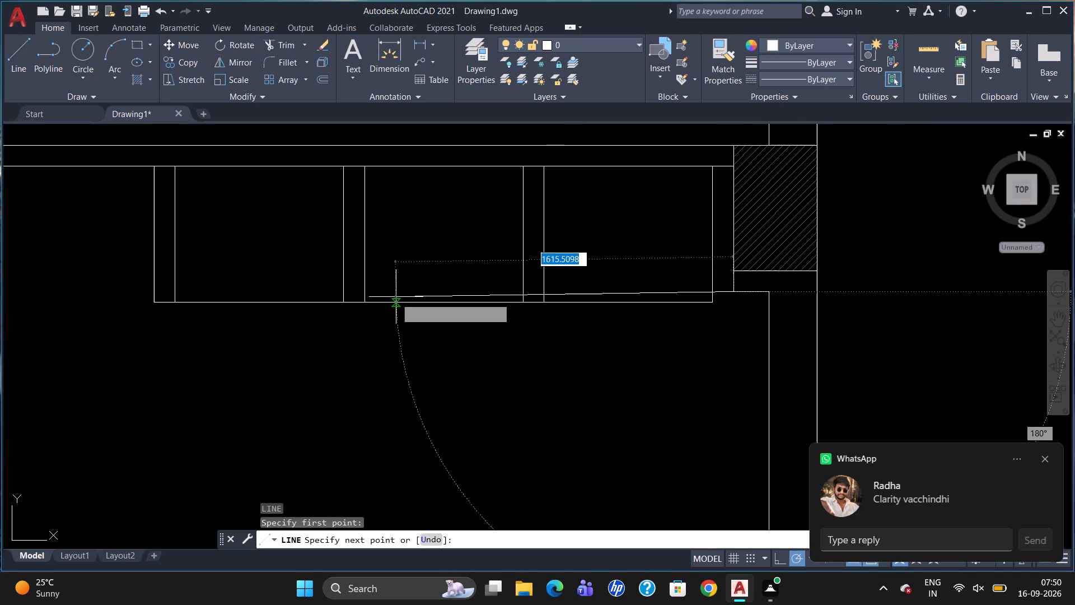
click(157, 289)
key(Escape)
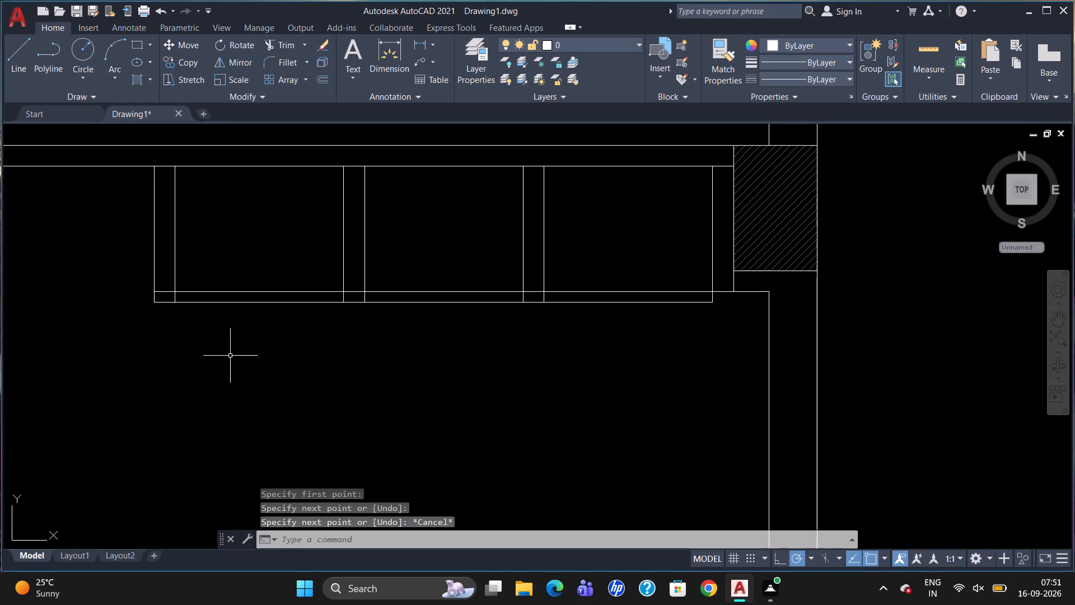
Trim all the recess divider ends that project below the new horizontal line.
text(TR)
key(Return)
key(Return)
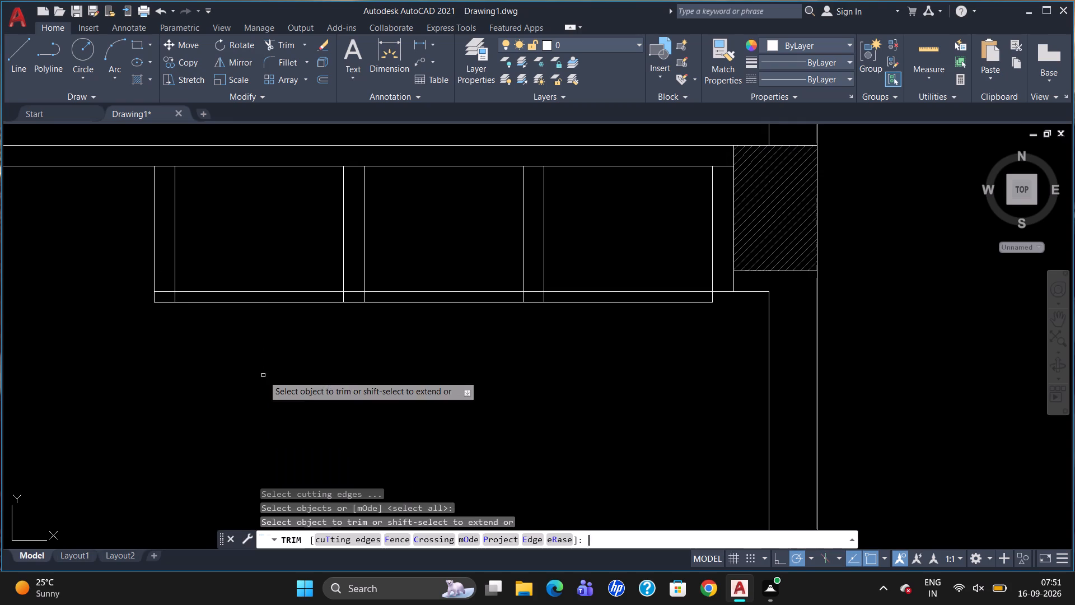
drag(717, 302, 637, 302)
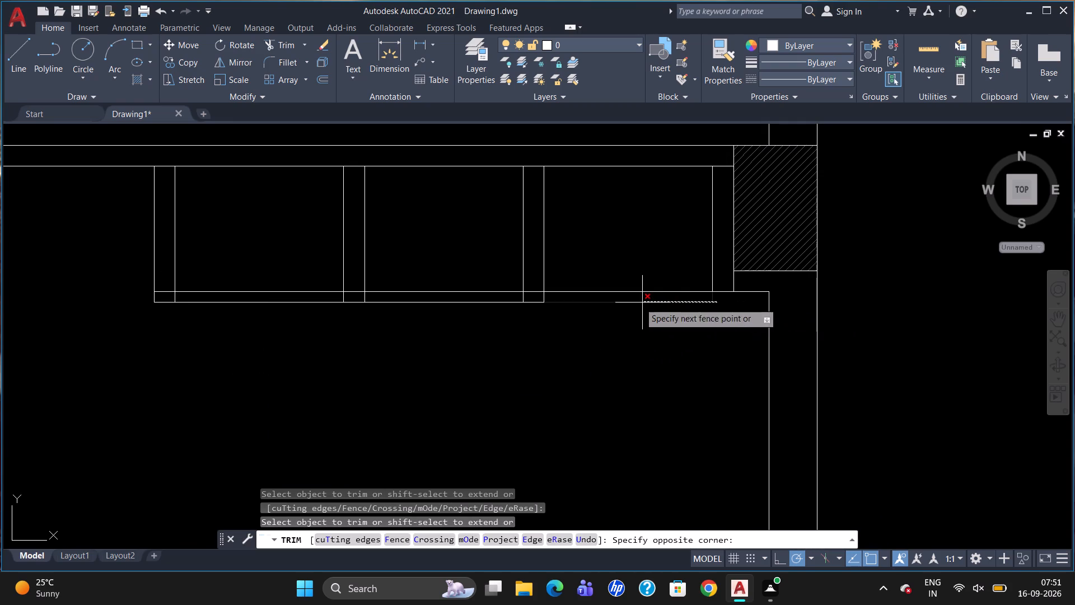
drag(637, 302, 328, 300)
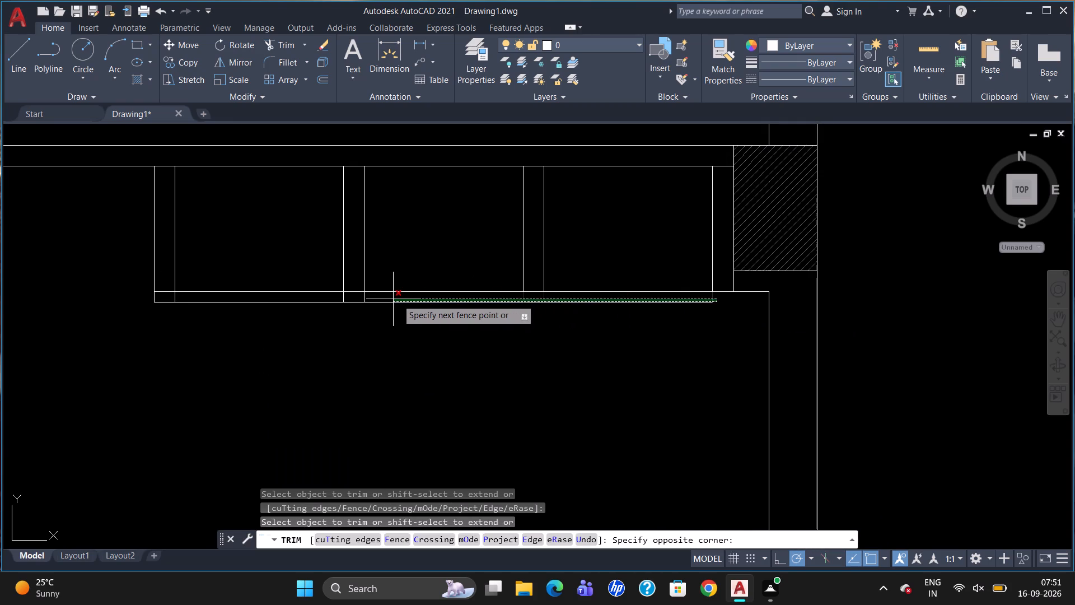
drag(328, 300, 141, 298)
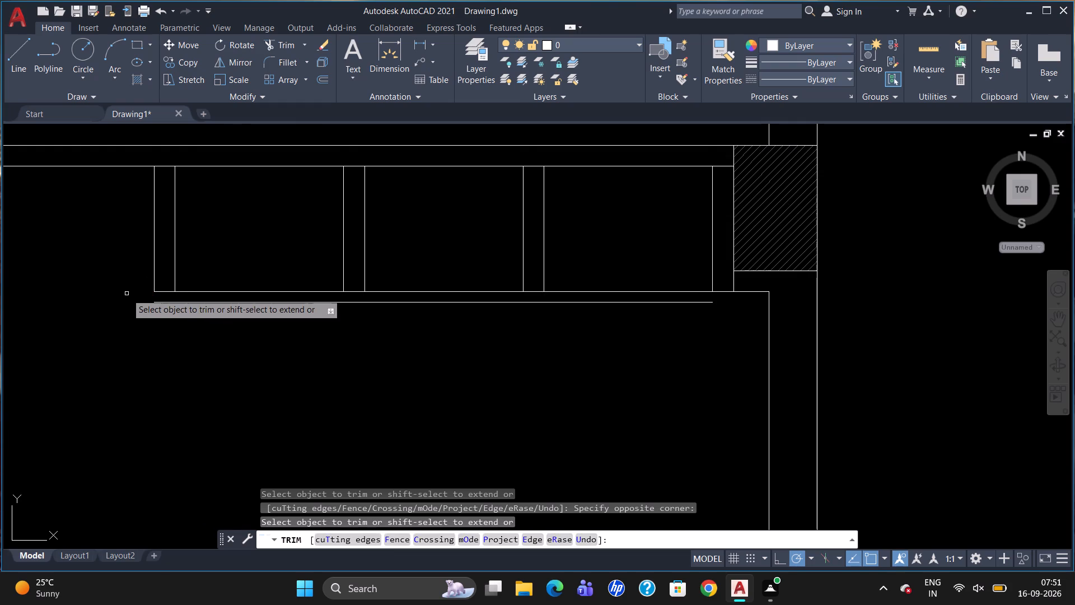
click(127, 294)
key(Escape)
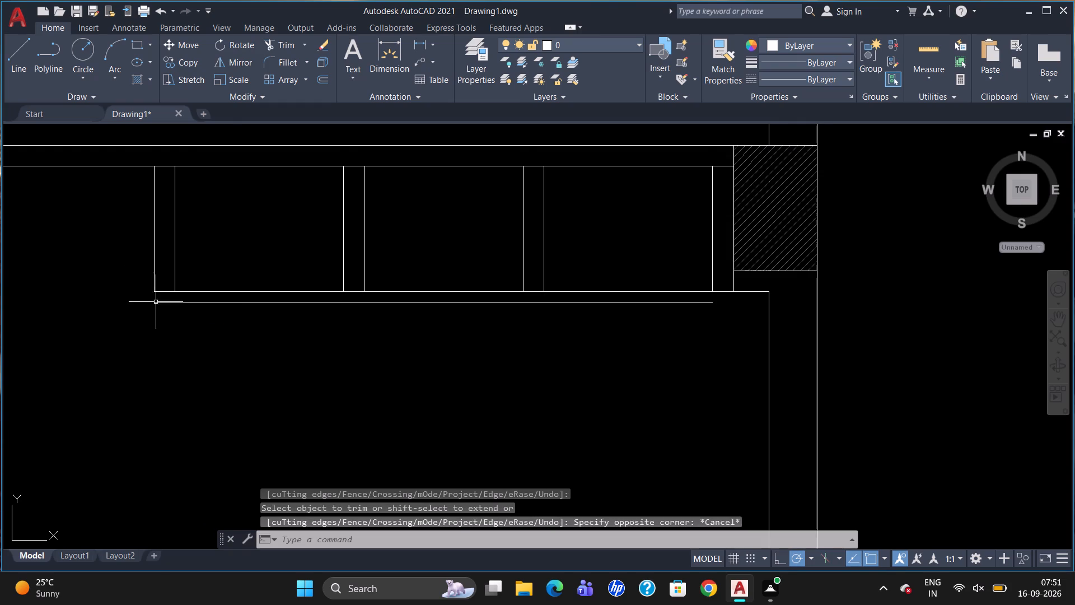
Delete the two remaining pieces of the old recess bottom line.
click(164, 303)
click(218, 301)
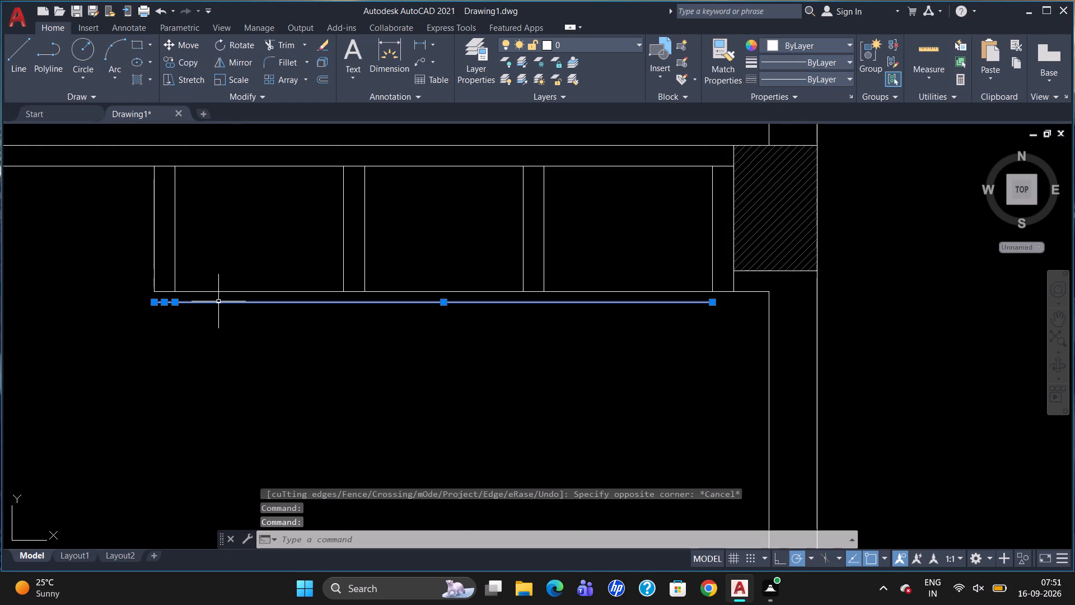
key(Delete)
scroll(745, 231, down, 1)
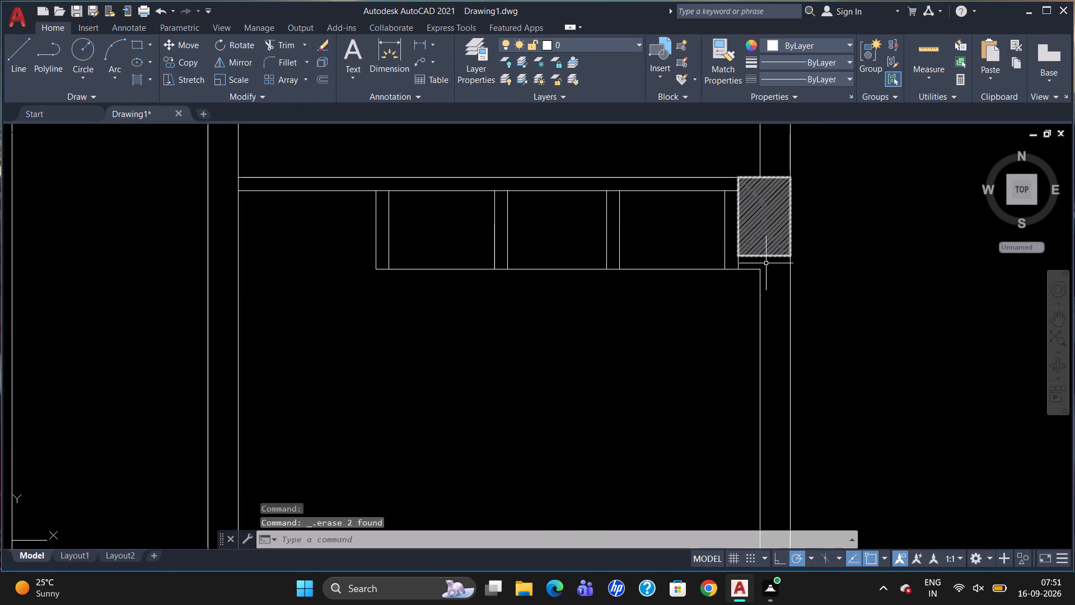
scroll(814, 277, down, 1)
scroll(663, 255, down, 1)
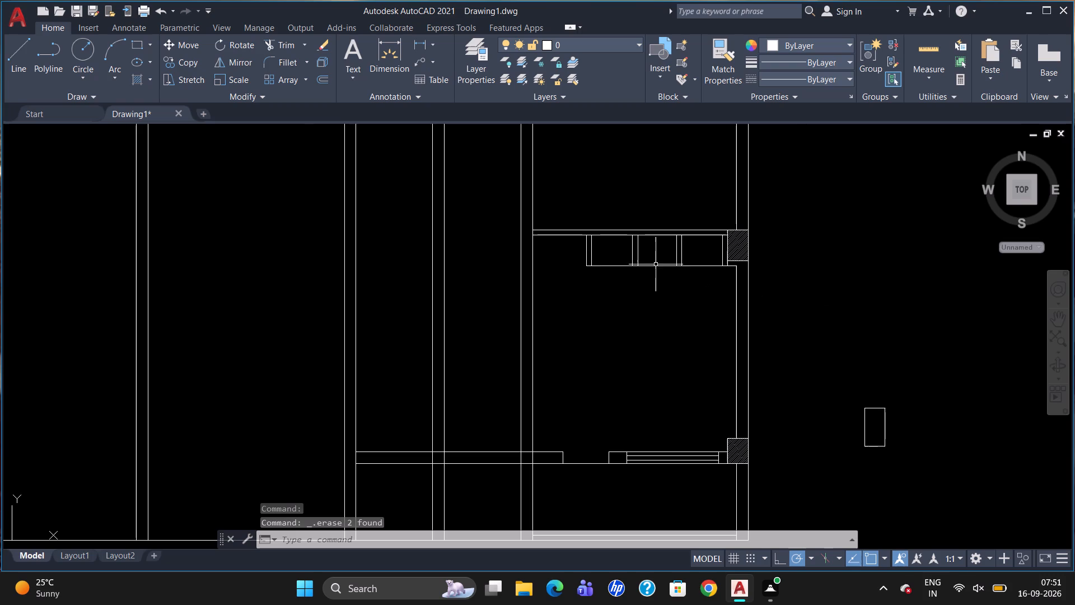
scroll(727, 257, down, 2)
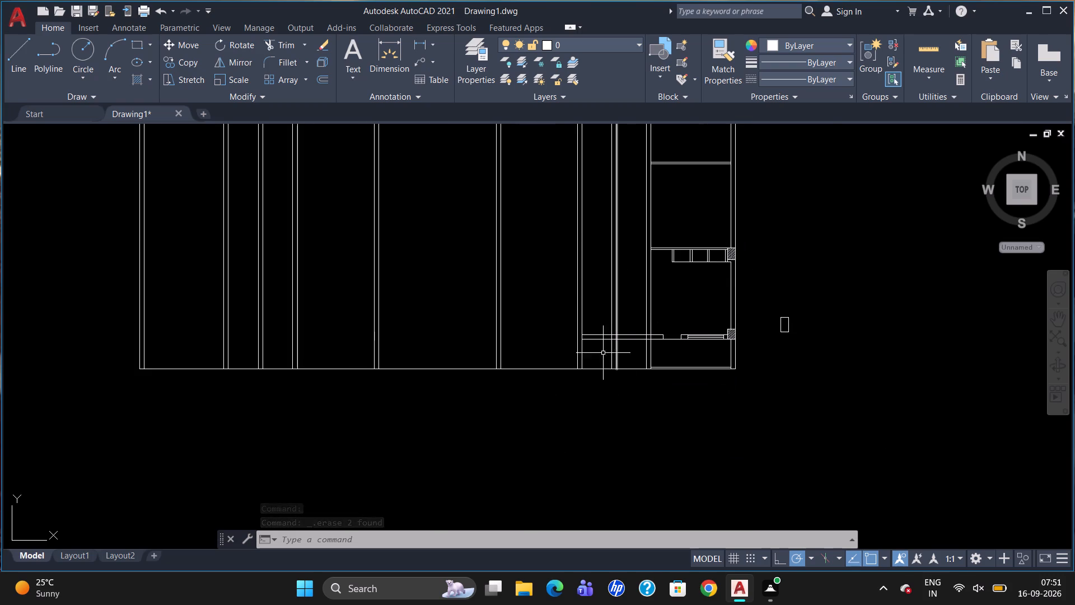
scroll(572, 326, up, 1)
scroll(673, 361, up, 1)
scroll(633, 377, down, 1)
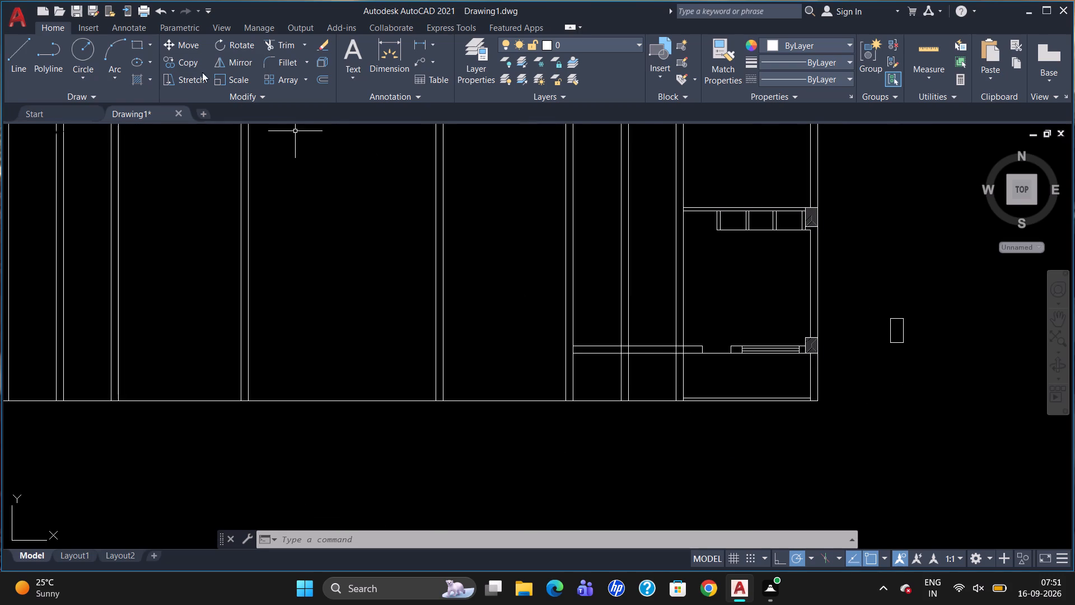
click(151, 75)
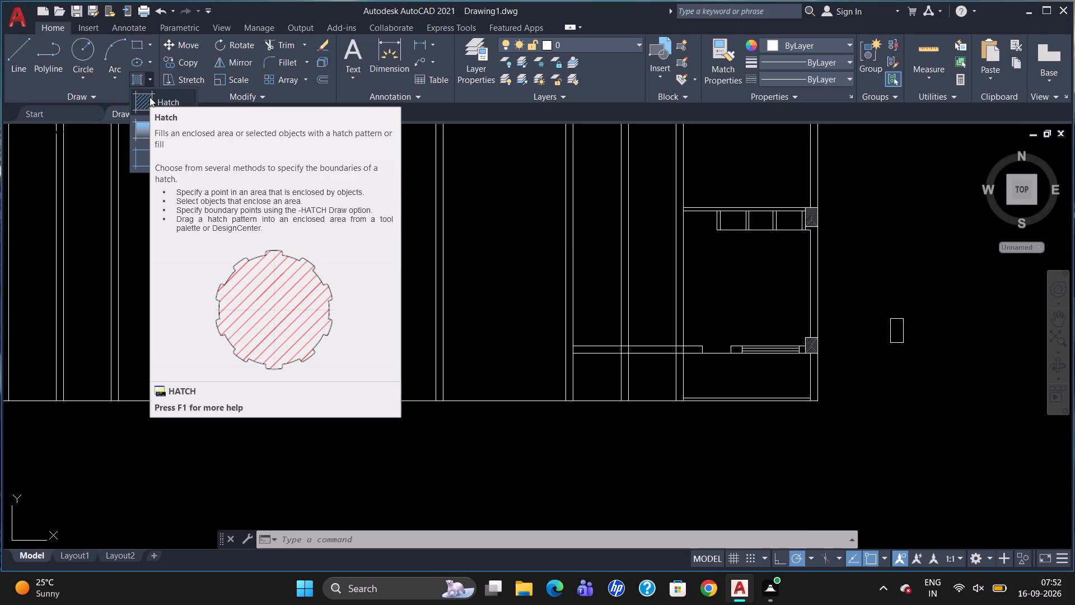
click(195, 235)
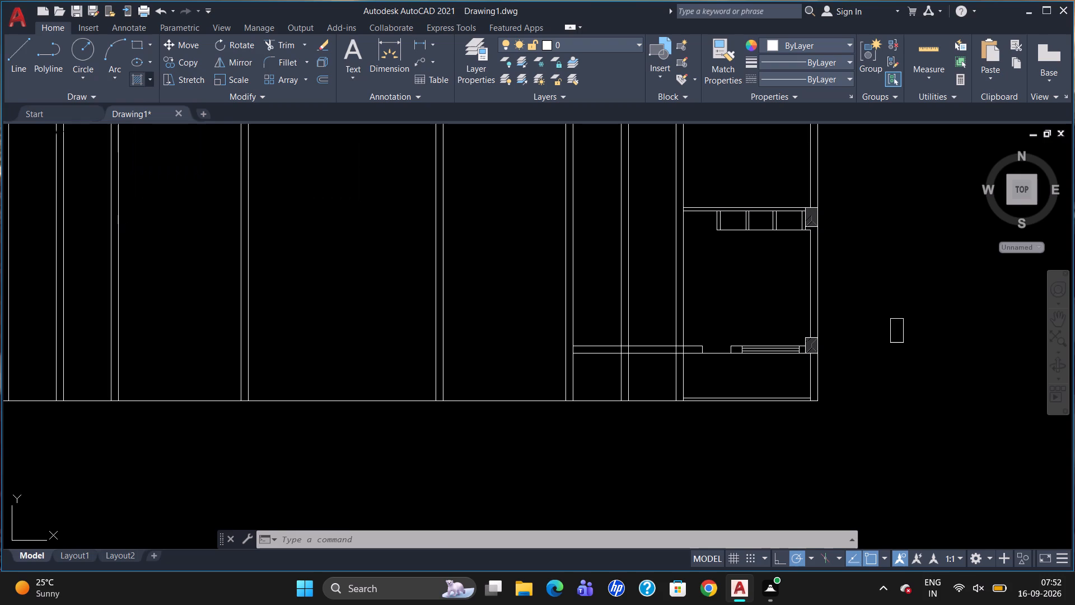
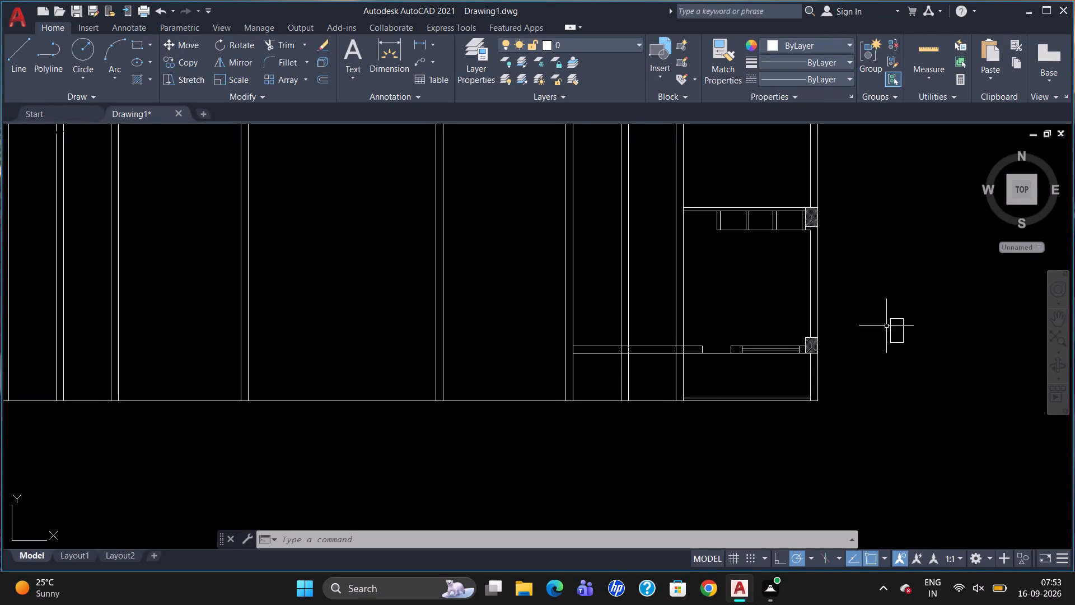
Hatch the interior of the loose upright column rectangle east of the plan.
click(151, 82)
click(156, 98)
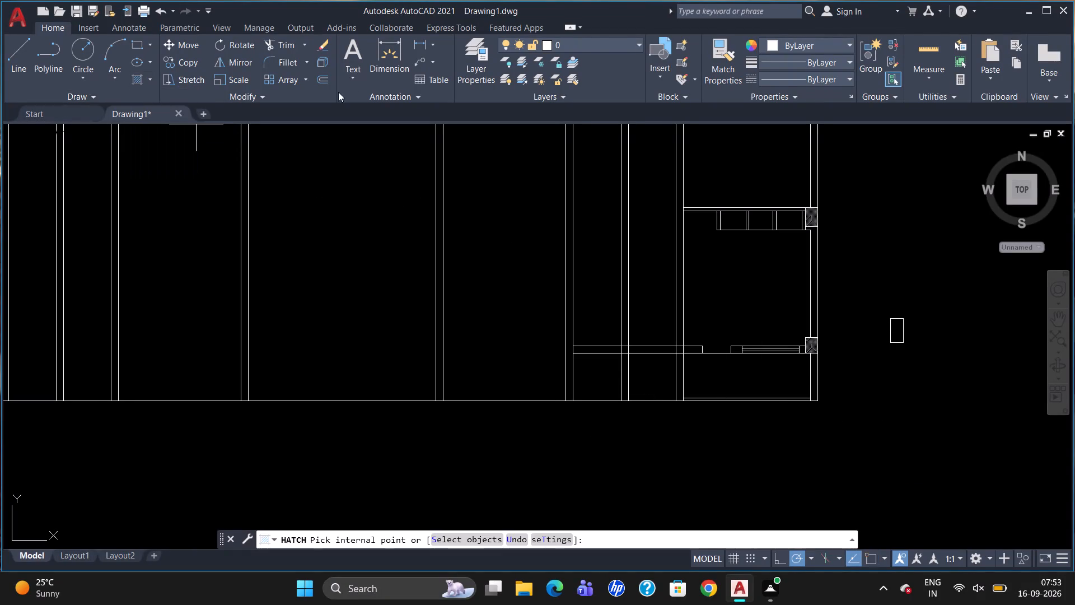
click(899, 327)
key(Escape)
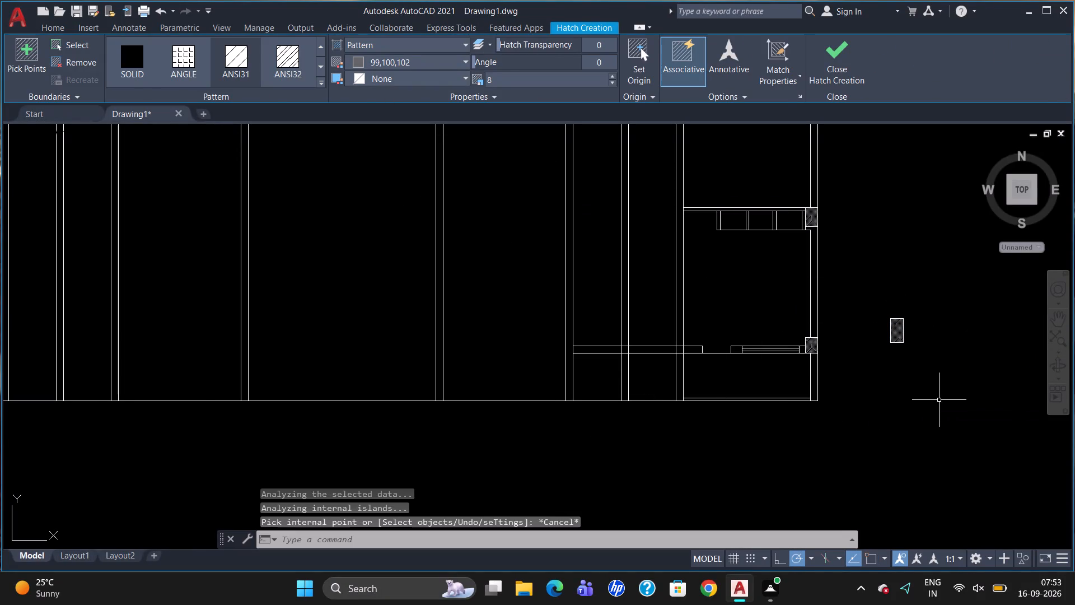
Group the loose column rectangle with its hatch.
drag(951, 375, 923, 337)
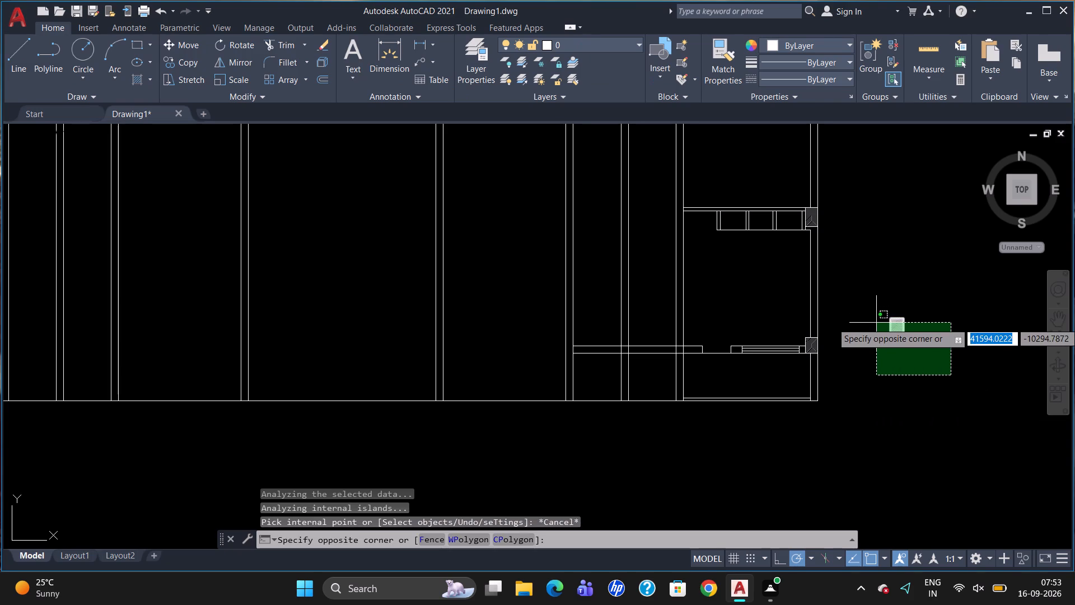
click(876, 320)
click(870, 53)
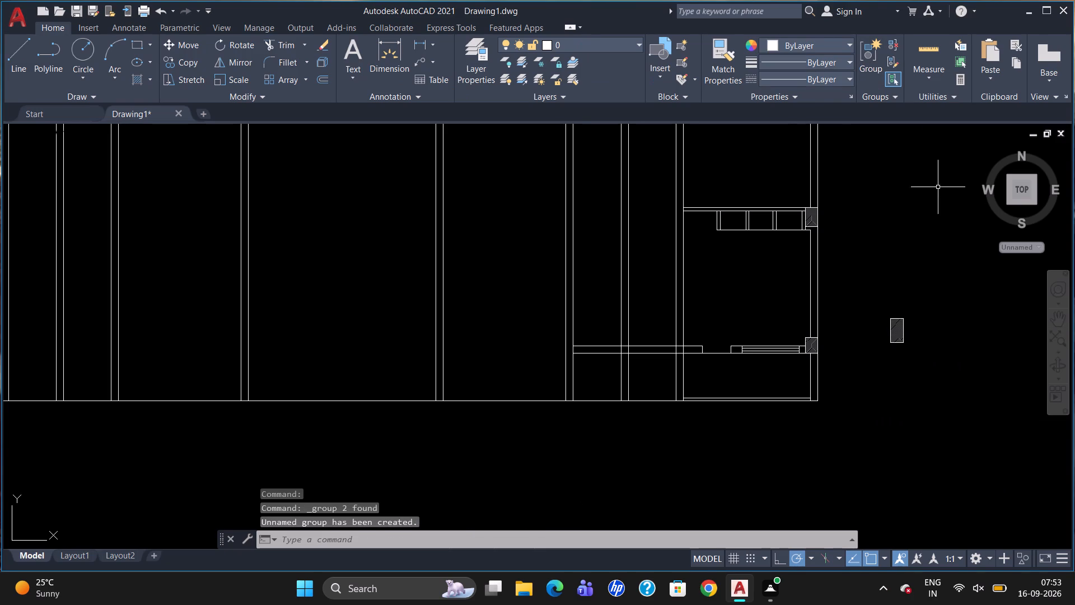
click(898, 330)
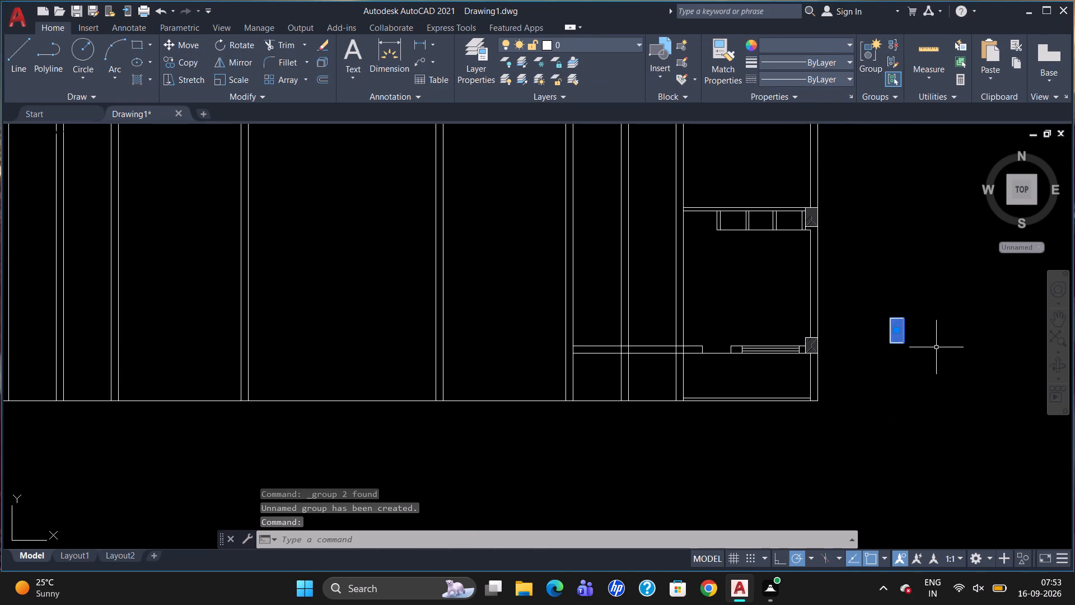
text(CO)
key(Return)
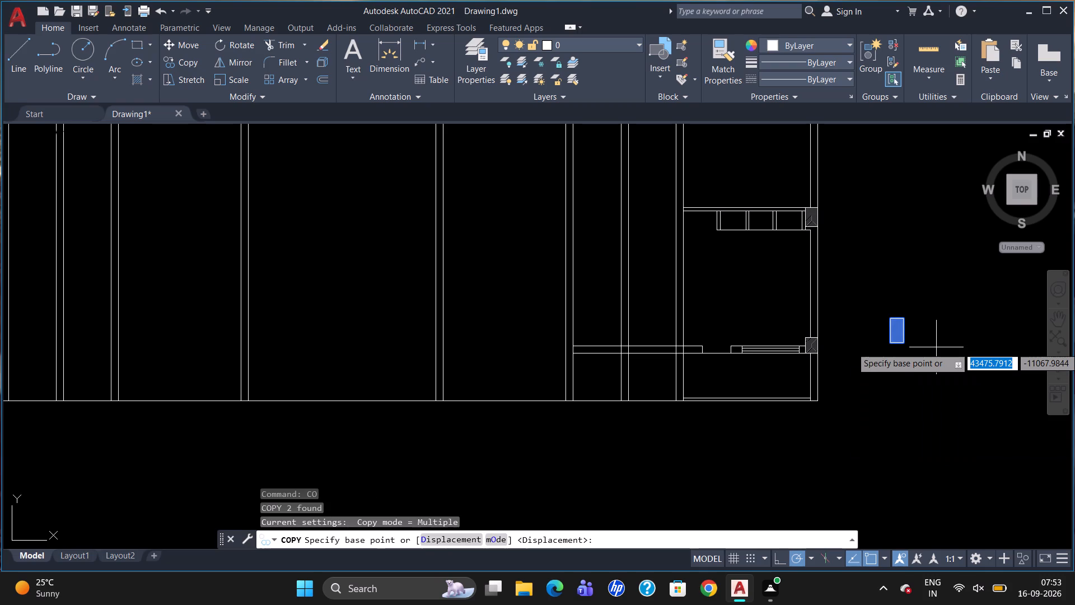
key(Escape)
Move the grouped column onto the crossing of the vertical and horizontal walls, flush with their west face and bottom line.
key(m)
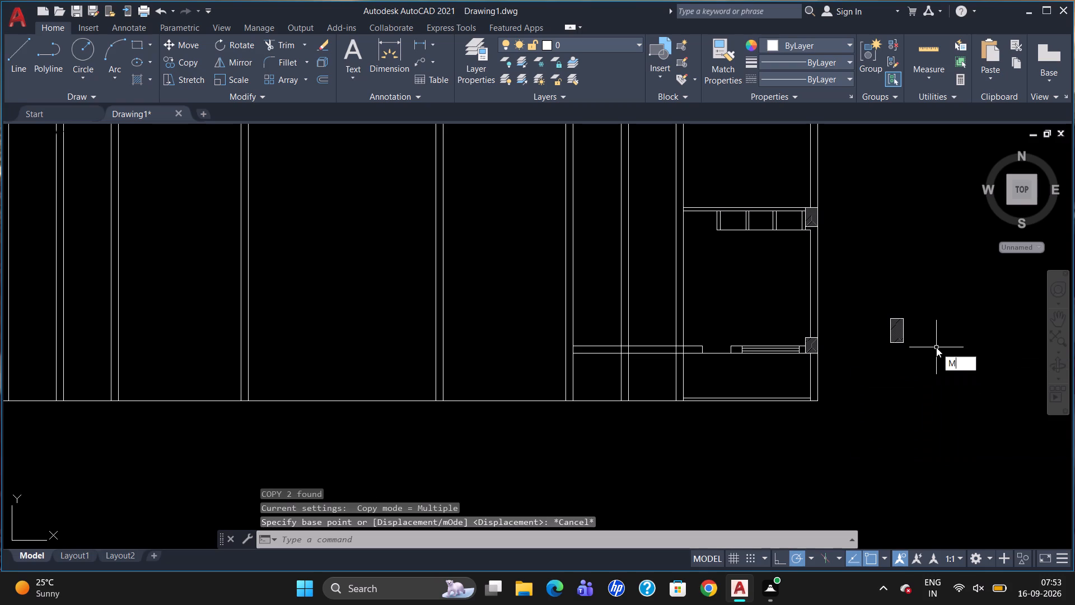
key(Return)
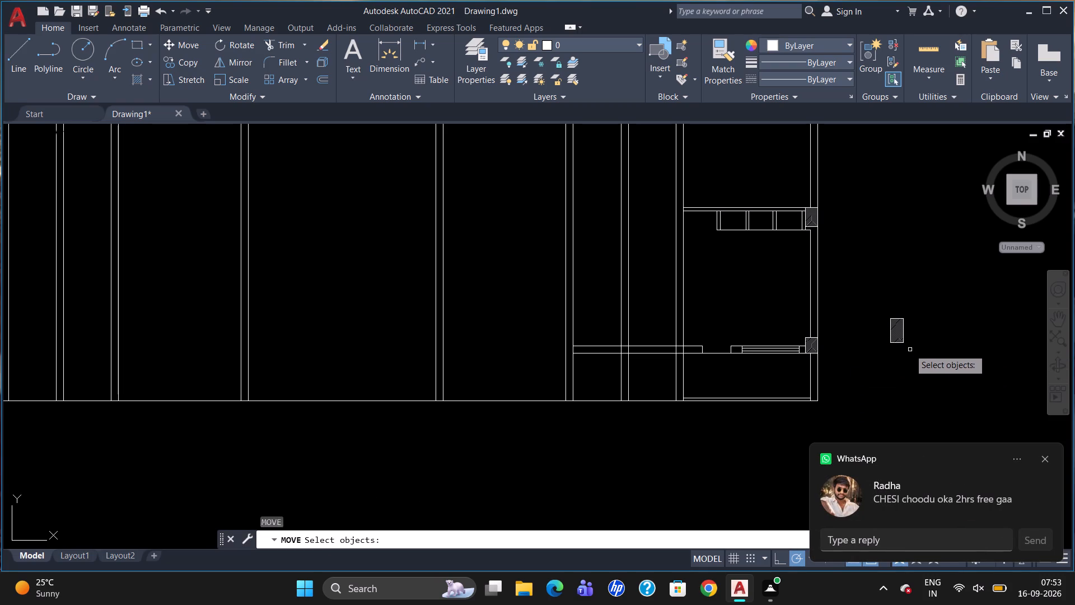
click(898, 331)
key(Return)
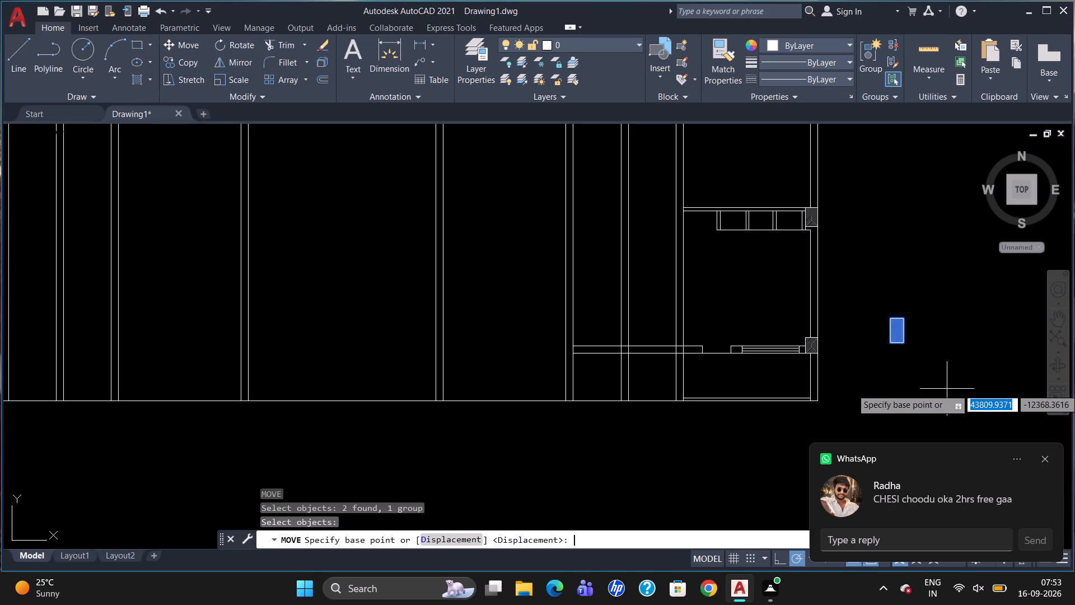
click(905, 318)
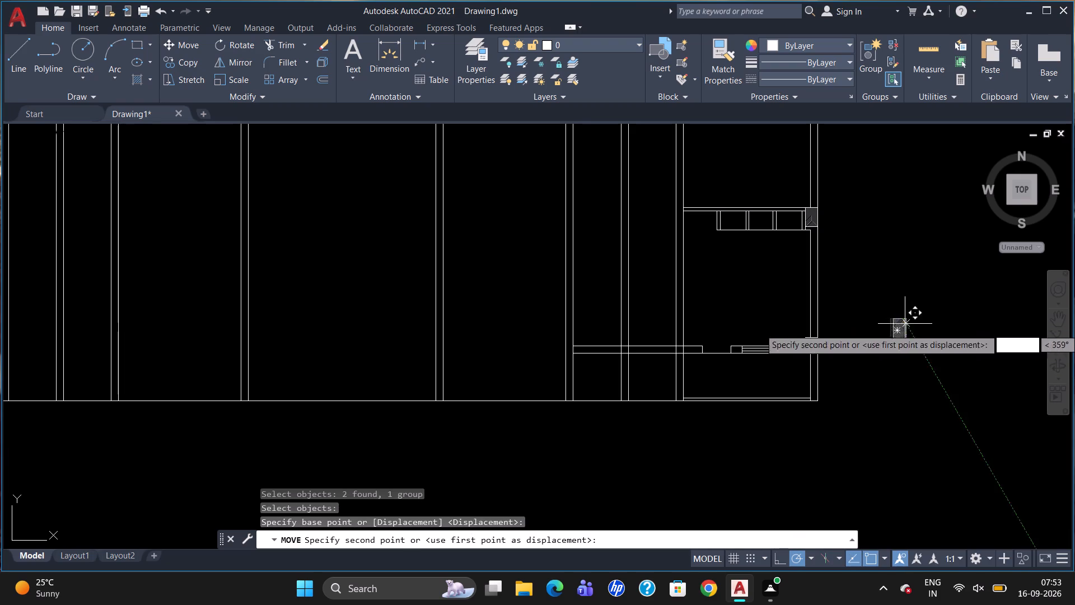
scroll(600, 328, up, 2)
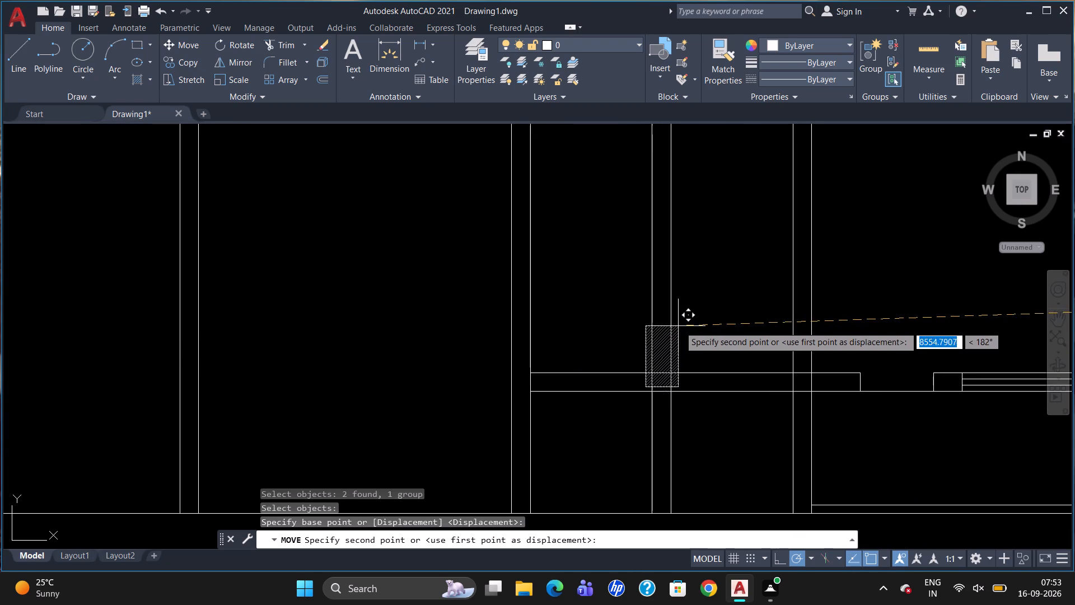
scroll(684, 332, up, 2)
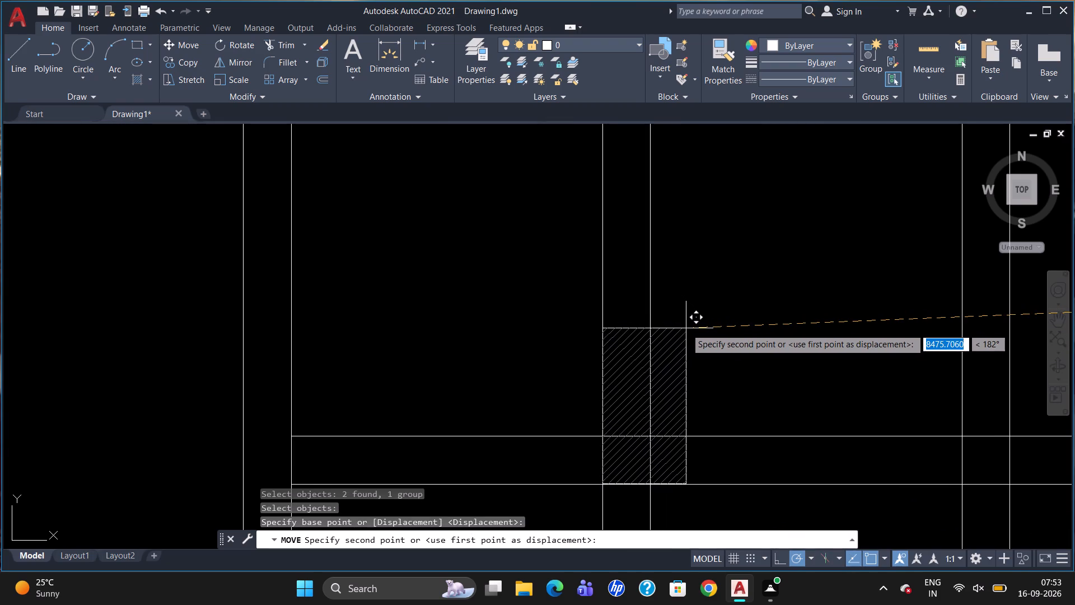
click(686, 328)
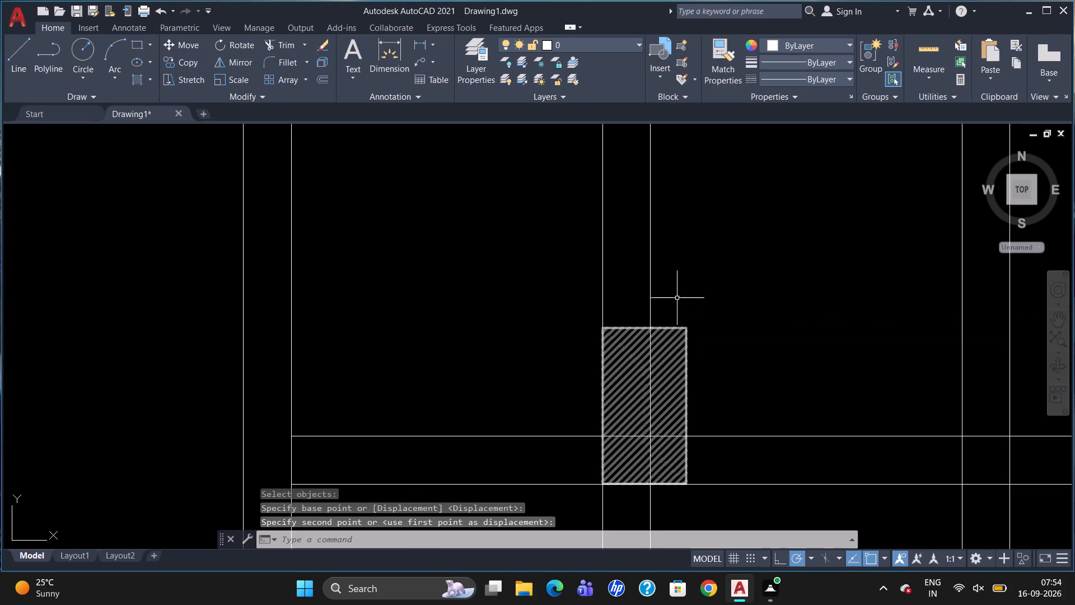
Break the vertical wall's east line at the column's bottom and top edges.
scroll(682, 255, down, 2)
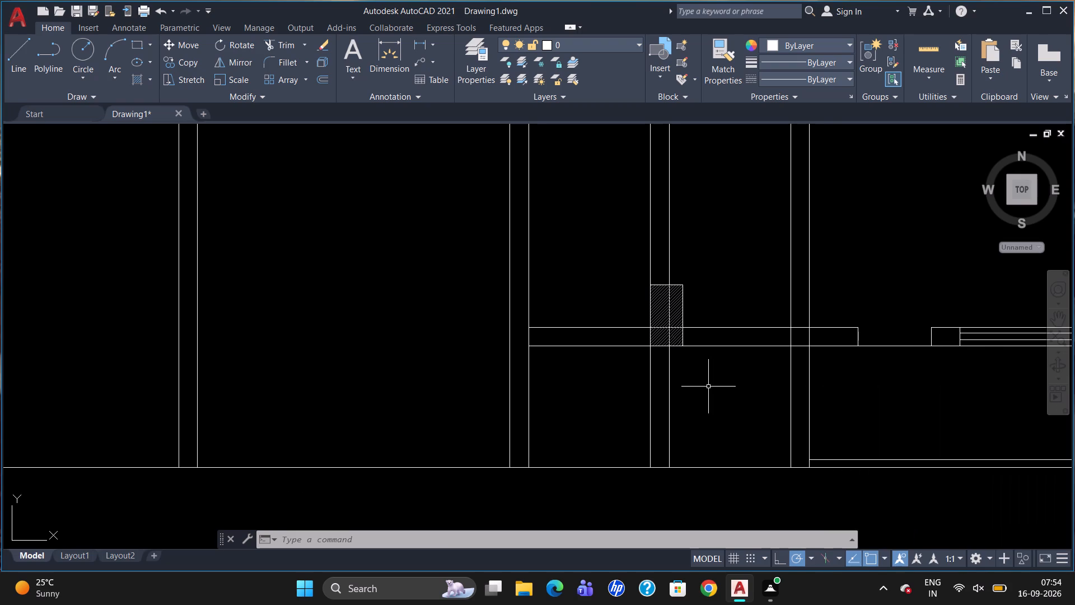
text(BR)
click(719, 424)
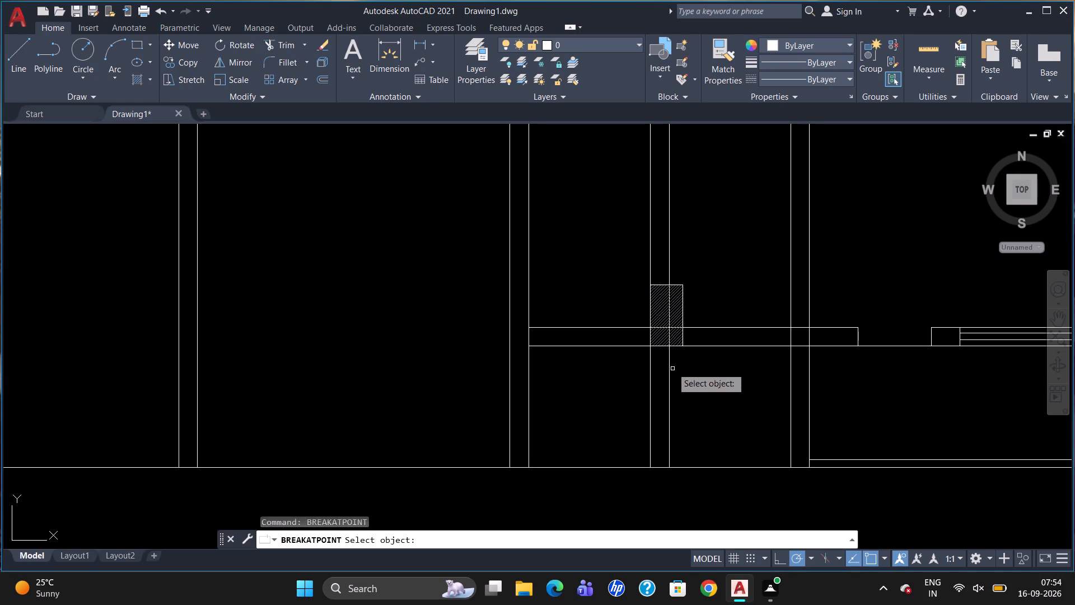
click(669, 357)
drag(672, 343, 675, 350)
text(BR)
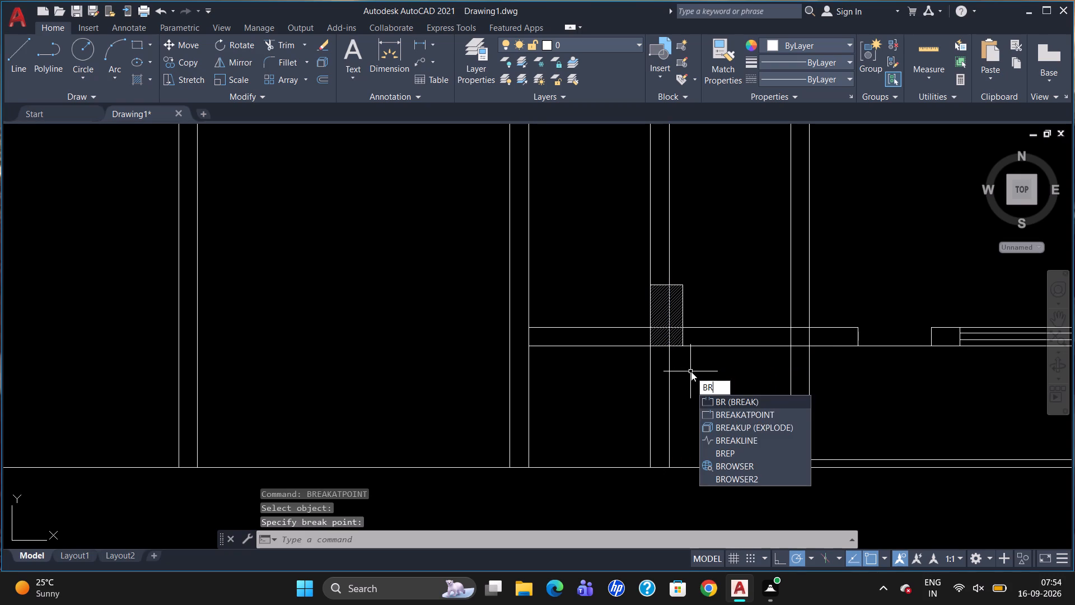
click(702, 416)
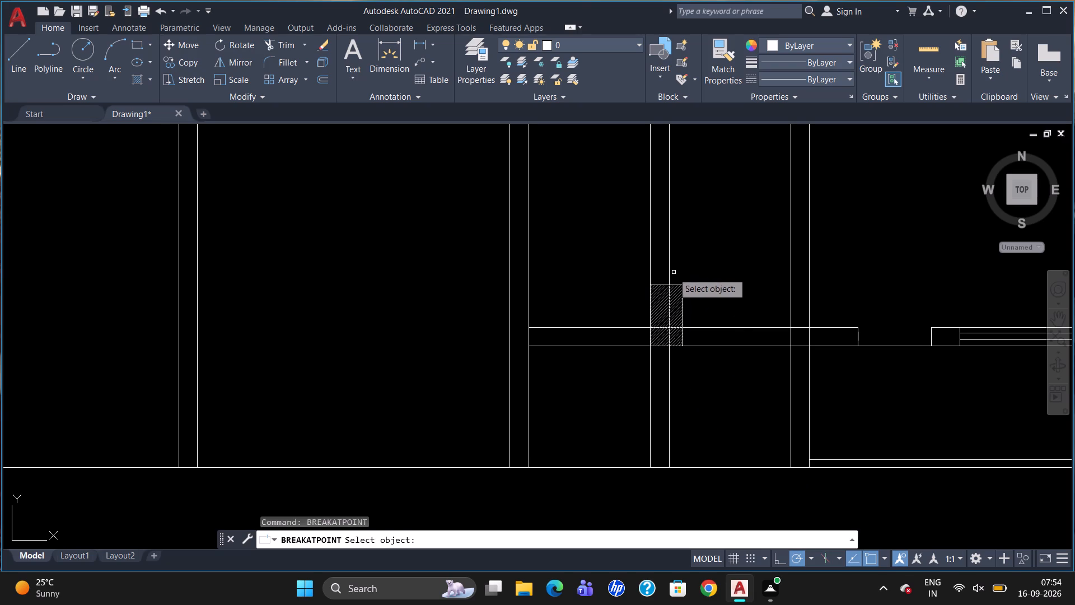
click(669, 278)
click(671, 286)
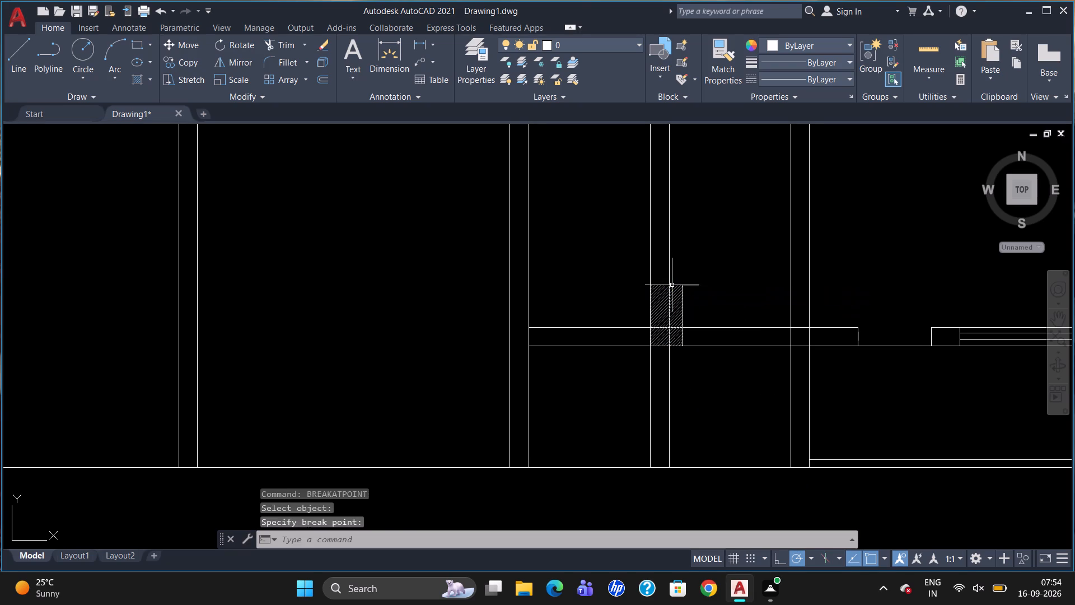
Break the horizontal wall's upper line at the column's east and west faces.
text(BR)
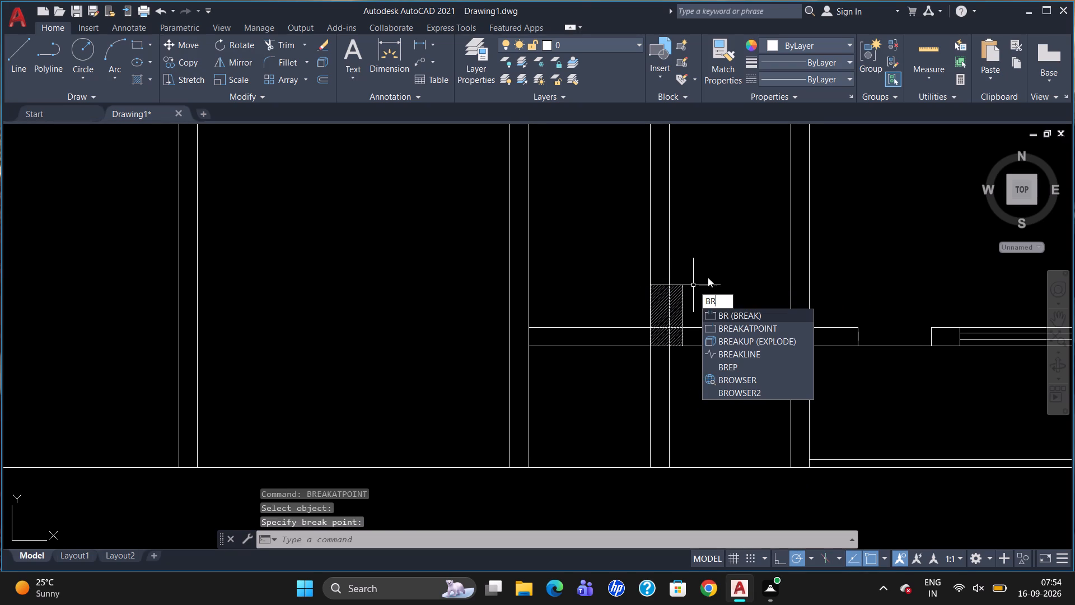
click(718, 327)
click(698, 328)
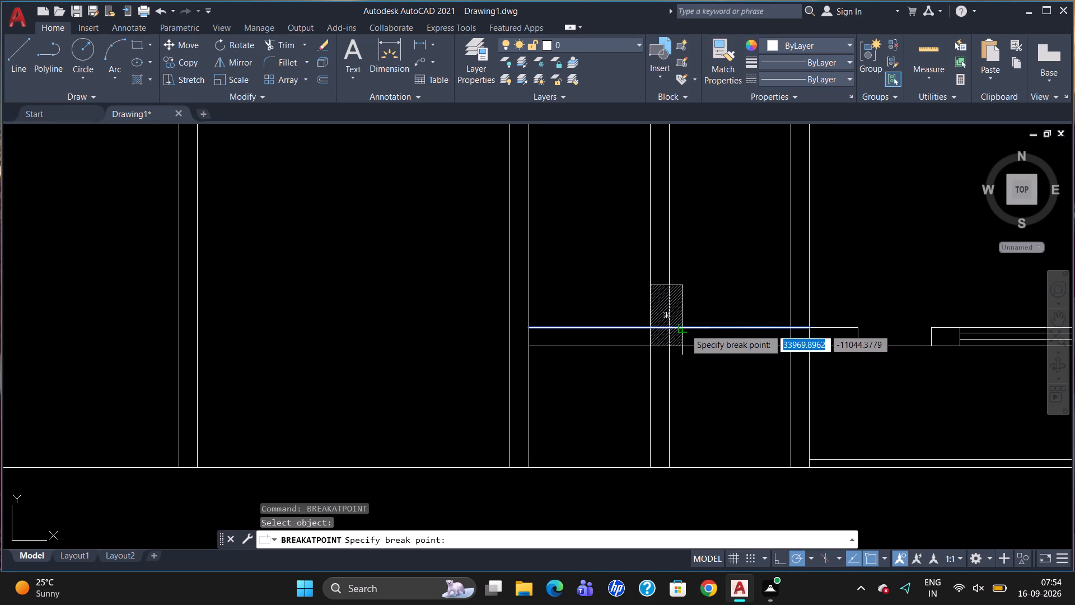
click(688, 327)
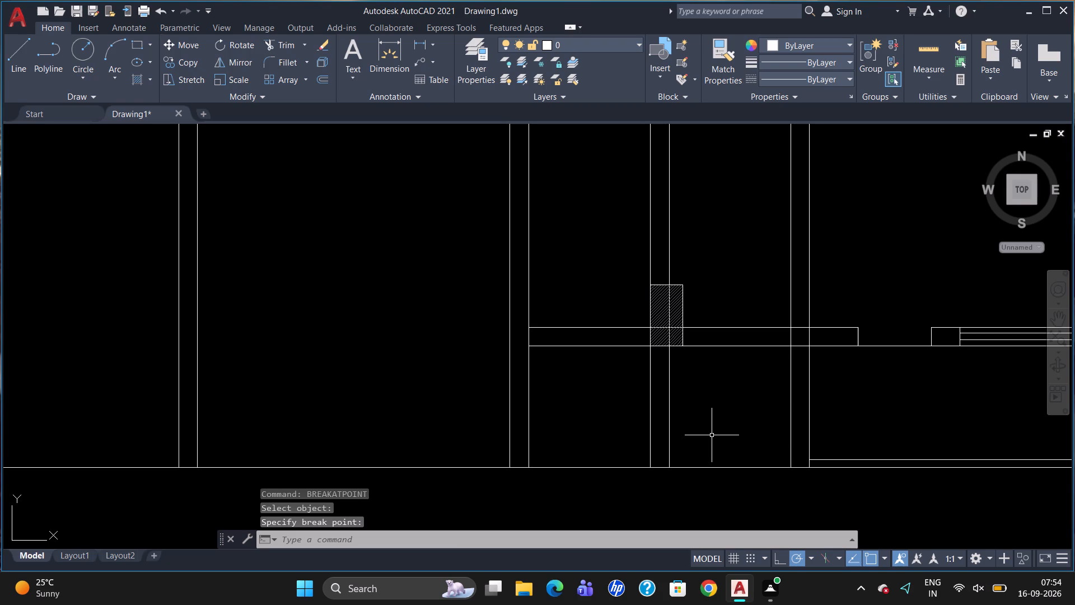
text(BR)
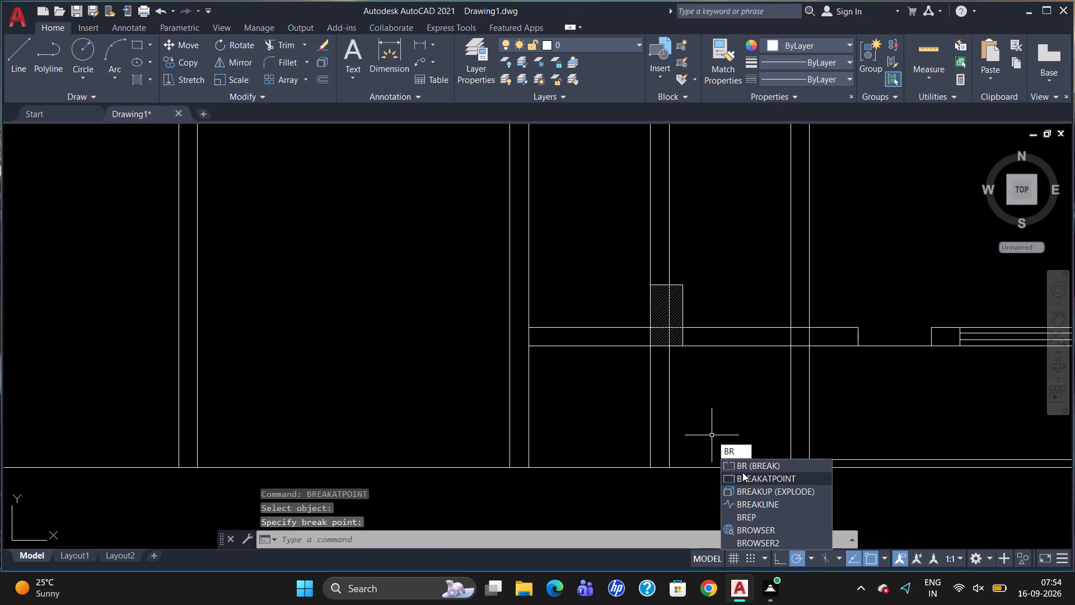
click(744, 480)
click(633, 329)
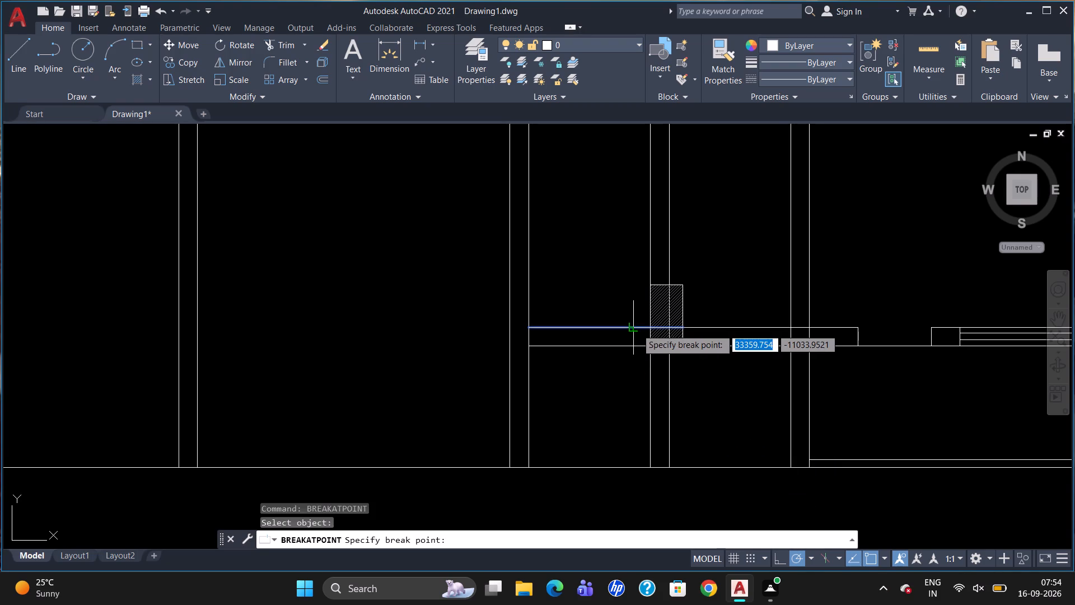
click(651, 327)
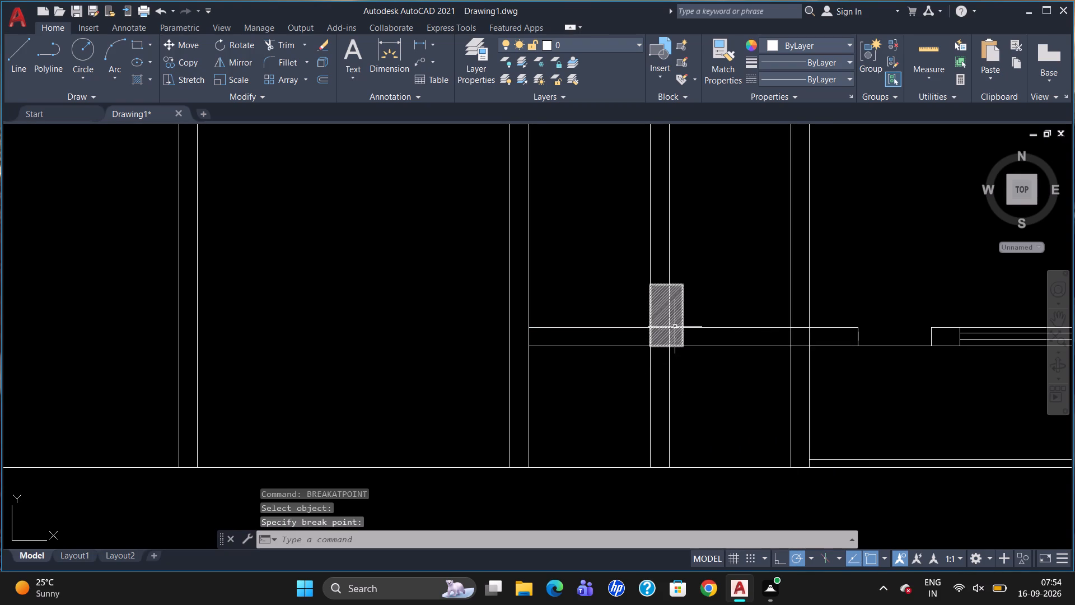
Delete the horizontal and vertical wall line pieces that cross the inside of the hatched column.
scroll(676, 328, up, 4)
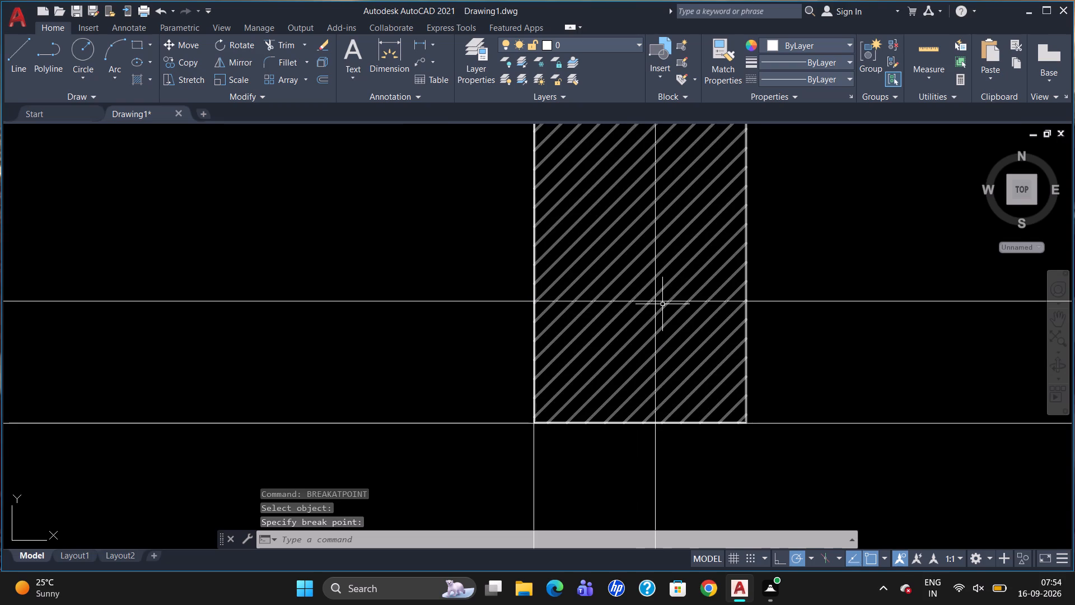
scroll(688, 301, up, 3)
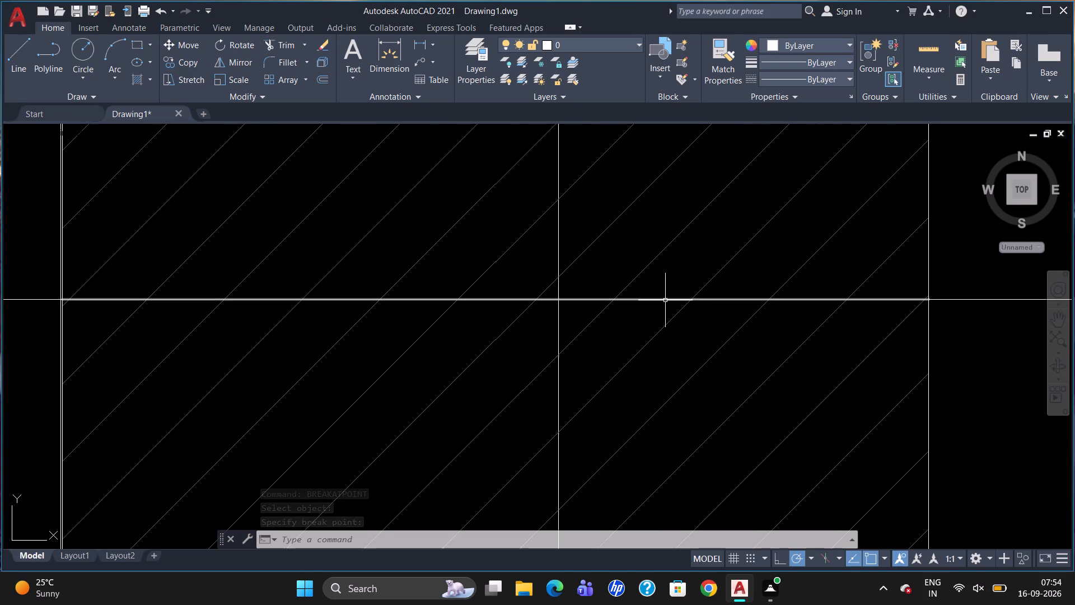
click(665, 295)
click(665, 299)
click(664, 301)
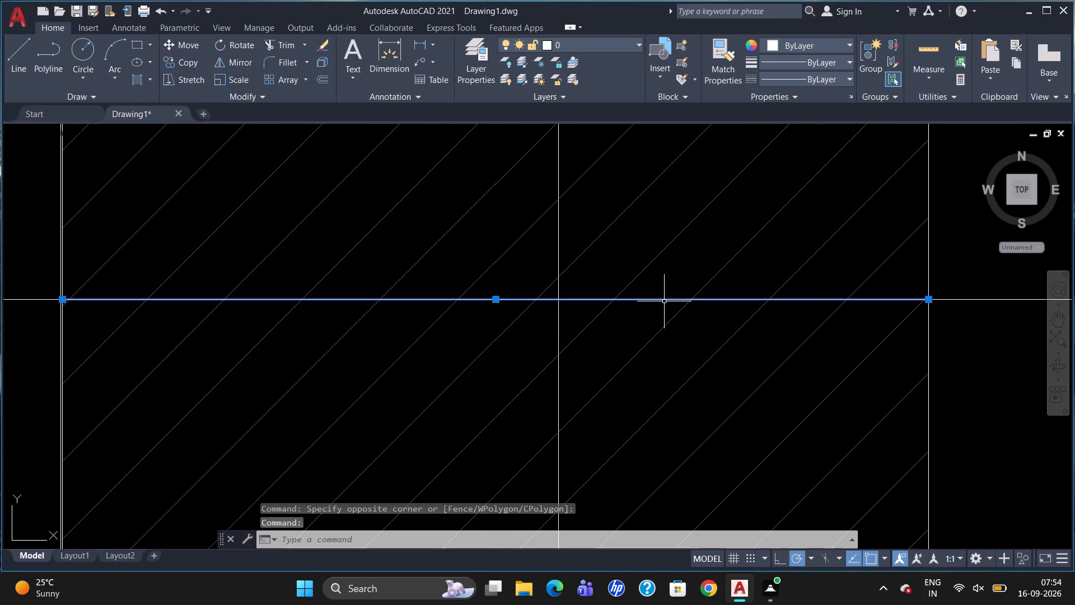
scroll(661, 296, down, 5)
scroll(656, 235, up, 3)
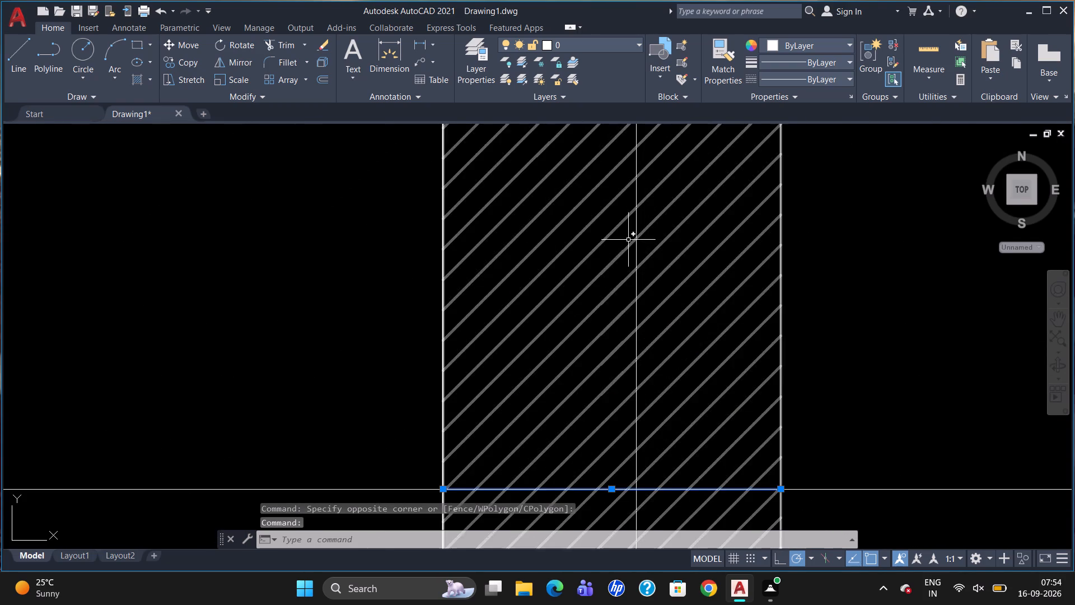
click(635, 221)
scroll(677, 234, down, 3)
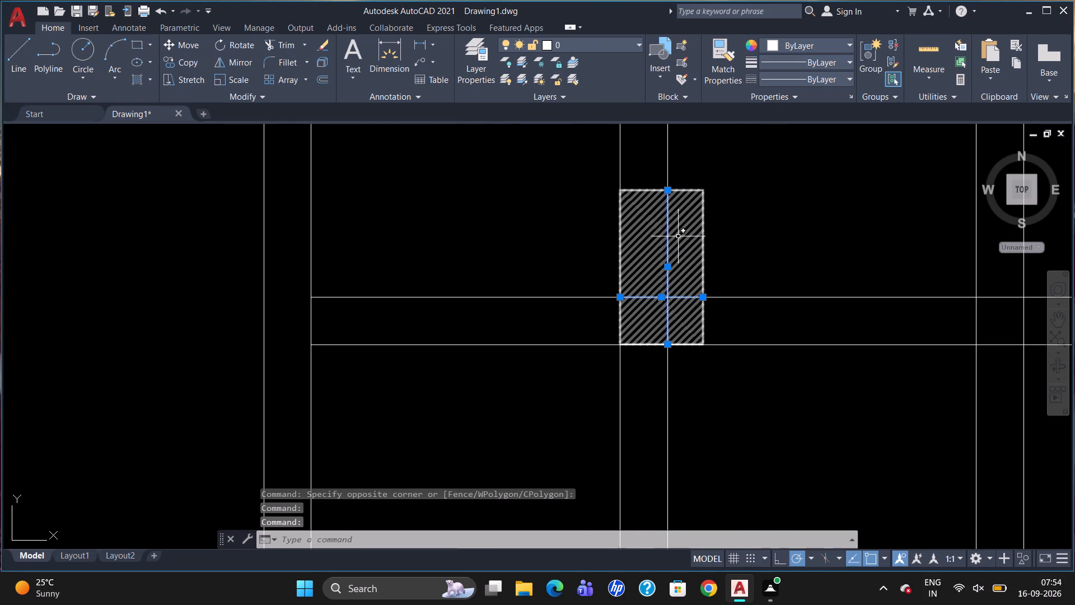
key(Delete)
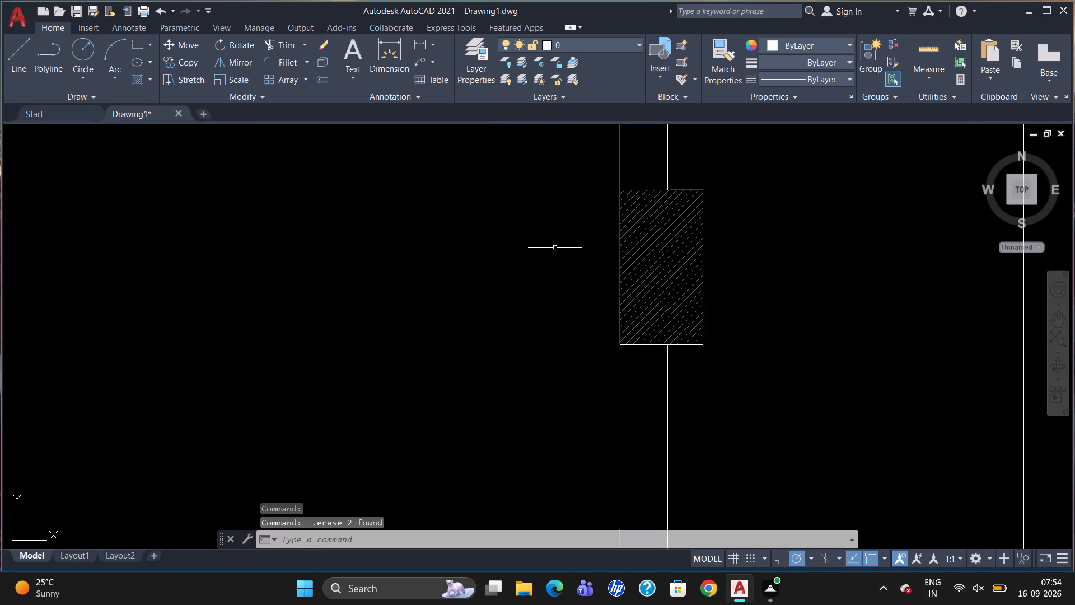
Delete the vertical wall's east line below the column.
scroll(550, 250, down, 2)
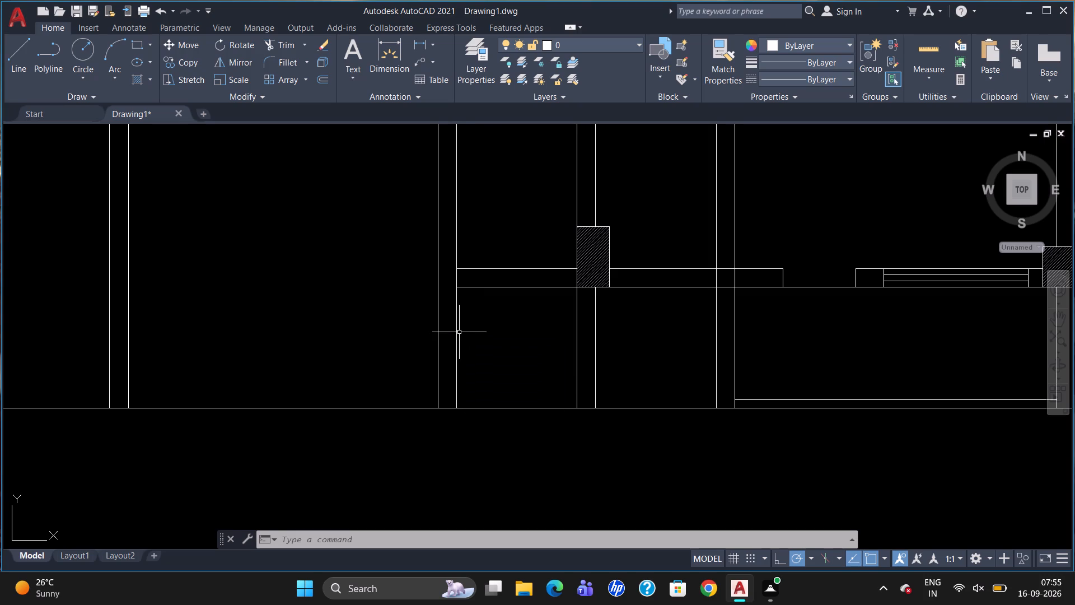
click(597, 334)
key(Delete)
Trim away the vertical wall's west line below the column and the plan's bottom line between the neighbouring walls.
text(TR)
key(Return)
key(Return)
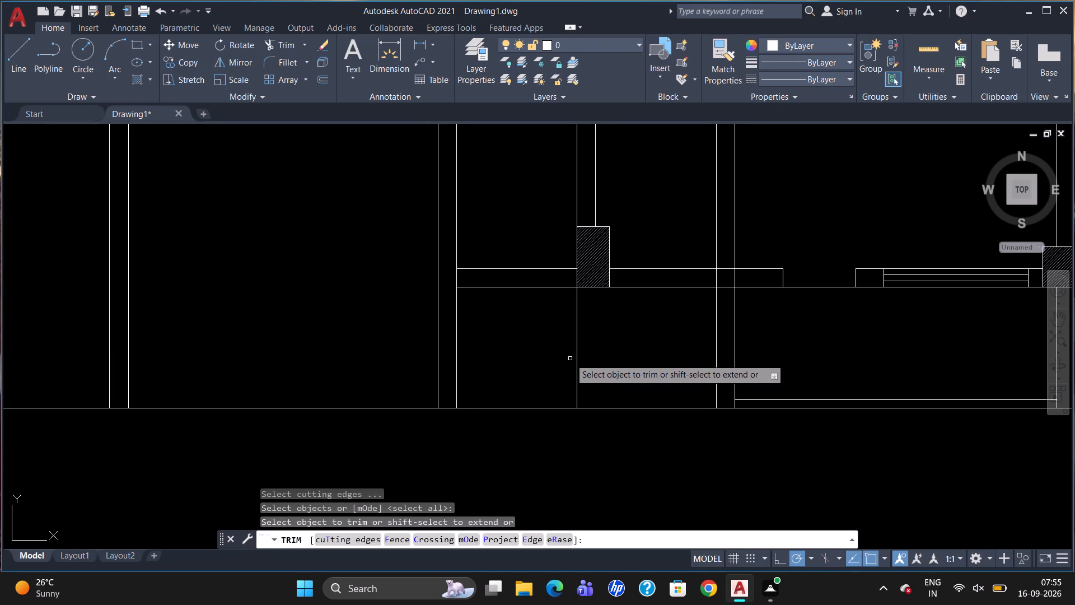
click(576, 353)
click(587, 408)
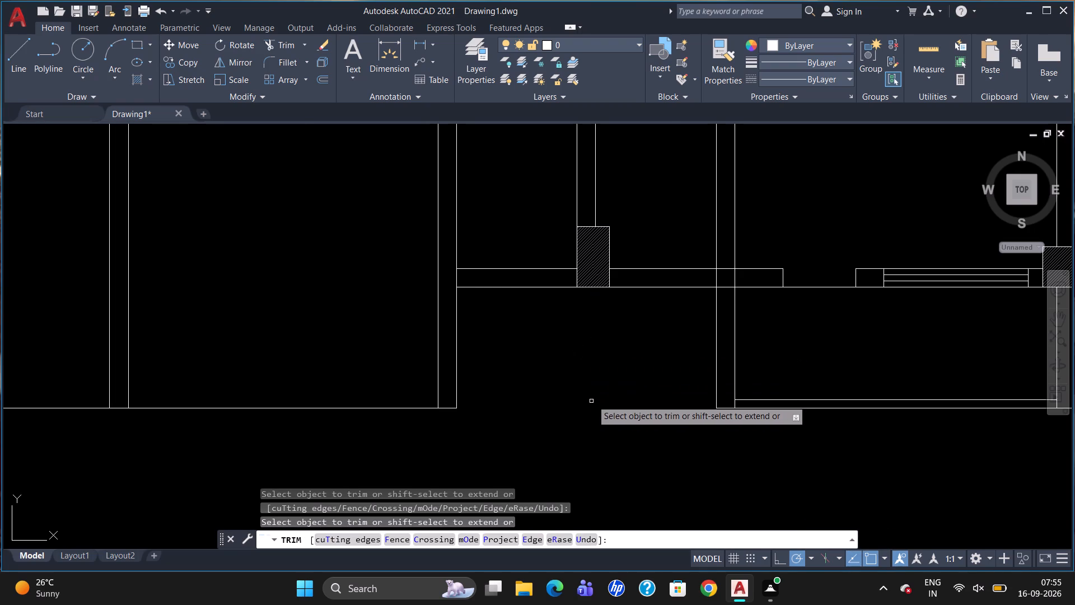
scroll(596, 411, down, 1)
key(Escape)
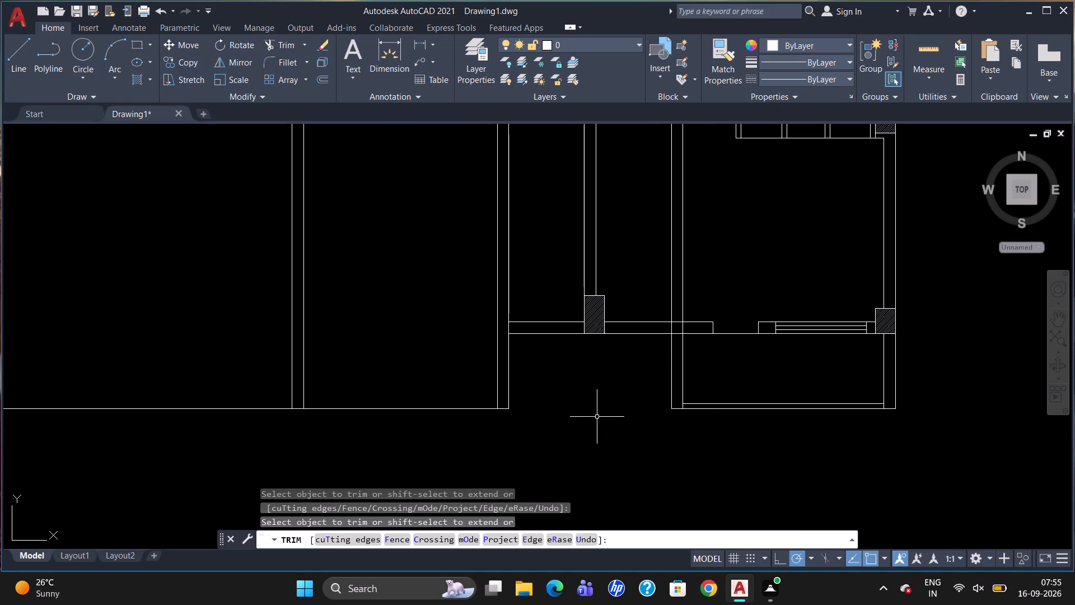
Draw a 100 wide, 400 deep stub below the horizontal wall's lower line, its west side 1000 east of the room's west wall face.
key(l)
key(Return)
text(TK)
key(Return)
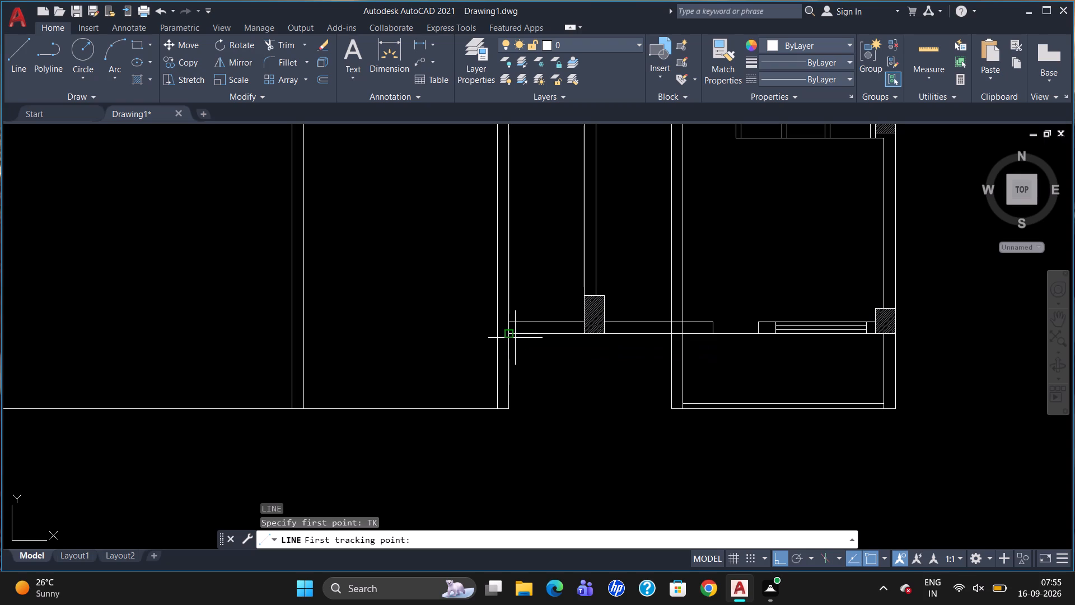
click(515, 338)
text(1000)
key(Return)
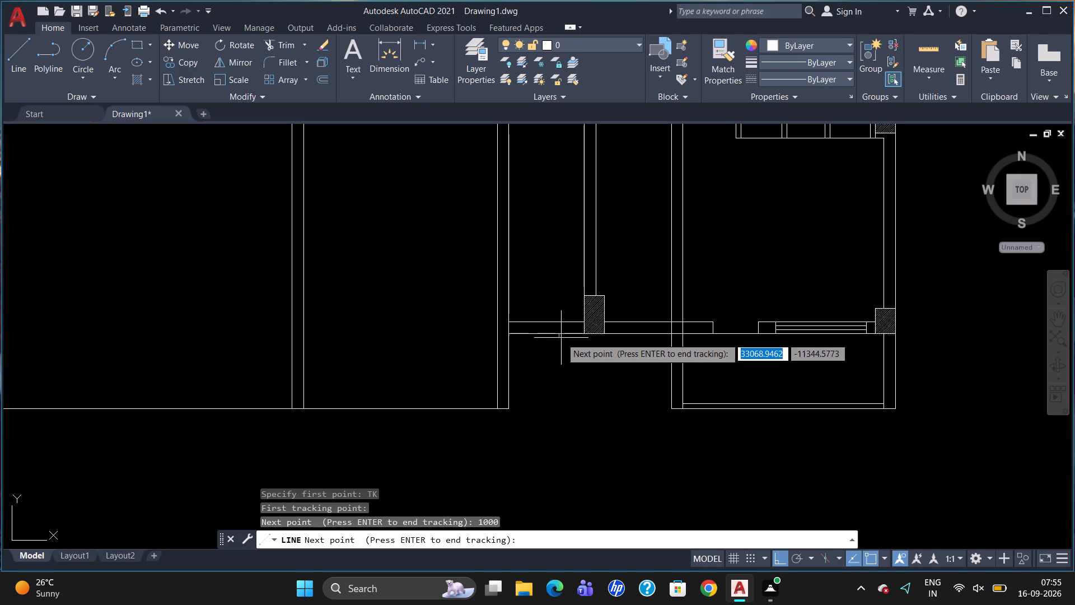
key(Return)
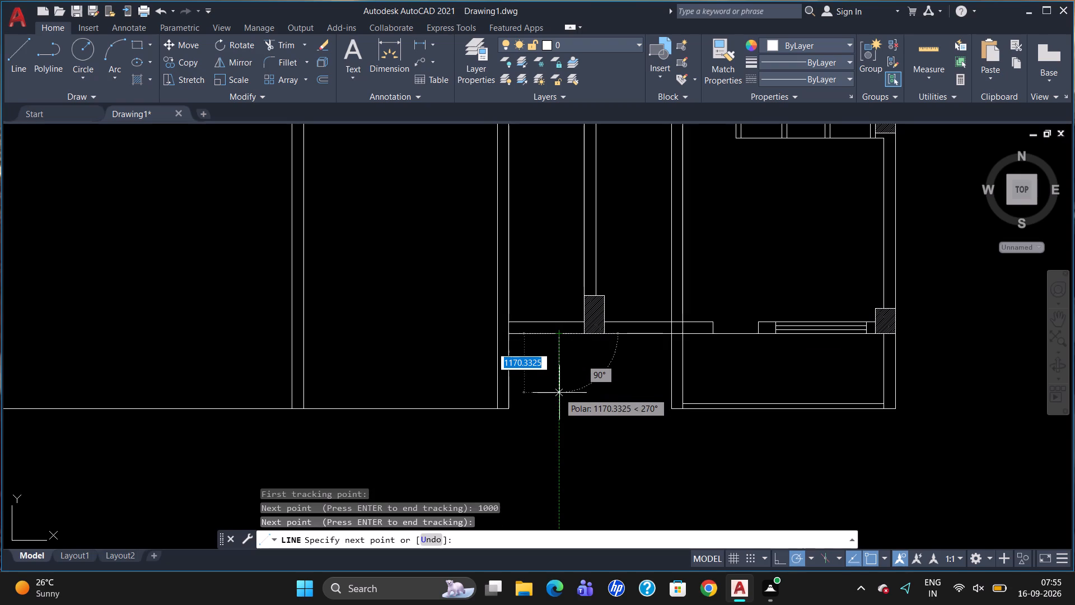
text(400)
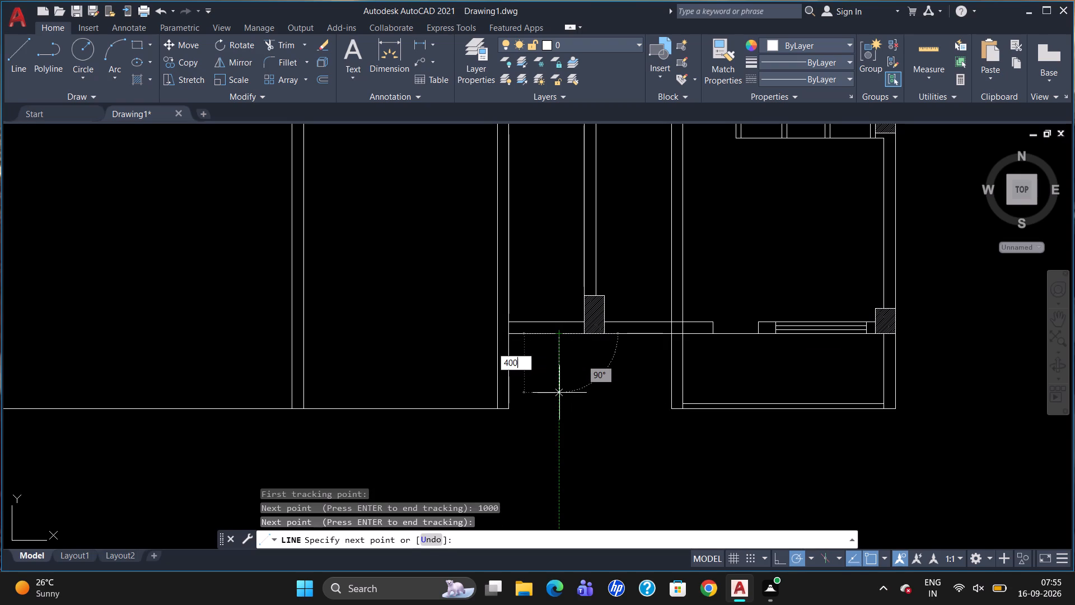
key(Return)
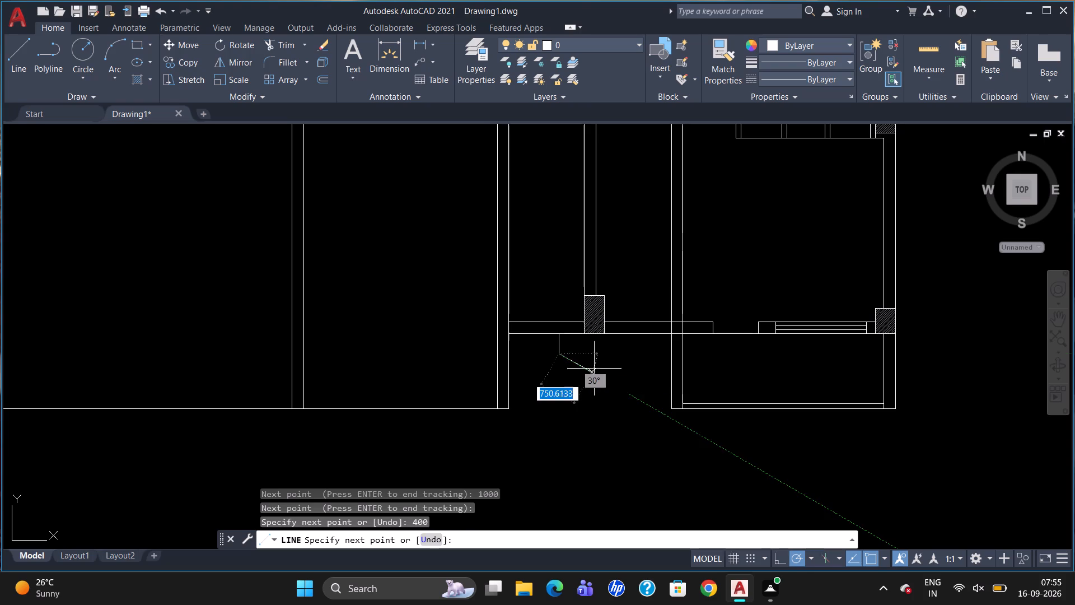
text(100)
key(Return)
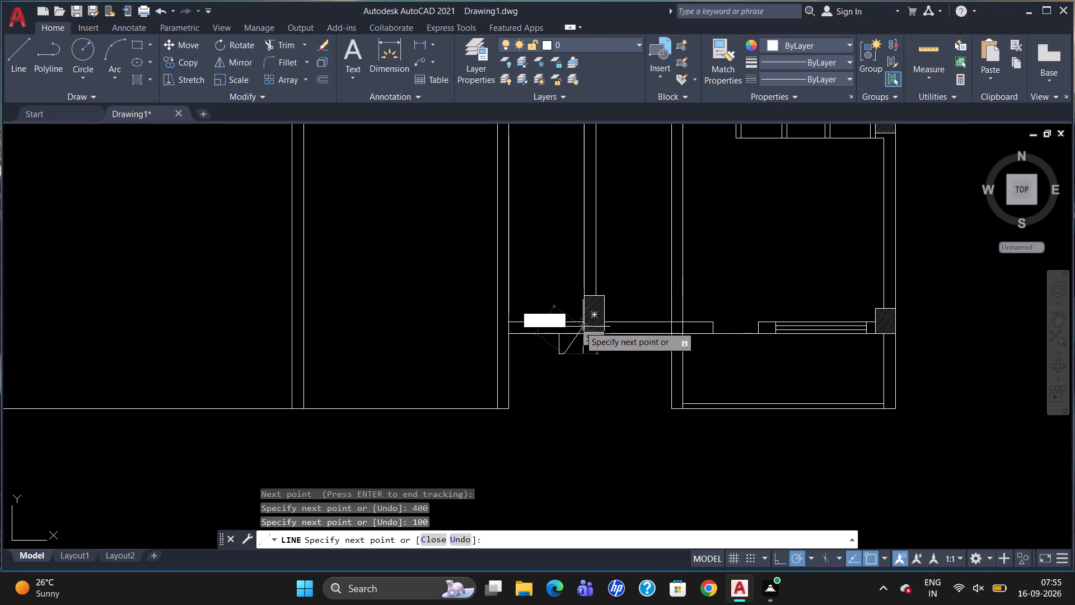
scroll(540, 325, up, 2)
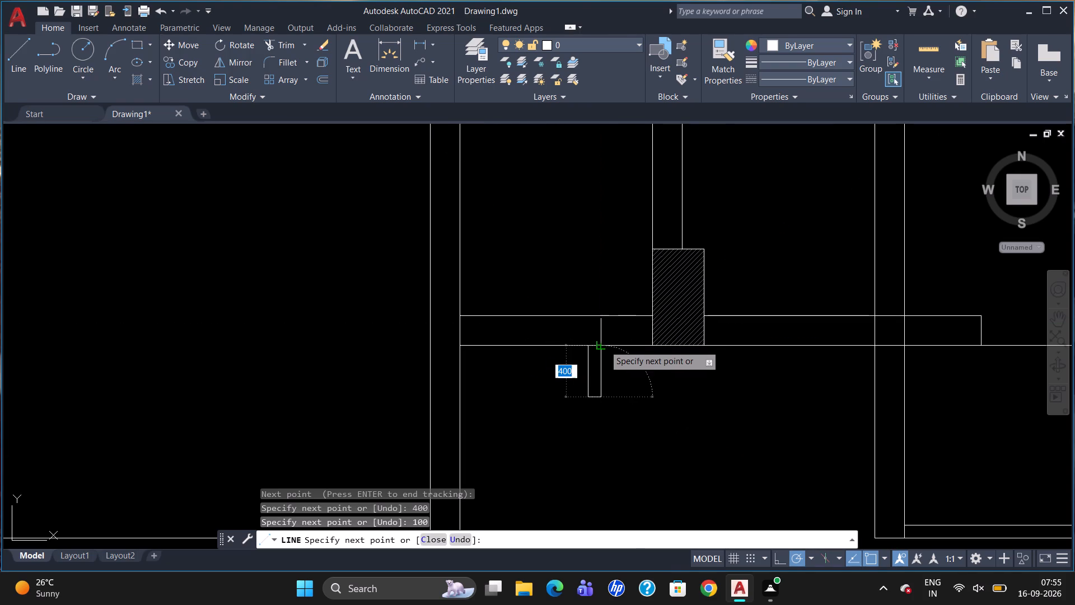
click(604, 345)
key(Escape)
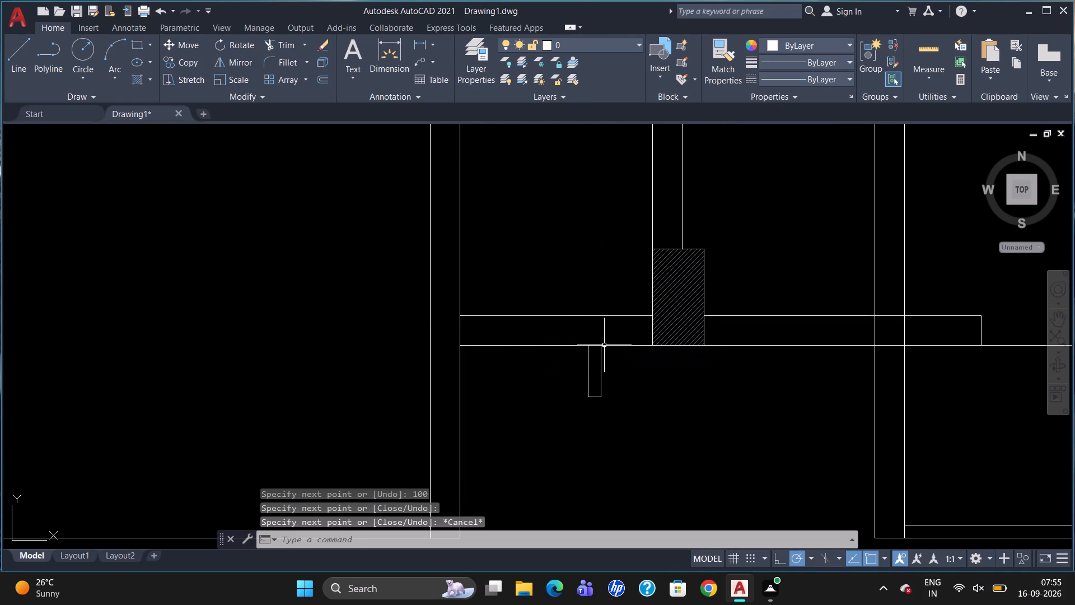
Draw a line across the 230 horizontal wall, continuing the stub's west side up to the wall's upper line.
key(l)
key(Return)
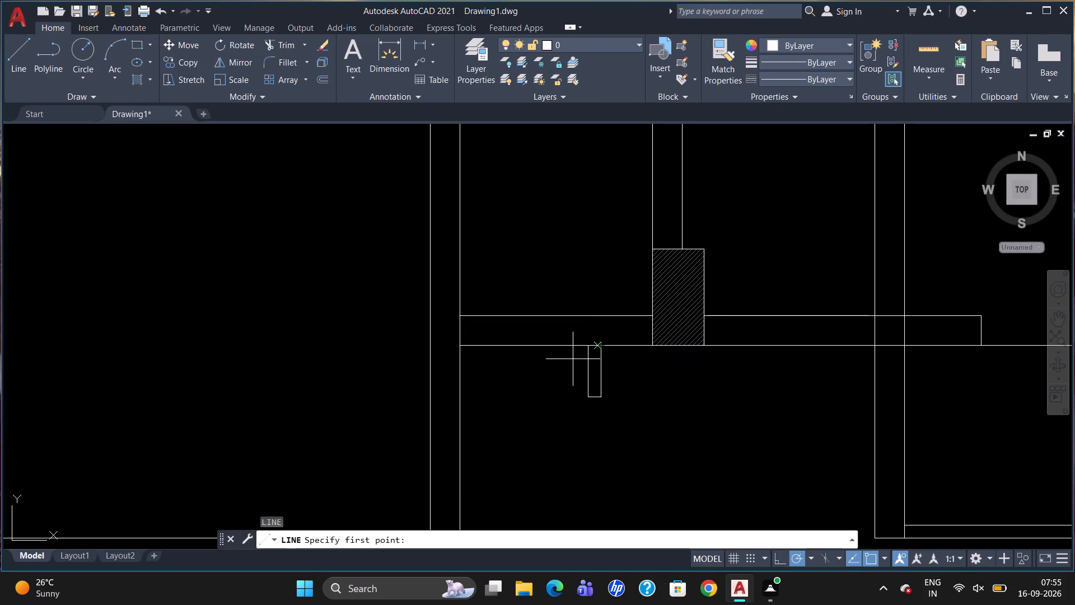
click(587, 347)
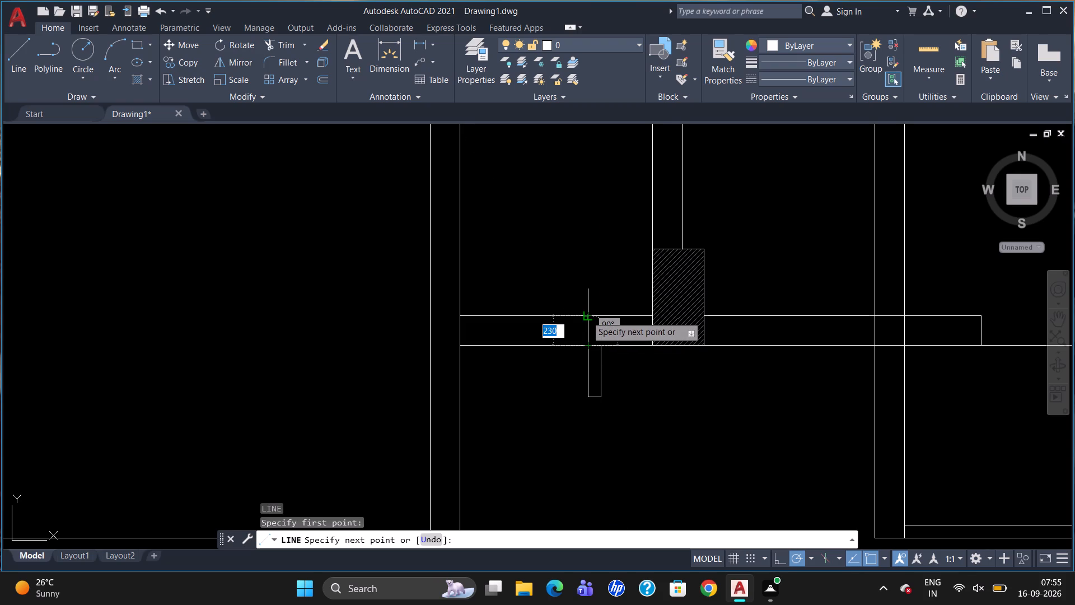
click(586, 316)
key(Escape)
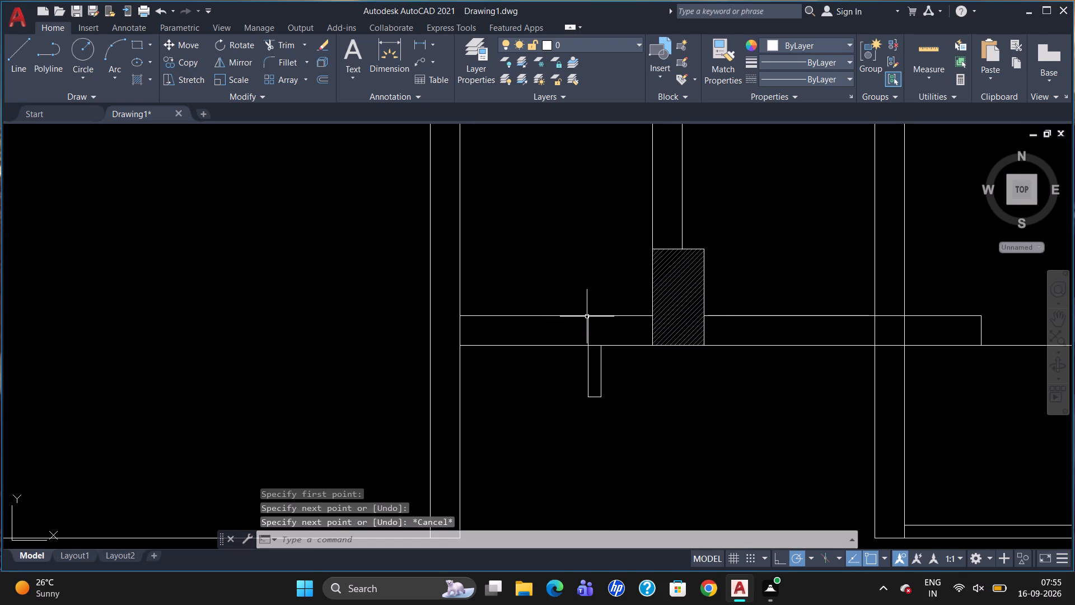
Draw a second 100 wide, 400 deep stub below the horizontal wall, its east side 850 west of the neighbouring east wall's west face.
scroll(587, 319, down, 1)
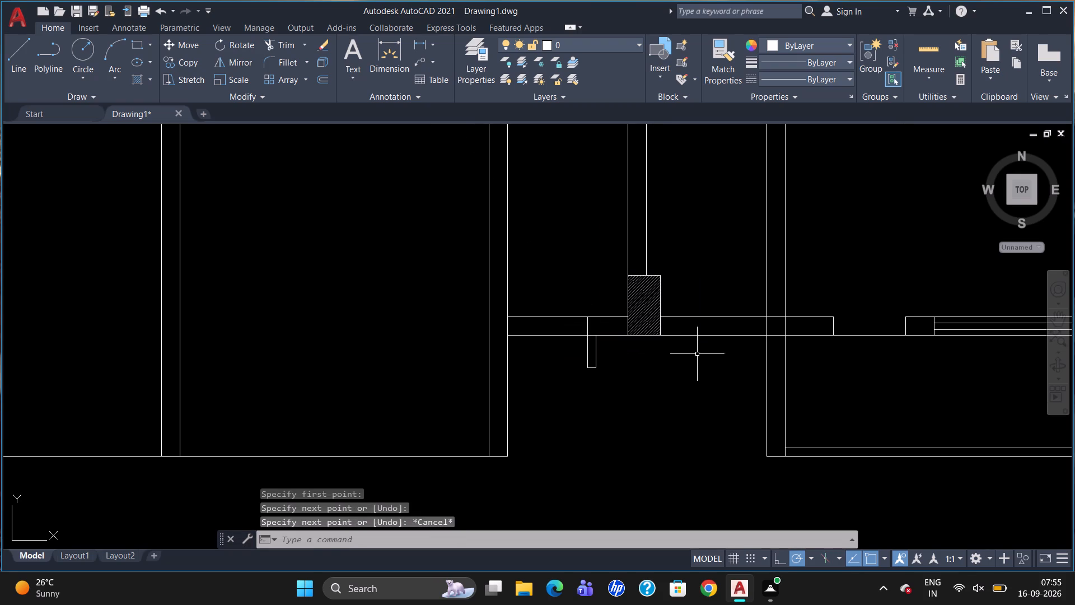
scroll(803, 352, up, 1)
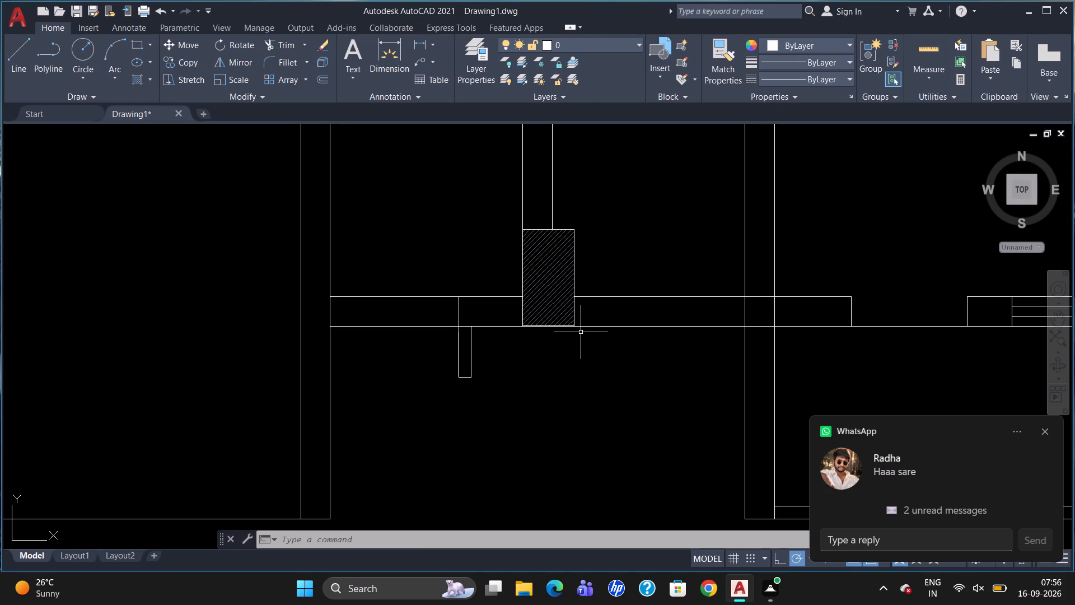
key(l)
key(Return)
key(t)
key(l)
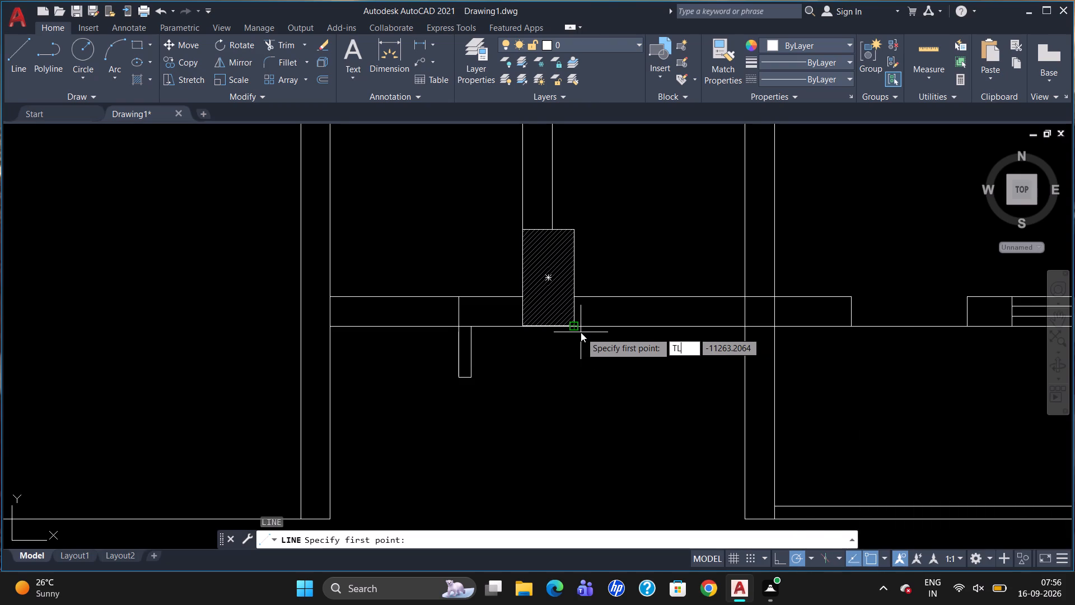
key(BackSpace)
key(k)
key(Return)
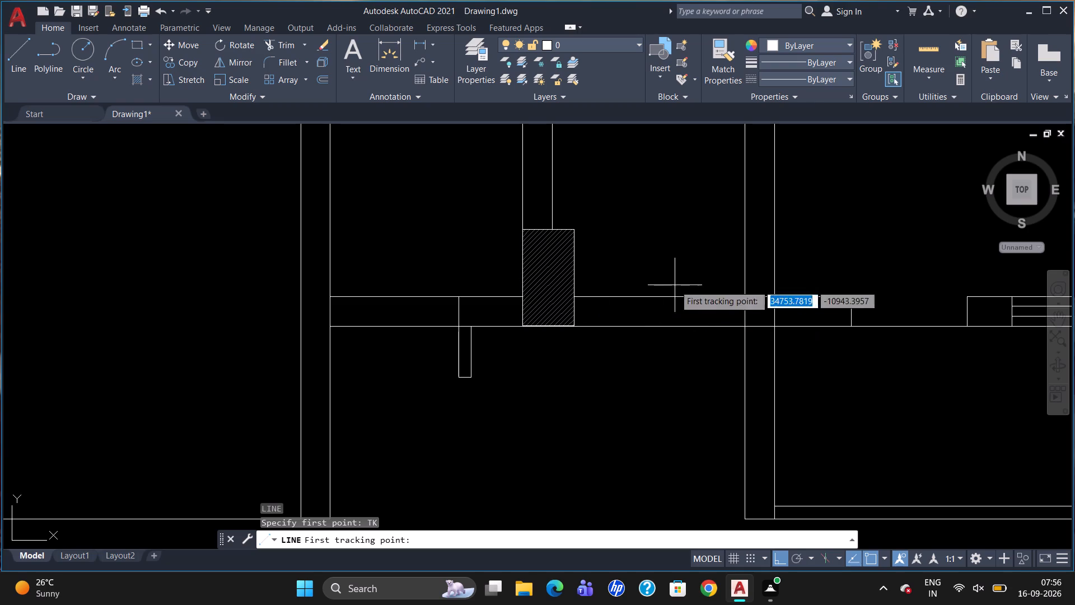
click(743, 325)
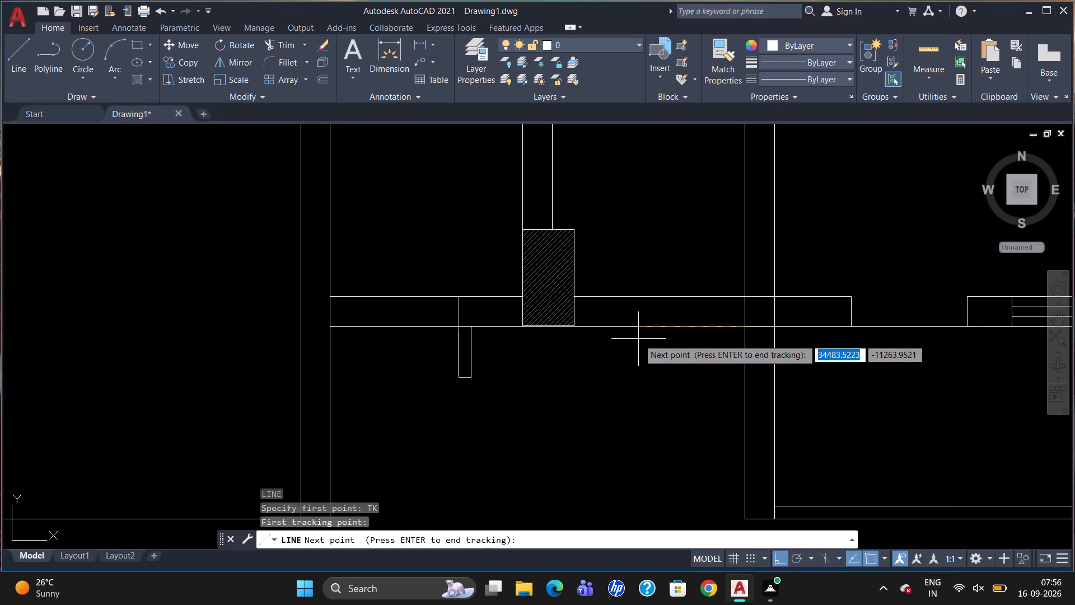
text(850)
key(Return)
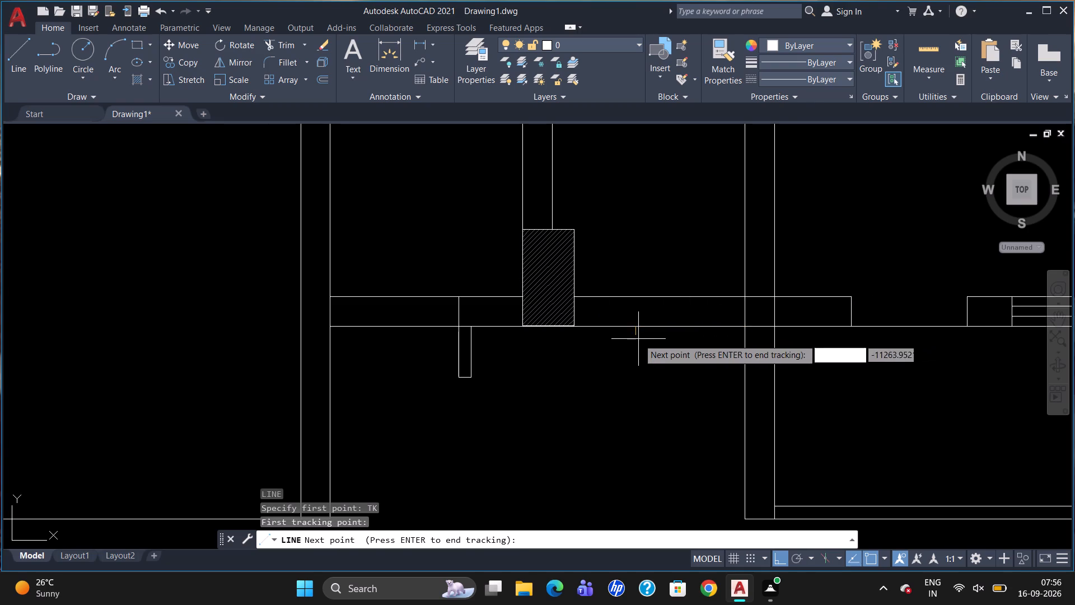
key(Return)
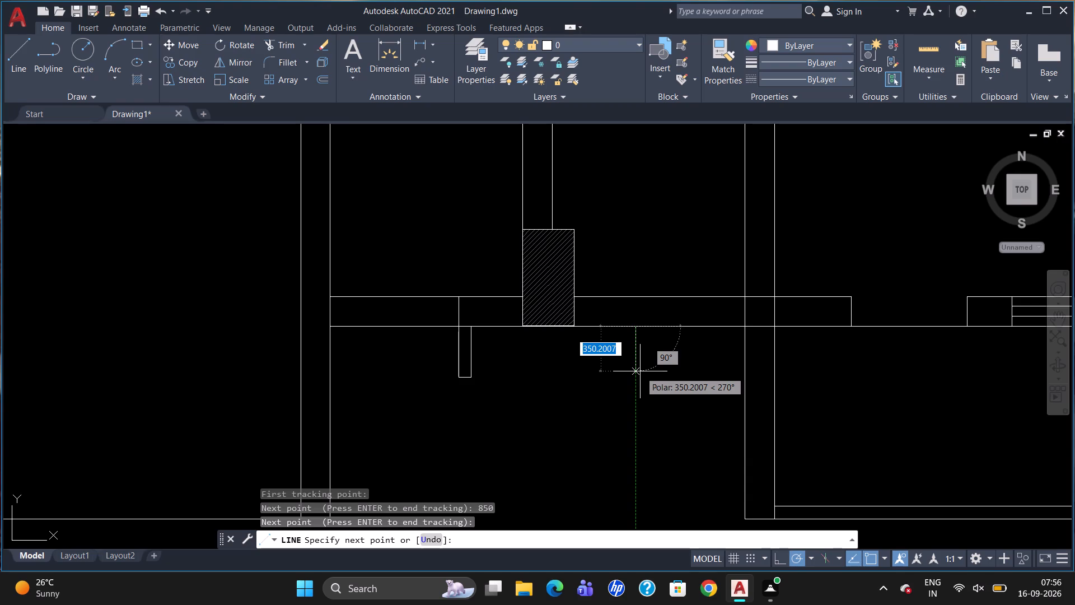
text(400)
key(Return)
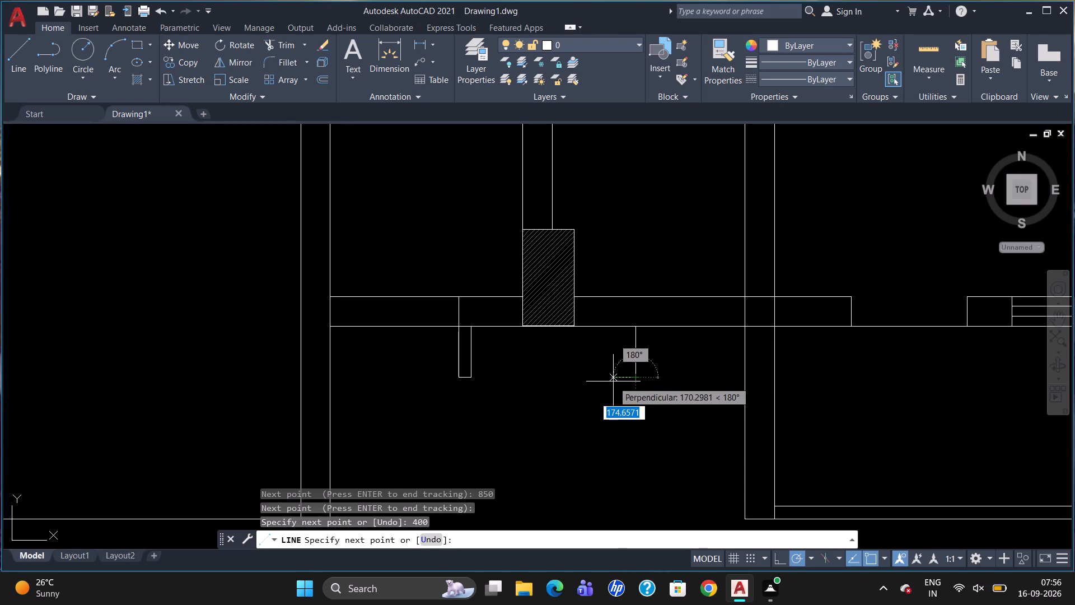
text(100)
key(Return)
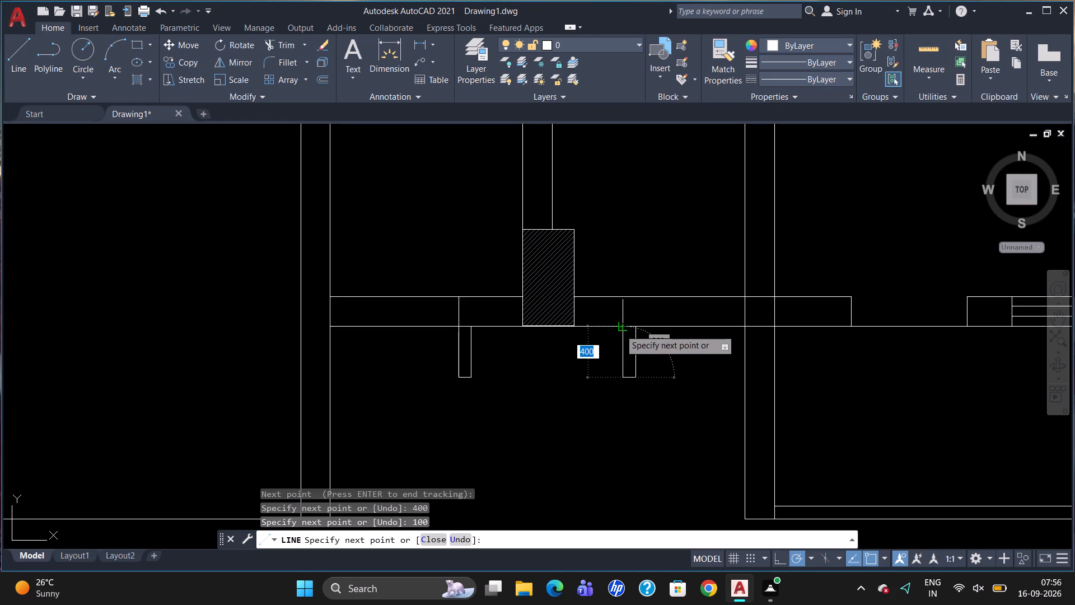
click(620, 329)
key(Escape)
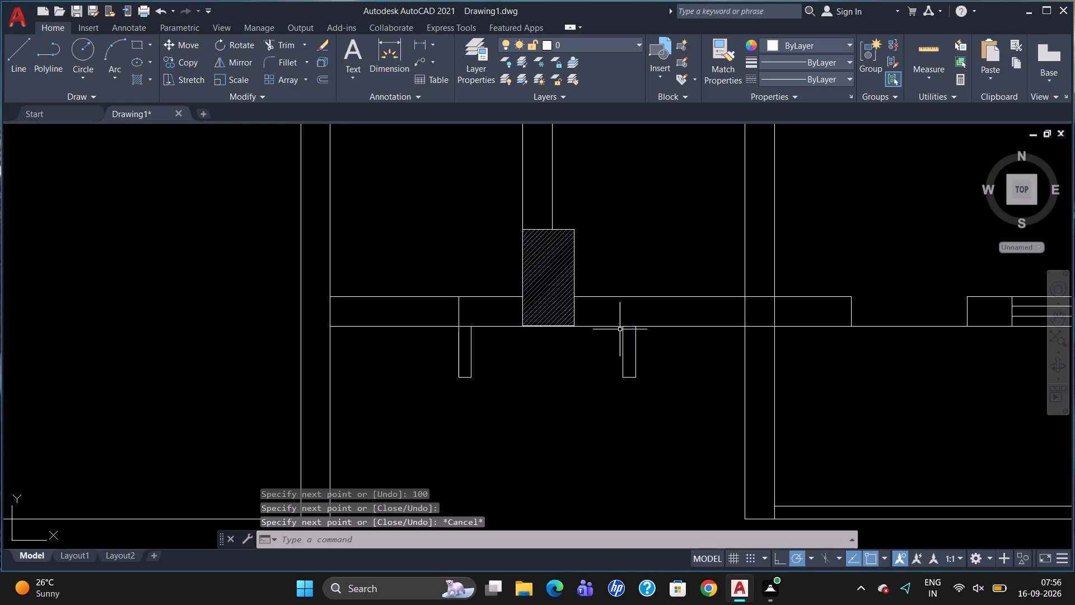
Draw a line across the horizontal wall, continuing the second stub's east side up to the wall's upper line.
key(l)
key(Return)
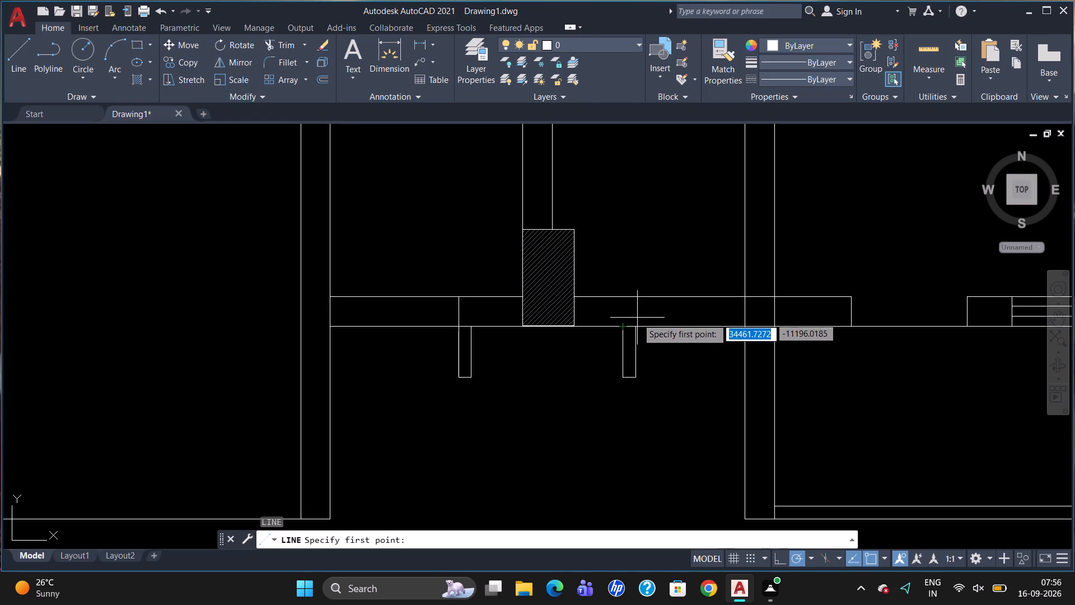
click(638, 327)
click(638, 299)
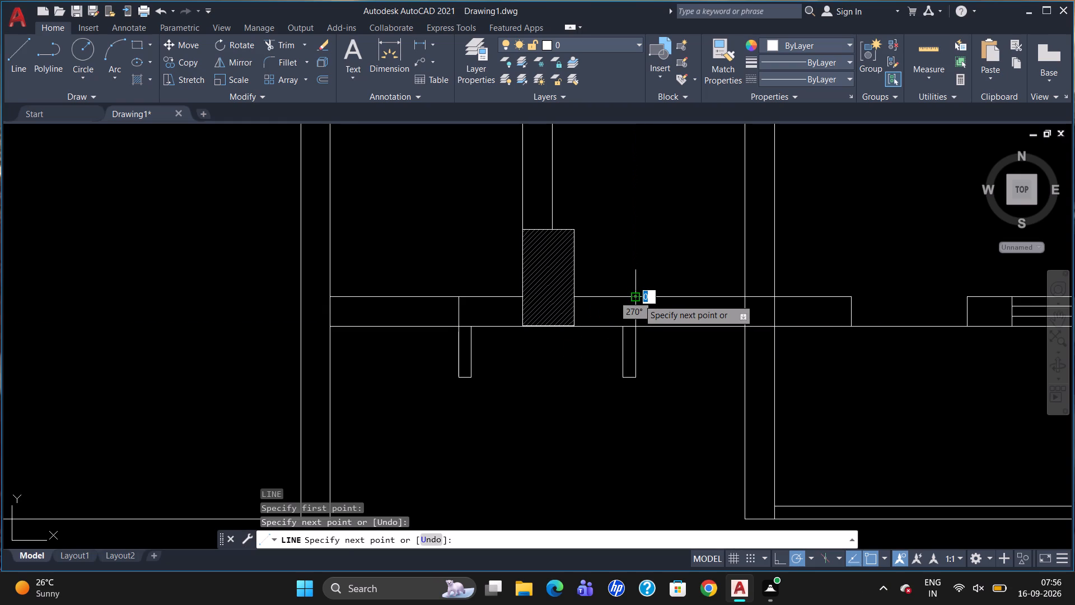
key(Escape)
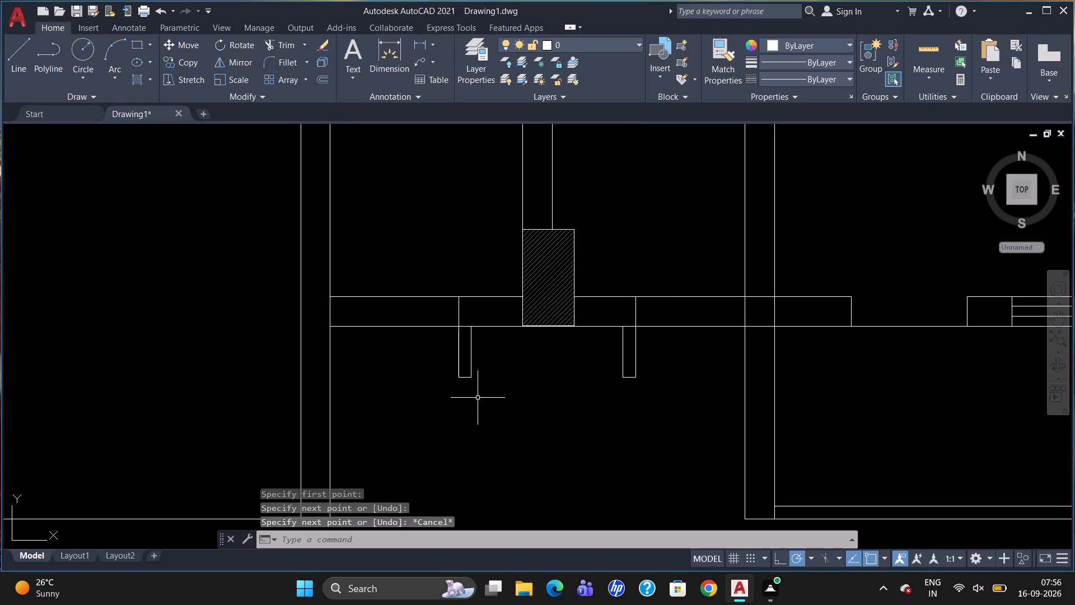
Join the two stubs' lower inner corners with a horizontal line and offset it 100 upward into the enclosure.
key(l)
key(Return)
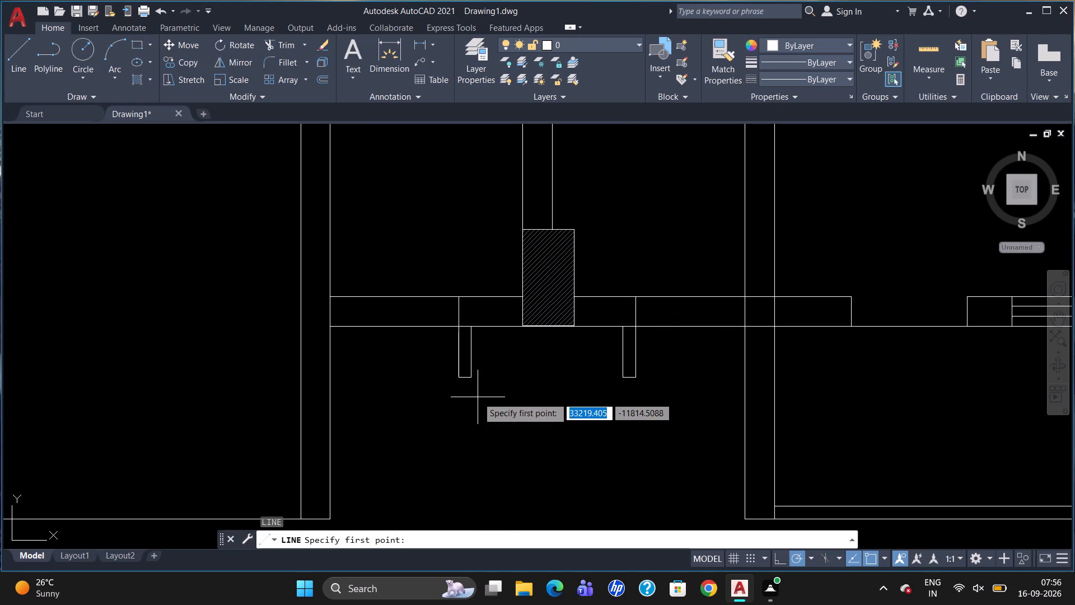
click(471, 377)
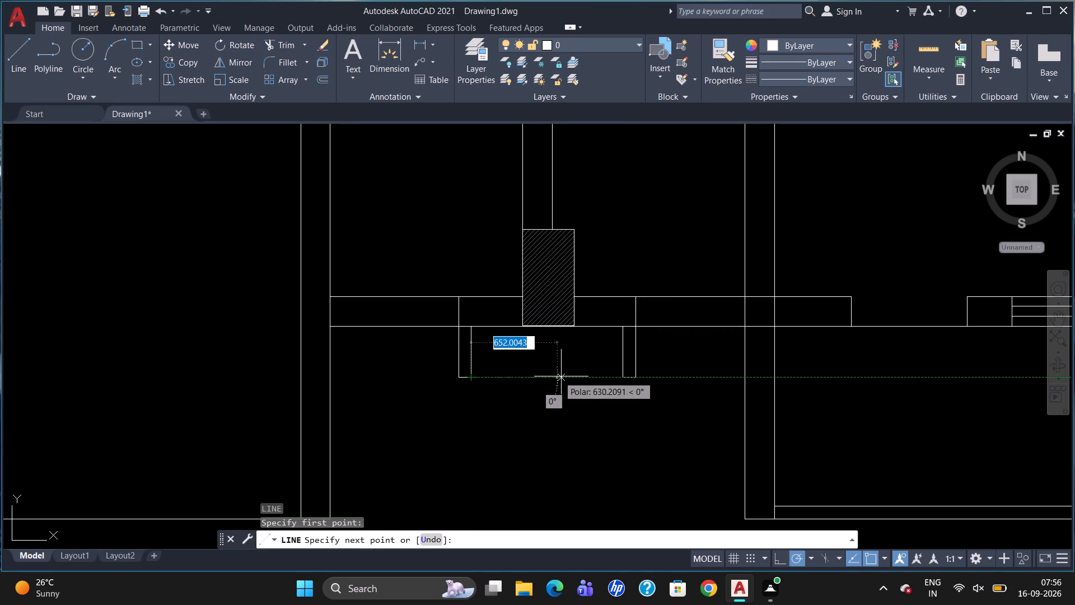
click(622, 378)
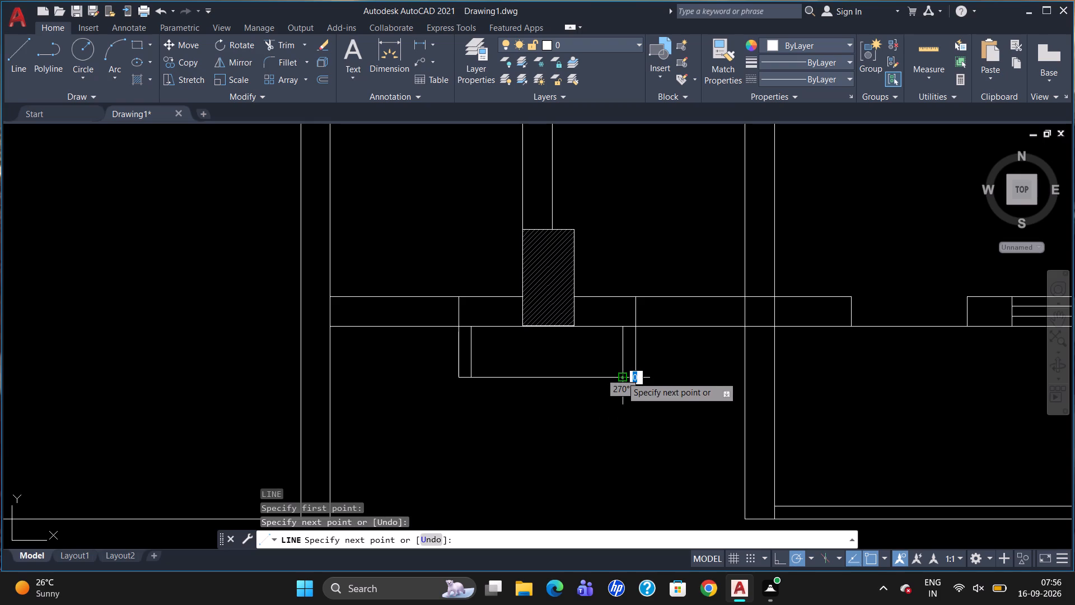
key(Escape)
key(o)
key(Return)
text(100)
key(Return)
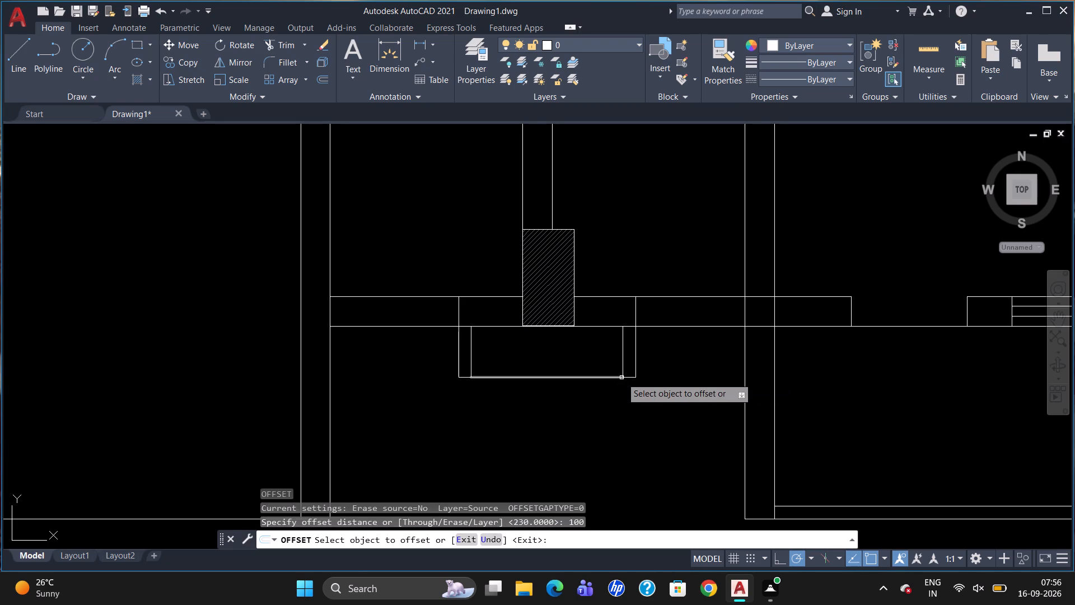
click(621, 377)
click(618, 365)
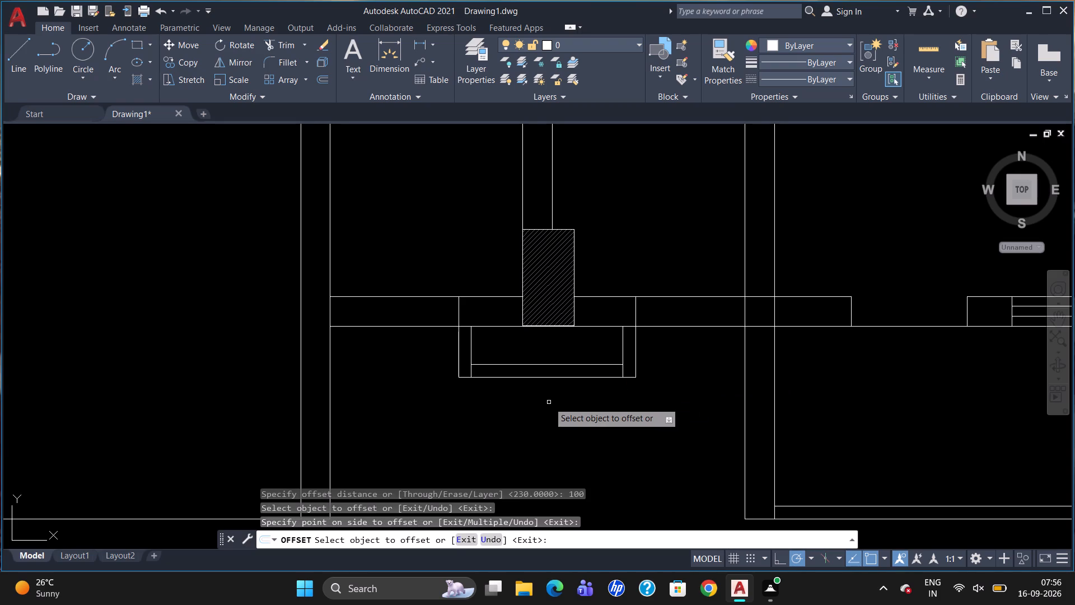
key(Escape)
Draw two crossing diagonals between the inner corners of the rectangular enclosure below the hatched column.
key(l)
key(Return)
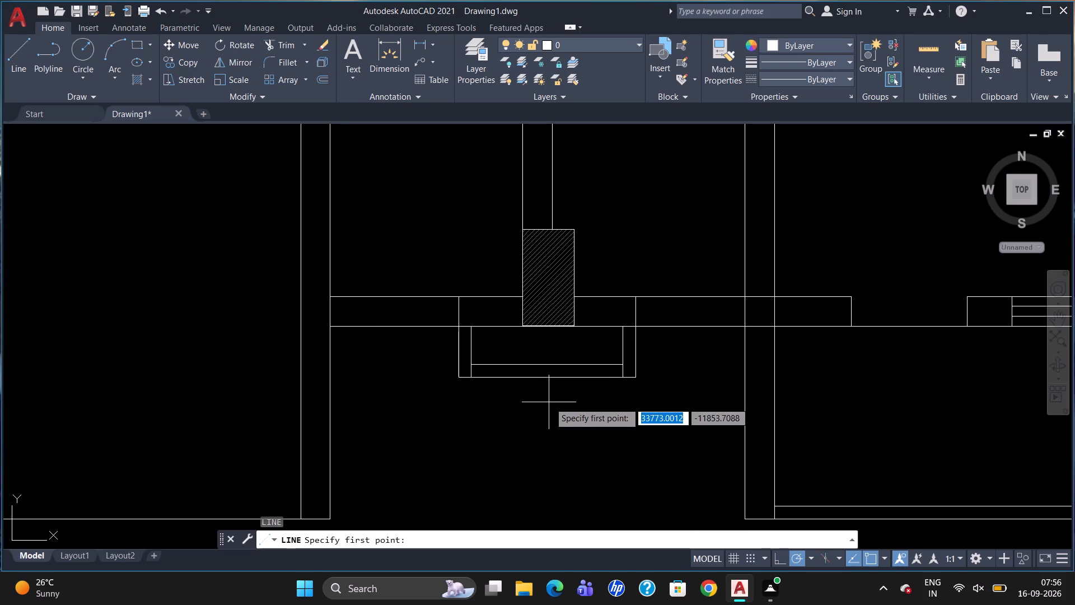
click(468, 364)
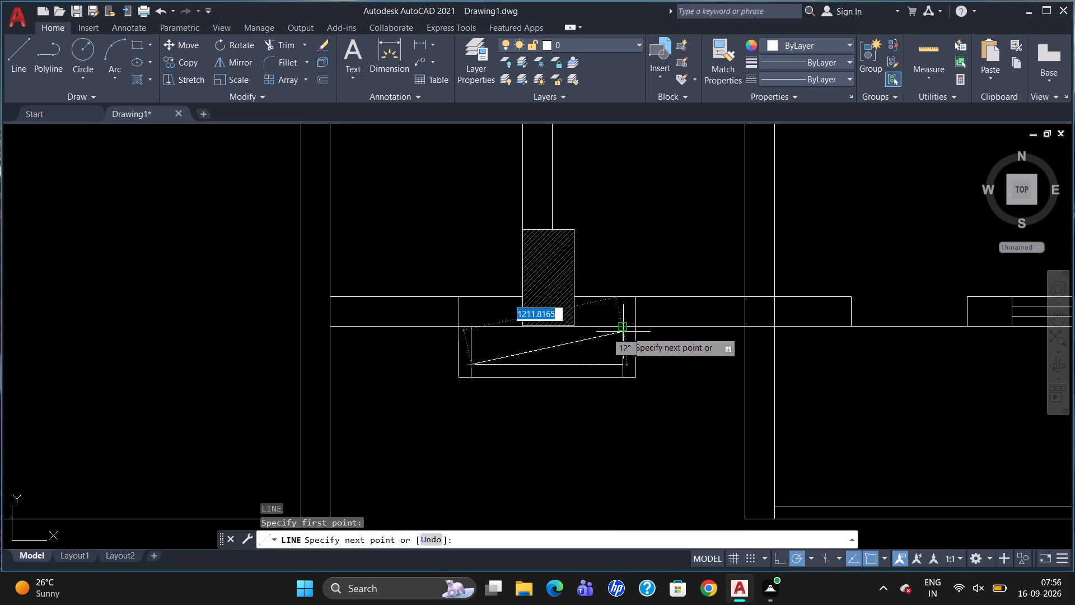
click(623, 331)
key(Escape)
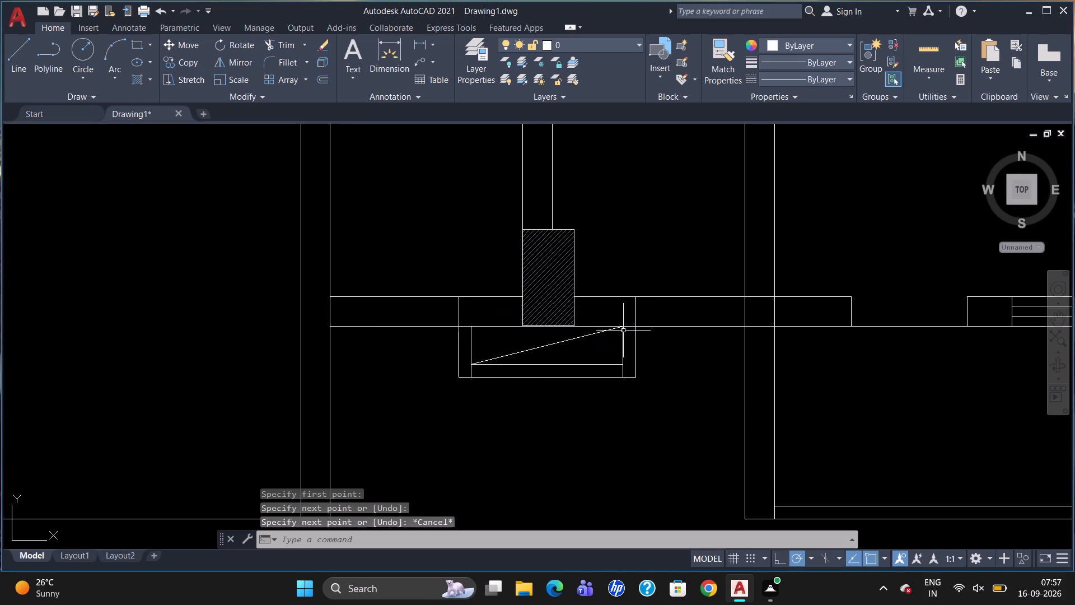
key(l)
key(Return)
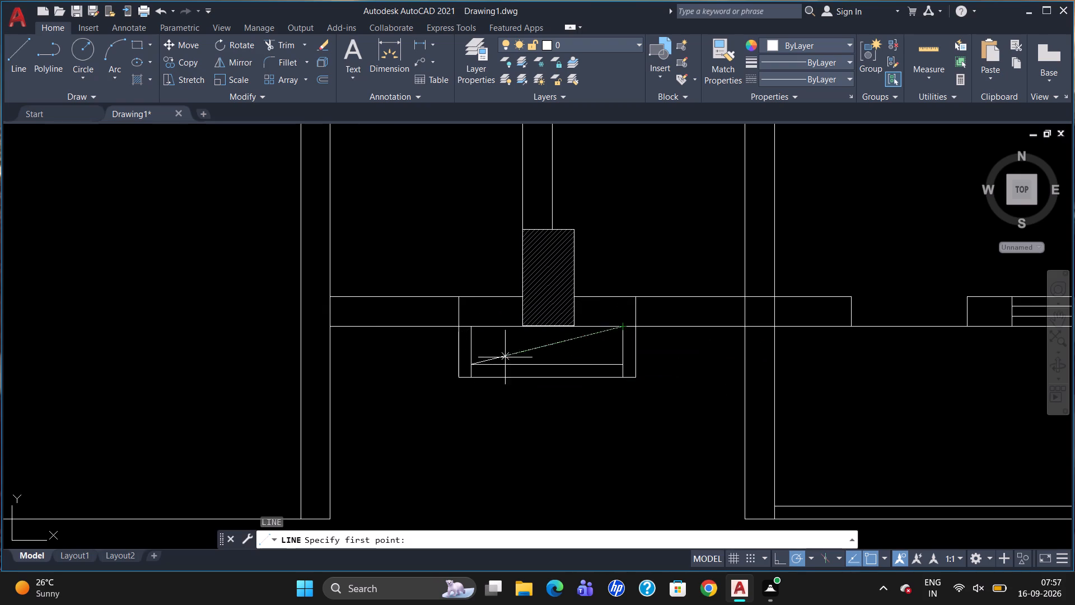
click(473, 331)
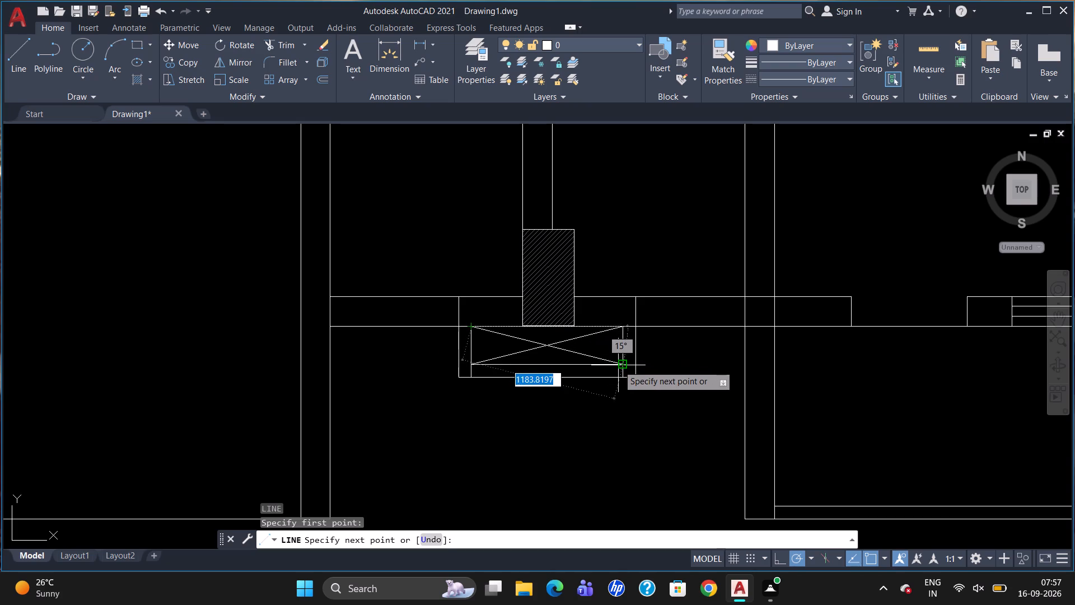
click(619, 365)
key(Escape)
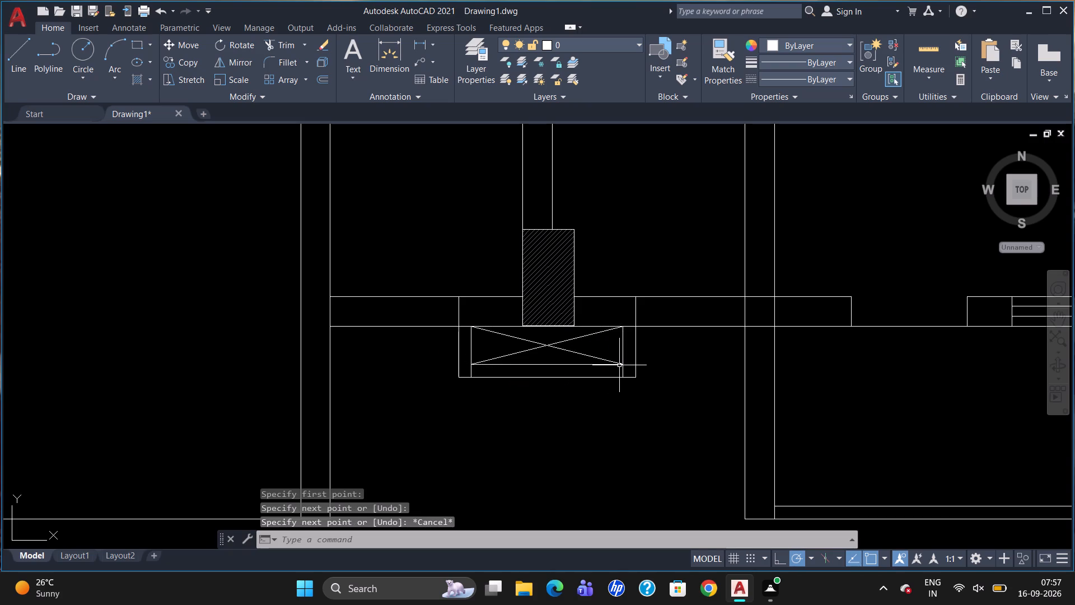
Check the cross-marked enclosure's inner width with a temporary linear dimension along its bottom edge, and erase that dimension.
text(DLI)
key(Return)
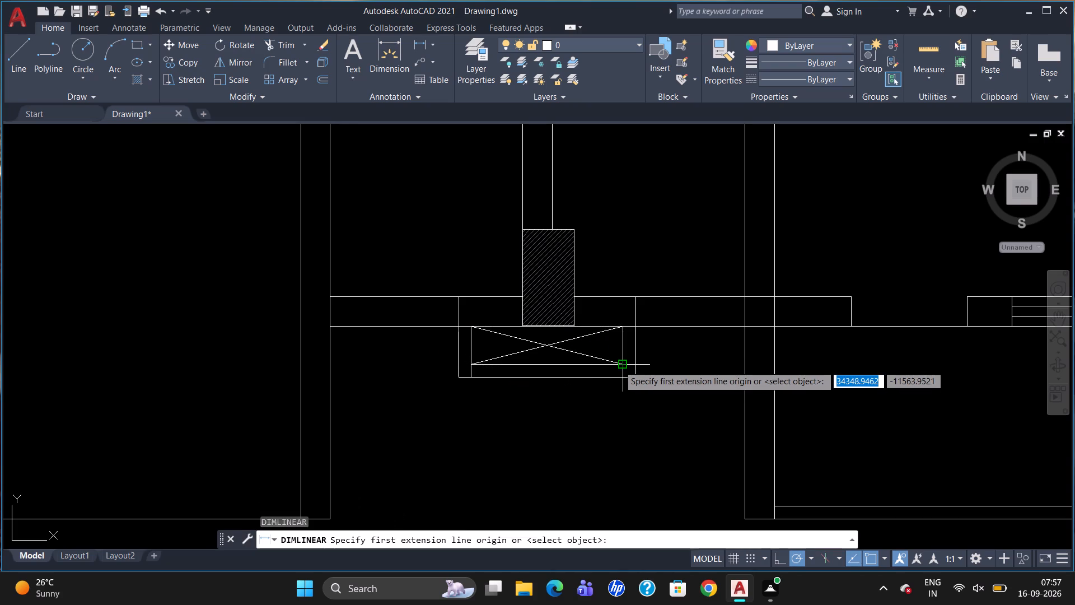
click(468, 377)
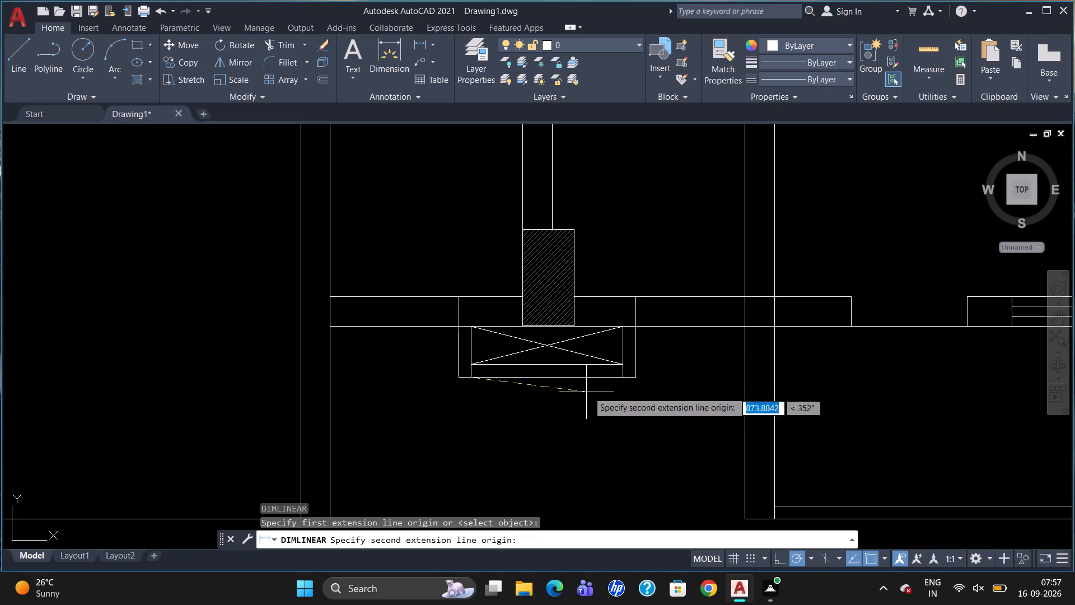
click(621, 378)
click(616, 394)
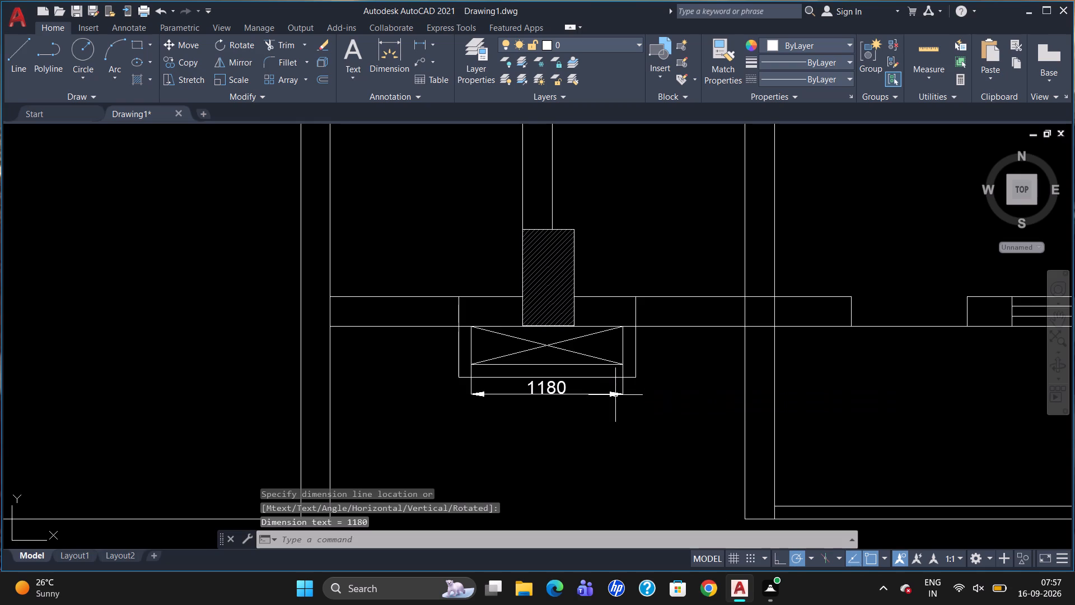
click(546, 393)
key(Delete)
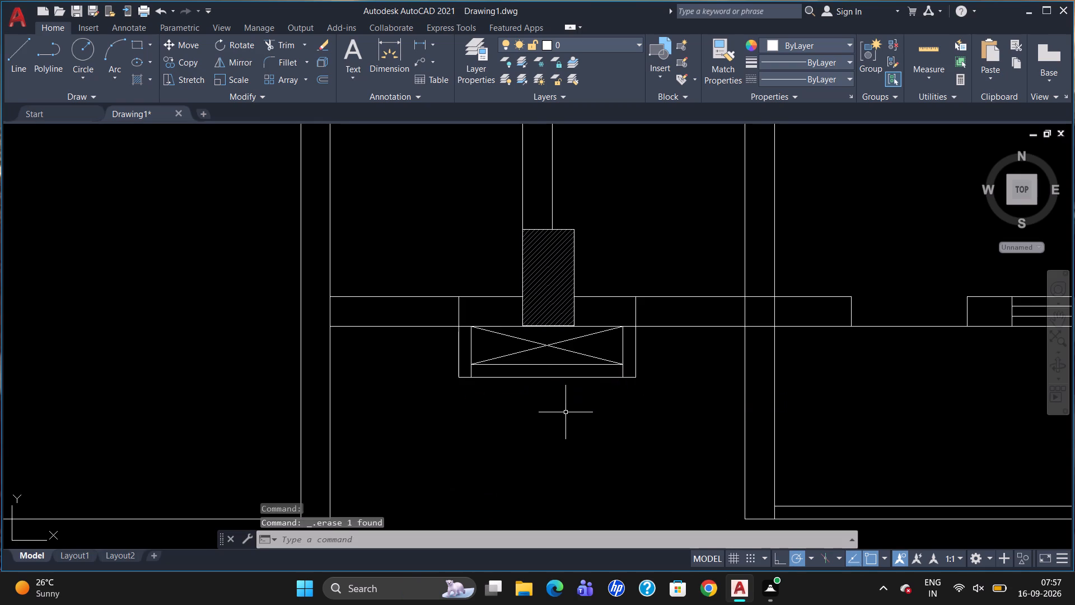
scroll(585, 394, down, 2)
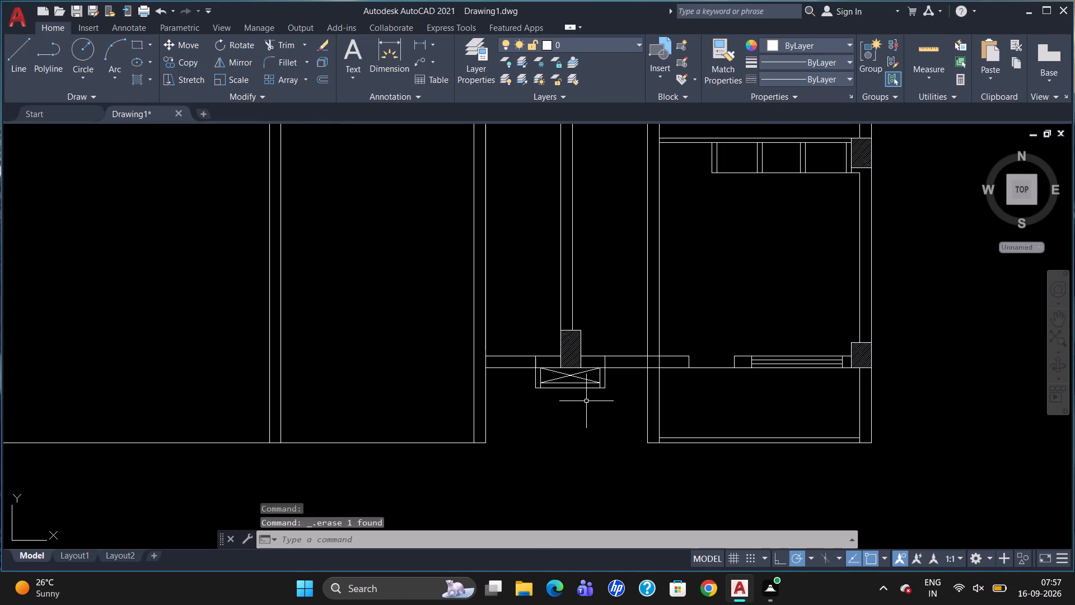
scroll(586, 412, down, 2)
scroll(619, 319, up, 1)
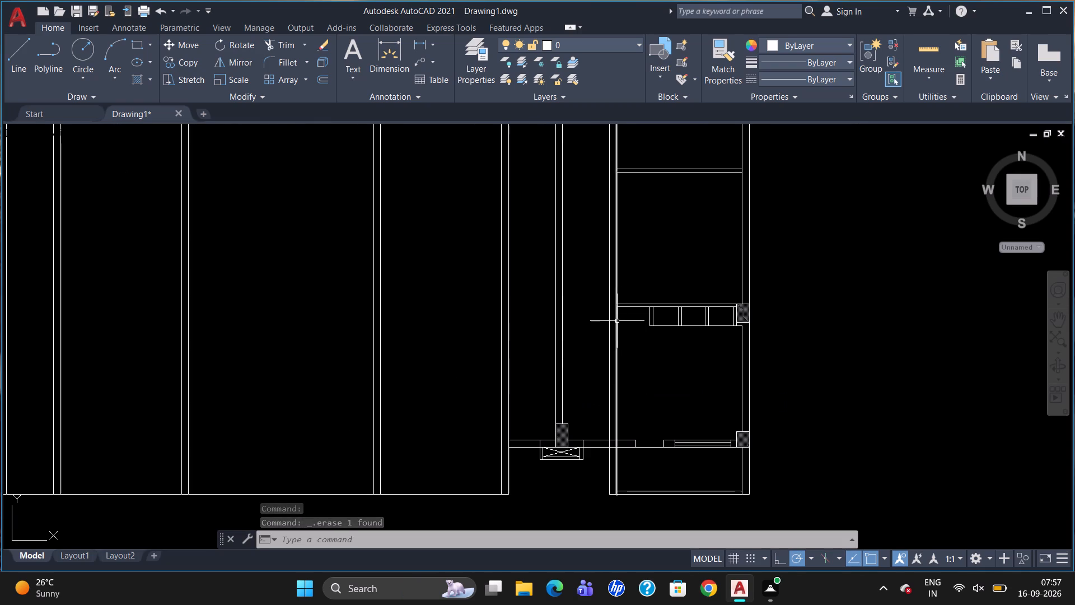
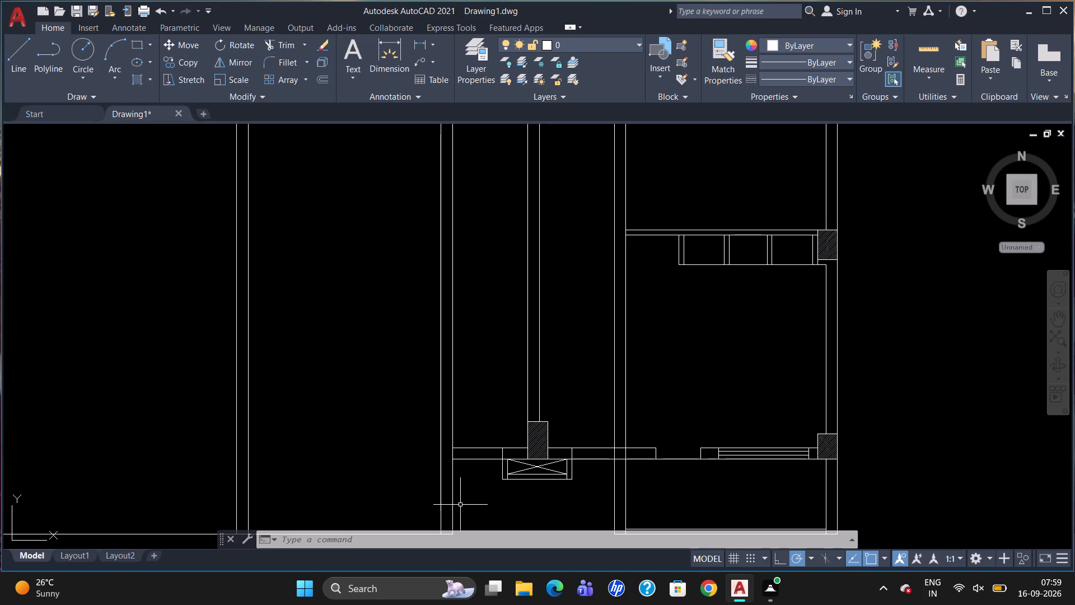
Offset the enclosure's two side lines crossing the horizontal wall 600 outward, one to the west and one to the east.
scroll(462, 506, down, 1)
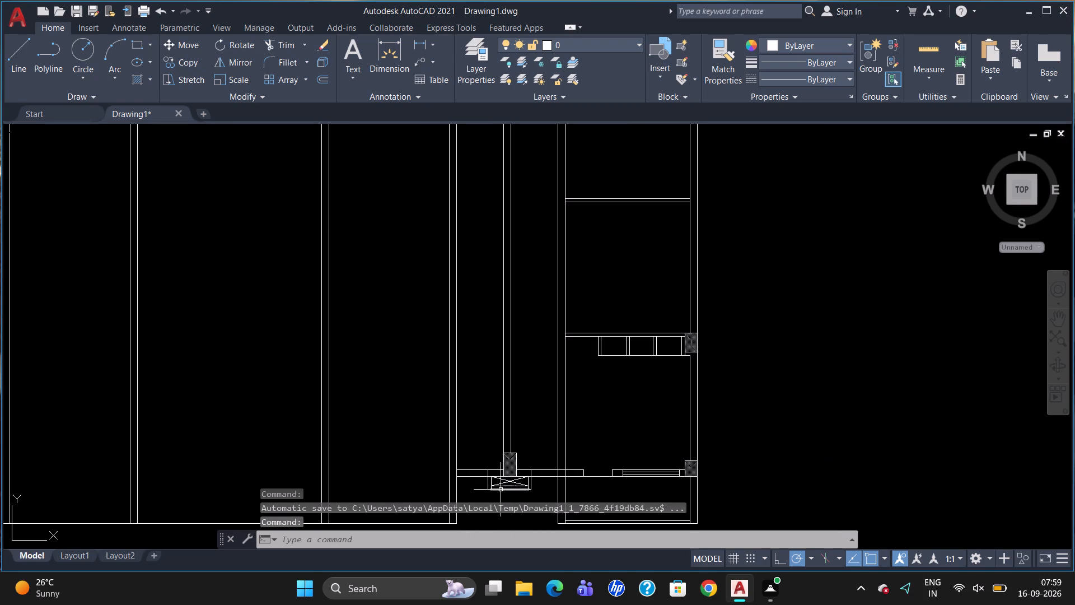
scroll(609, 273, down, 1)
scroll(570, 453, up, 1)
scroll(502, 378, up, 1)
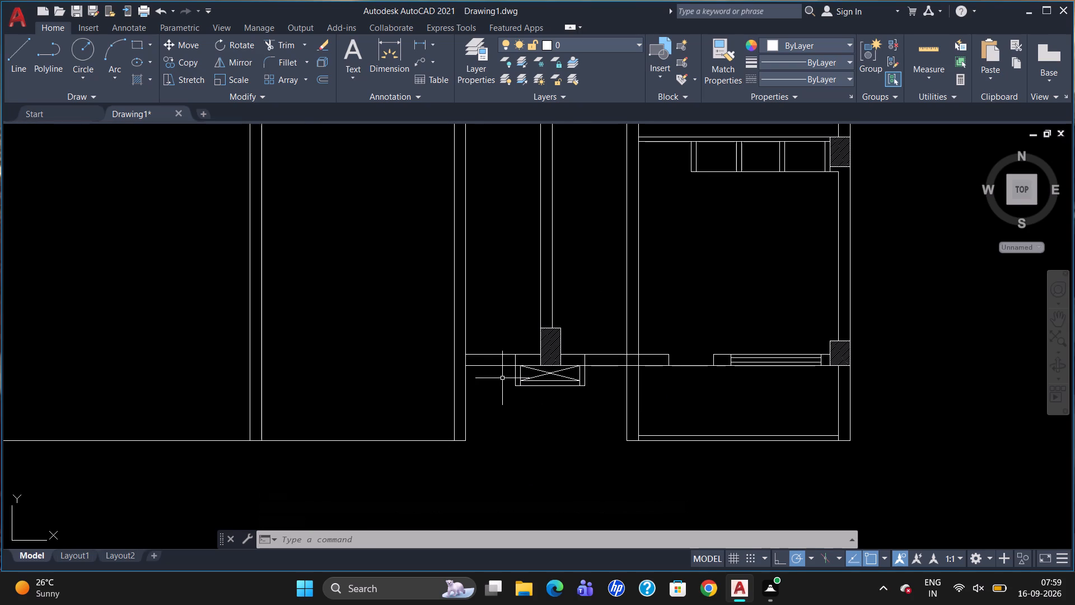
key(o)
key(Return)
text(600)
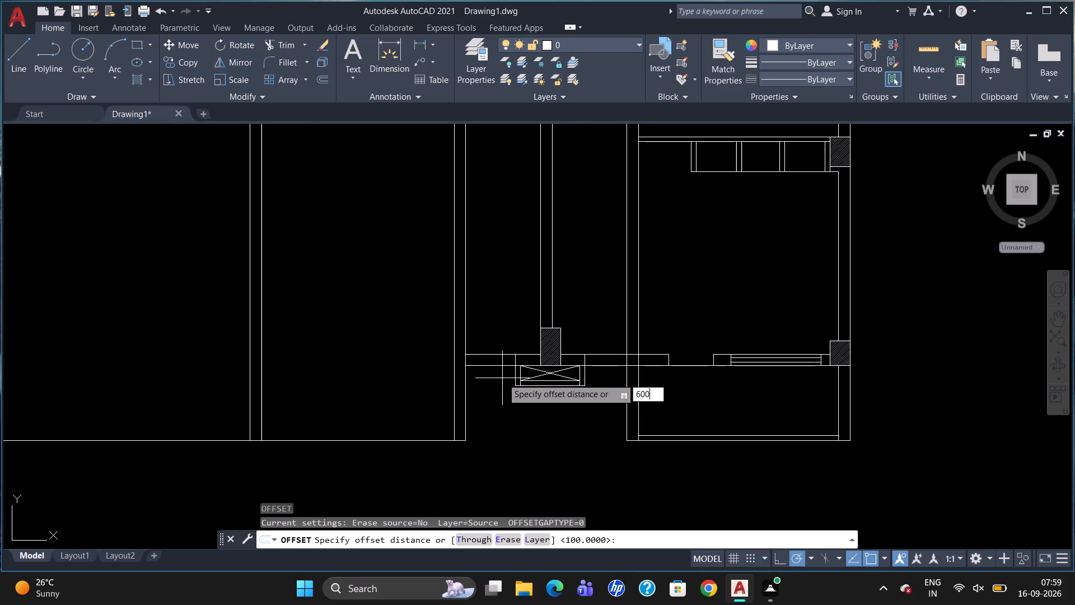
key(Return)
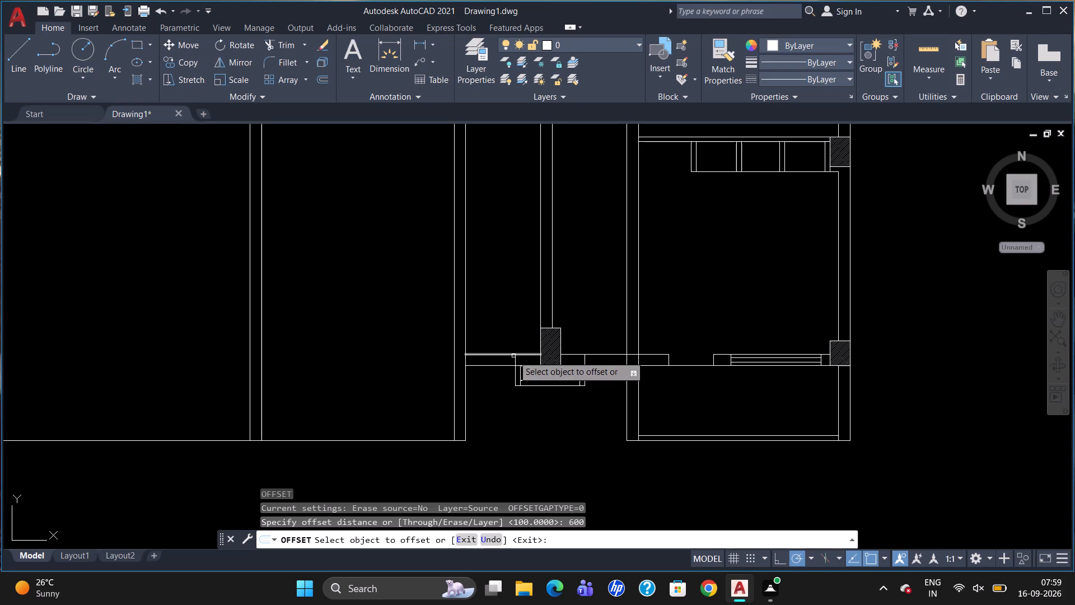
click(515, 357)
click(494, 366)
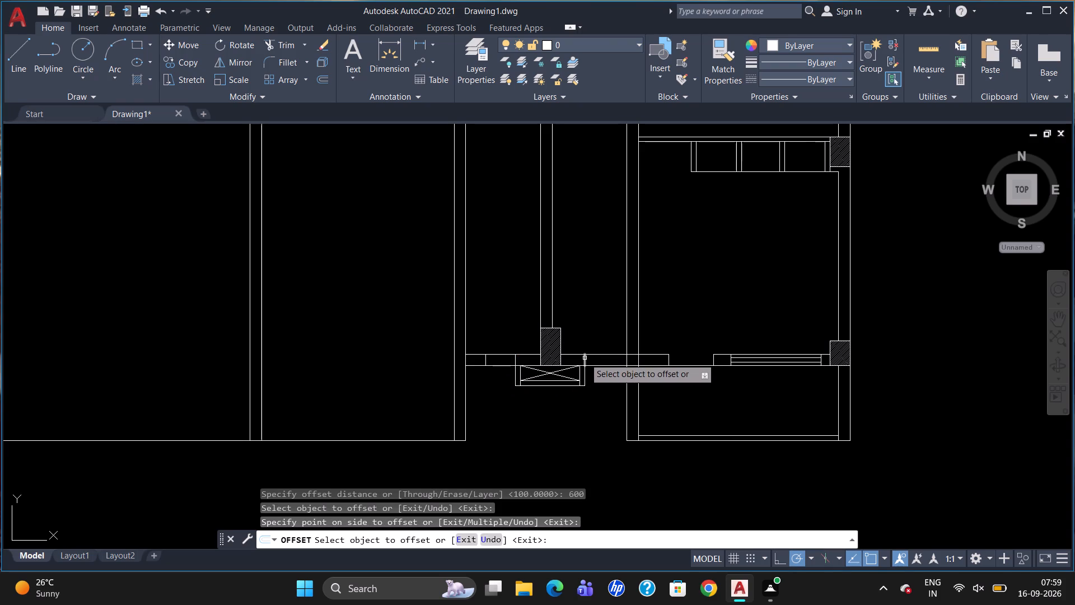
click(585, 358)
click(595, 362)
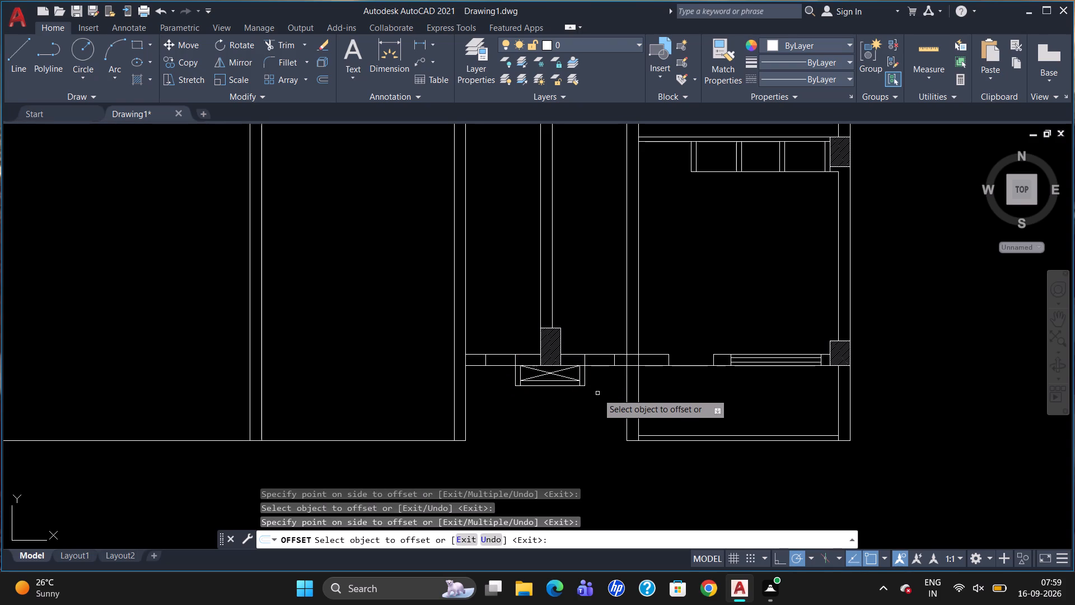
key(Escape)
Trim the lines crossing inside the horizontal wall where it meets the vertical walls west and east of the enclosure.
text(TR)
key(Return)
key(Return)
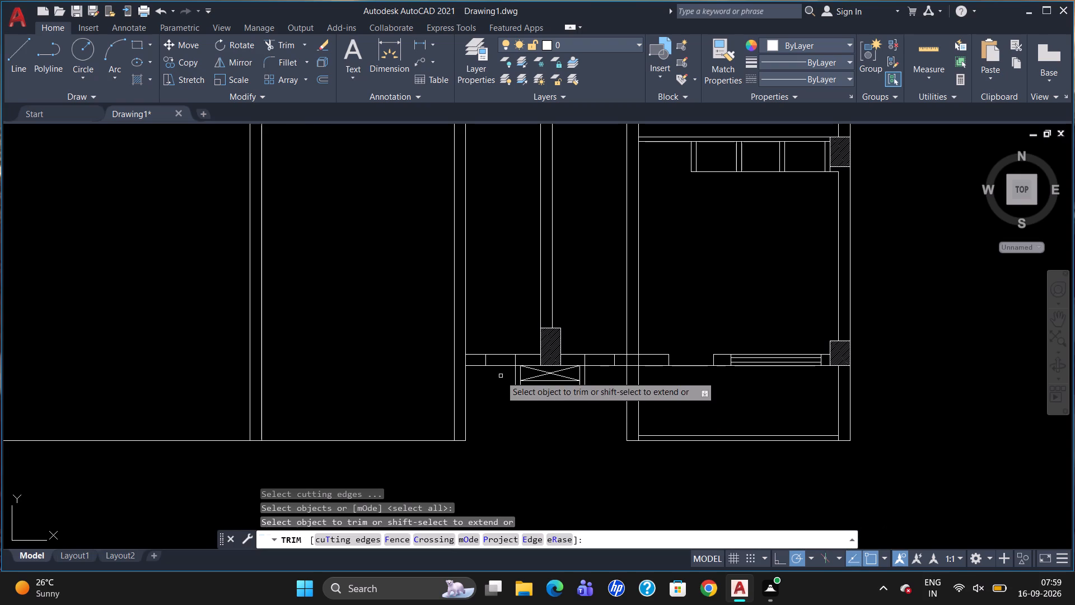
click(465, 361)
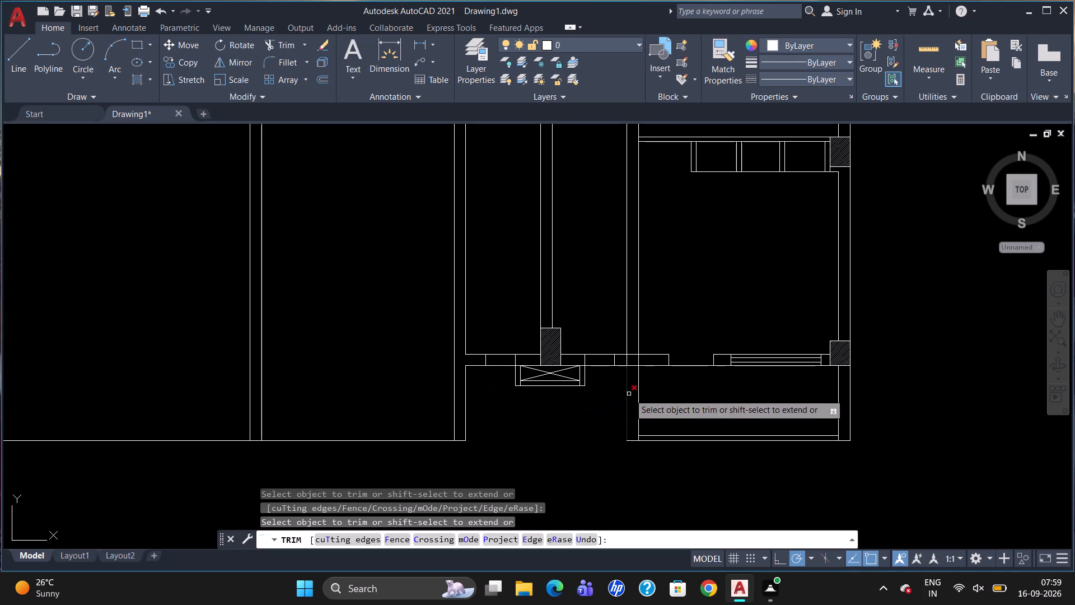
click(627, 360)
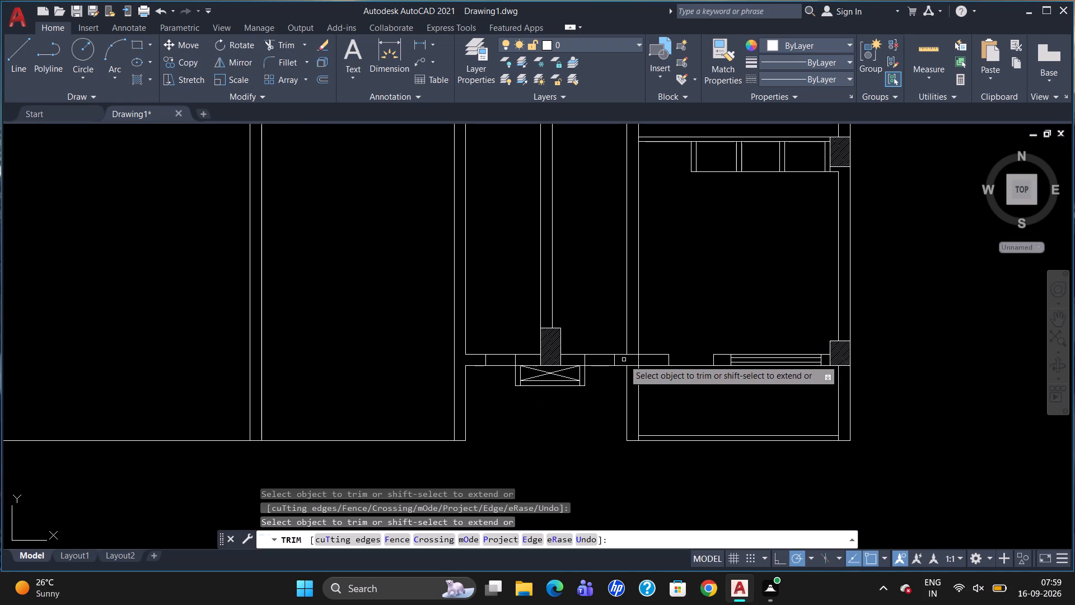
click(635, 366)
click(637, 360)
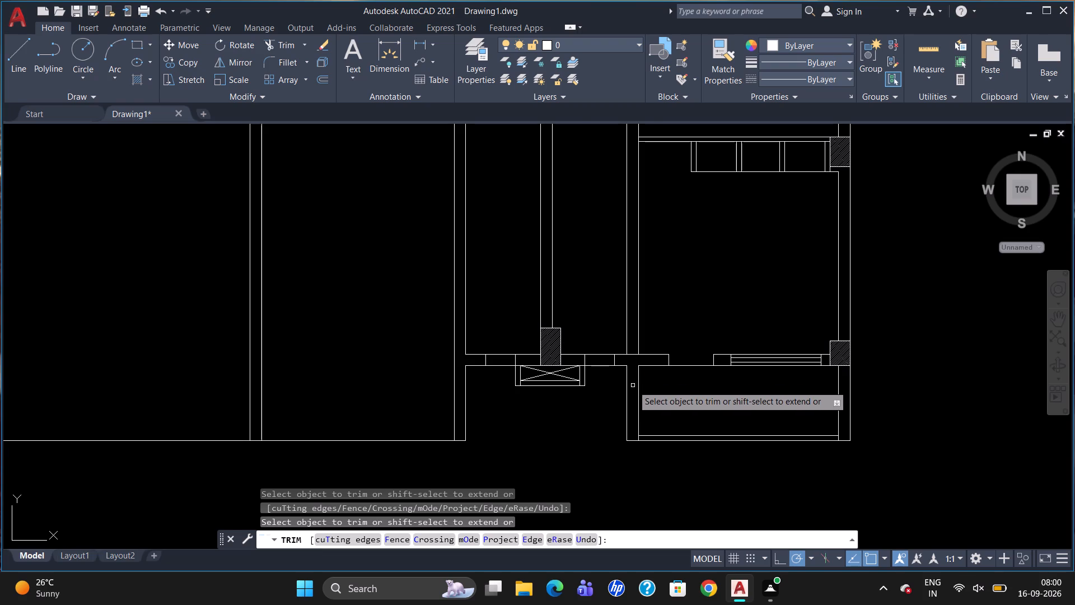
scroll(630, 414, down, 1)
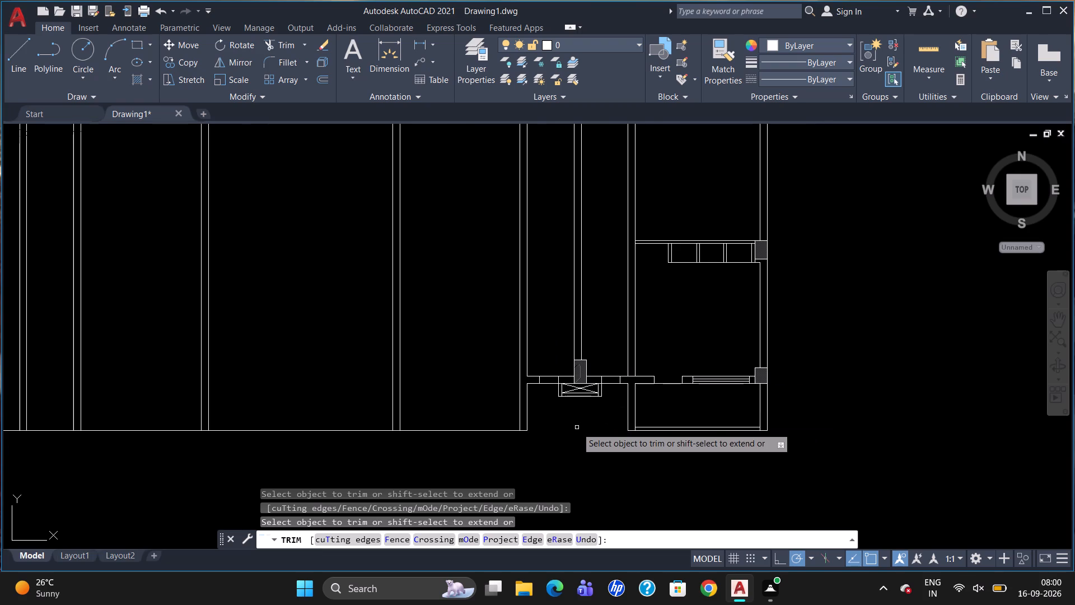
scroll(577, 428, down, 1)
key(Escape)
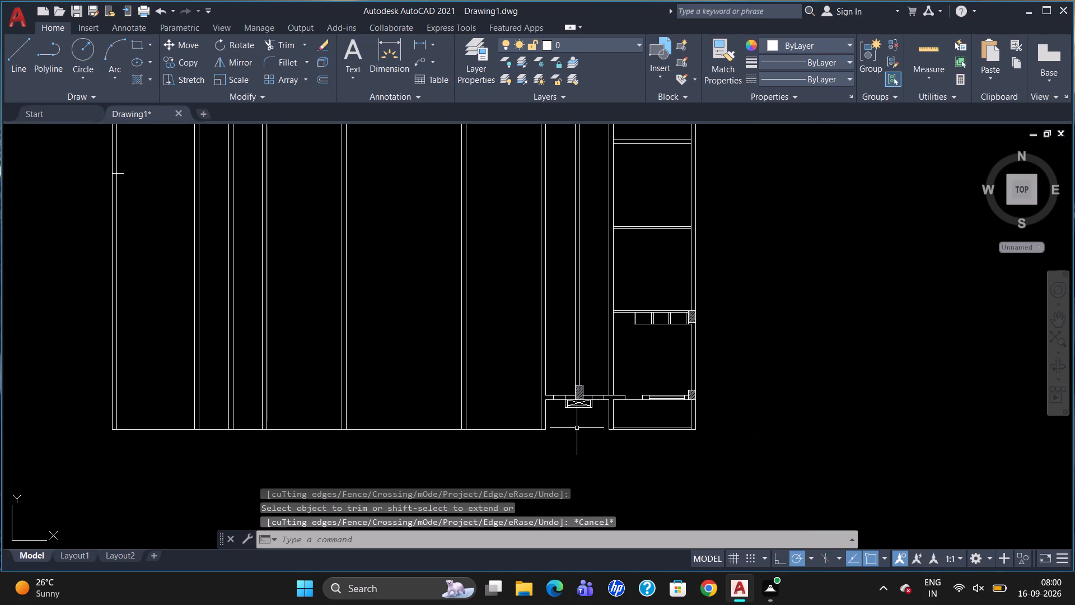
Draw a horizontal line about 3690 long, starting 2800 above the horizontal wall on the east wall's east line and ending at the west wall's west line.
scroll(684, 332, up, 2)
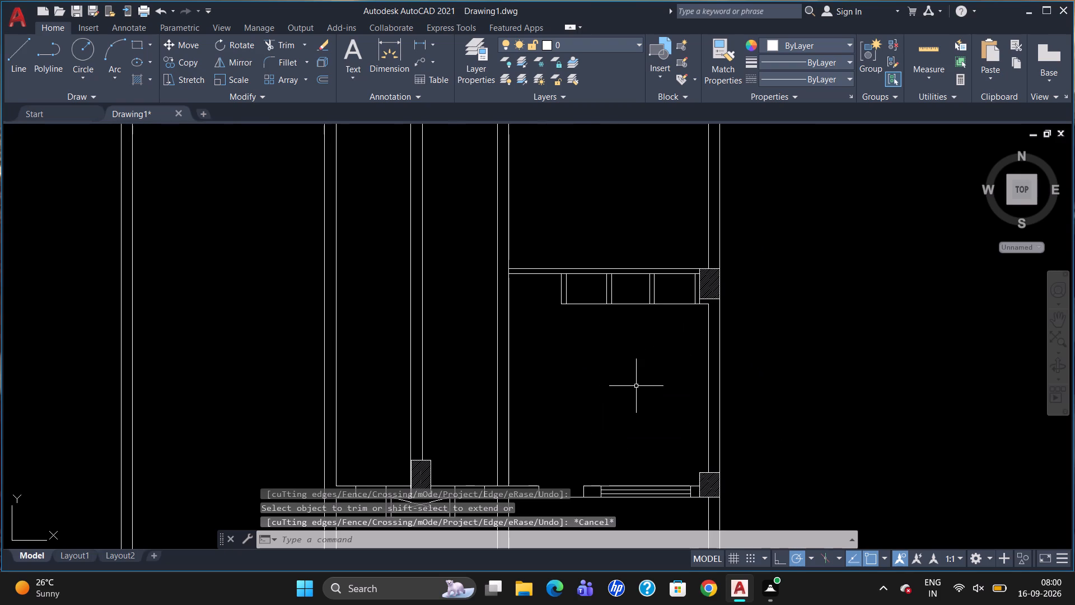
scroll(615, 348, down, 2)
scroll(596, 421, up, 1)
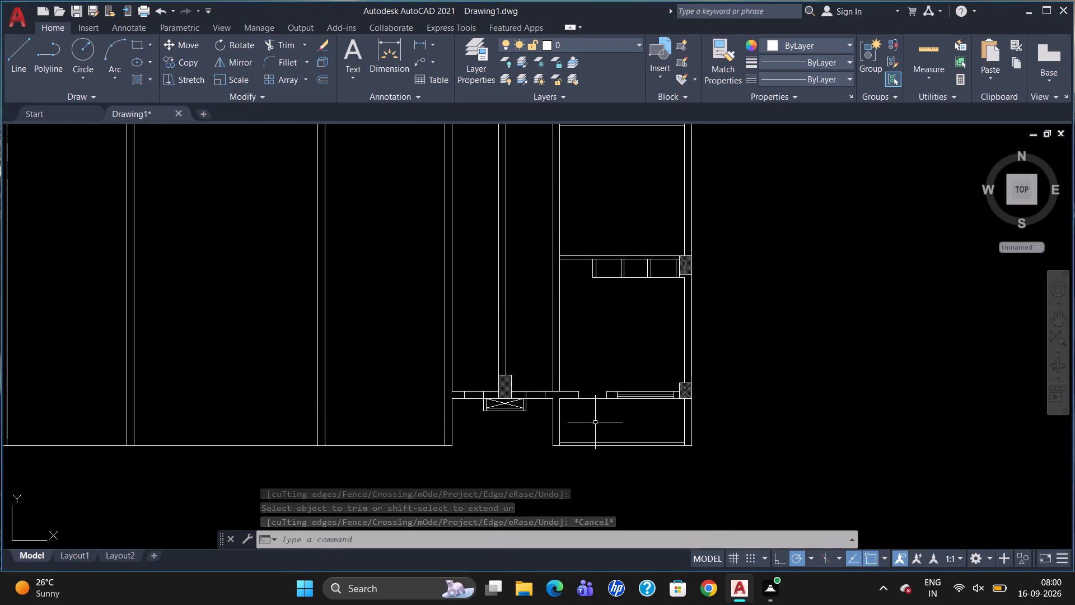
key(l)
key(Return)
text(TK)
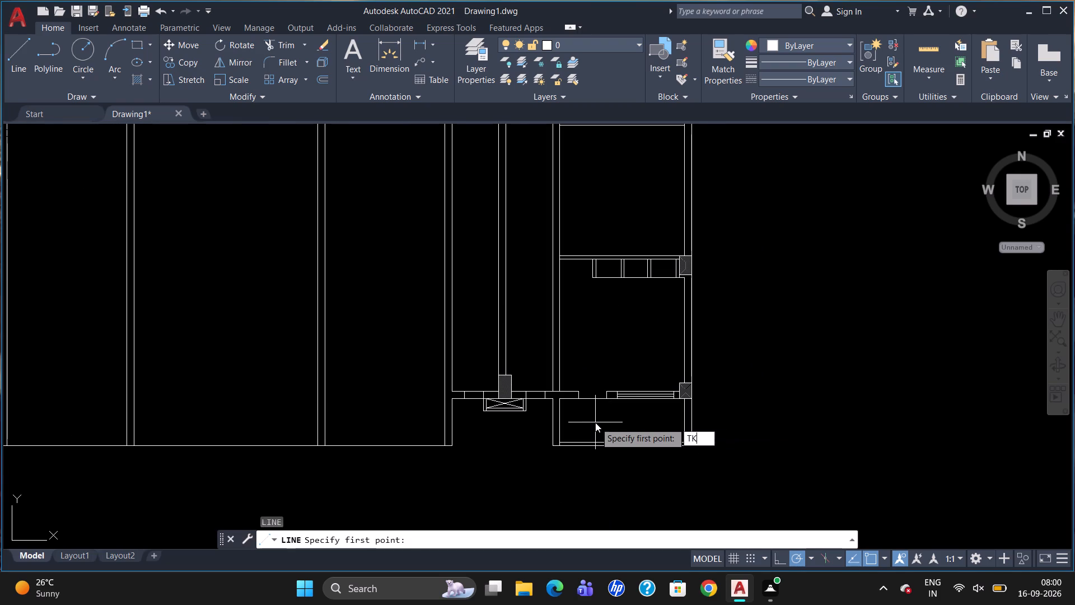
key(Return)
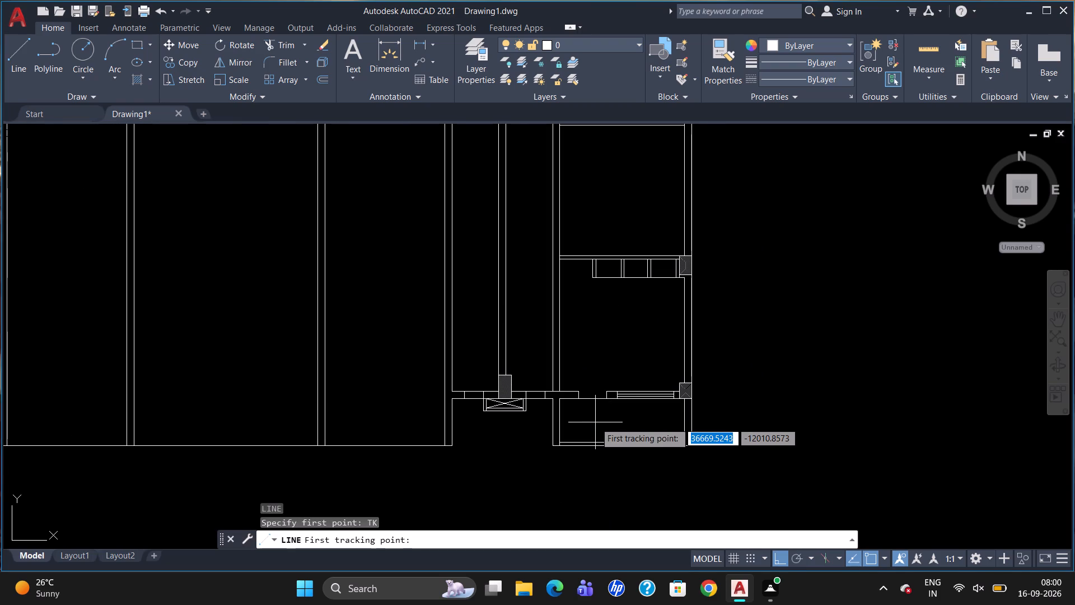
click(560, 387)
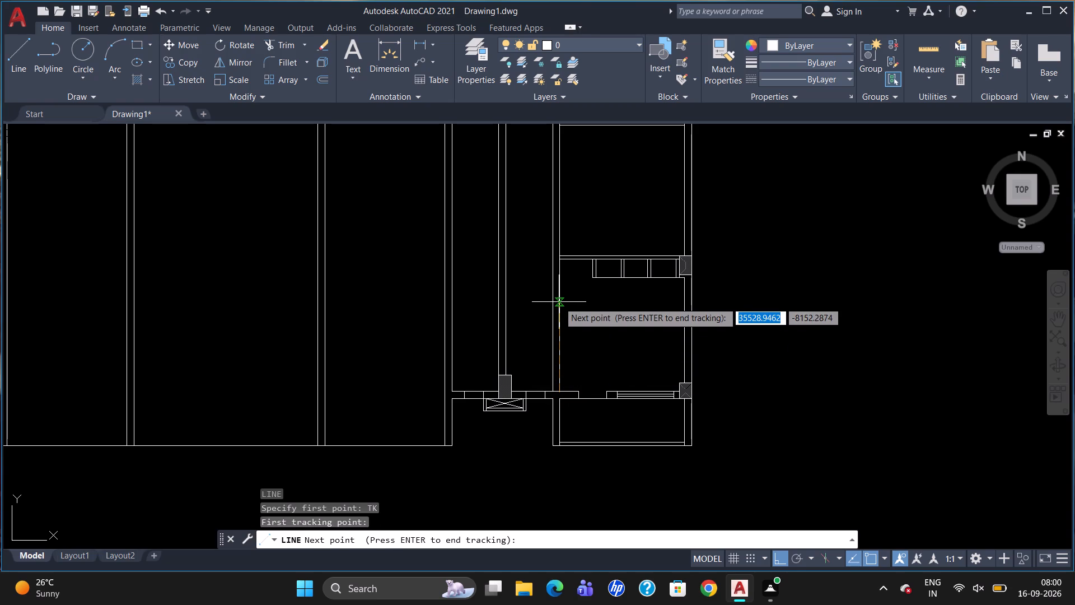
text(2800)
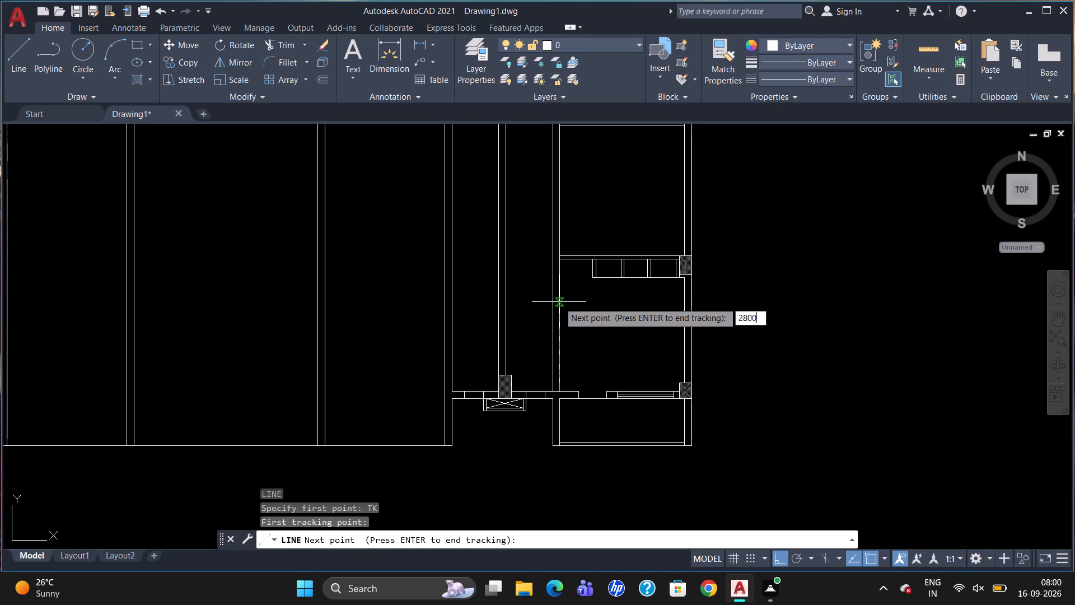
key(Return)
key(Return)
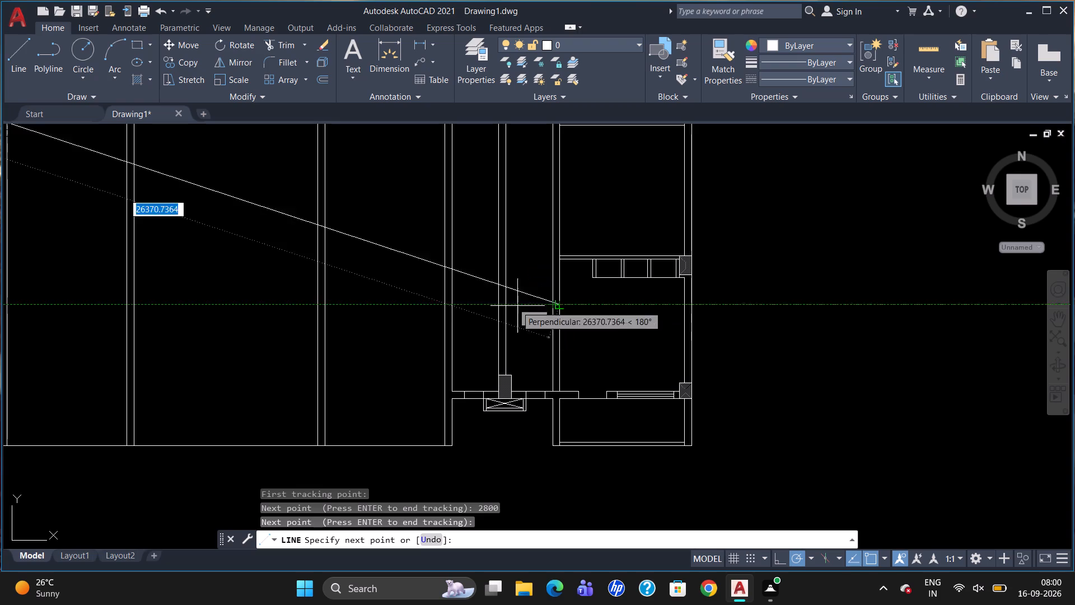
click(445, 300)
key(Escape)
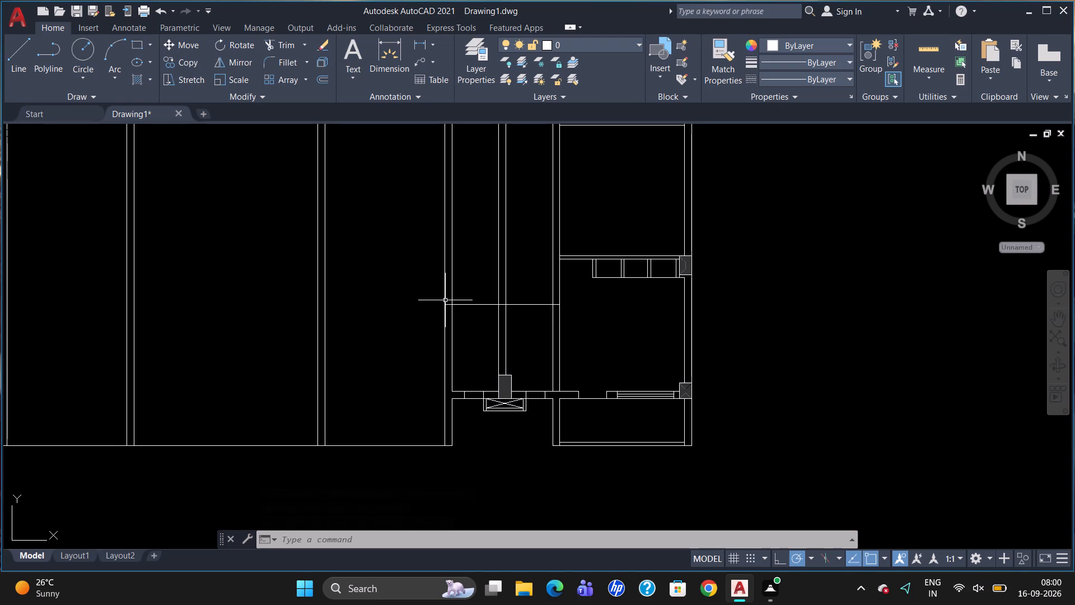
key(Escape)
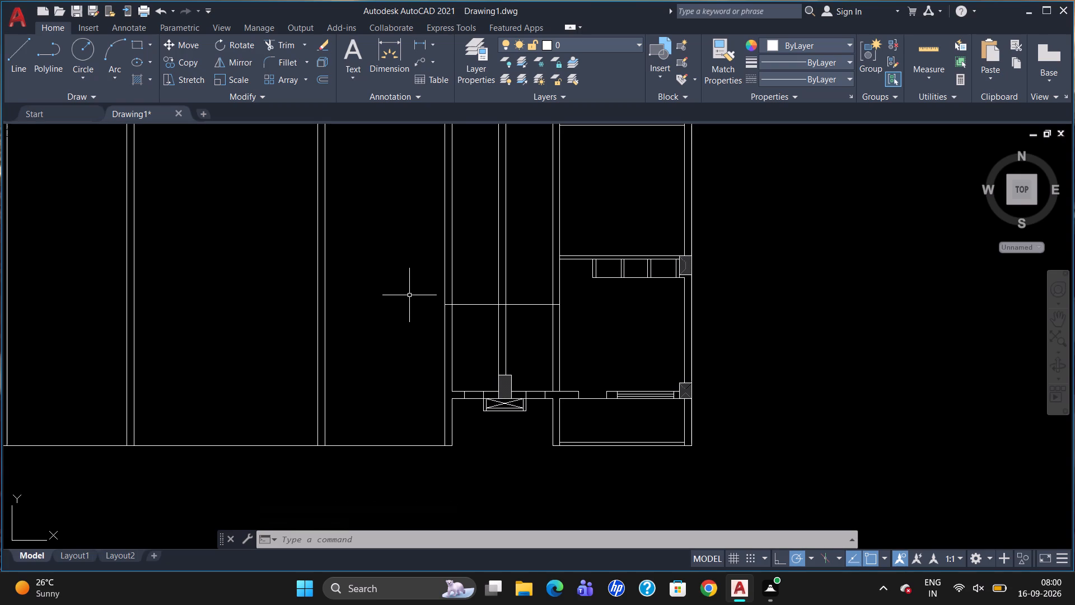
Offset the new horizontal line 100 upward to form a partition.
key(o)
key(Return)
text(100)
key(Return)
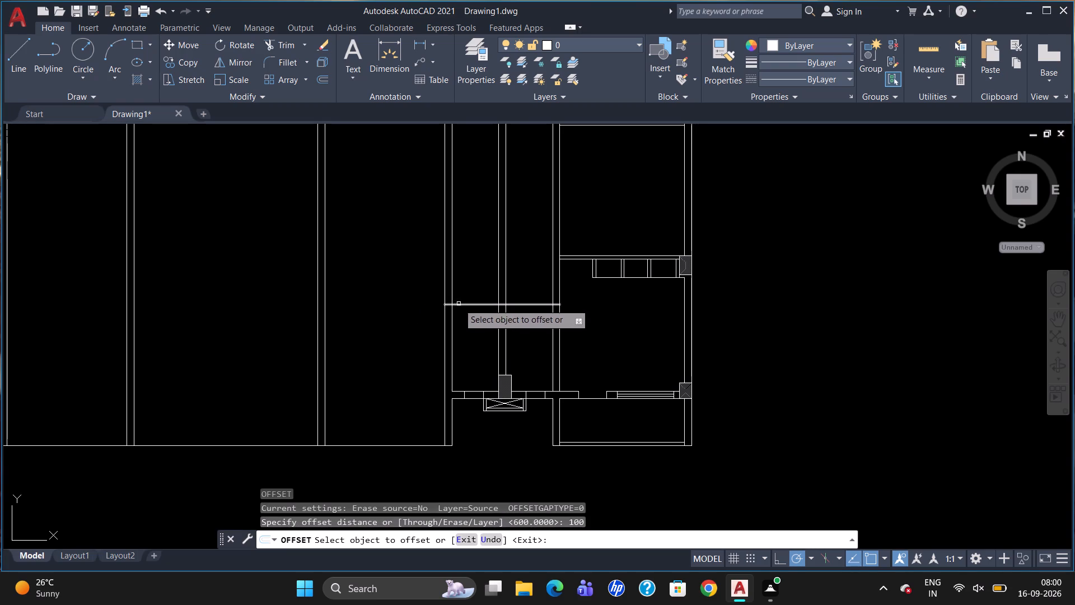
click(459, 304)
click(462, 296)
key(Escape)
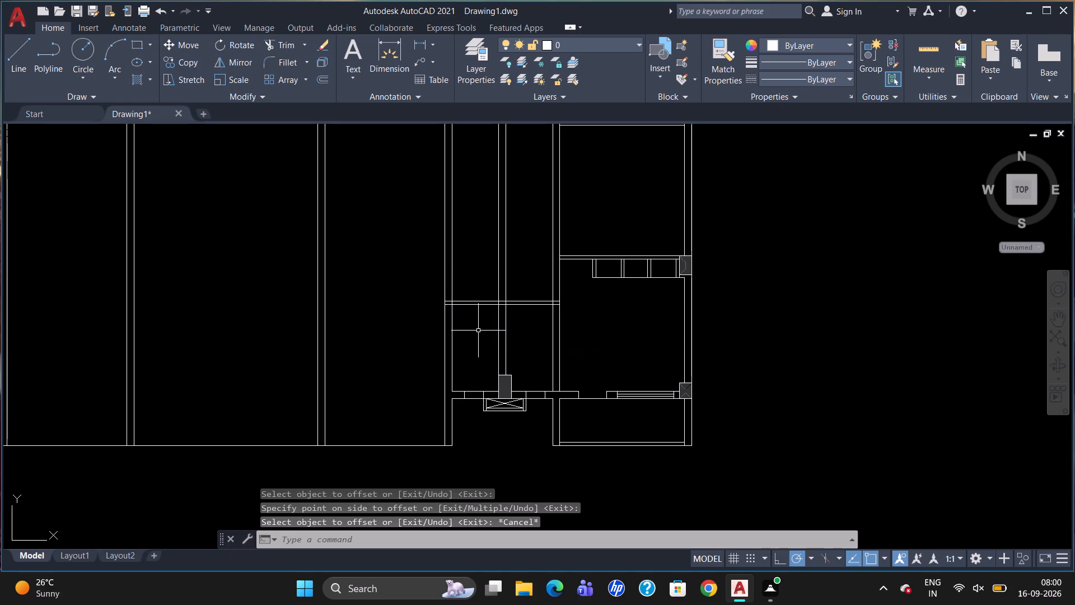
Trim the overlapping lines where the new partition crosses the middle vertical wall above the hatched column.
text(TR)
key(Return)
key(Return)
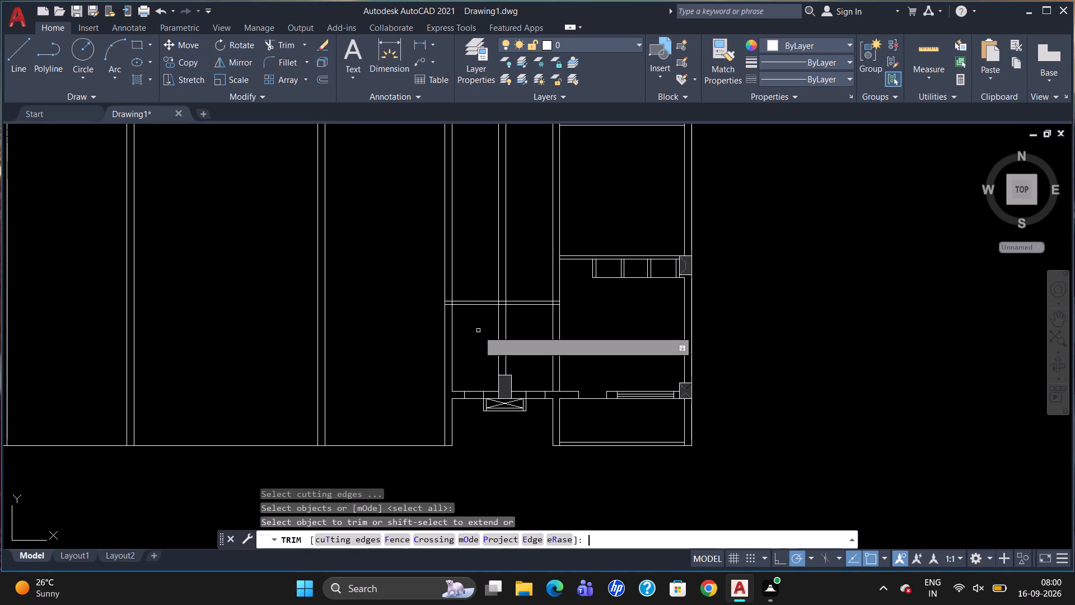
scroll(529, 308, up, 3)
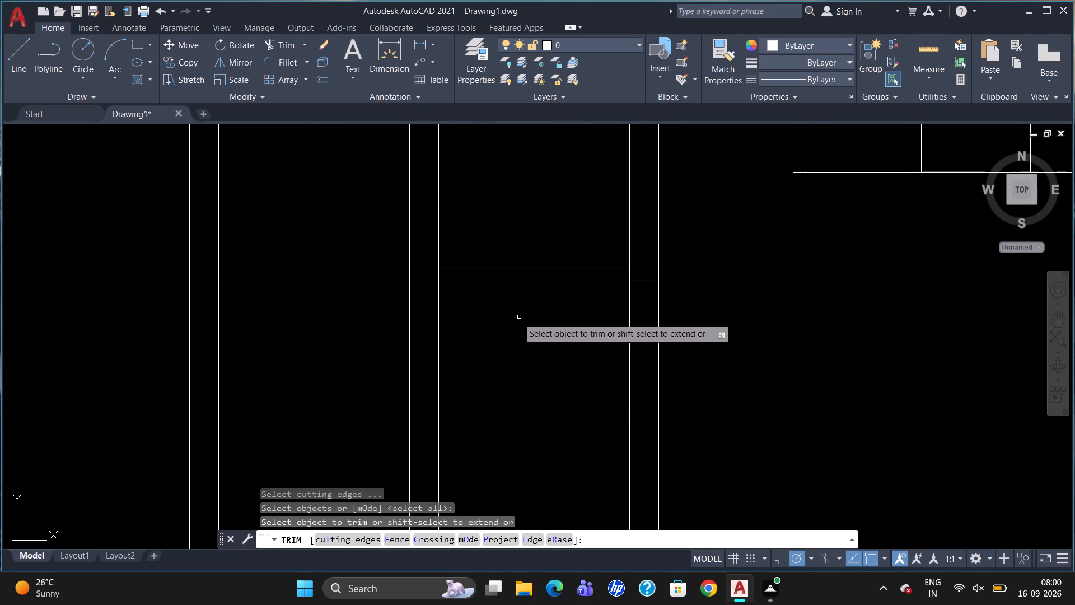
click(438, 273)
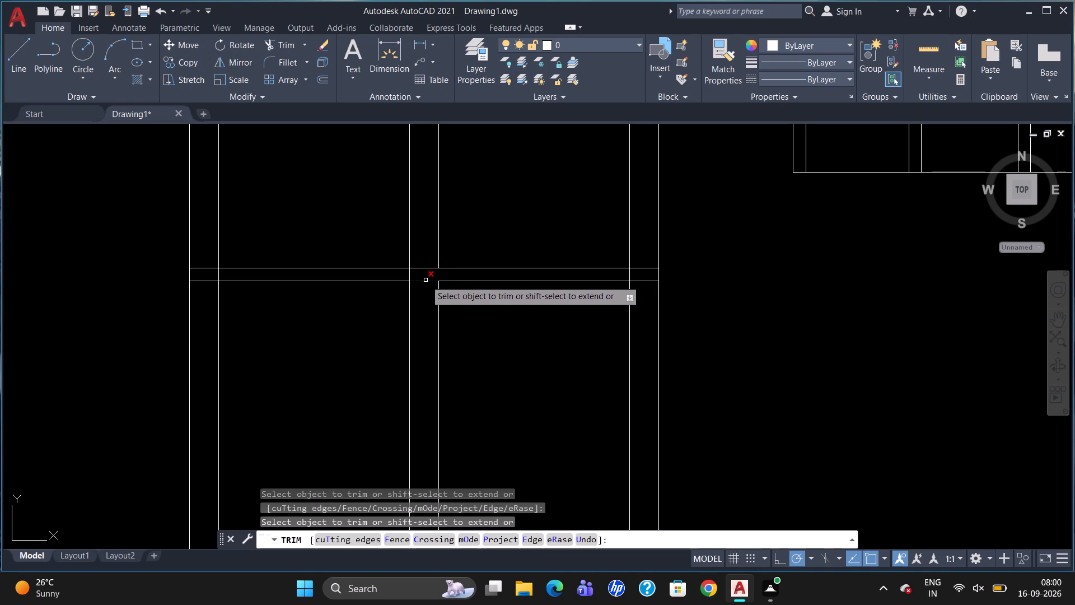
click(425, 281)
click(425, 267)
click(410, 274)
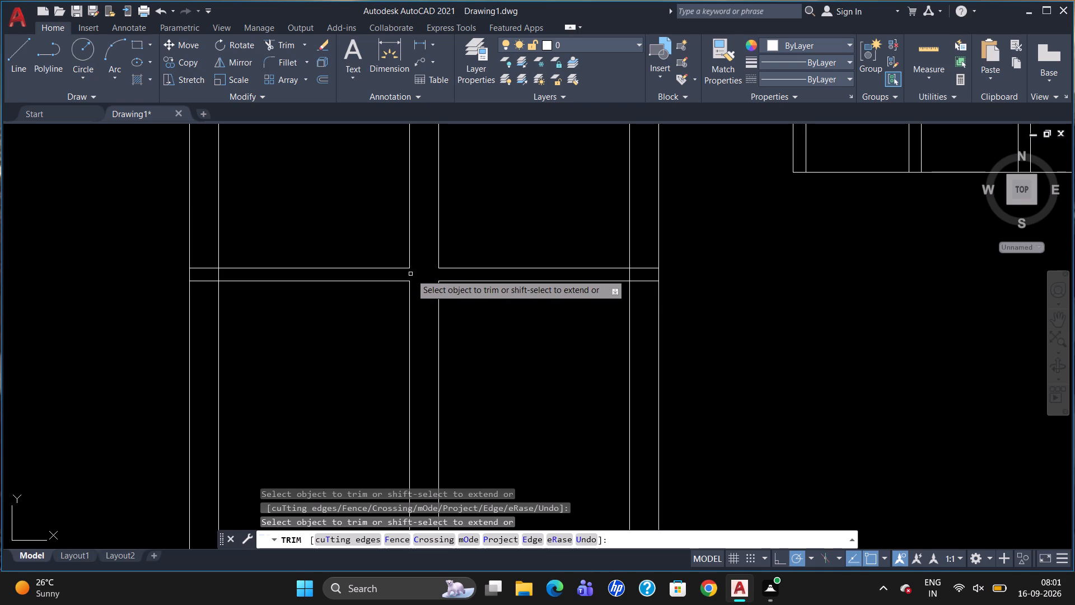
scroll(486, 232, down, 1)
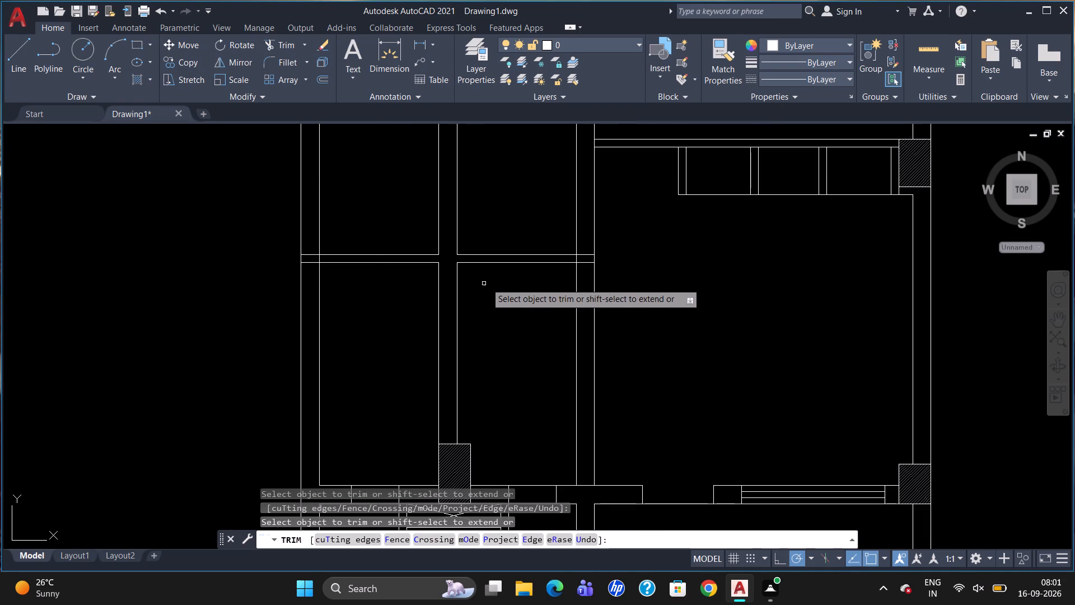
scroll(498, 279, down, 1)
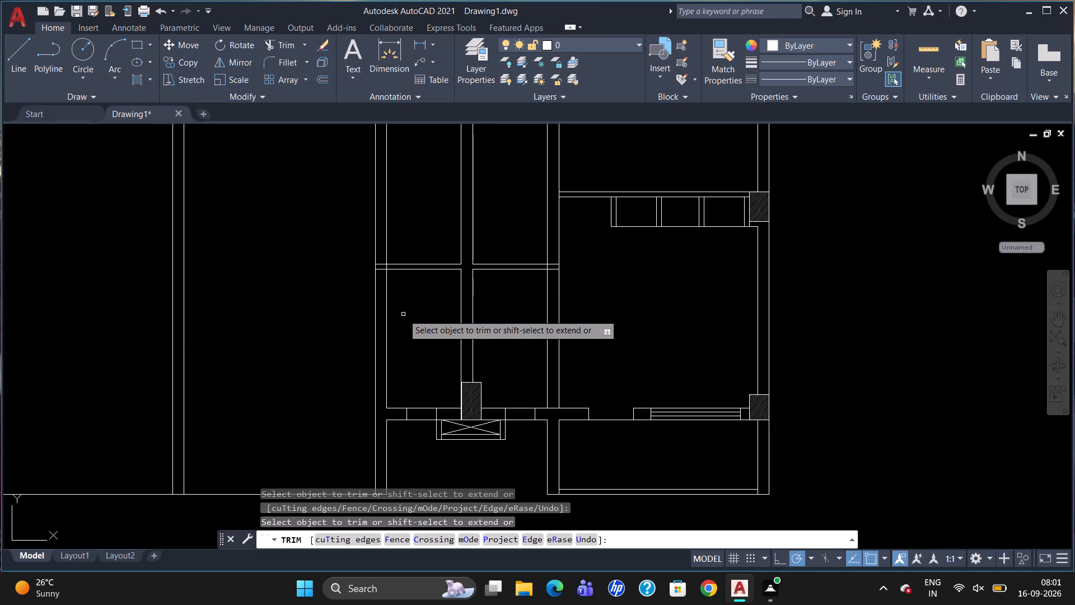
key(Escape)
Draw a short line across the west vertical wall, continuing the horizontal wall's upper line to the wall's west line.
key(l)
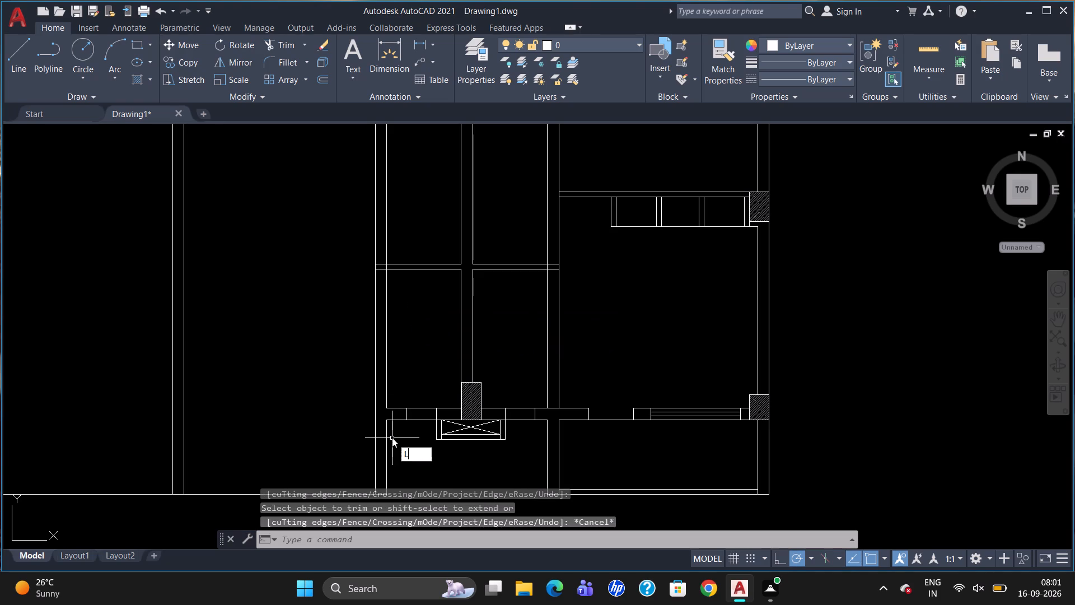
key(Return)
click(389, 408)
click(371, 407)
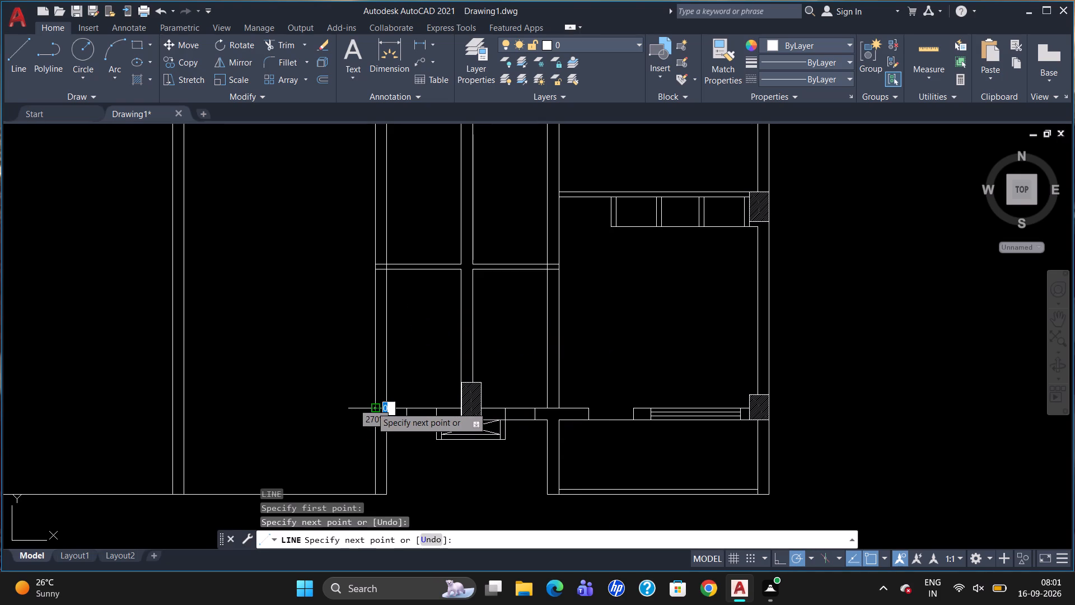
key(Escape)
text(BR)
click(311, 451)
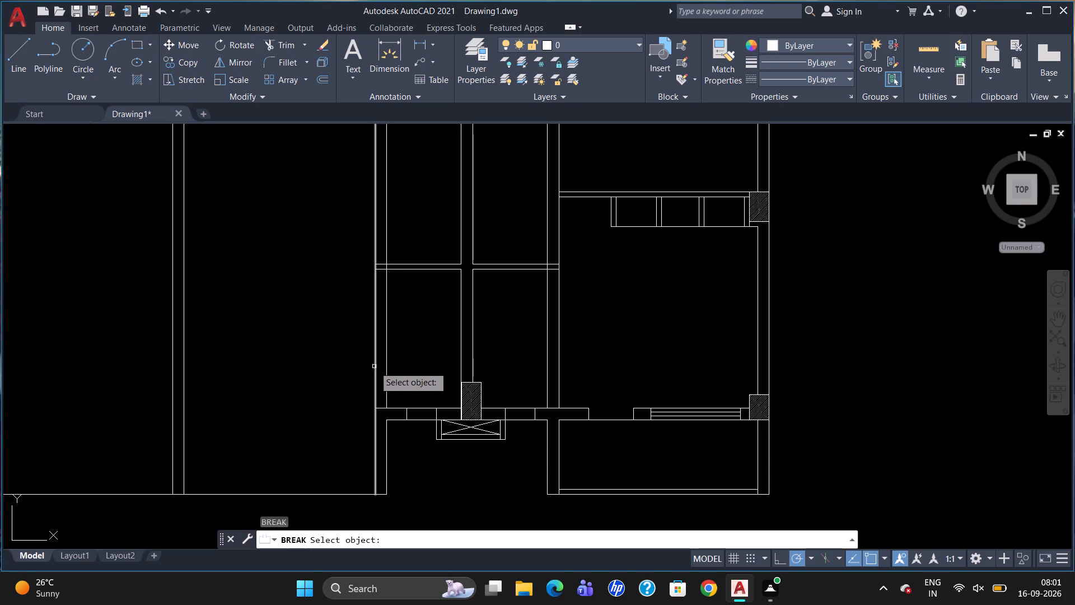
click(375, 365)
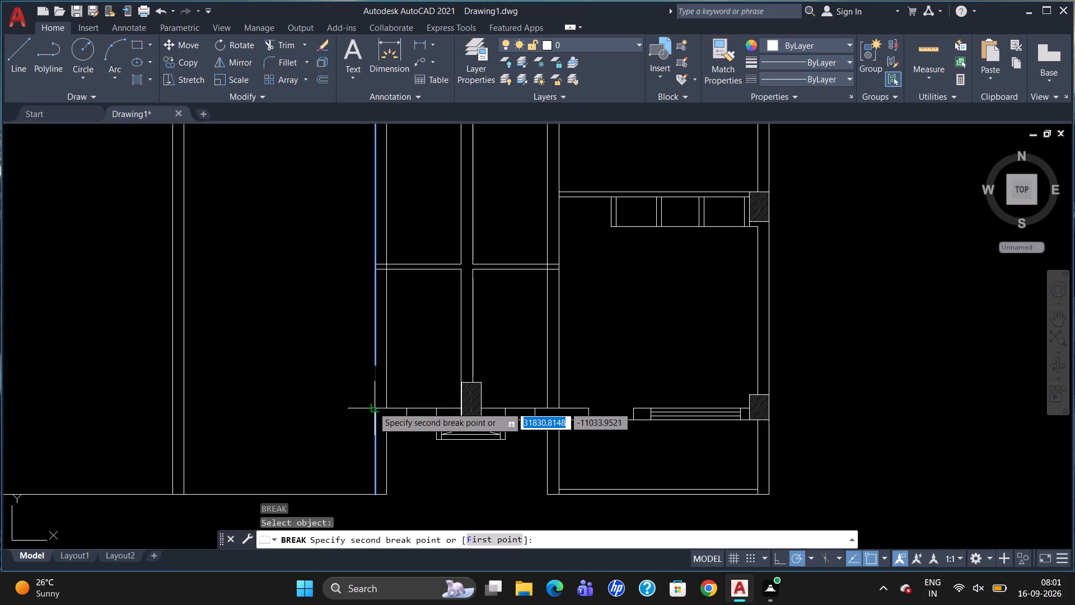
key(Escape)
Break the west wall's west line at the bottom horizontal wall's upper line and at the new partition's lower line.
text(BR)
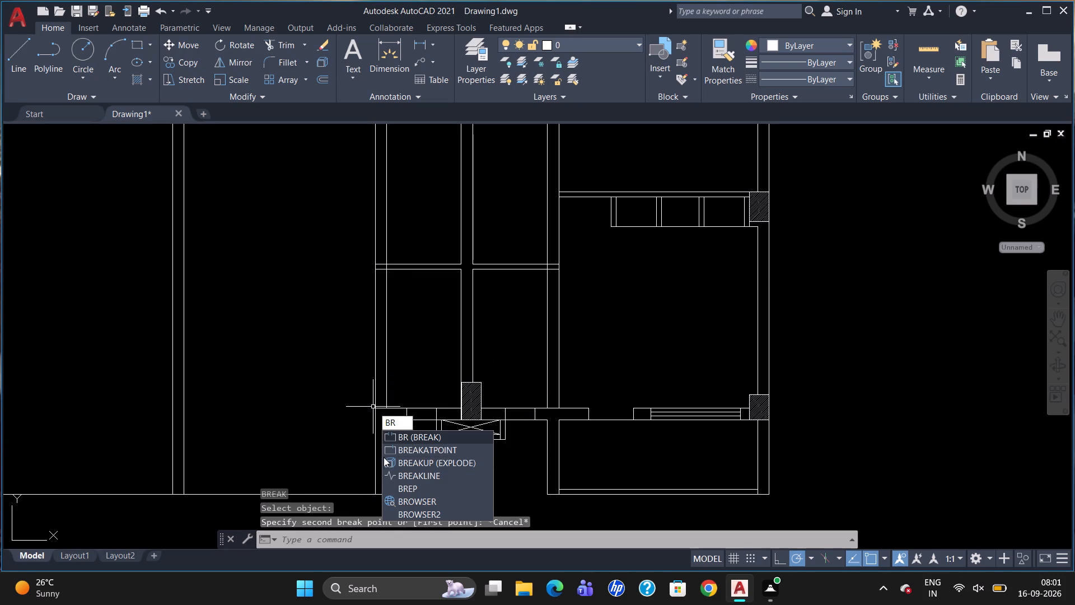
click(392, 448)
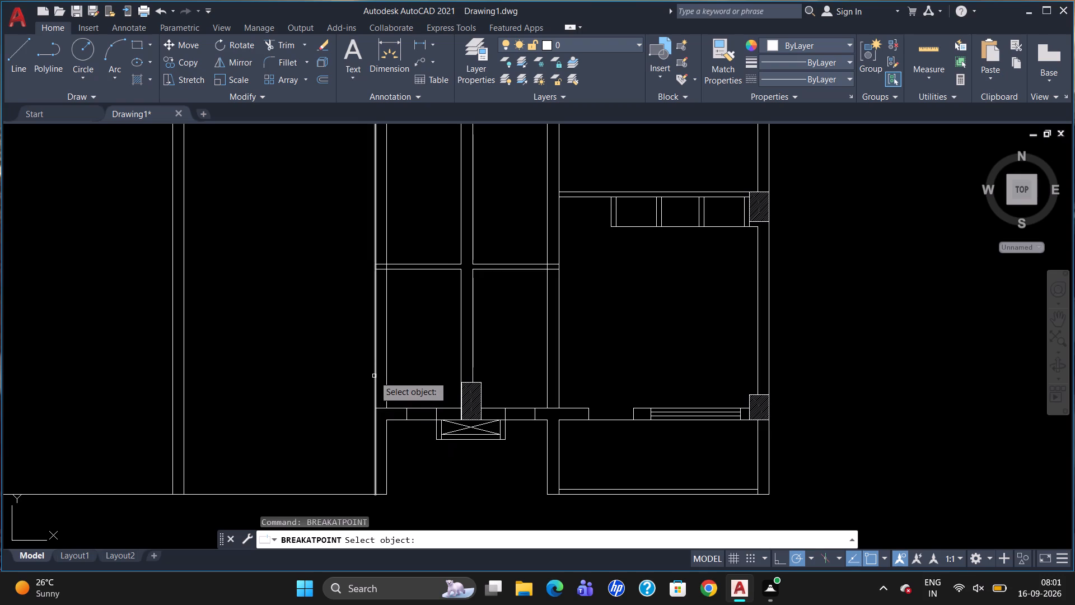
click(374, 375)
click(375, 408)
text(BR)
click(390, 450)
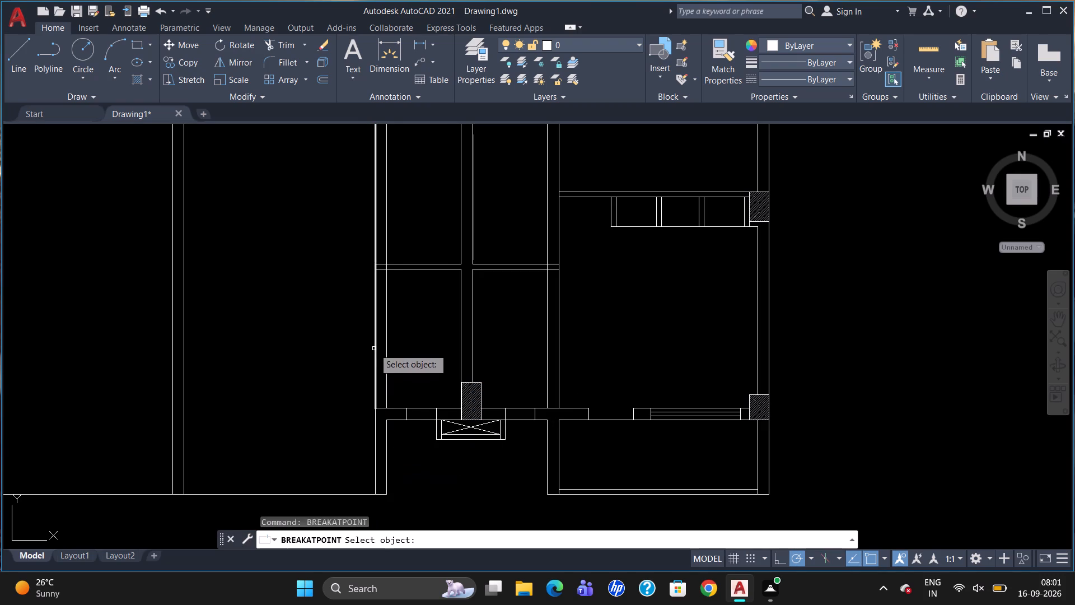
click(375, 347)
click(376, 271)
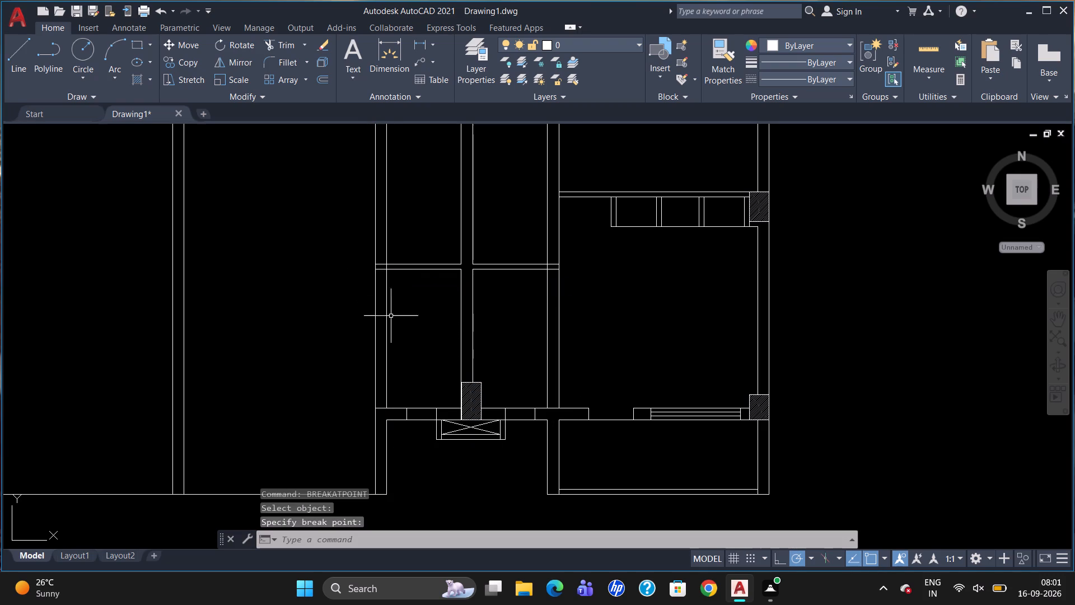
Trim the west wall's east line between the new partition and the bottom horizontal wall.
text(TR)
key(Return)
key(Return)
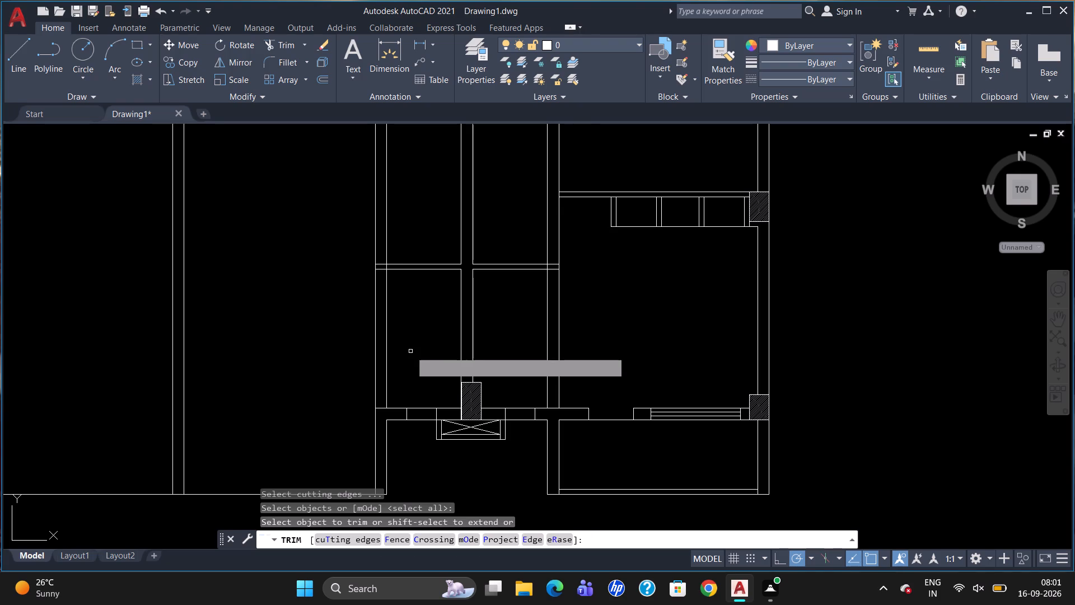
click(386, 338)
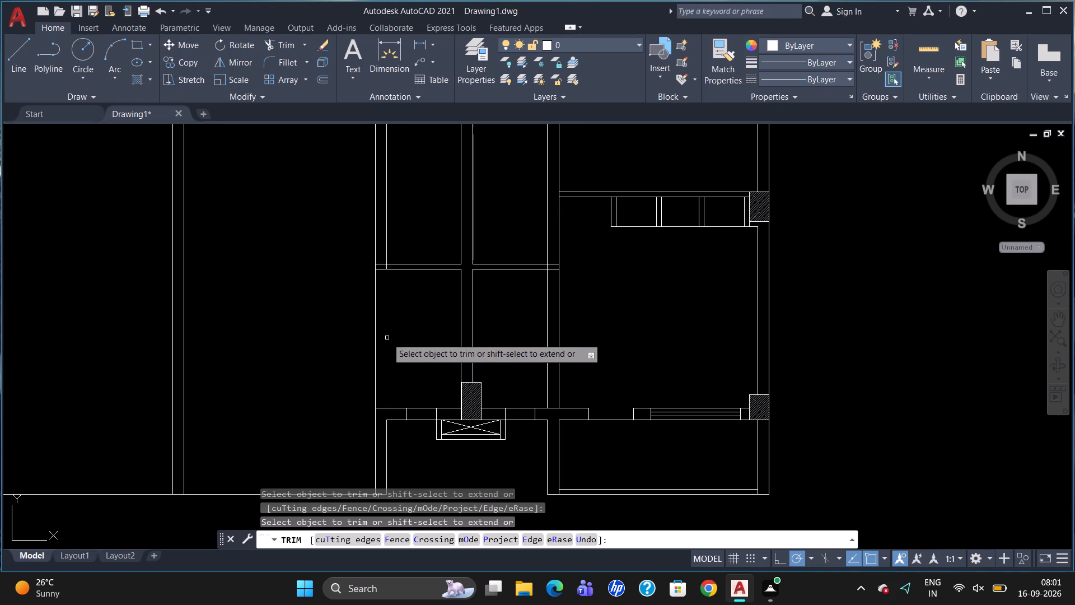
key(Delete)
key(Escape)
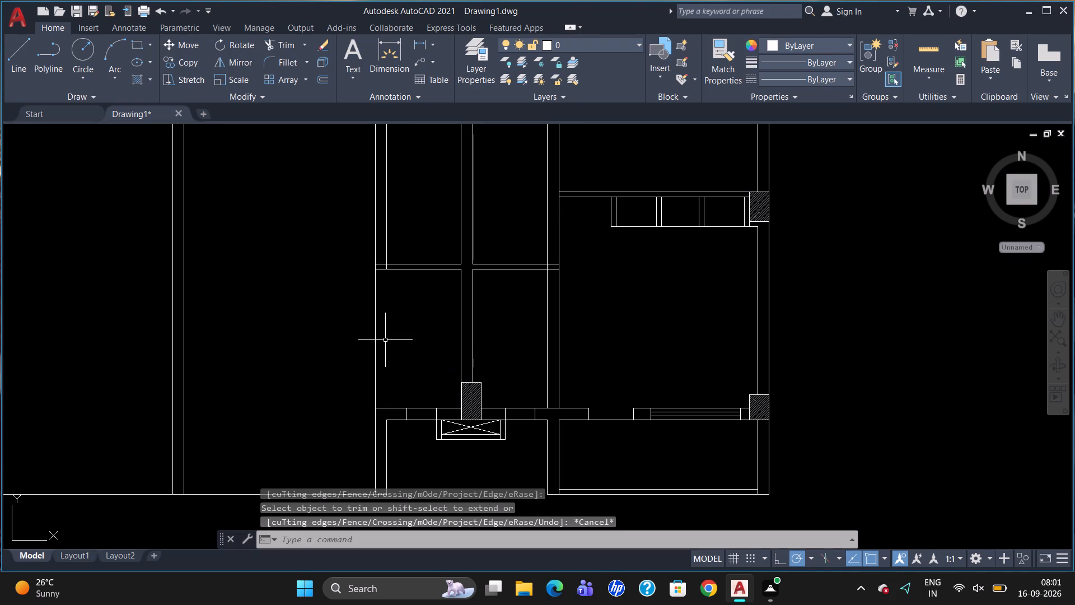
Offset the broken-off segment of the west wall's west line 100 eastward, into the room below the partition.
key(o)
key(Return)
text(100)
key(Return)
click(376, 351)
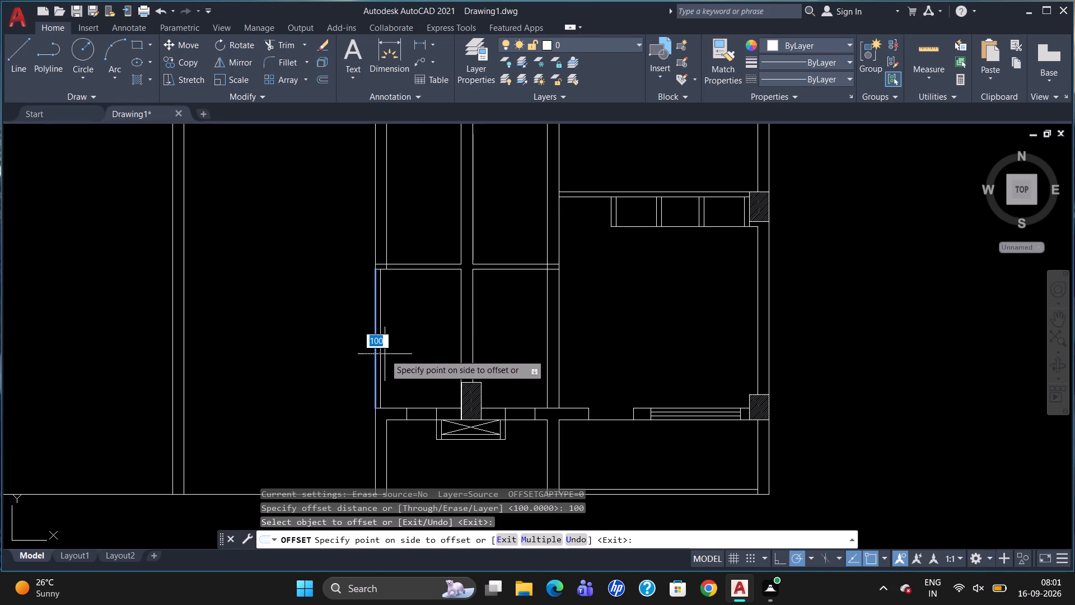
click(385, 355)
key(Escape)
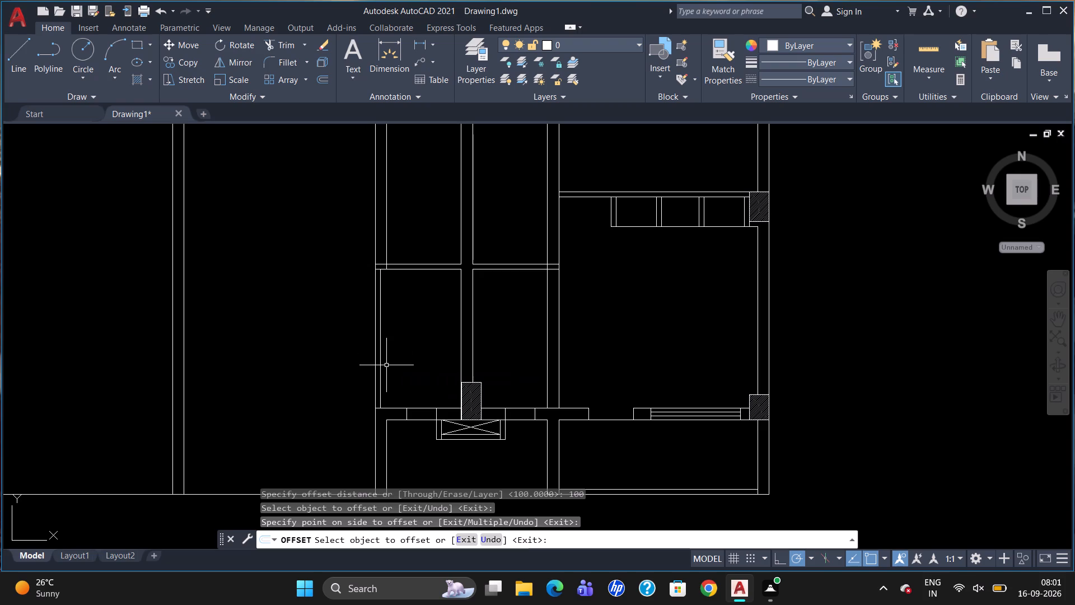
Trim the short horizontal lines crossing the new 100 west partition at its bottom and top ends.
text(TR)
key(Return)
key(Return)
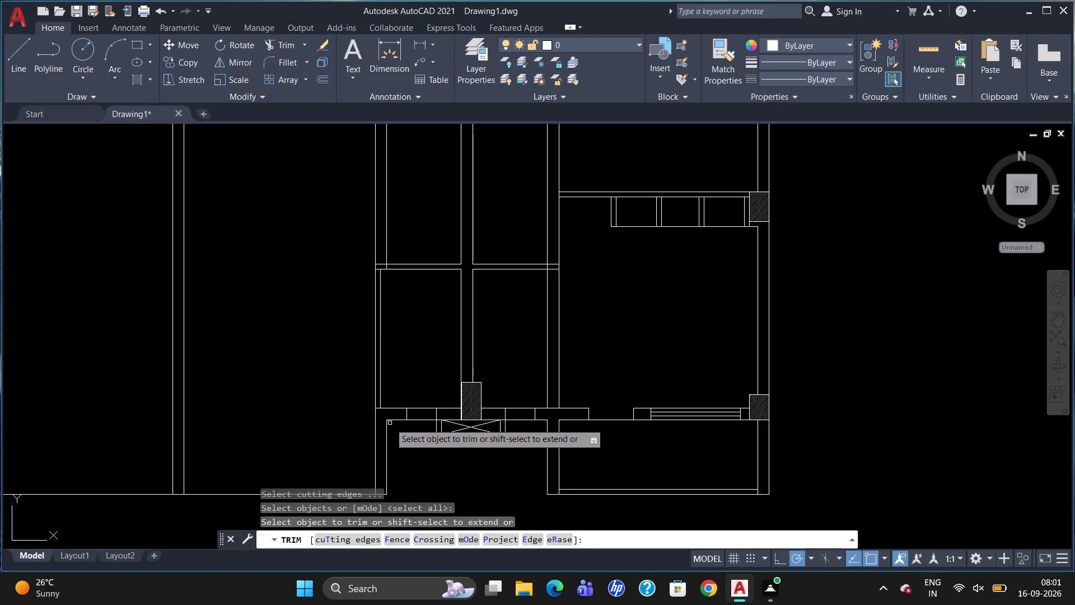
scroll(387, 420, up, 2)
click(363, 393)
scroll(372, 428, down, 1)
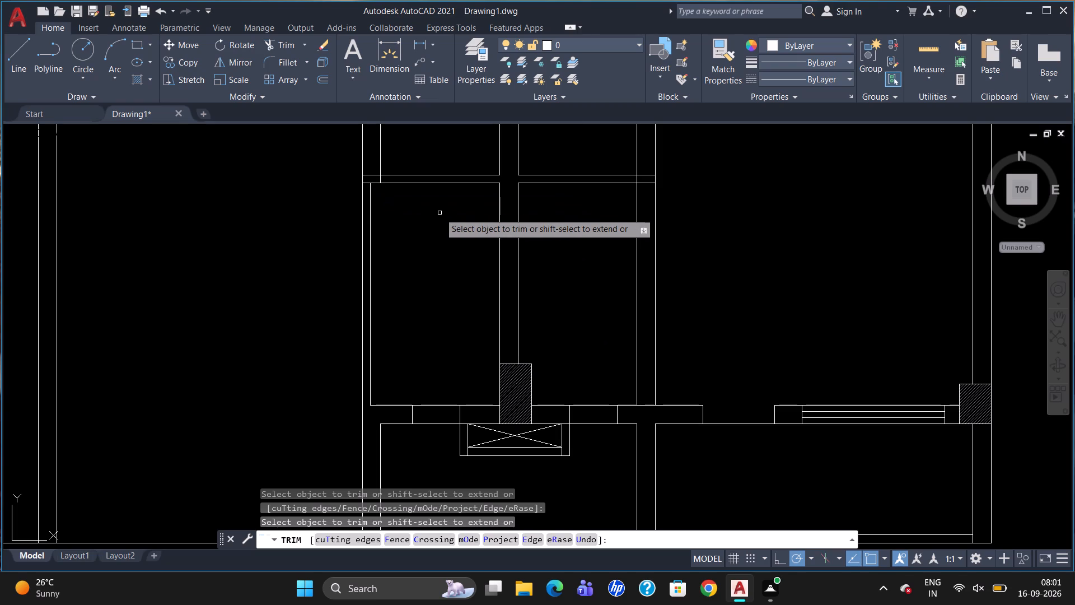
scroll(433, 257, down, 1)
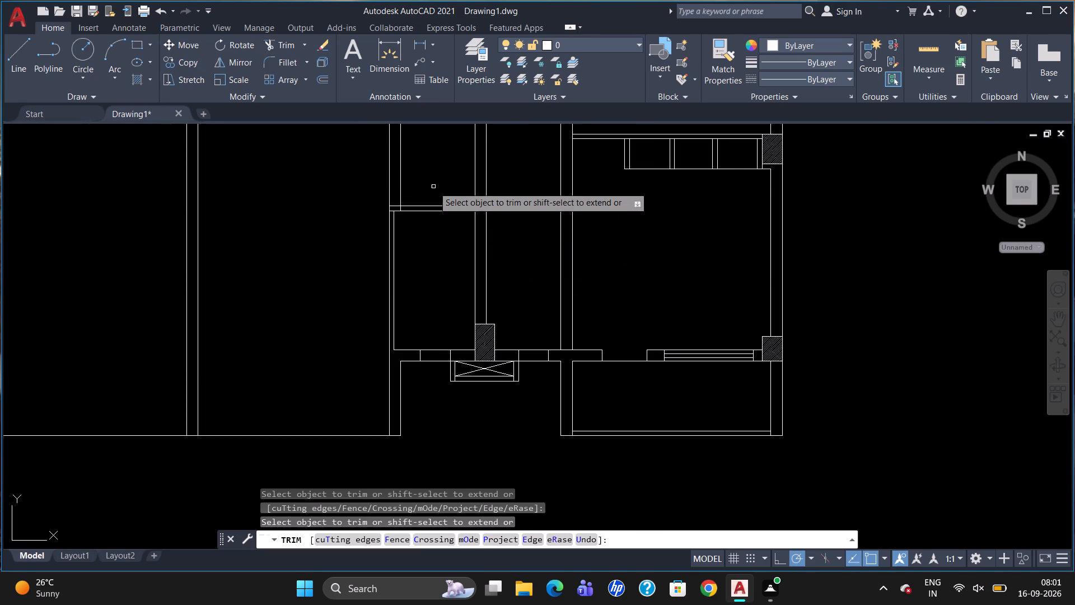
scroll(434, 177, up, 1)
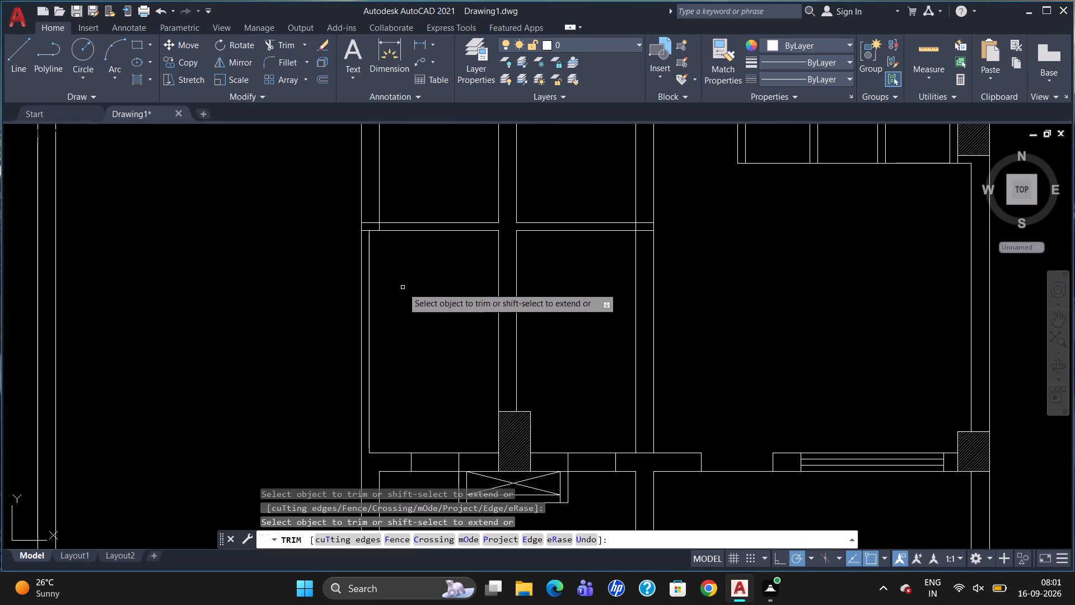
scroll(404, 294, down, 3)
scroll(415, 214, up, 2)
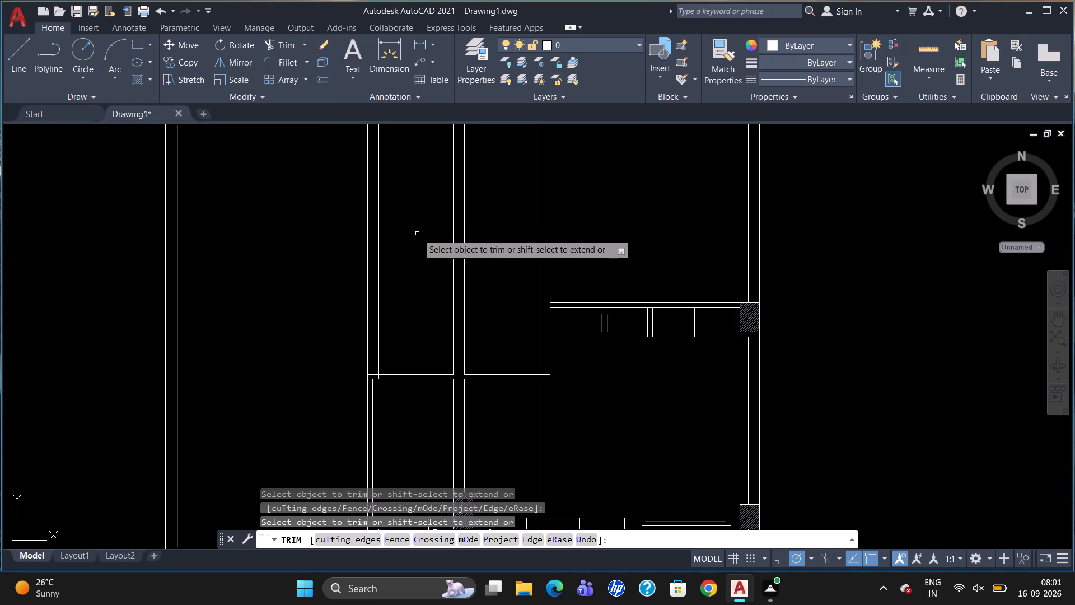
scroll(413, 236, down, 1)
scroll(403, 327, up, 4)
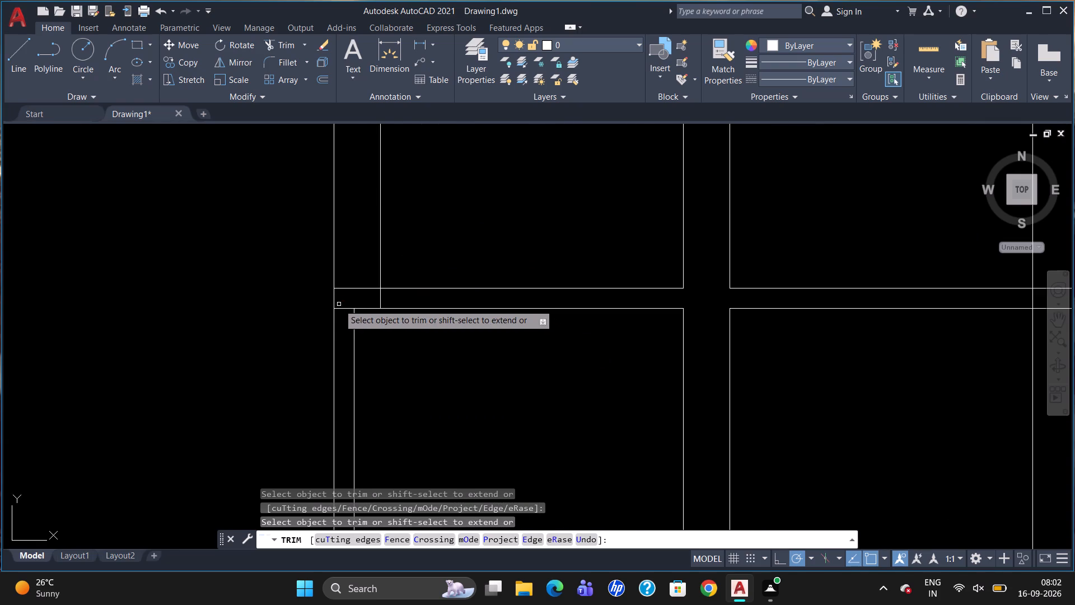
click(345, 311)
click(345, 307)
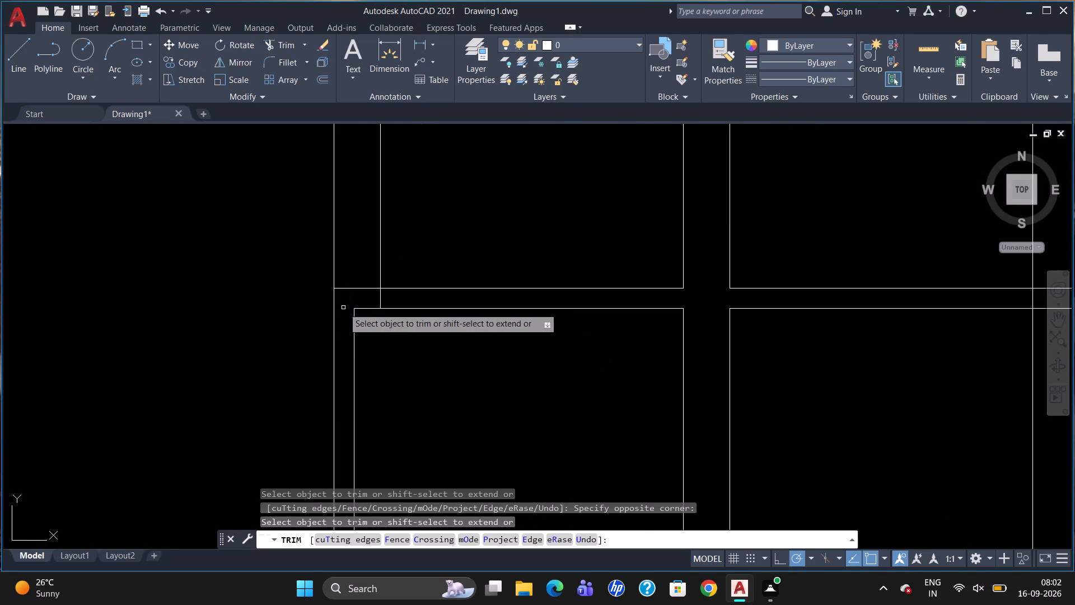
key(Escape)
Extend the west partition's inner line up to the horizontal partition's upper line.
text(EX)
key(Return)
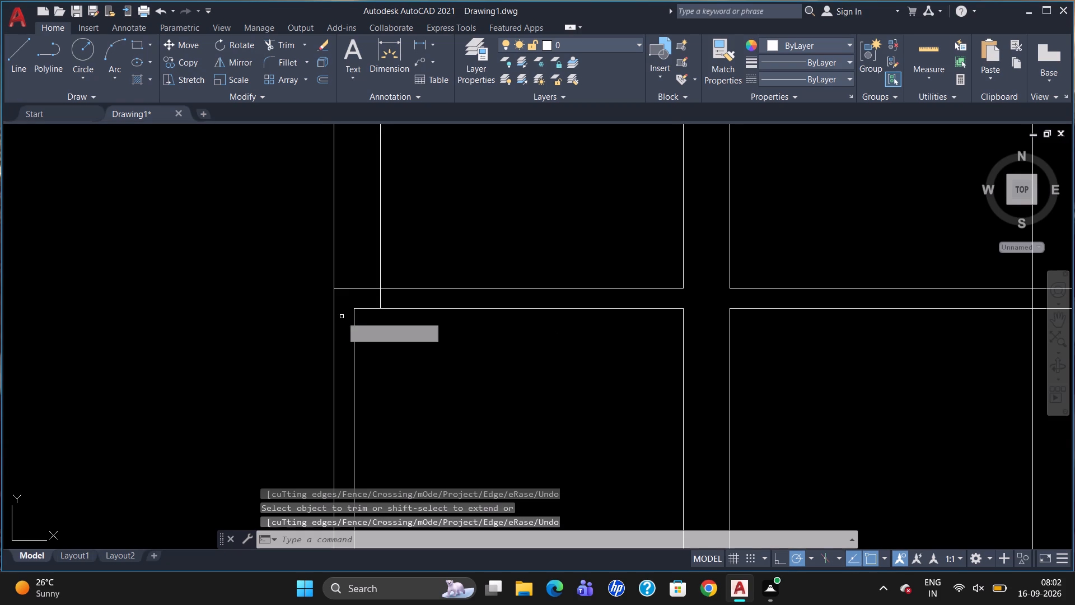
click(362, 288)
key(Return)
click(354, 327)
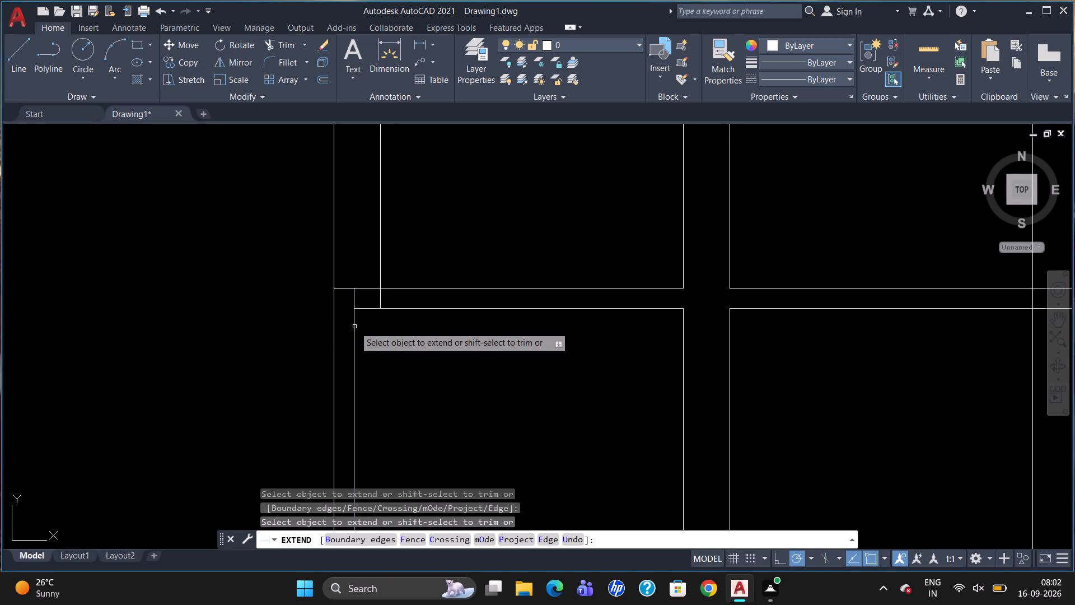
key(Escape)
Break the east wall's east line where it meets the horizontal partition's lower line.
scroll(340, 313, down, 2)
scroll(480, 322, down, 1)
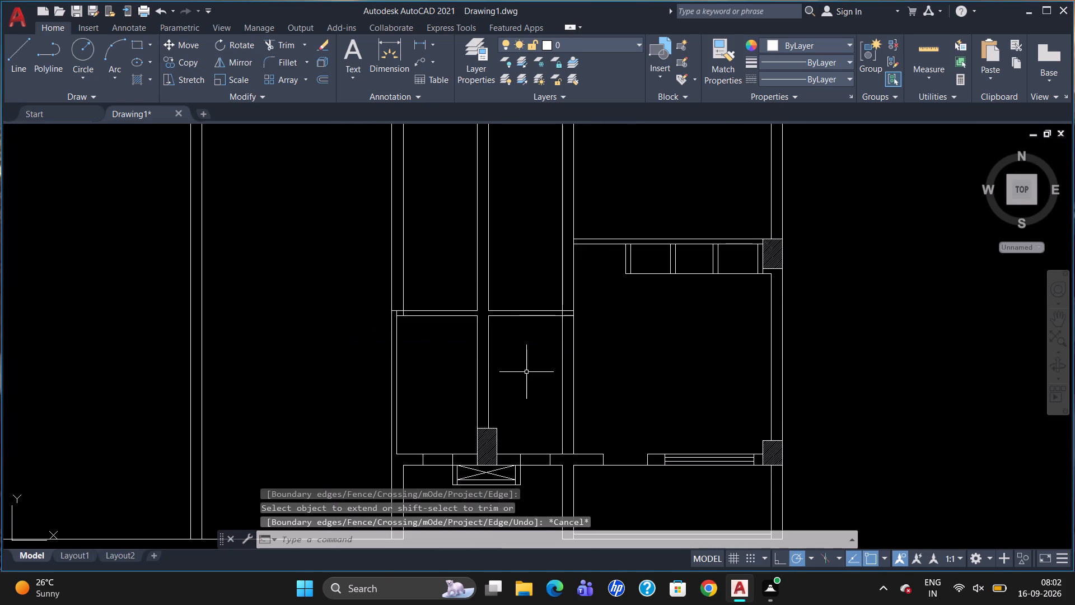
scroll(616, 388, up, 1)
scroll(546, 313, down, 1)
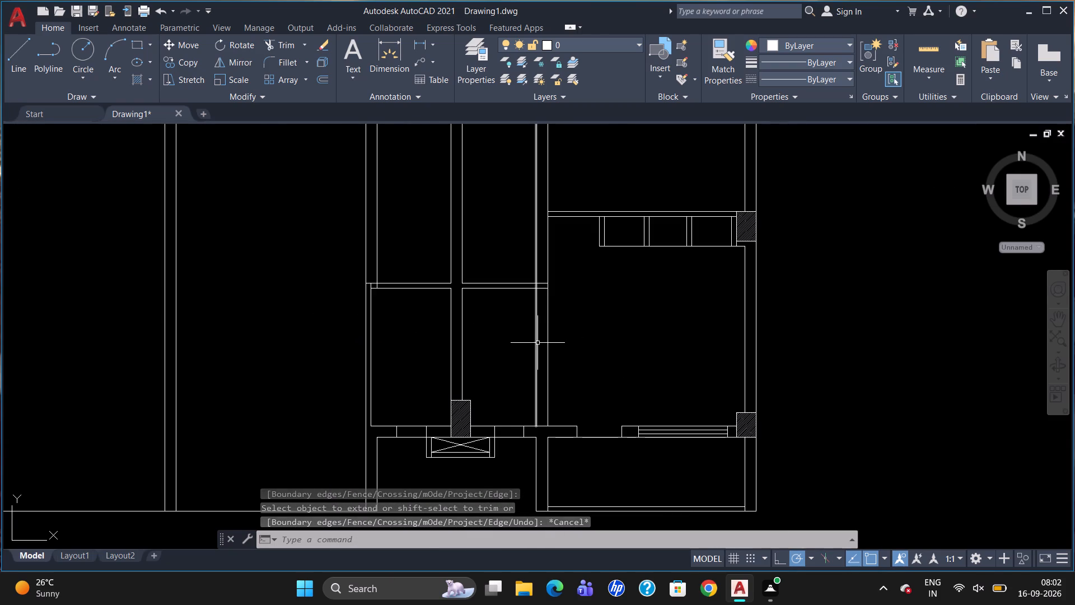
text(BR)
click(593, 382)
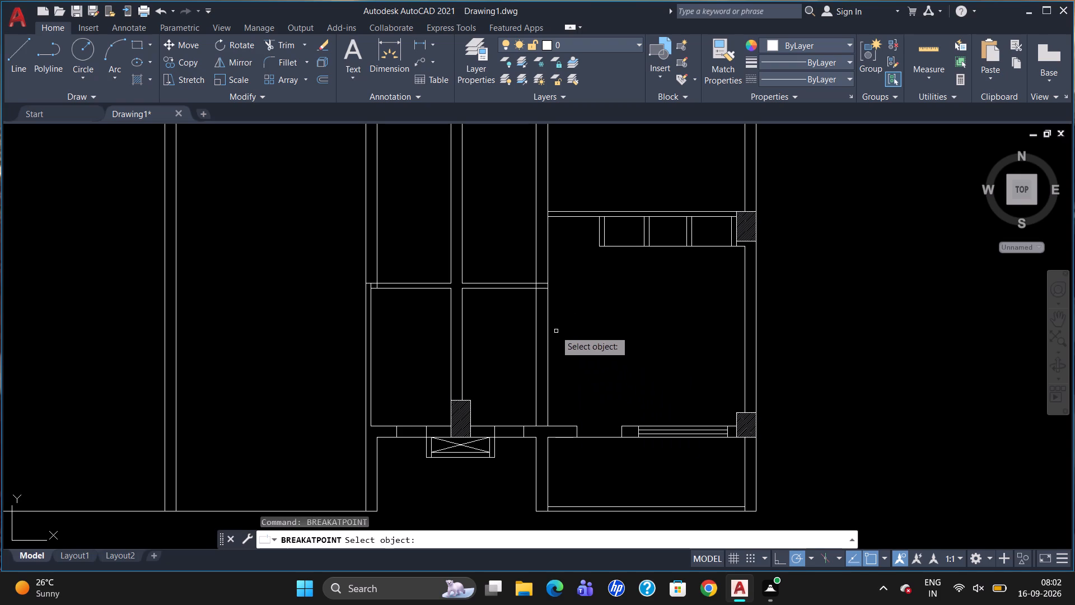
click(549, 322)
click(545, 285)
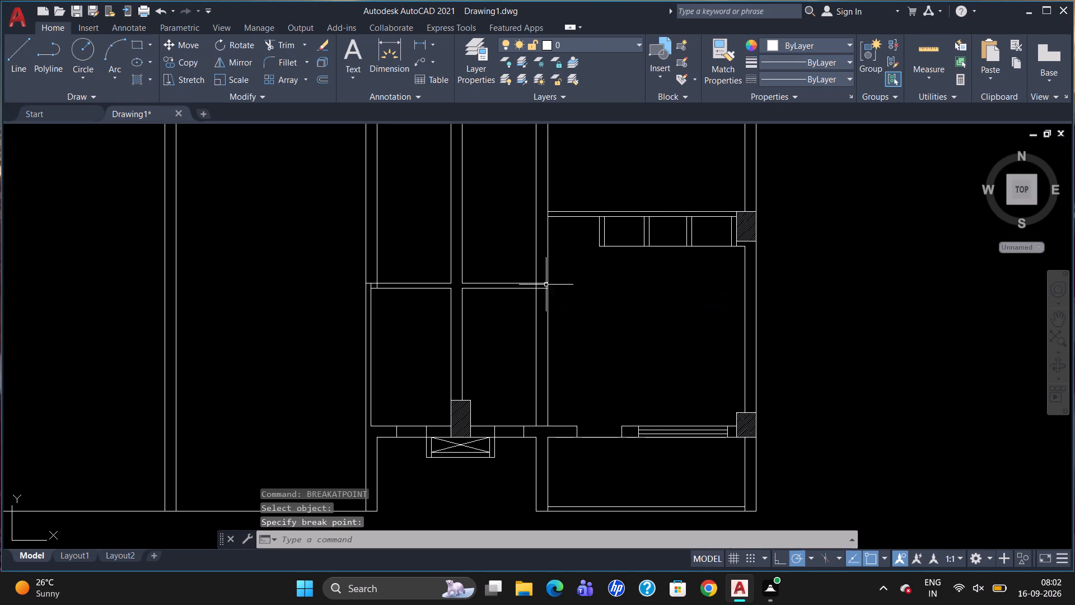
Trim the east wall's west line between the horizontal partition and the bottom horizontal wall.
text(TR)
key(Return)
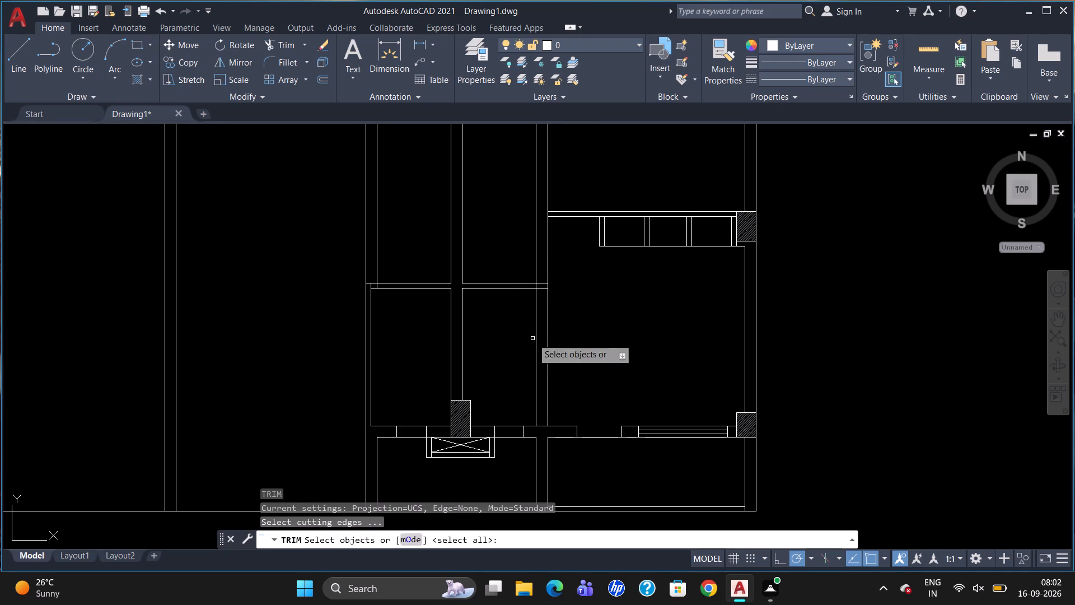
key(Return)
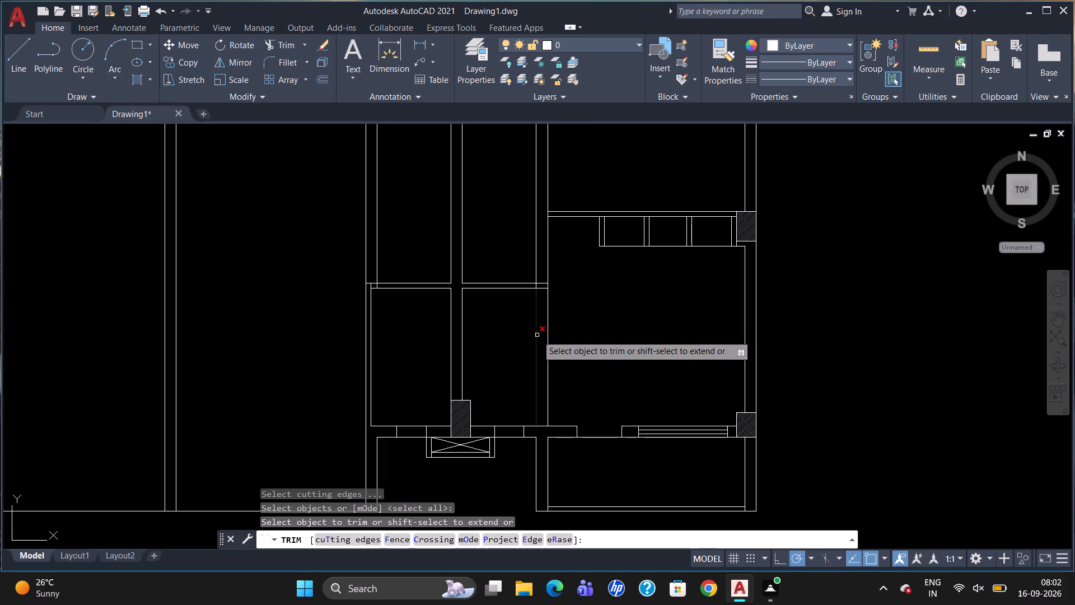
click(537, 335)
key(Escape)
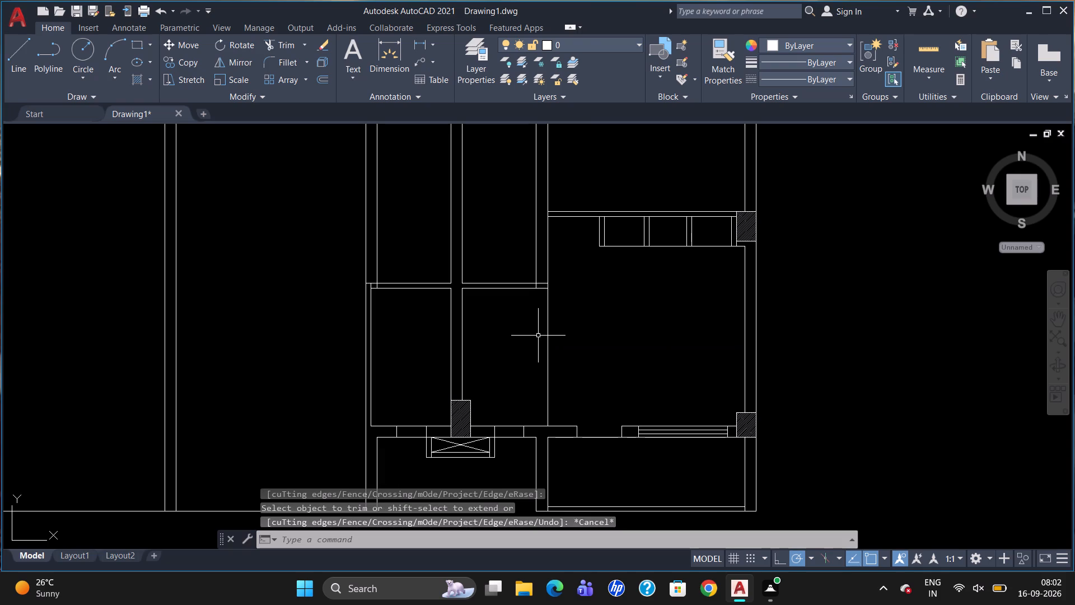
Offset the broken-off segment of the east wall's east line 100 westward, into the room below the partition.
key(o)
key(Return)
text(100)
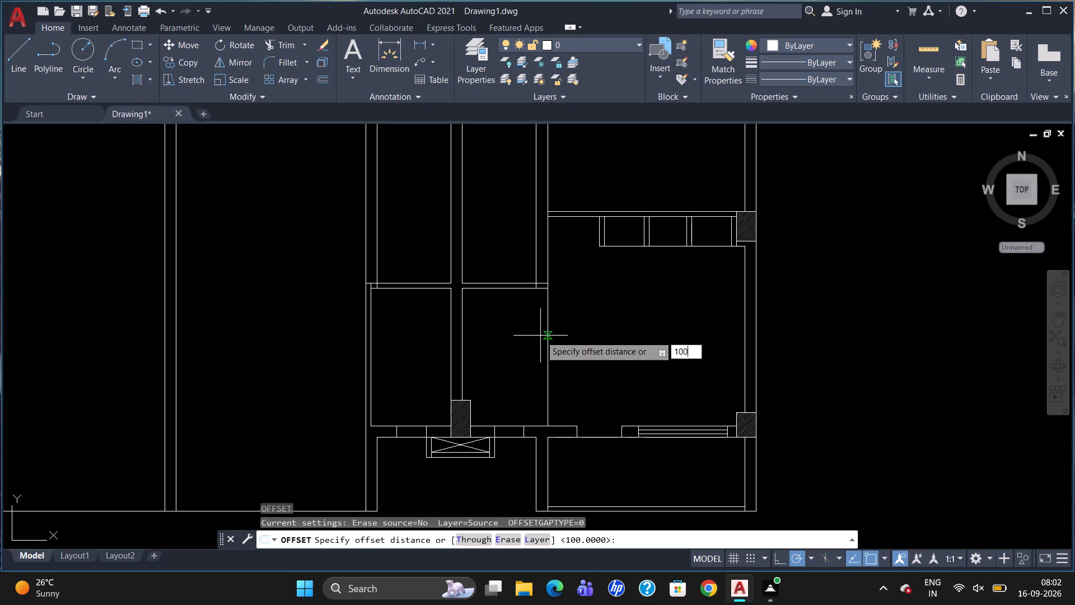
key(Return)
click(549, 341)
click(536, 348)
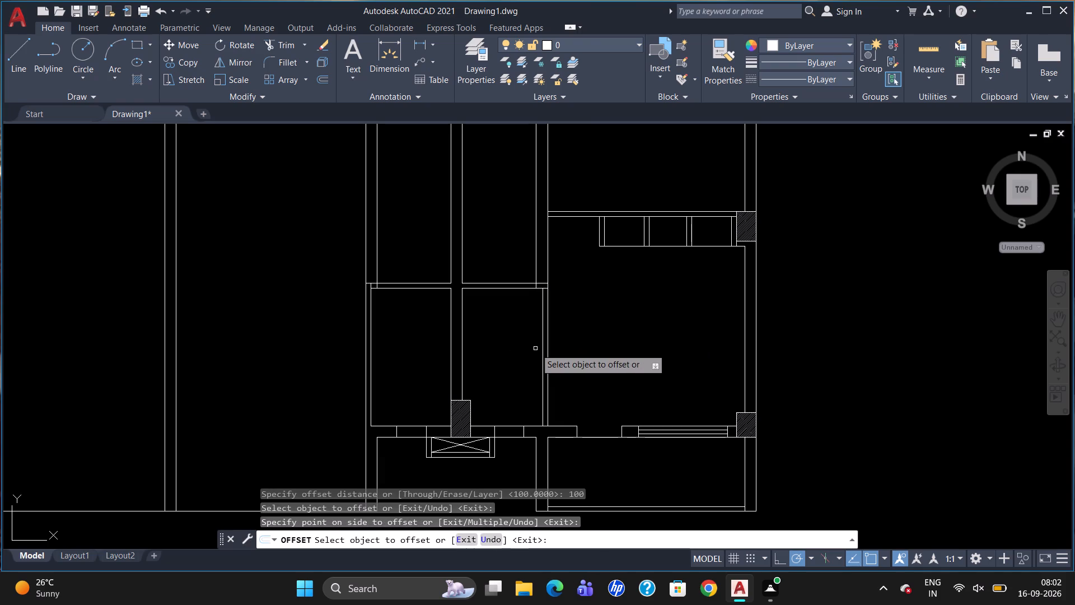
key(Escape)
Extend the east partition's inner line up to the horizontal partition's upper line.
text(EX)
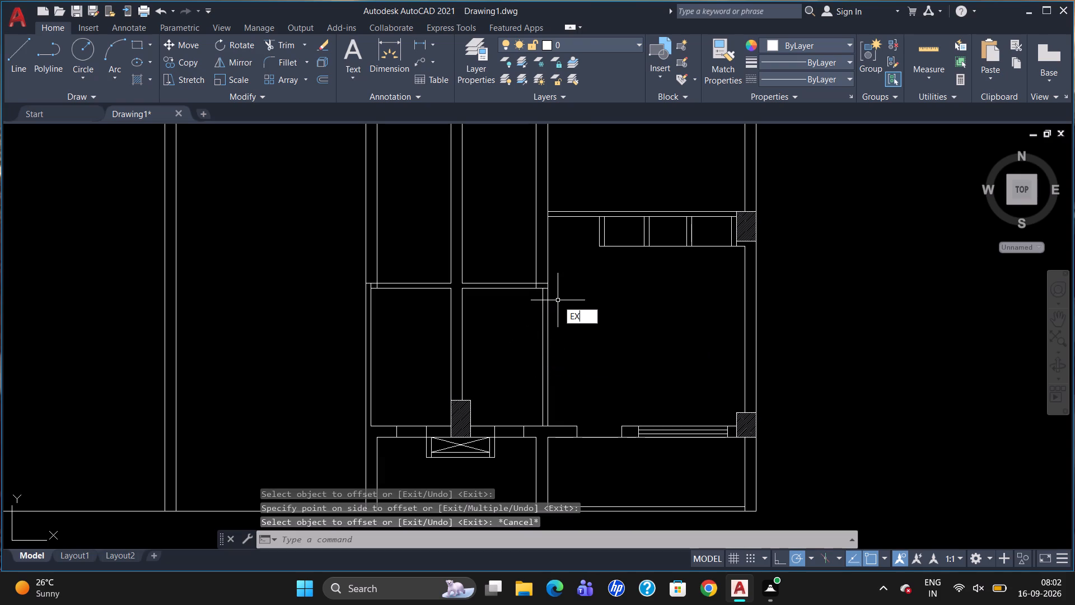
key(Return)
scroll(545, 280, up, 2)
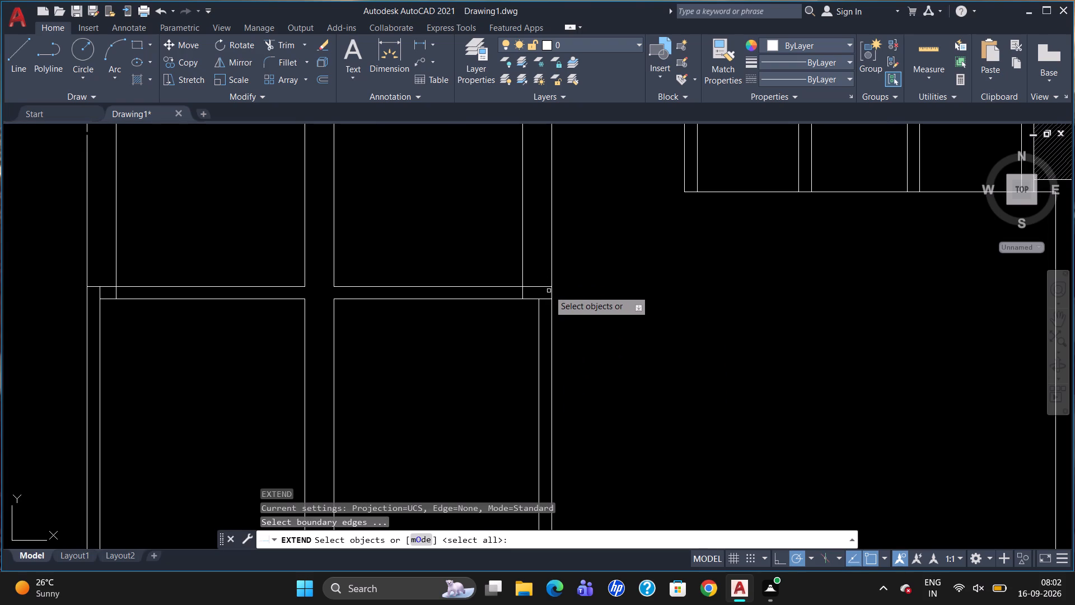
click(548, 288)
key(Return)
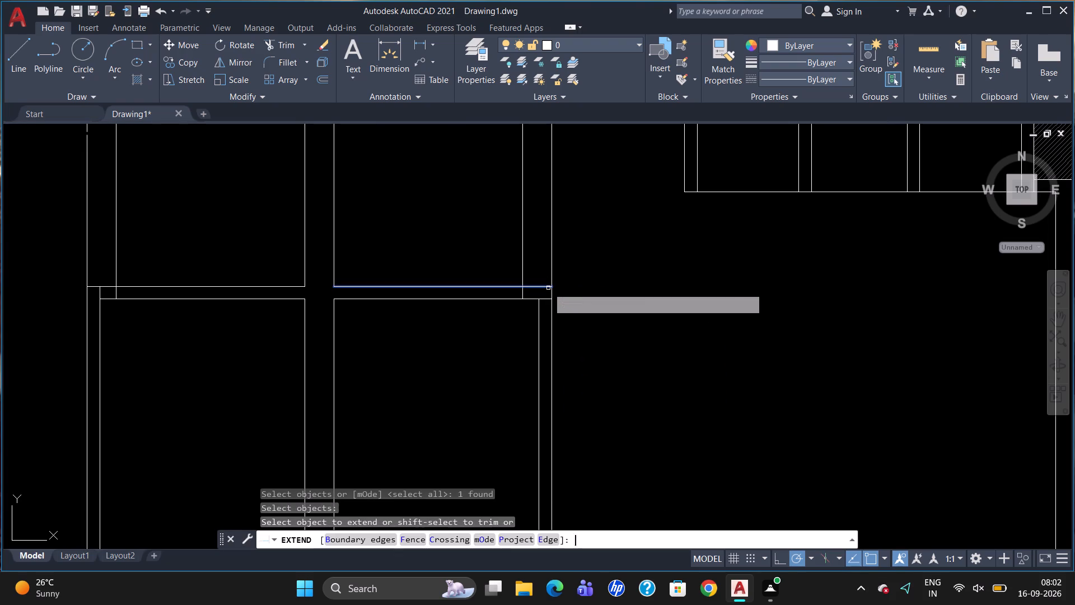
click(537, 318)
key(Escape)
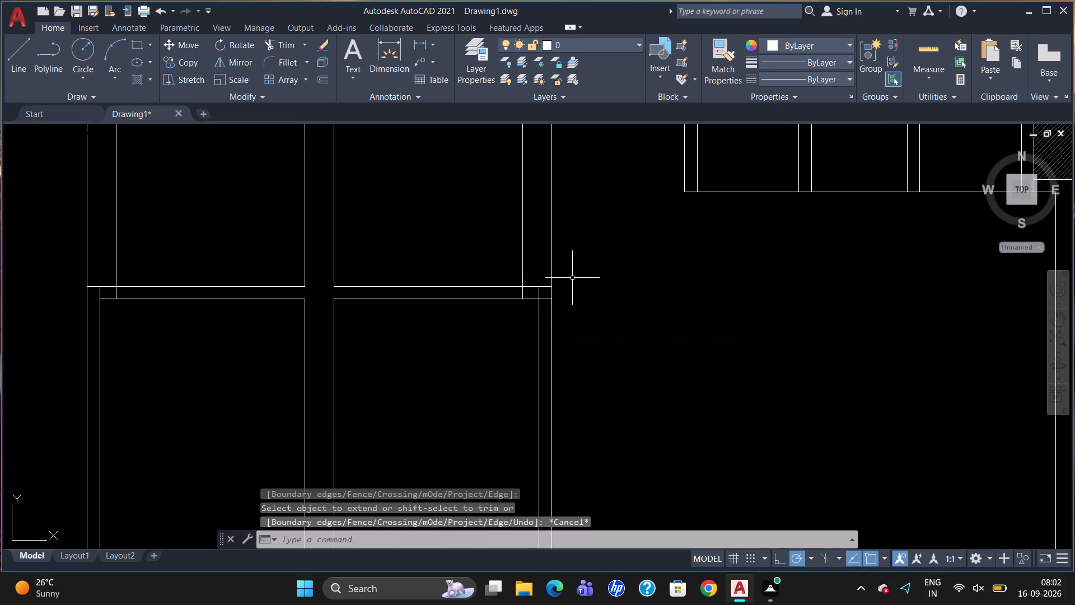
Trim the piece of the horizontal partition's lower line crossing the top of the new east partition.
scroll(572, 280, down, 1)
text(TR)
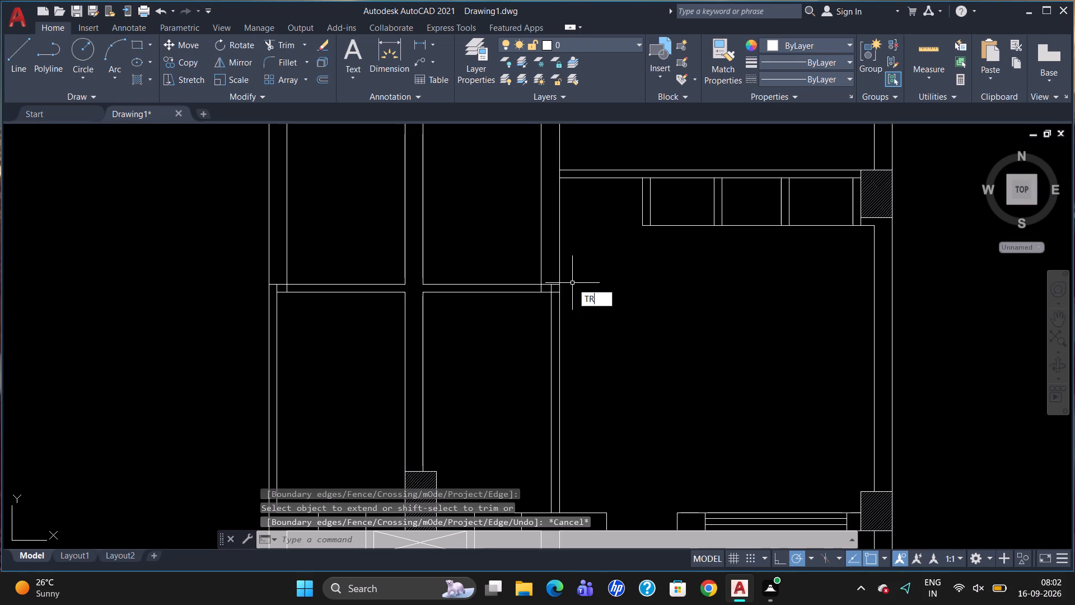
key(Return)
key(Return)
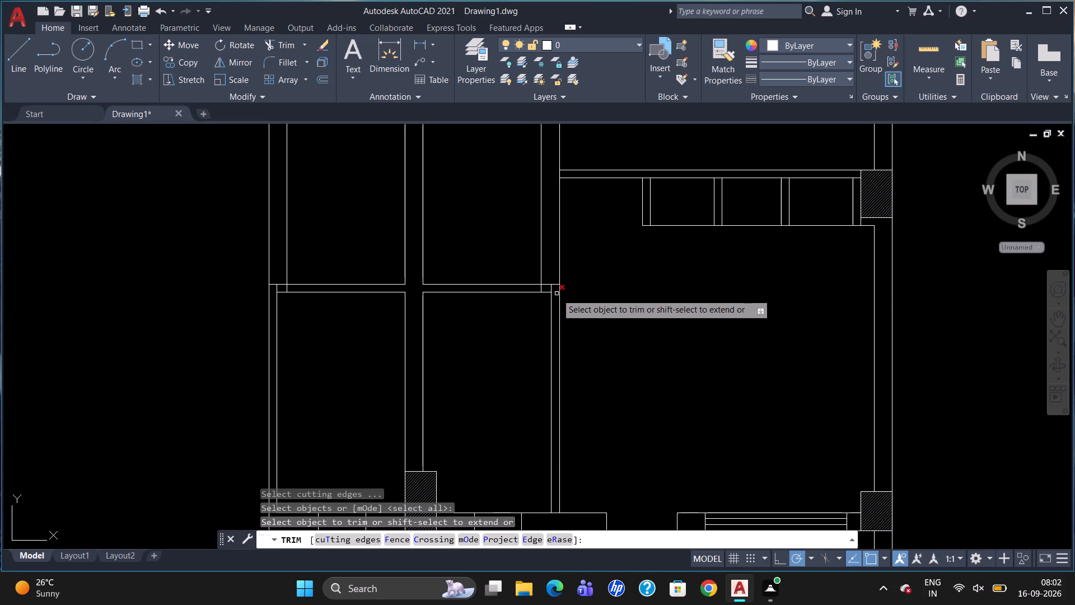
click(557, 294)
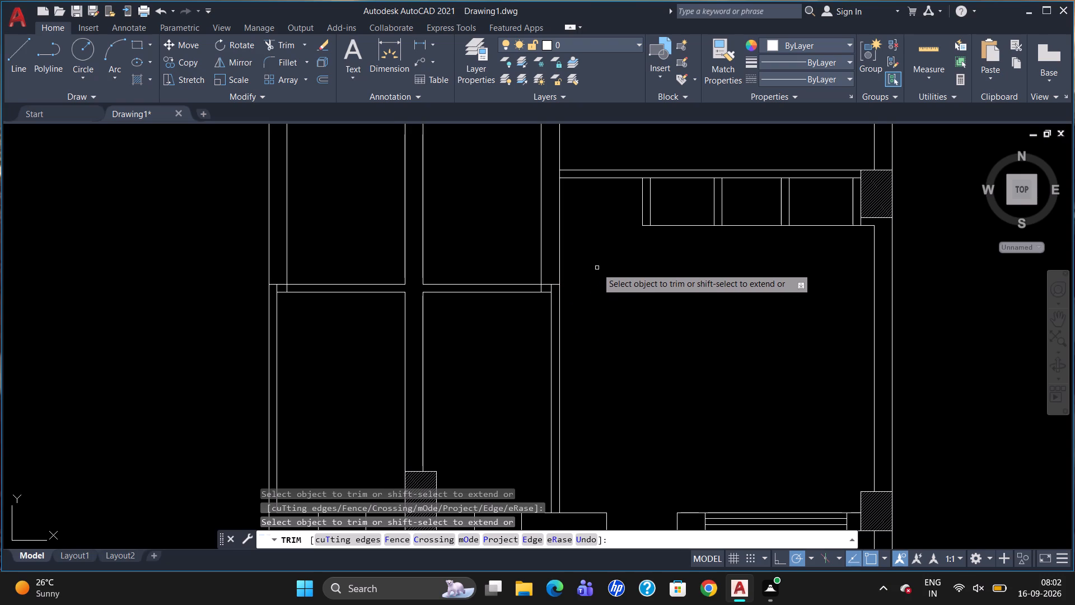
key(Escape)
scroll(581, 320, down, 1)
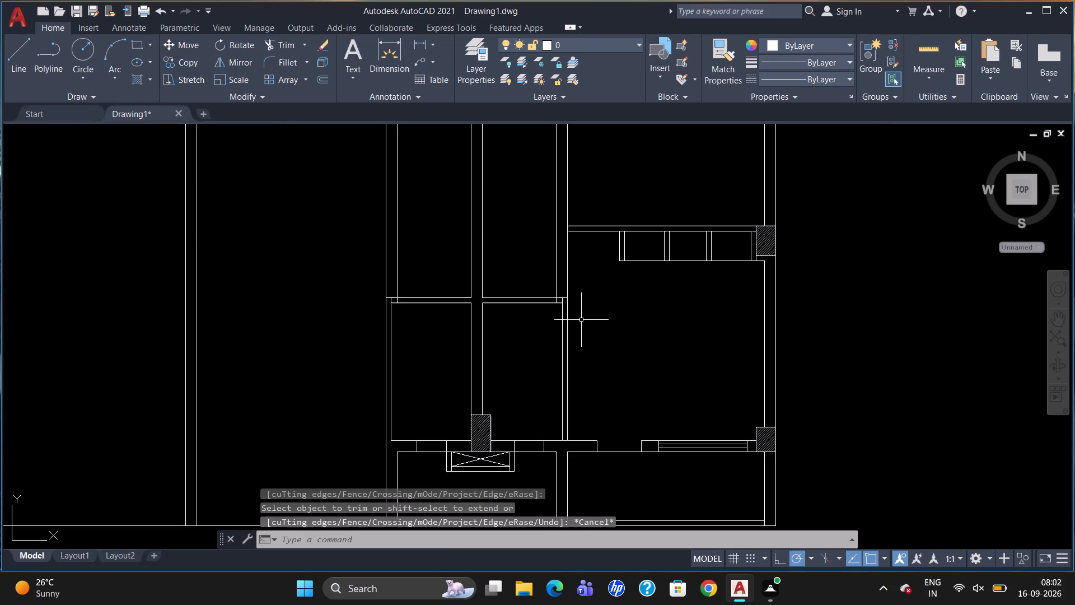
Draw a 3690 horizontal line extending the upper line above the compartments westward to the outer line of the double-room block's west wall.
scroll(547, 261, down, 1)
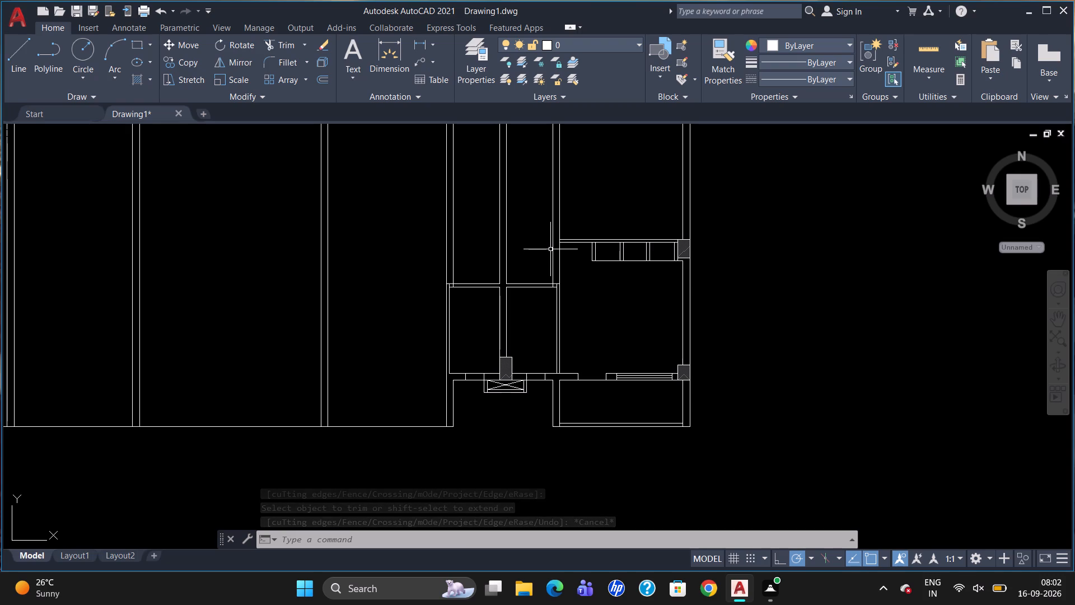
key(l)
key(Return)
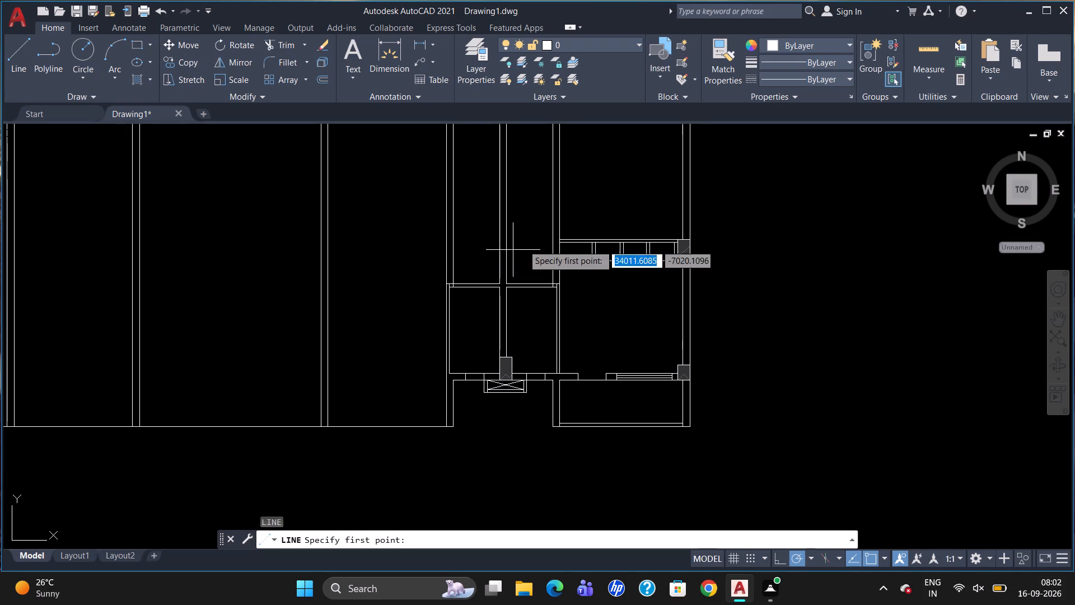
scroll(544, 234, up, 2)
click(587, 248)
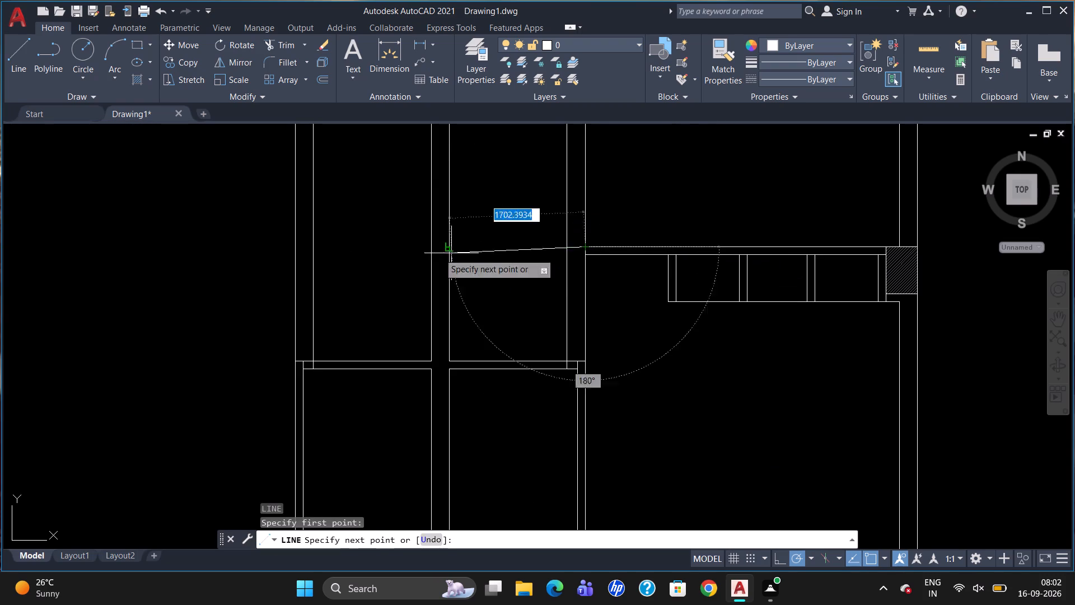
click(295, 248)
key(Escape)
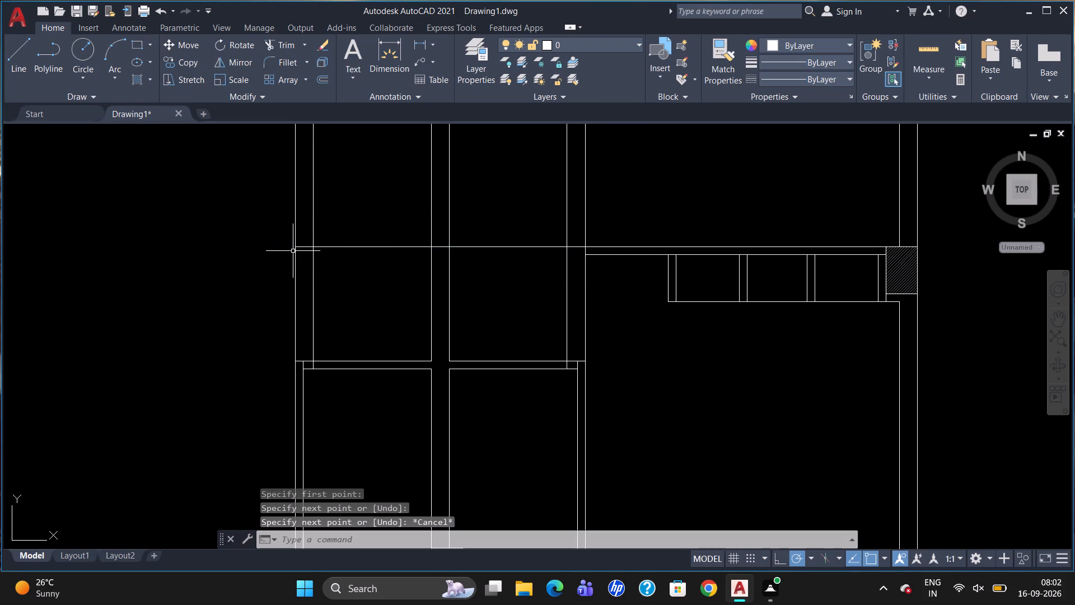
Offset the new horizontal line 100 downward to form a partition.
key(o)
key(Return)
text(100)
key(Return)
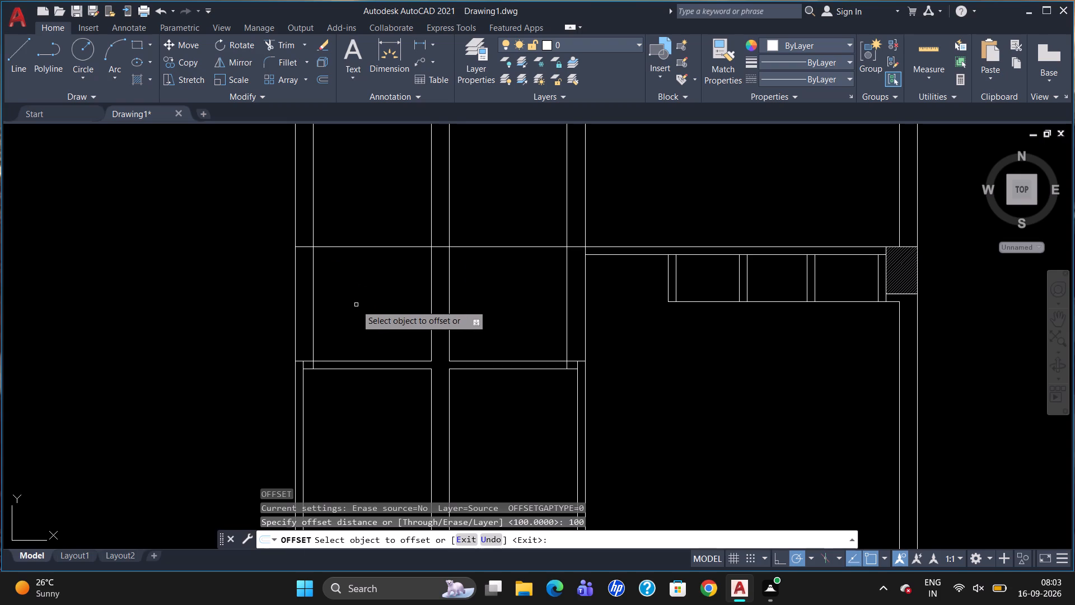
click(377, 247)
click(377, 257)
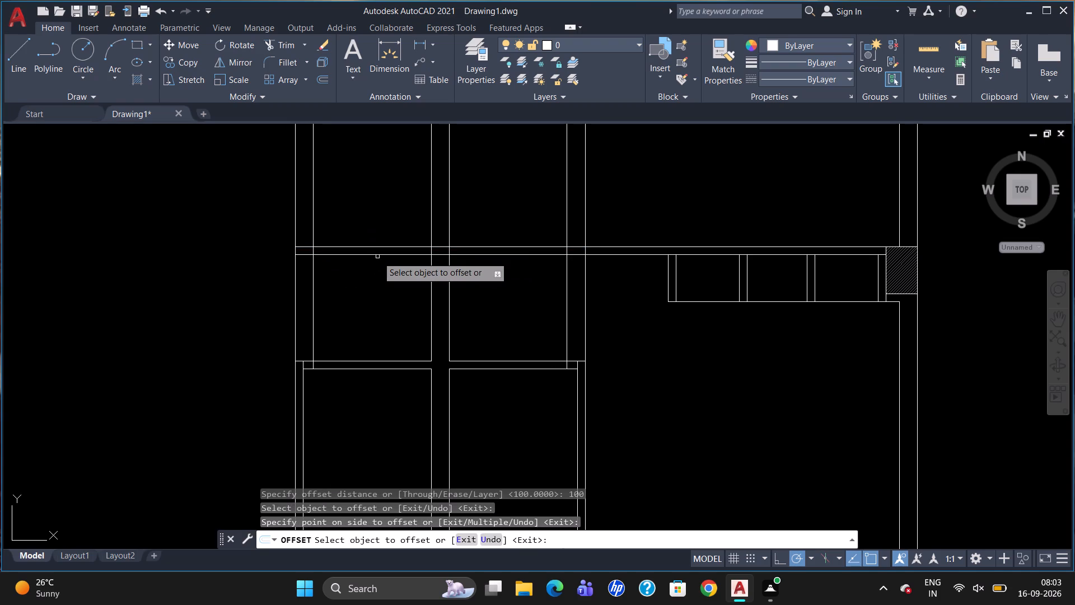
key(Escape)
Copy the hatched column above the cross-marked enclosure up to where the middle wall's west line meets the new partition's upper line.
scroll(441, 239, down, 2)
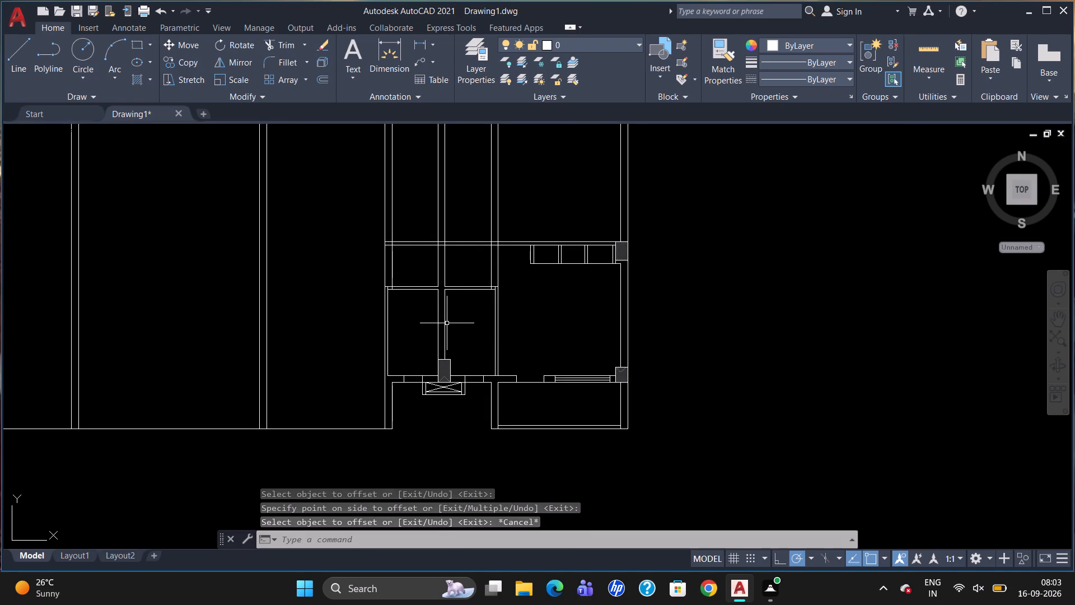
click(441, 375)
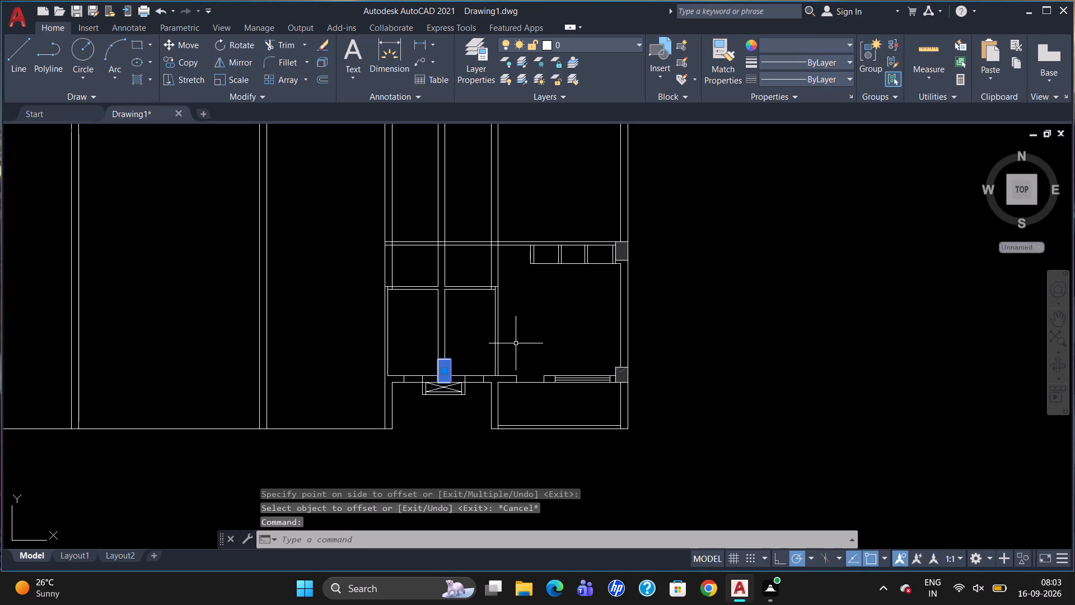
text(CO)
key(Return)
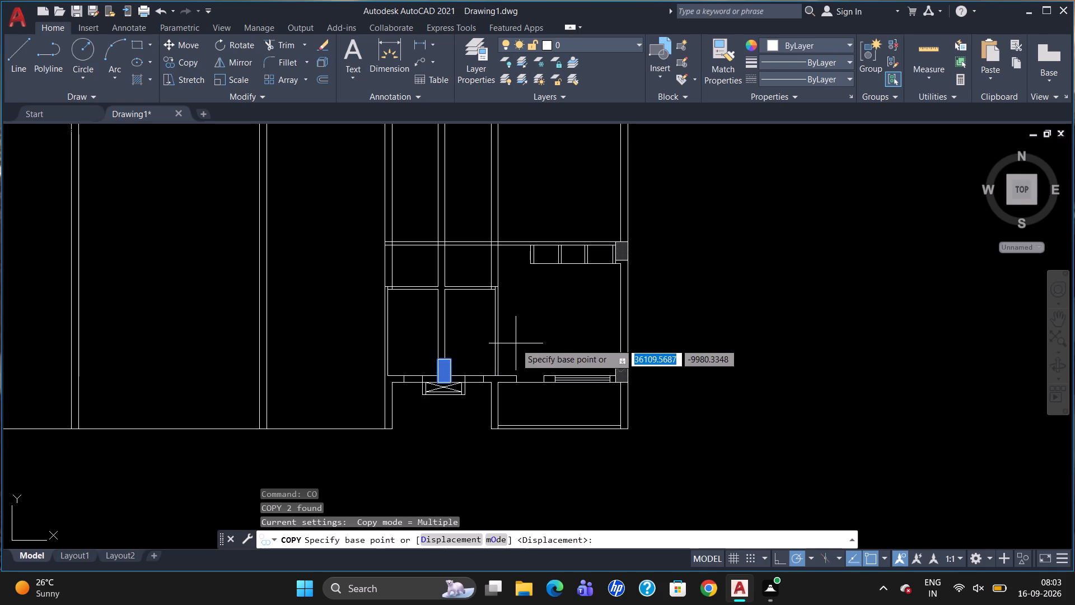
click(433, 357)
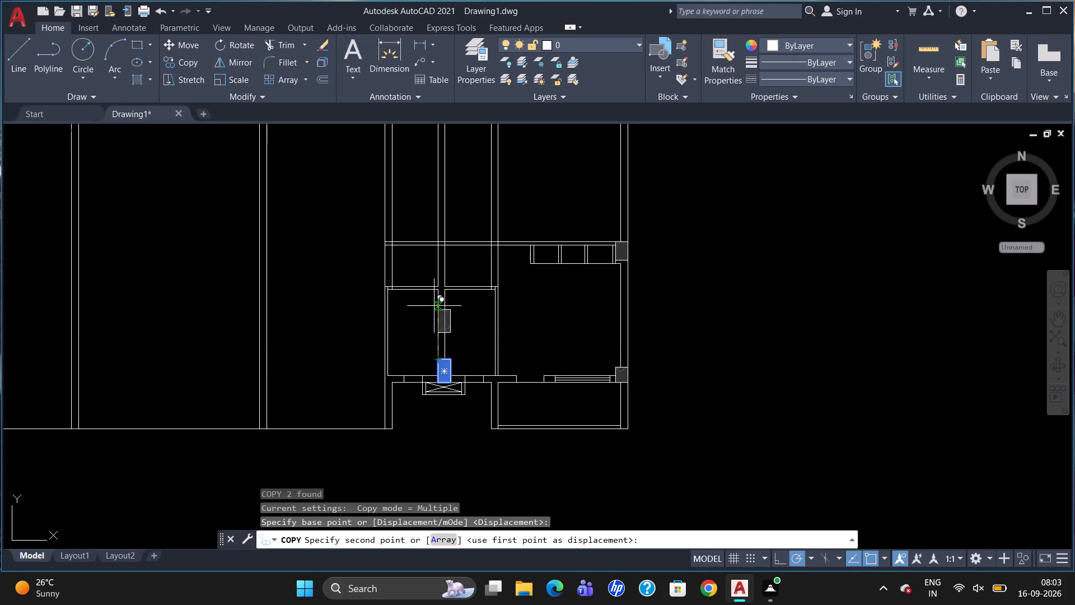
scroll(440, 244, up, 3)
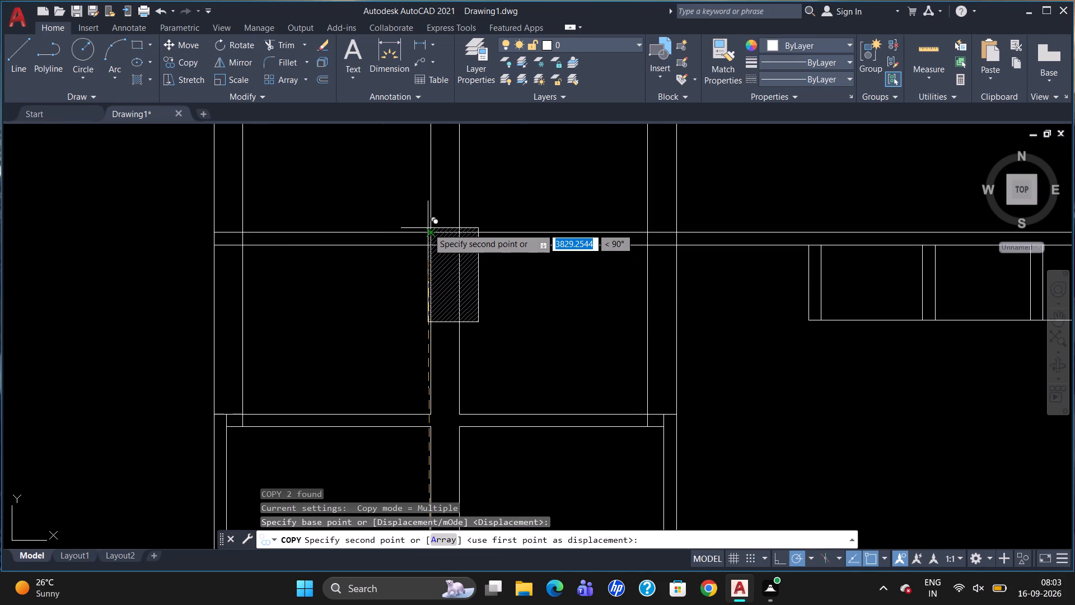
click(430, 231)
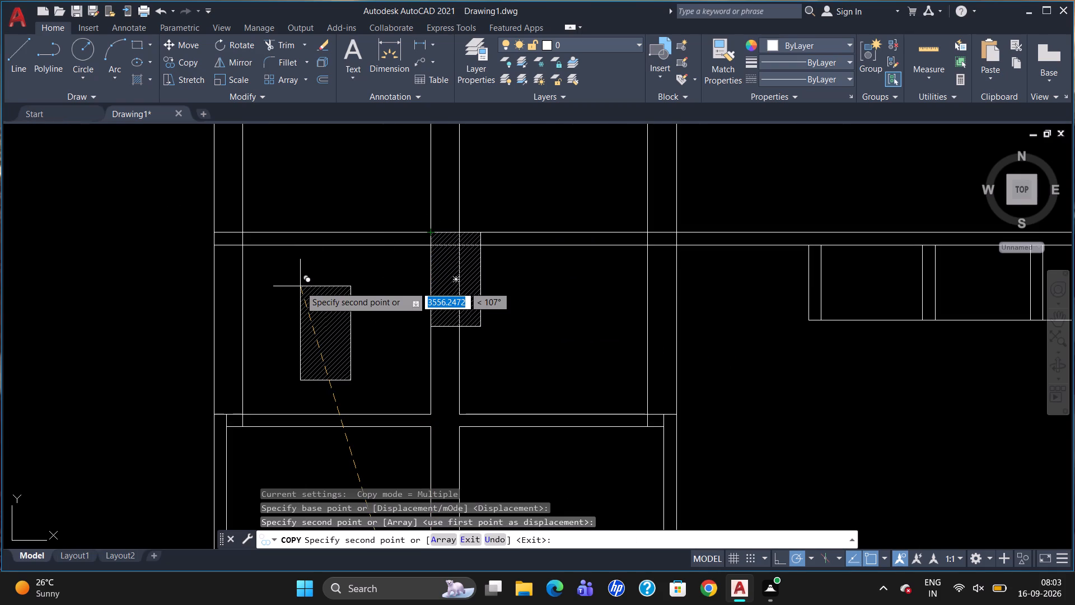
key(Escape)
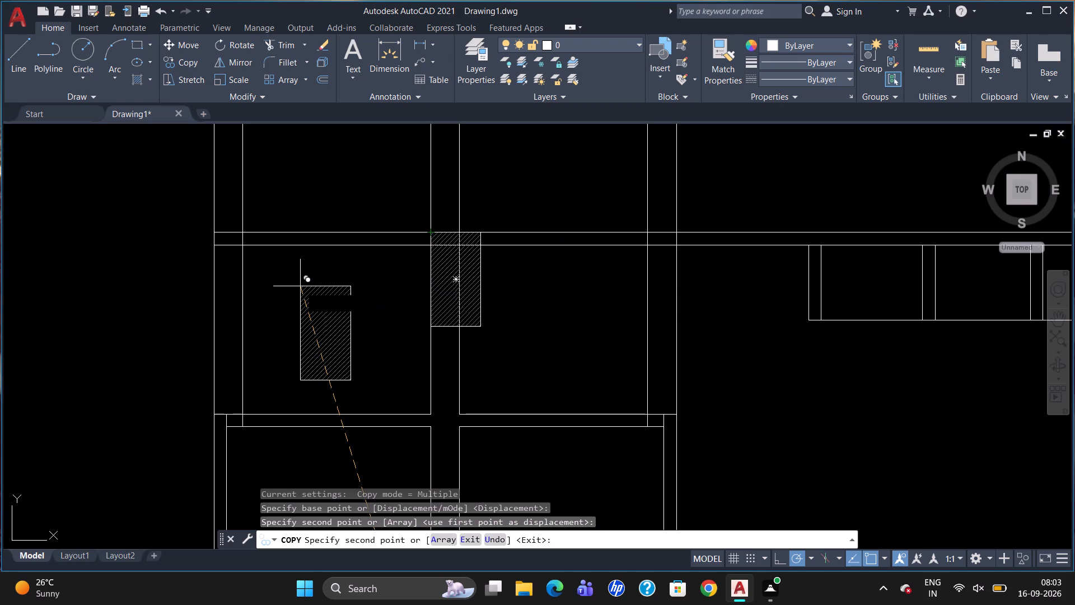
Break the middle wall's east line at the copied column's bottom edge.
text(BR)
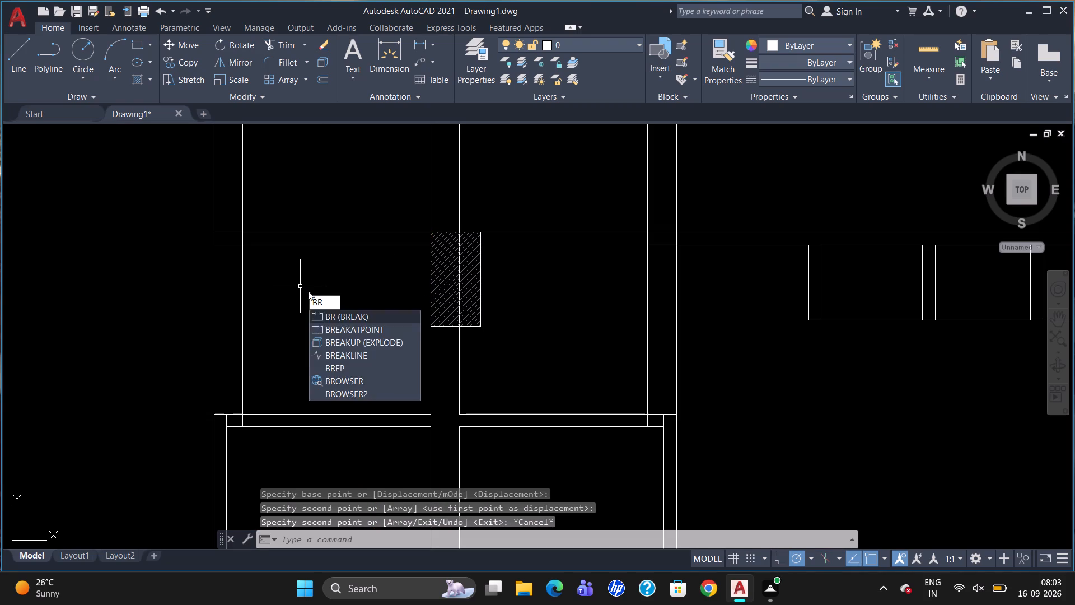
click(316, 324)
click(459, 350)
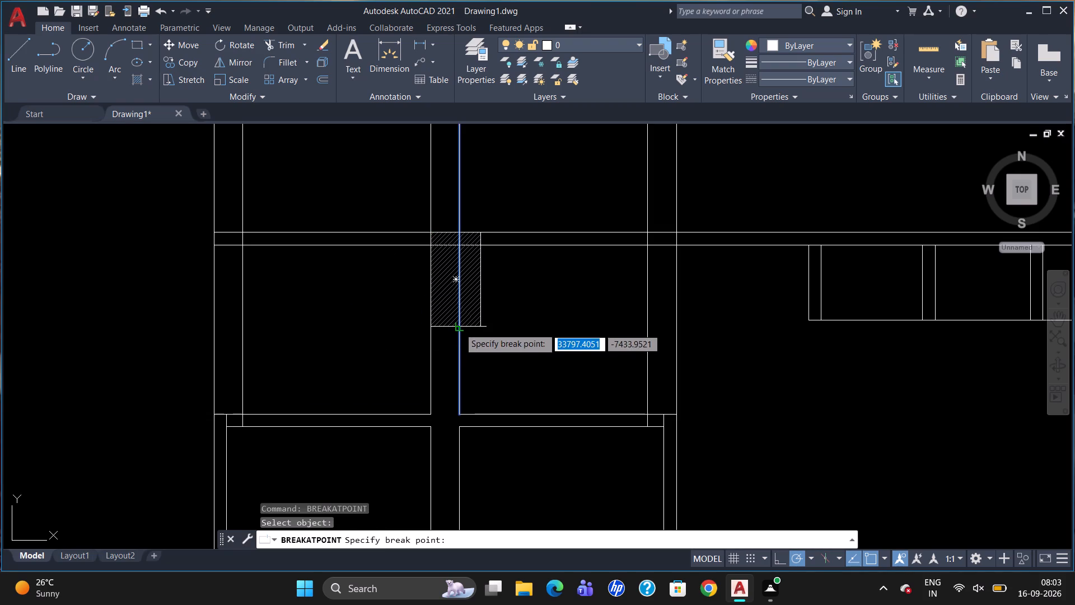
click(460, 327)
Break the new partition's lower line at the copied column's east and west edges.
text(BR)
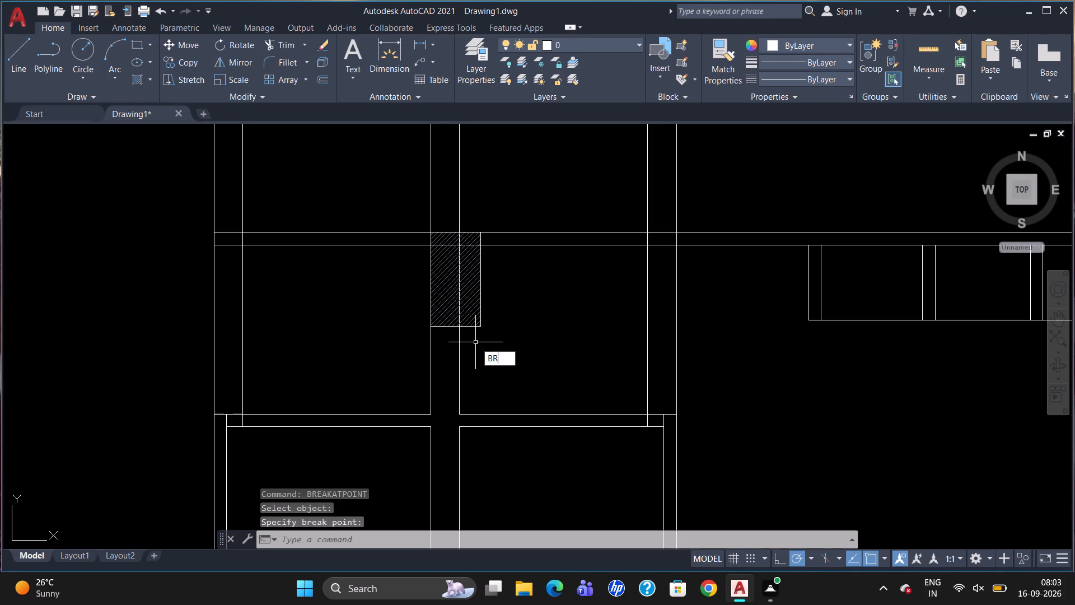
click(506, 392)
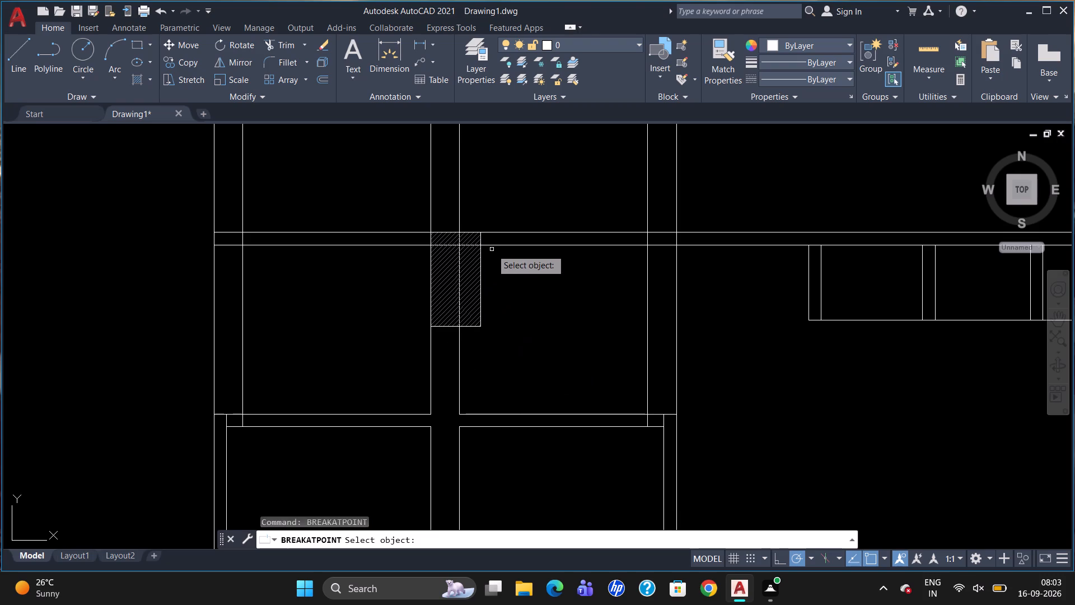
click(492, 246)
click(482, 242)
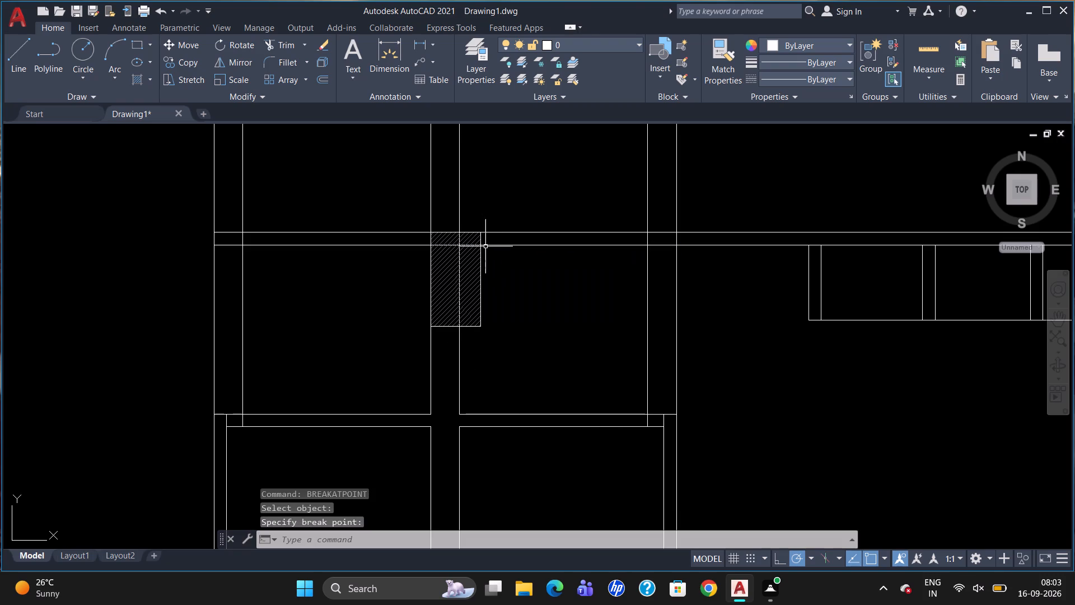
text(BR)
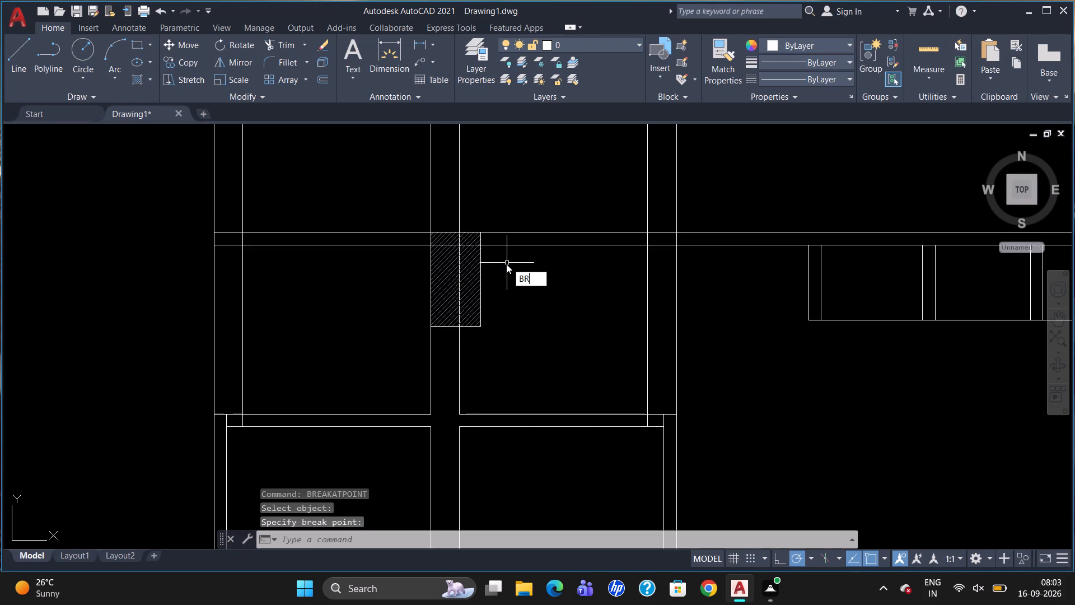
click(526, 303)
click(418, 246)
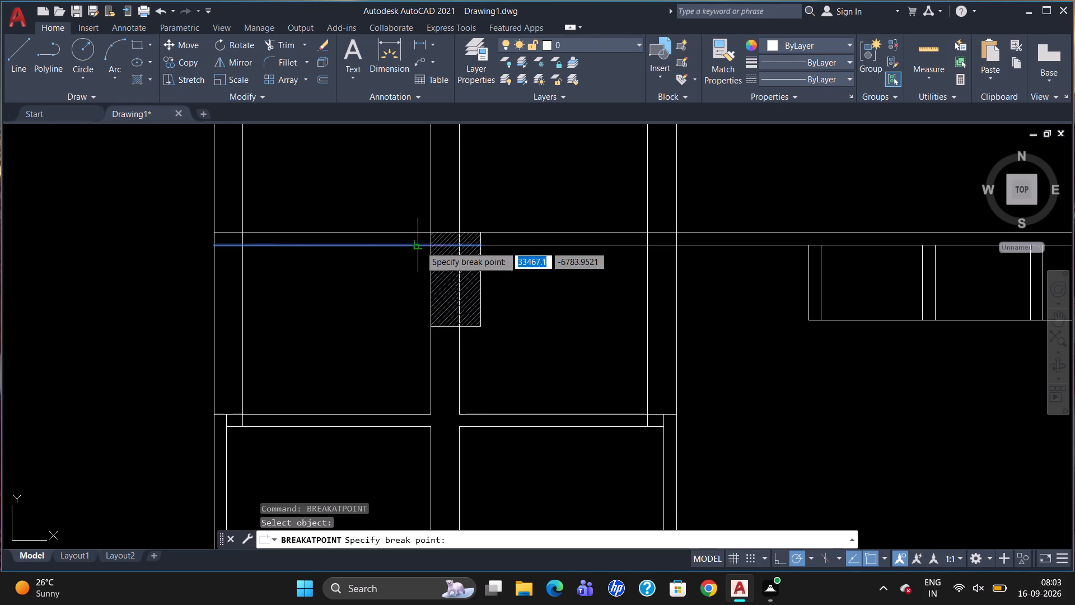
click(426, 243)
Break the middle wall's east line at the copied column's top edge.
text(BR)
click(437, 333)
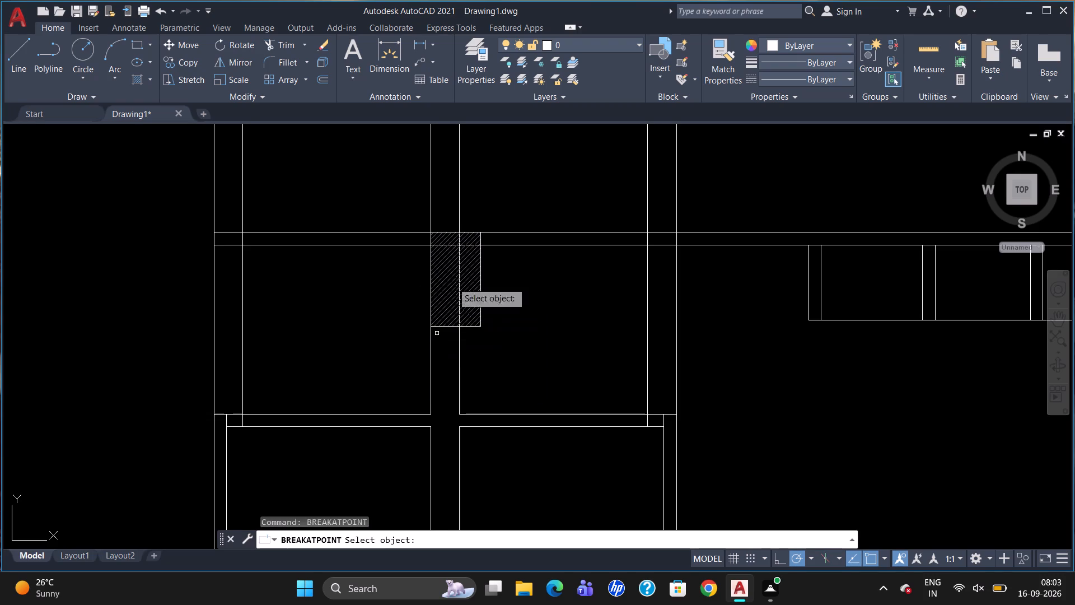
click(457, 221)
click(458, 221)
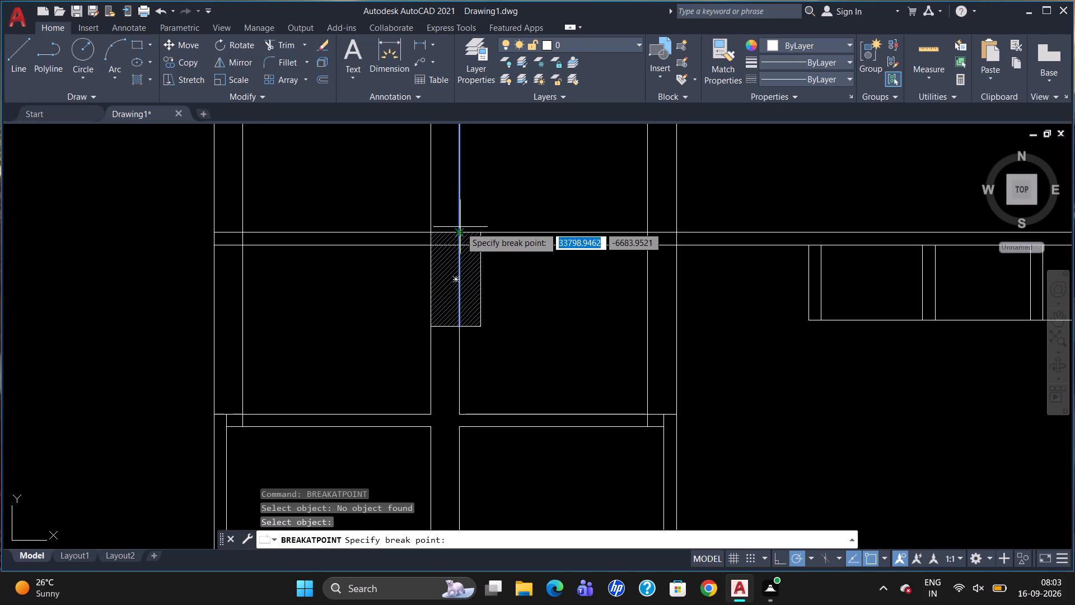
click(460, 227)
Delete the broken-off partition and middle wall line segments crossing inside the copied column.
scroll(461, 247, up, 5)
click(434, 214)
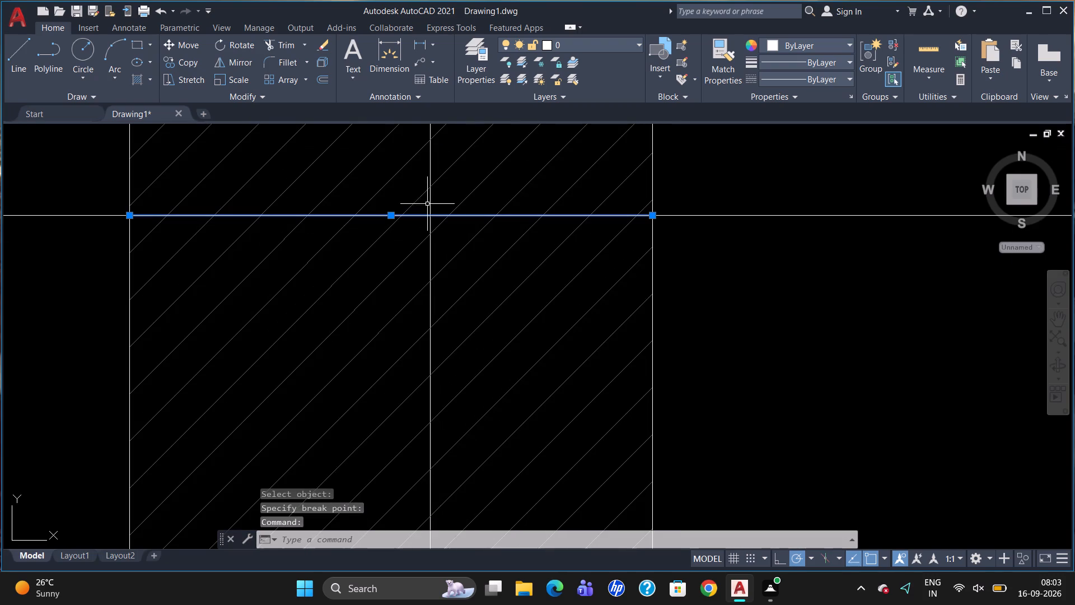
click(431, 169)
key(Delete)
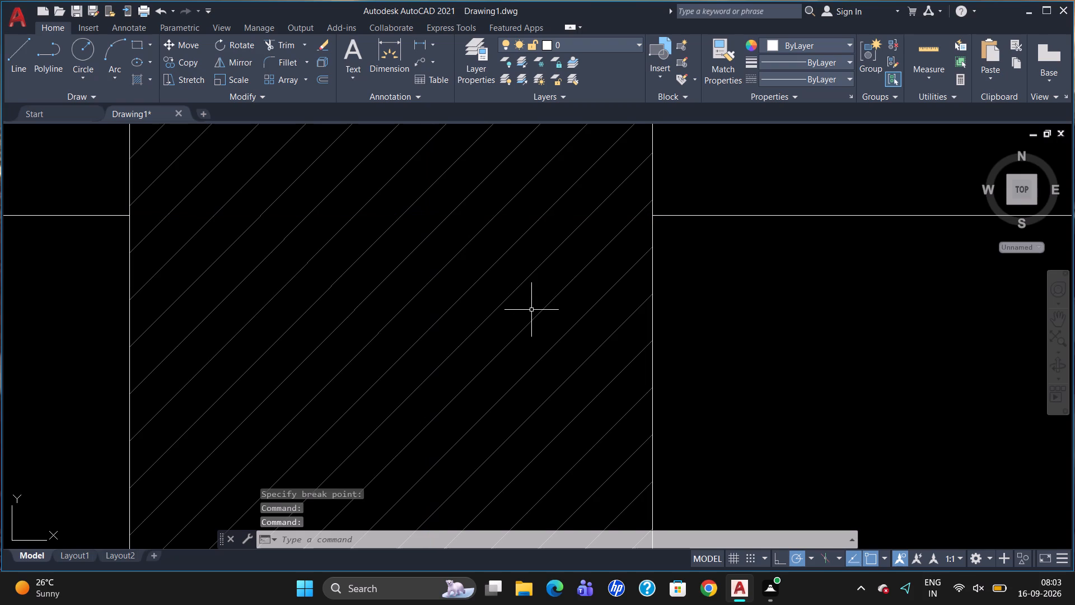
scroll(468, 412, down, 4)
scroll(482, 341, down, 2)
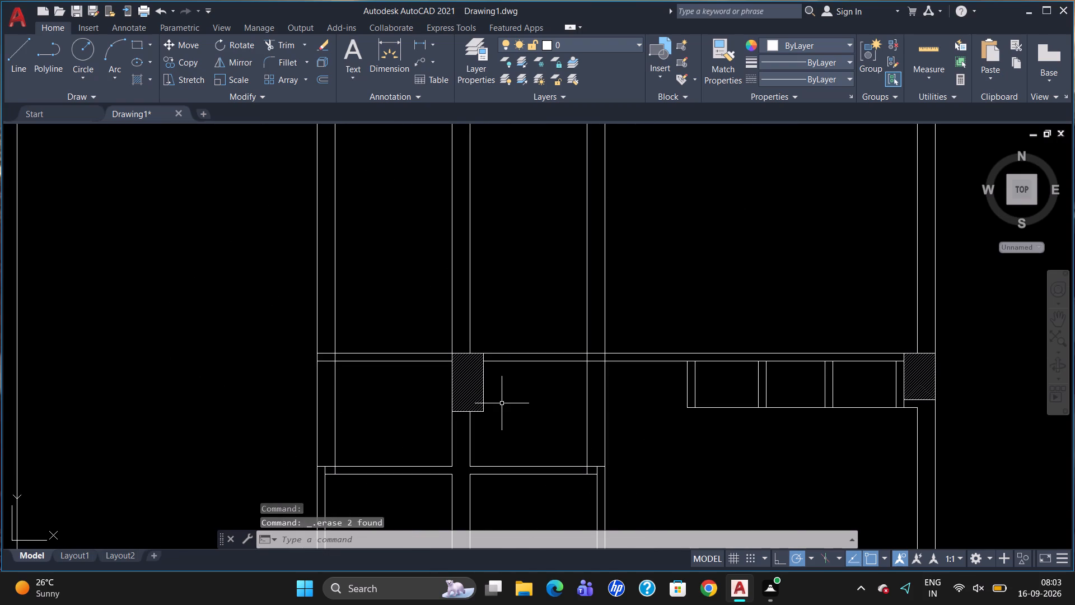
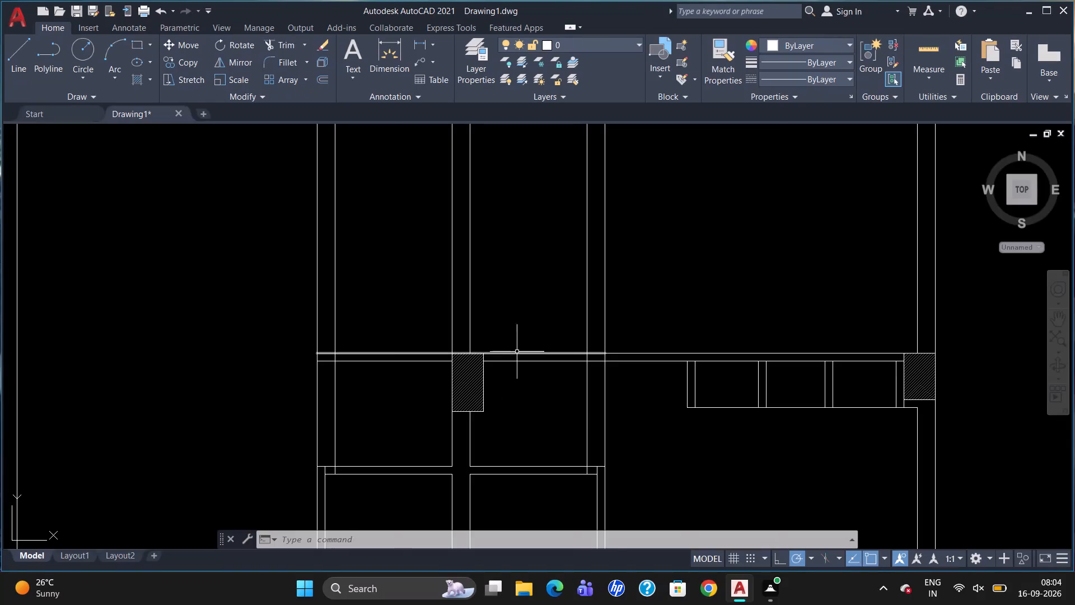
Trim away the west and east wall line pairs between the column's partition and the top partition of the two small rooms.
scroll(519, 351, down, 2)
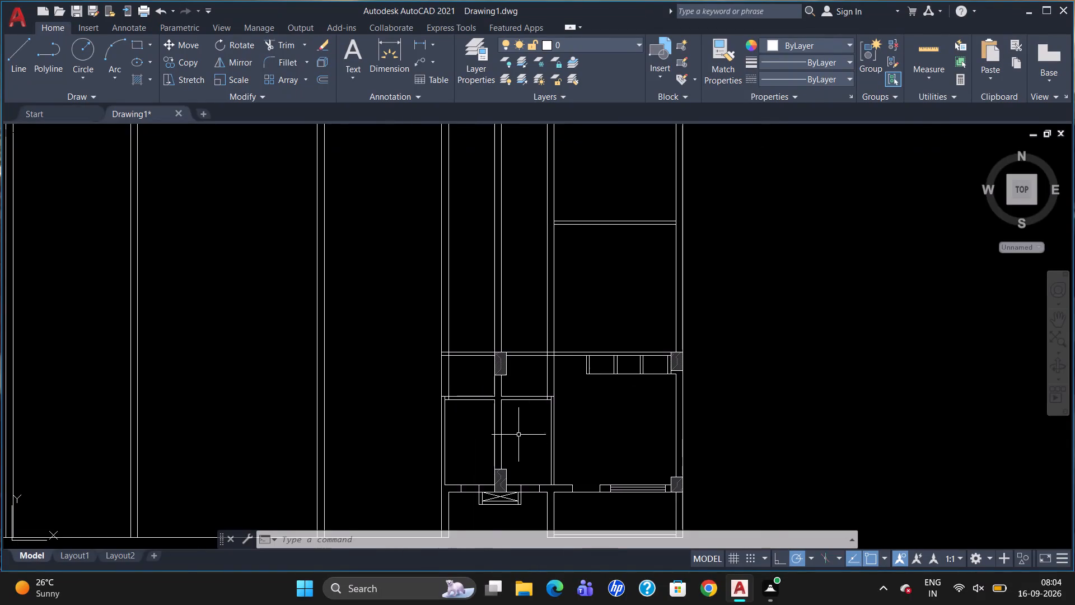
scroll(517, 443, up, 2)
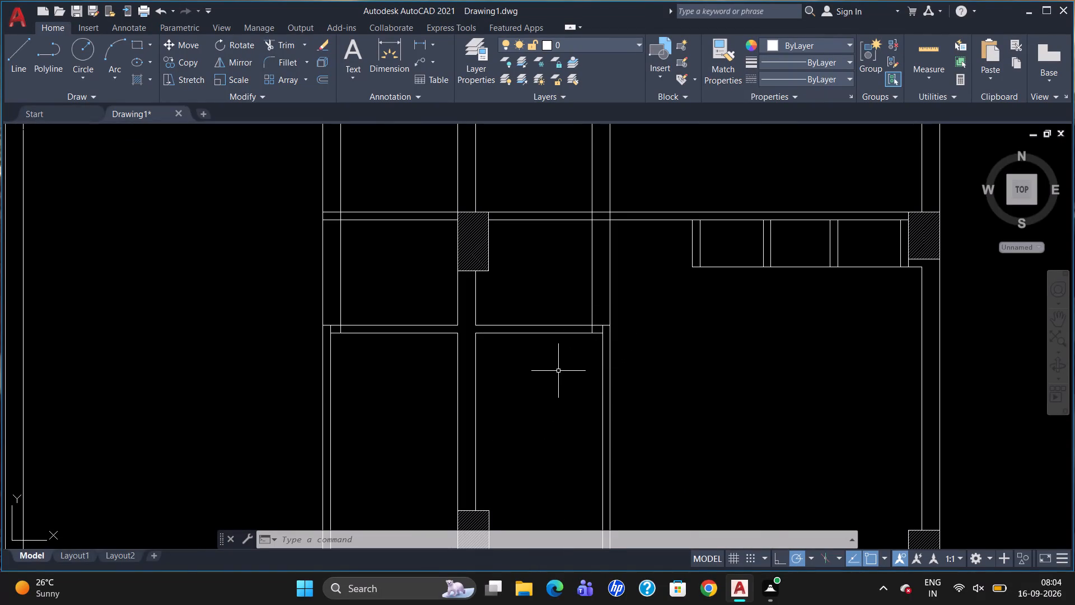
text(TR)
key(Return)
key(Return)
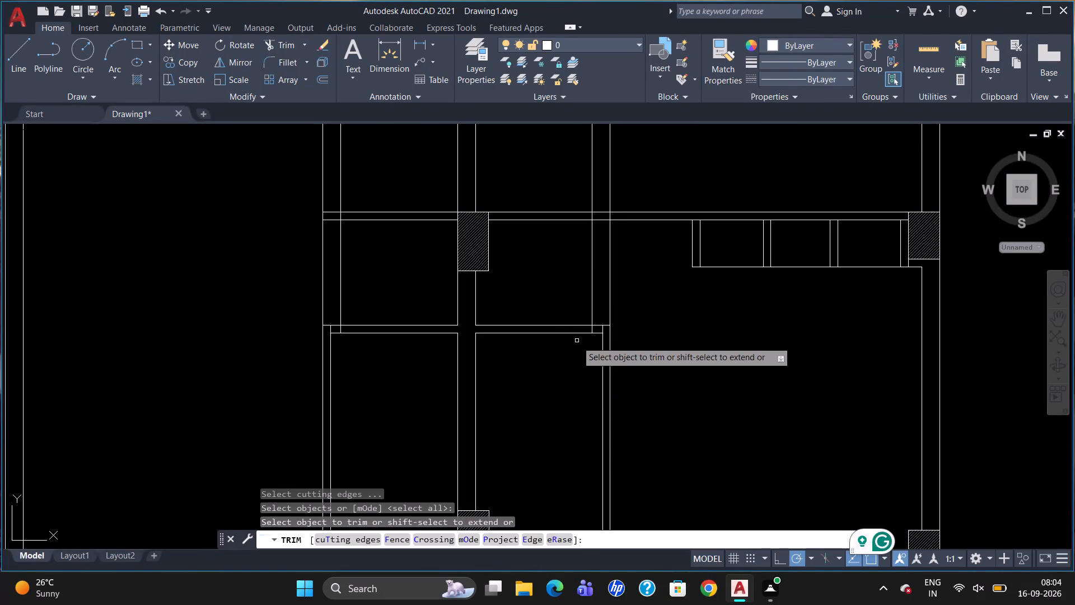
click(340, 277)
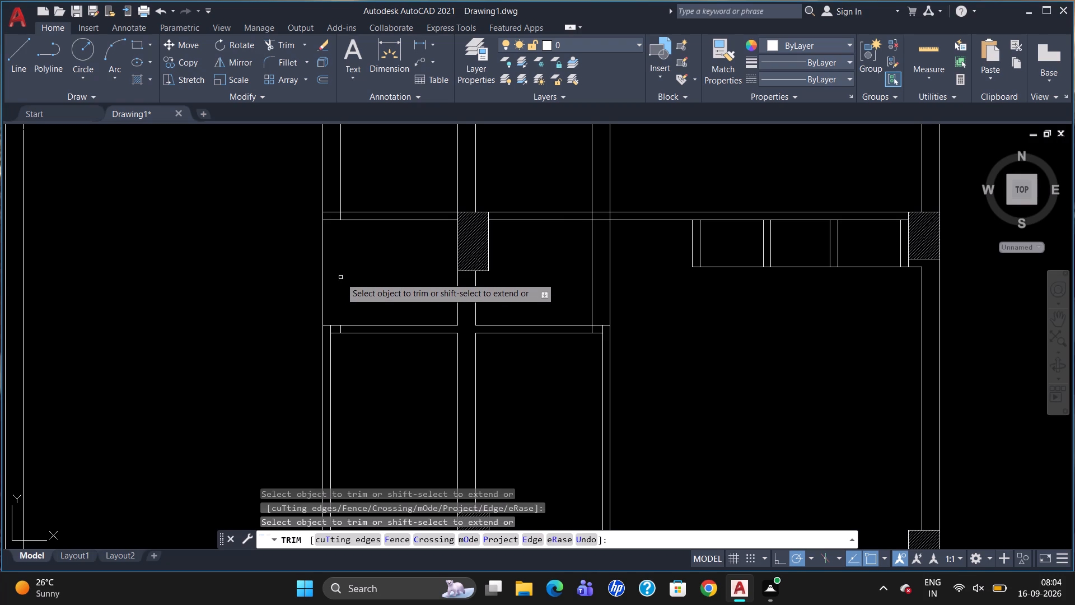
click(322, 282)
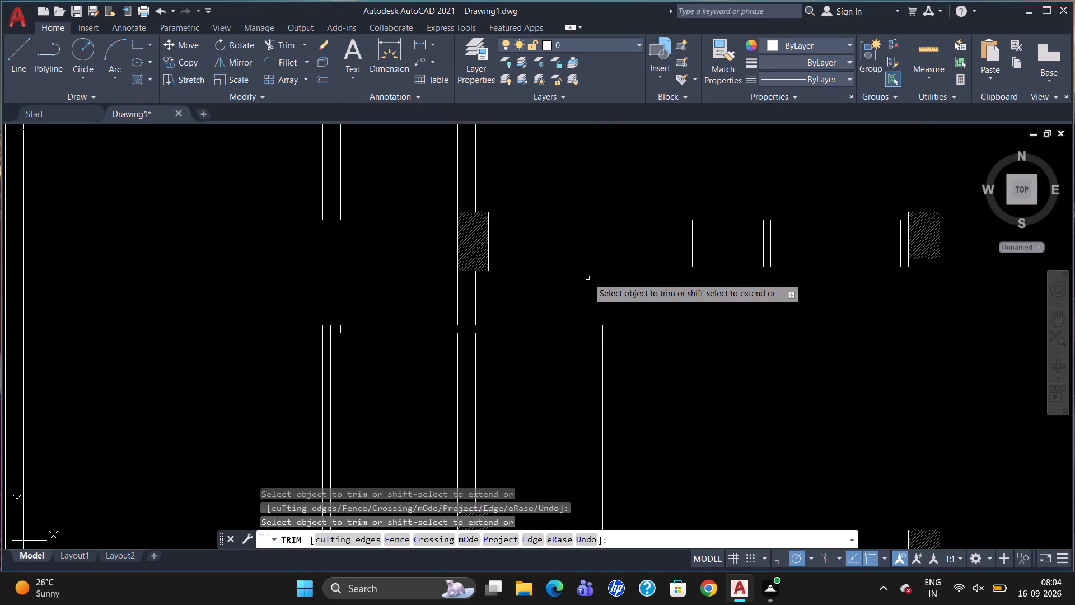
click(592, 272)
click(610, 269)
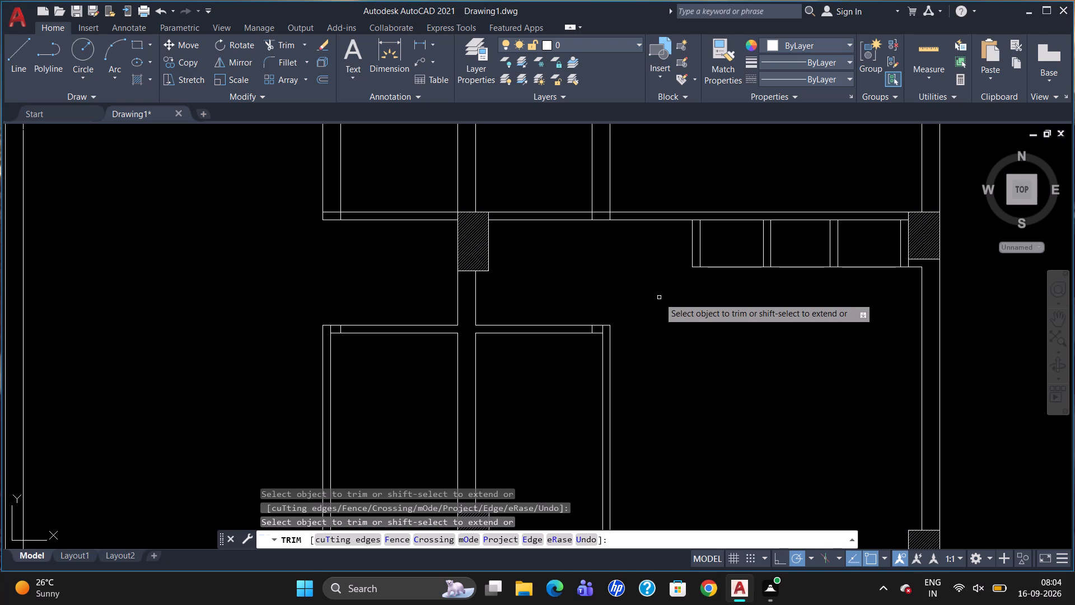
key(Escape)
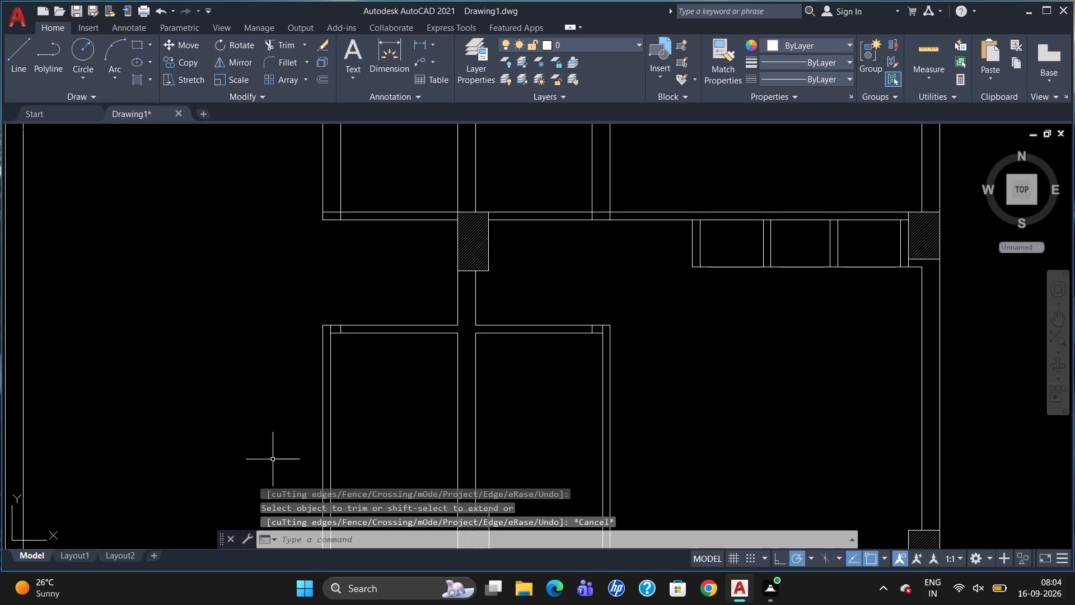
Delete the two leftover short wall line stubs inside the small rooms' top partition, near its west and east ends.
click(339, 328)
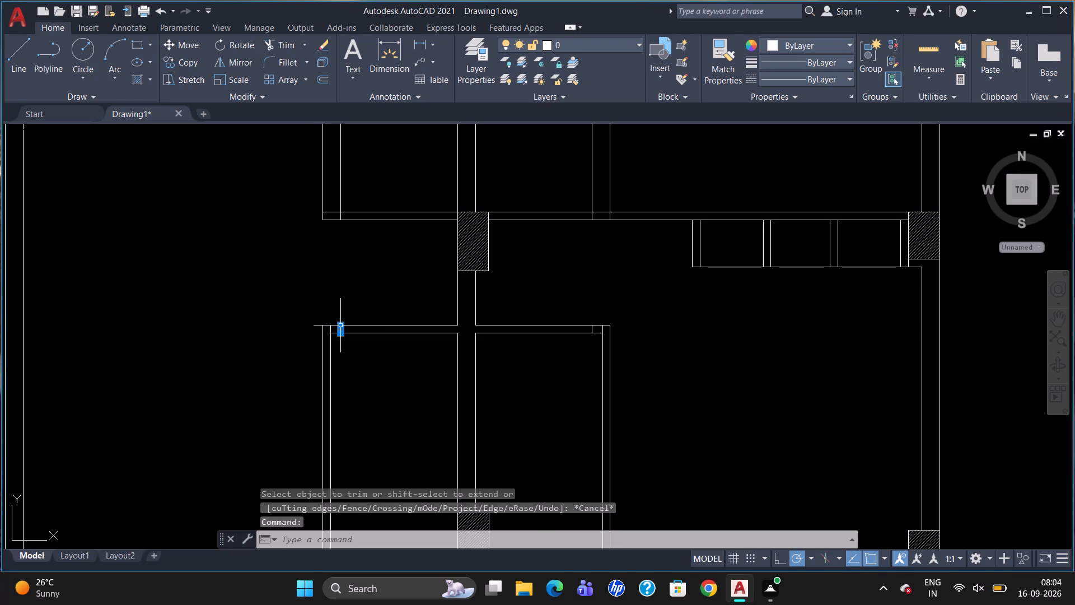
click(593, 327)
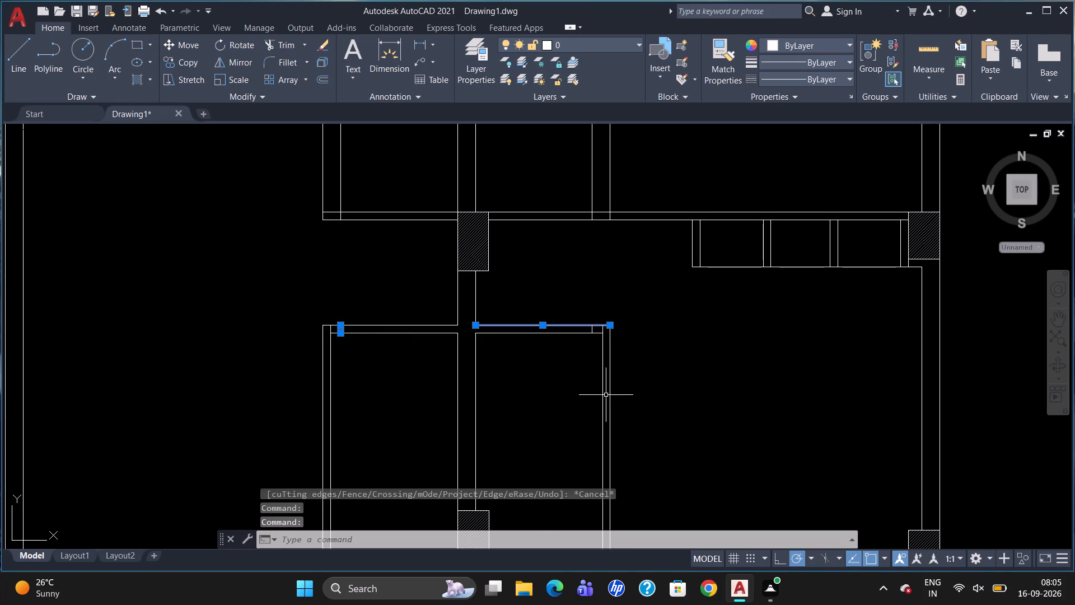
key(Escape)
click(591, 329)
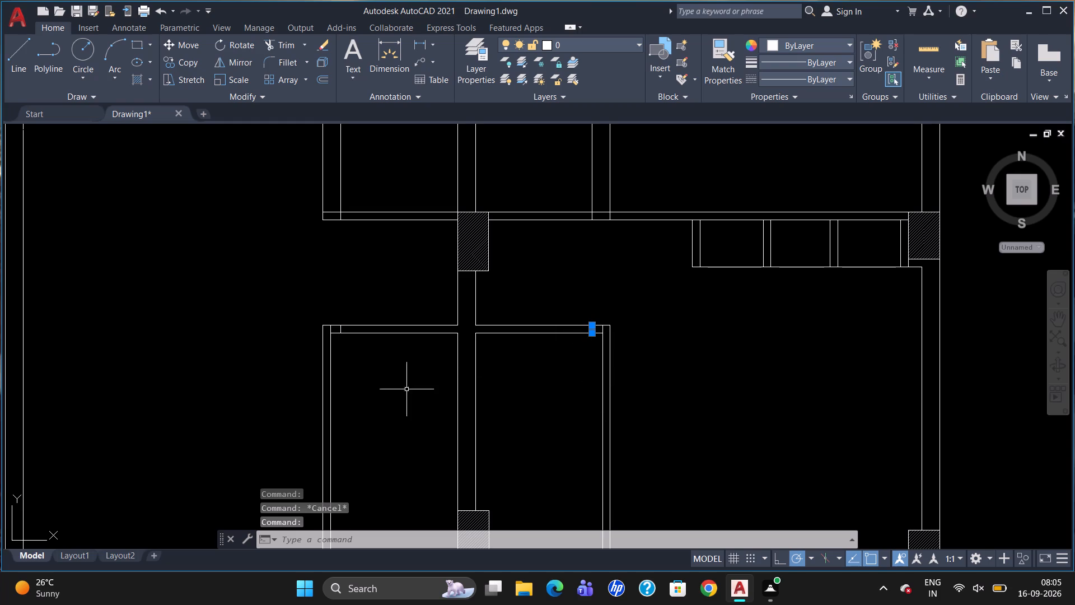
click(342, 329)
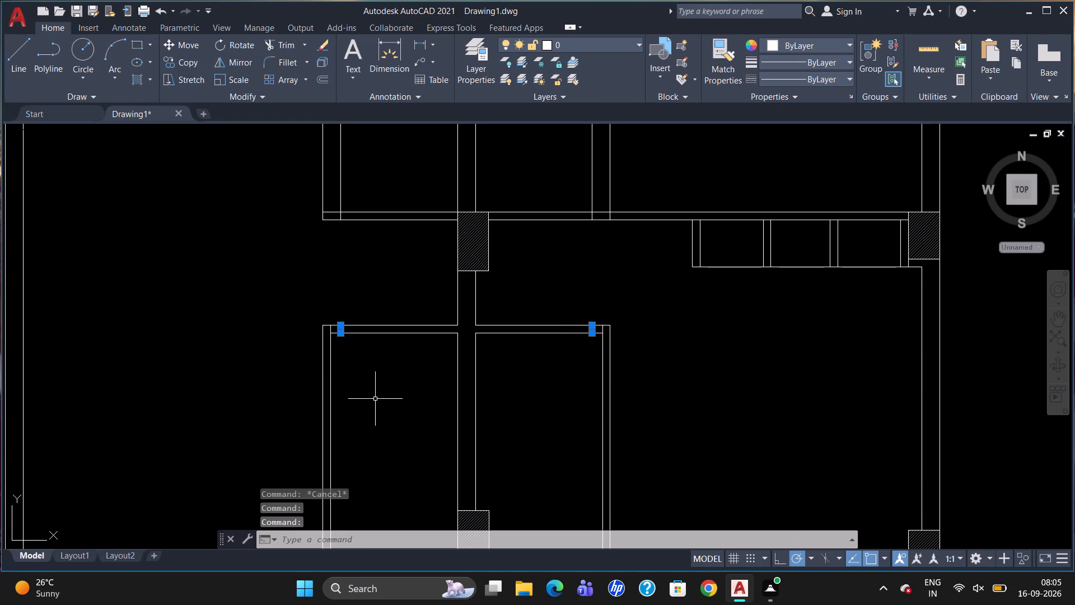
key(Delete)
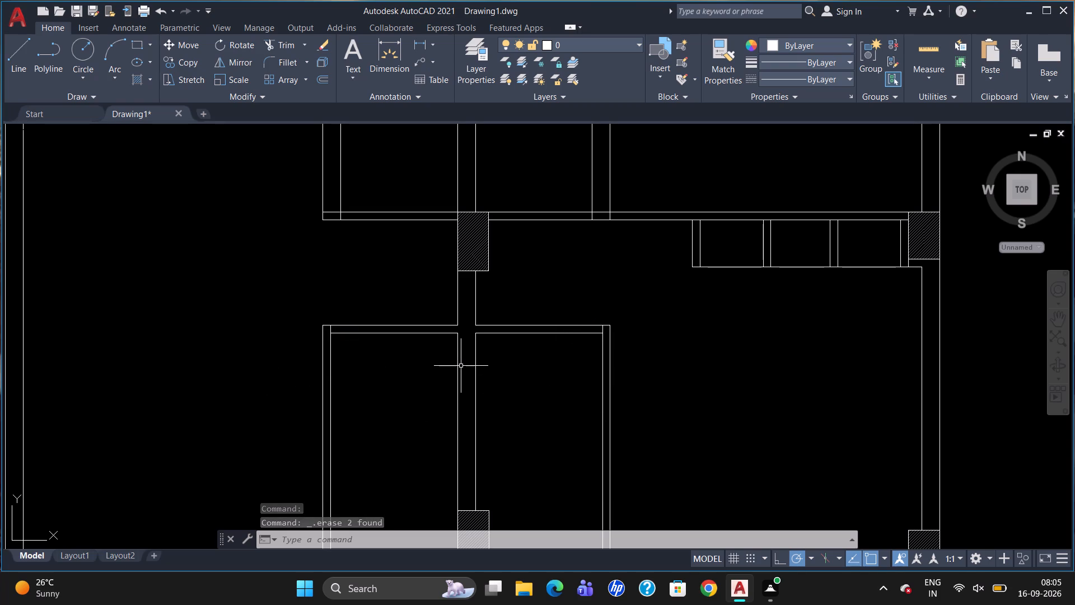
Draw a line across the west small room's top partition, 800 from the inner line of its west partition.
key(l)
key(Return)
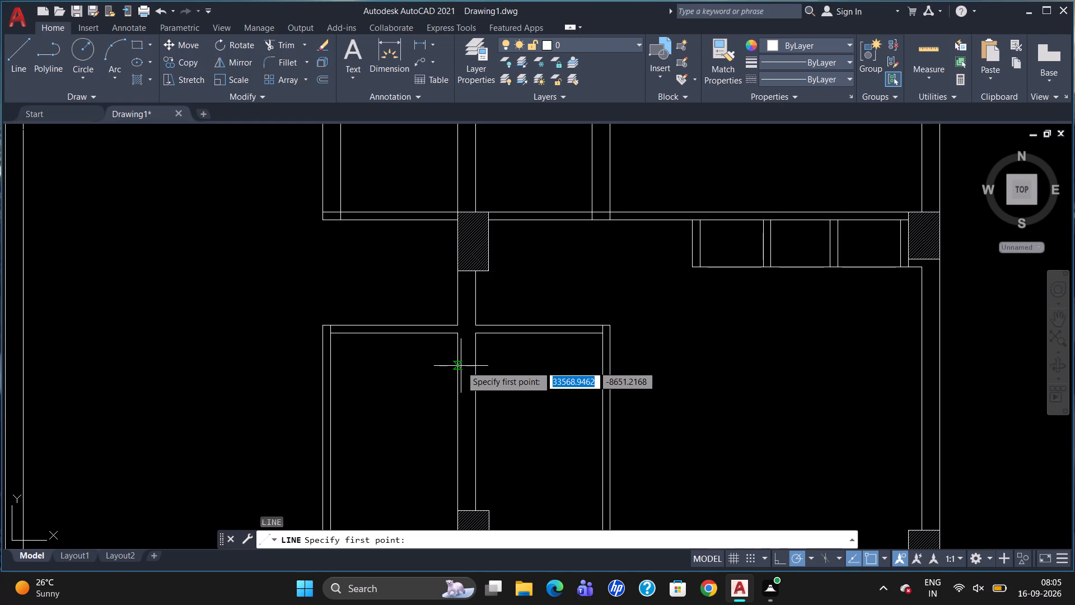
text(TL)
key(BackSpace)
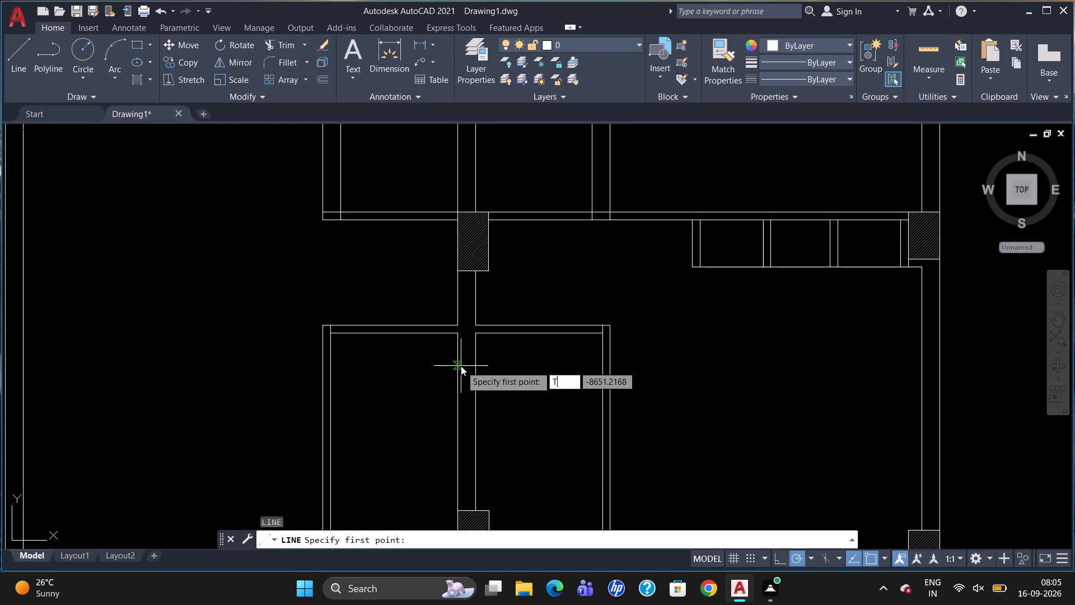
key(k)
key(Return)
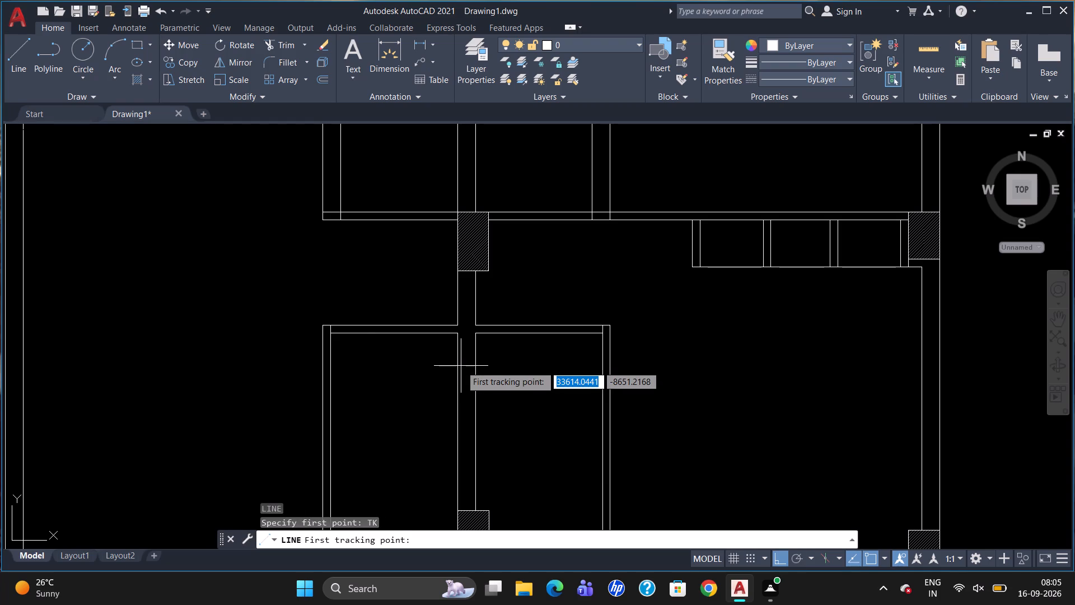
click(334, 329)
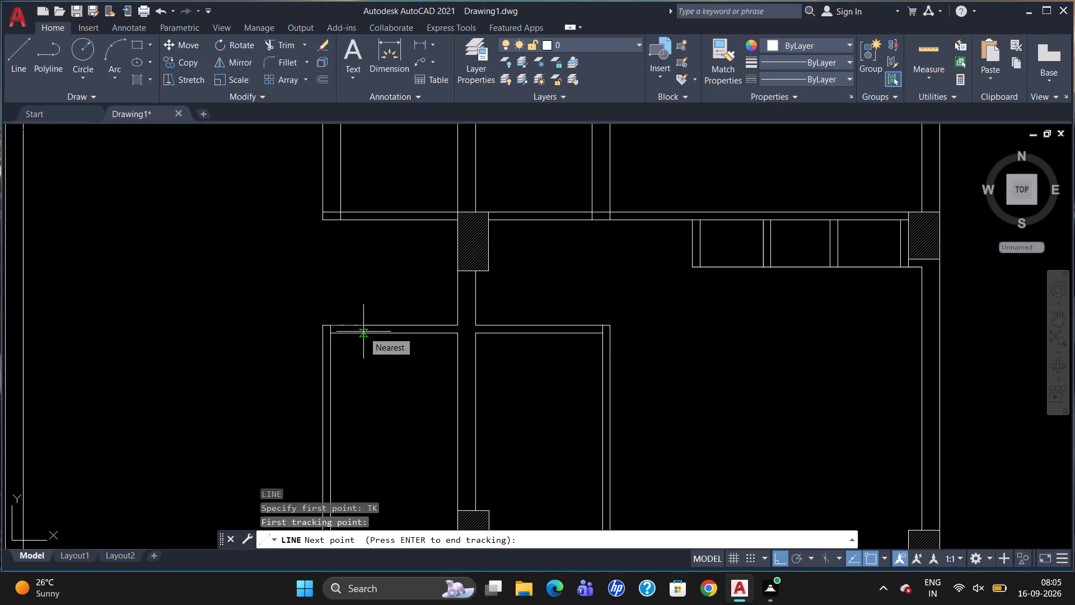
text(800)
key(Return)
key(Return)
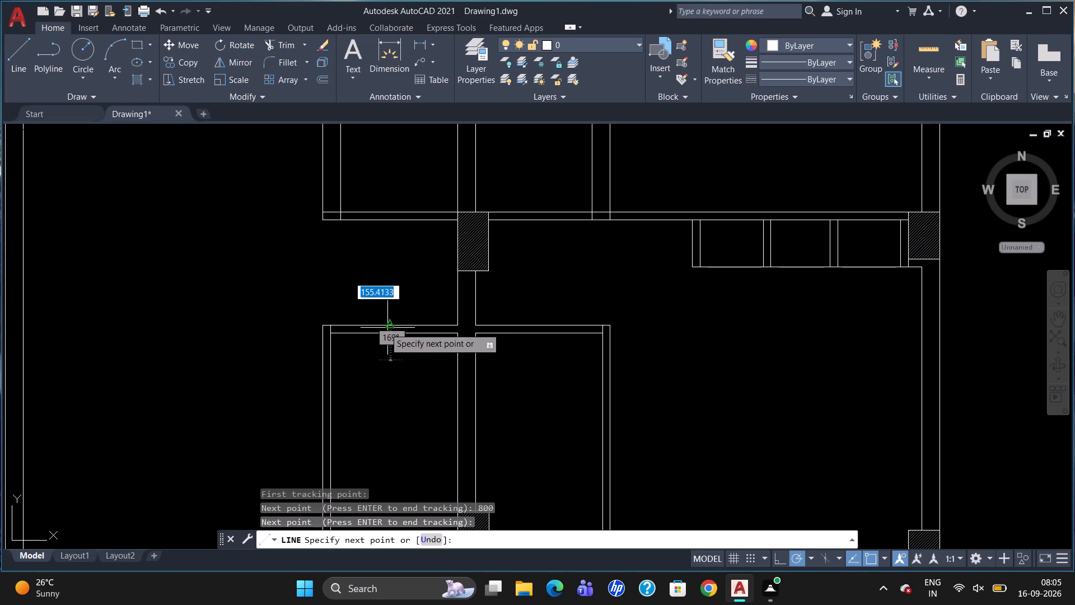
scroll(393, 331, up, 2)
click(388, 337)
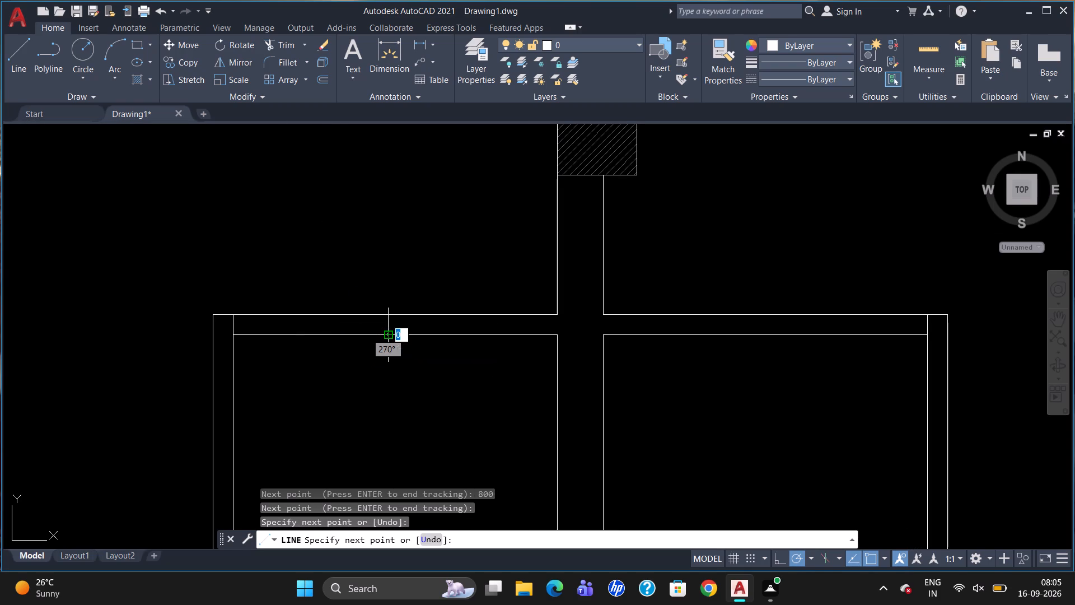
key(Escape)
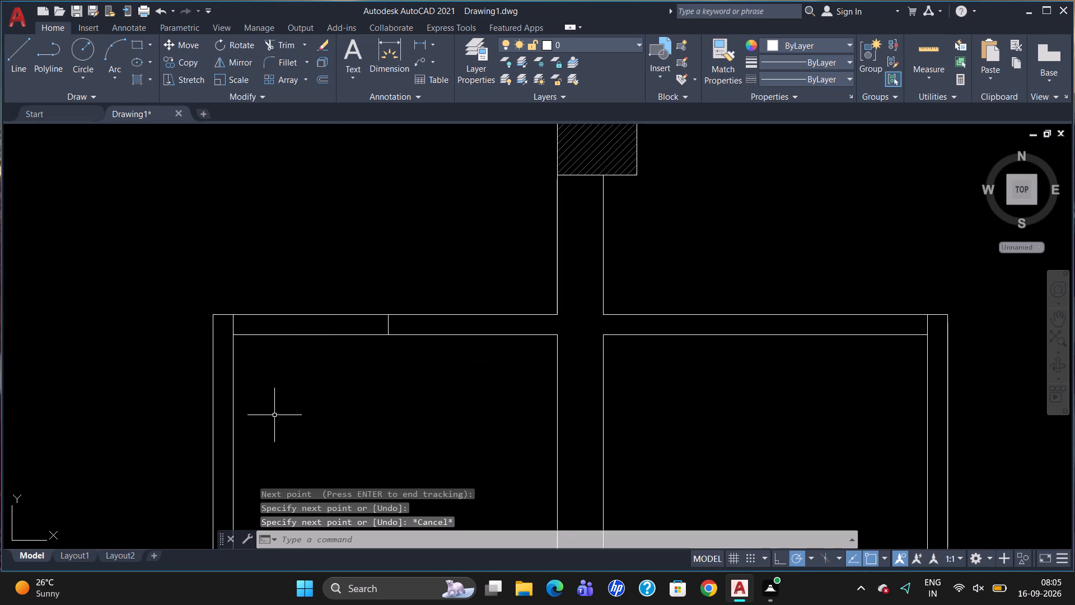
Trim the top partition's lower line between the west small room's west partition and the new 800 opening line.
text(TR)
key(Return)
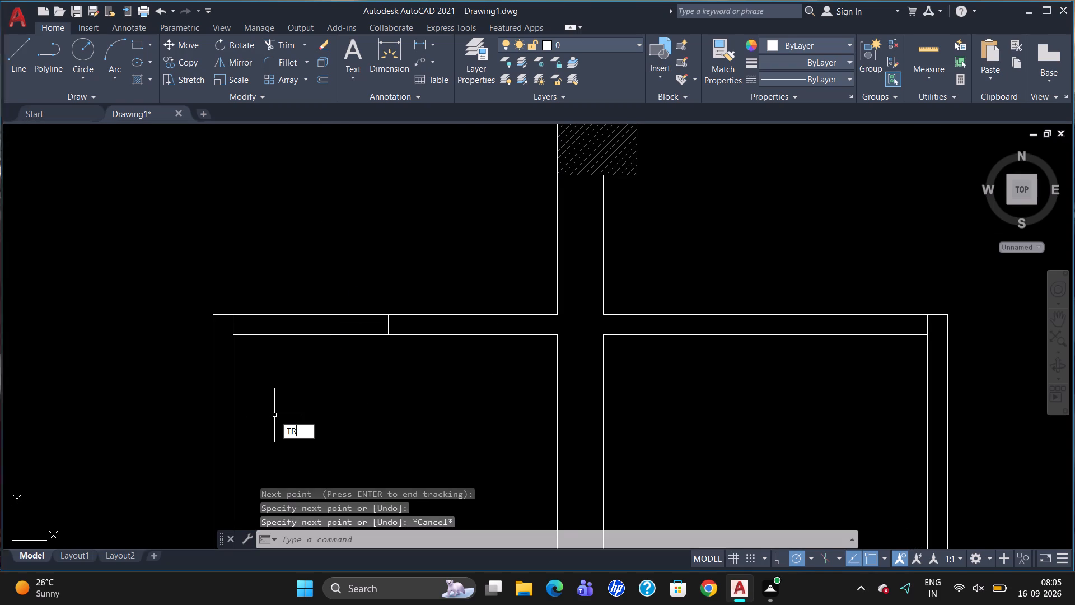
key(Return)
click(306, 334)
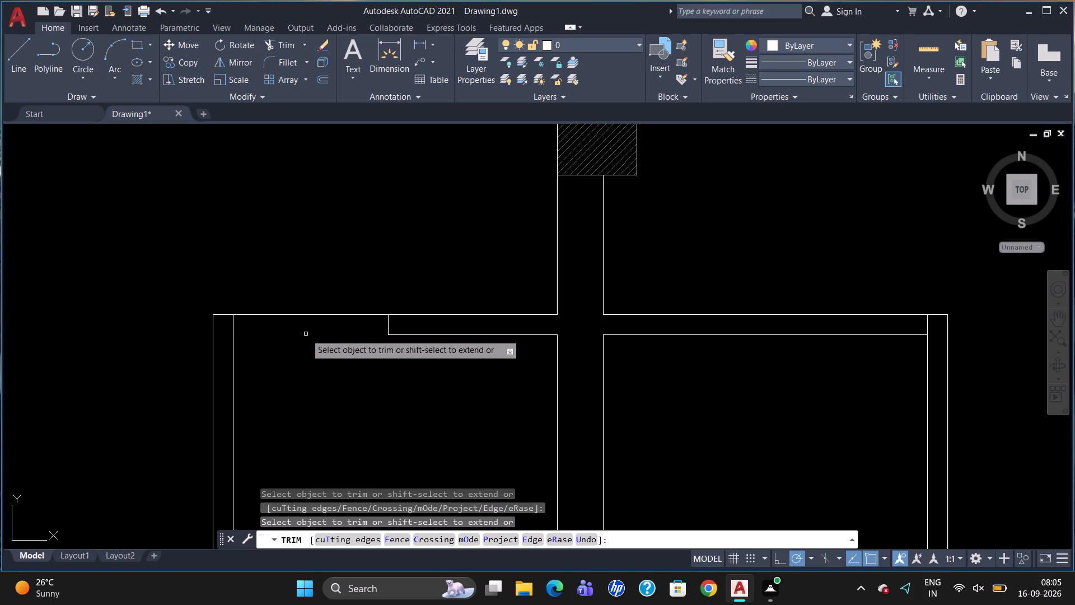
key(Escape)
Draw a line across the east small room's top partition, 800 from the inner line of its east partition.
scroll(317, 314, down, 2)
scroll(467, 349, up, 1)
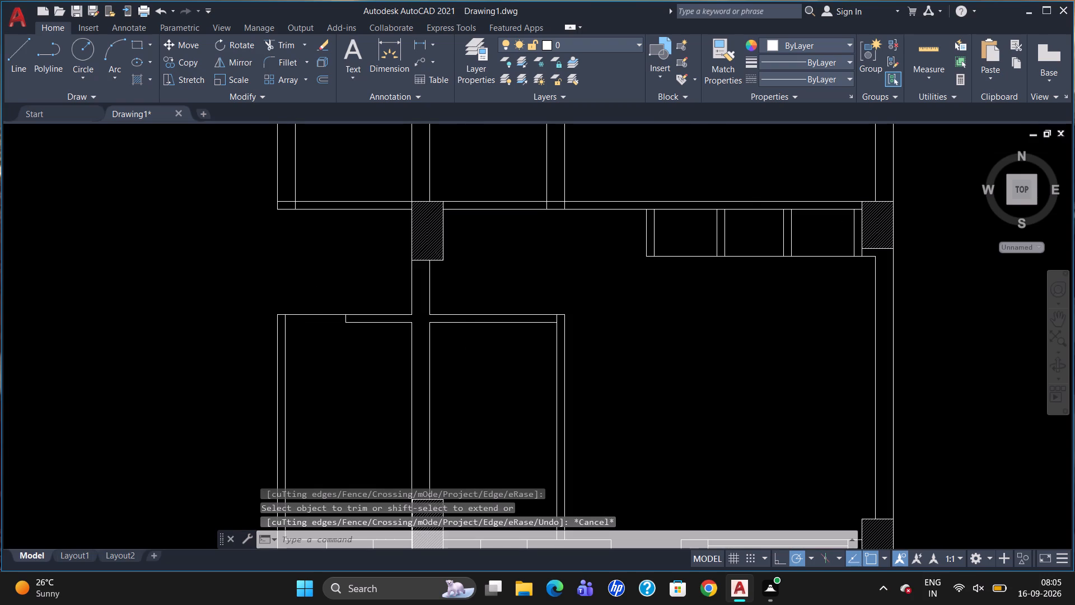
key(l)
key(Return)
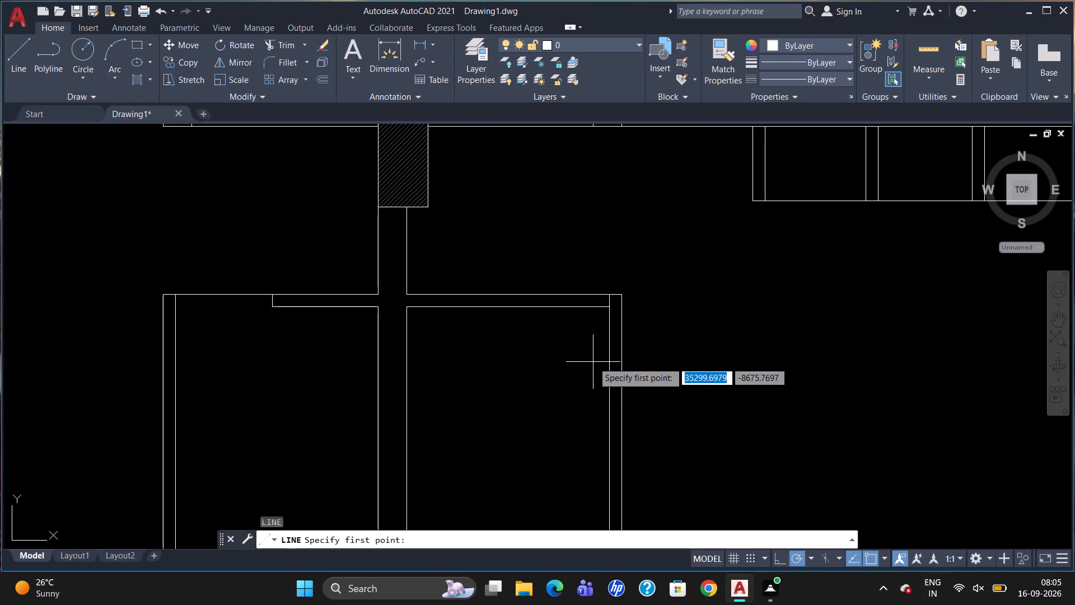
key(t)
key(k)
key(Return)
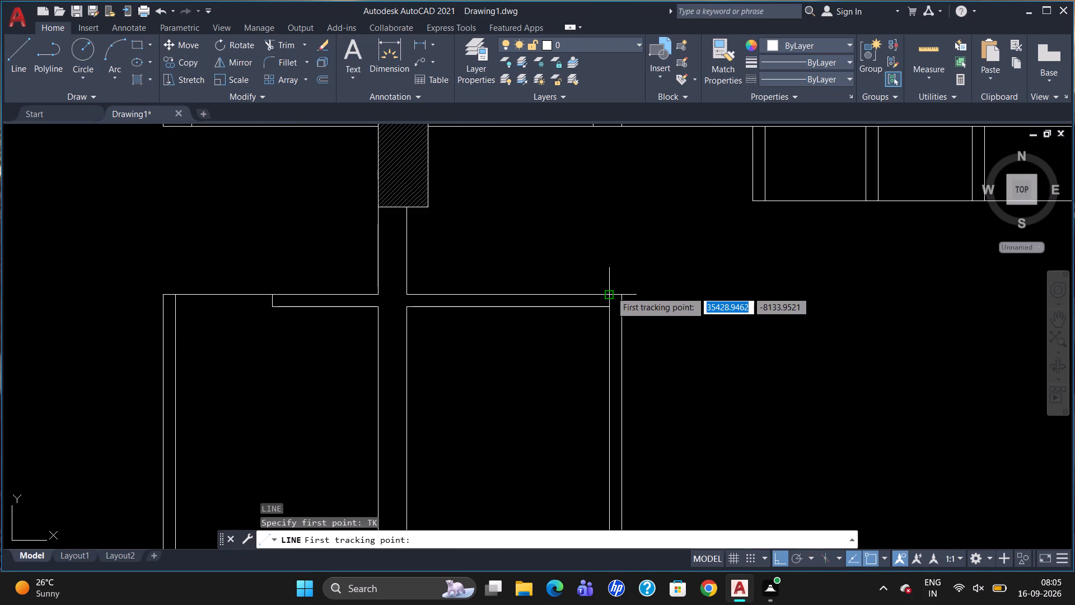
click(611, 291)
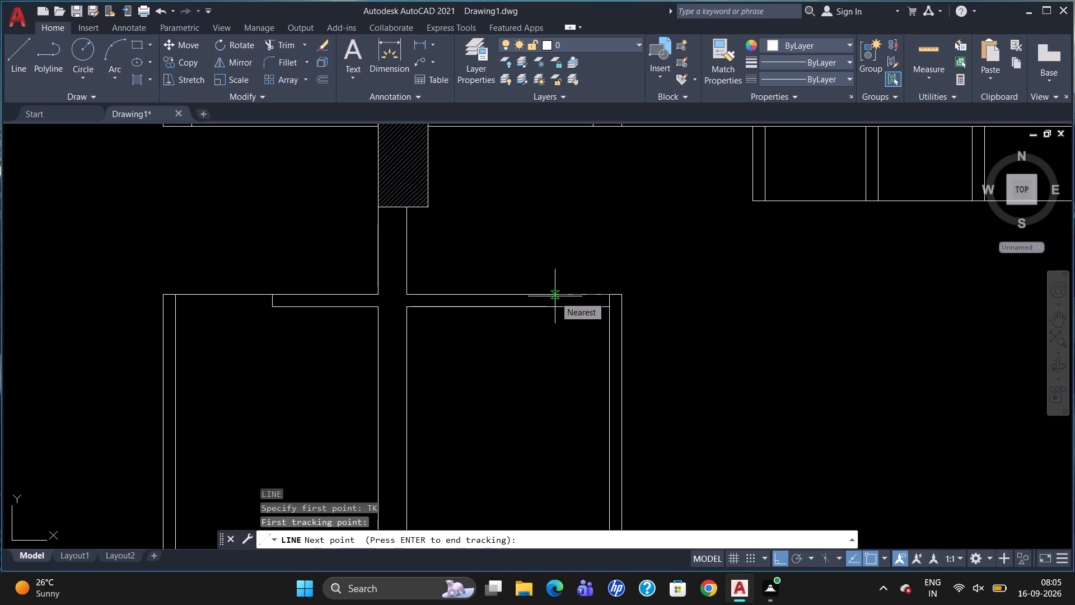
text(800)
key(Return)
key(Return)
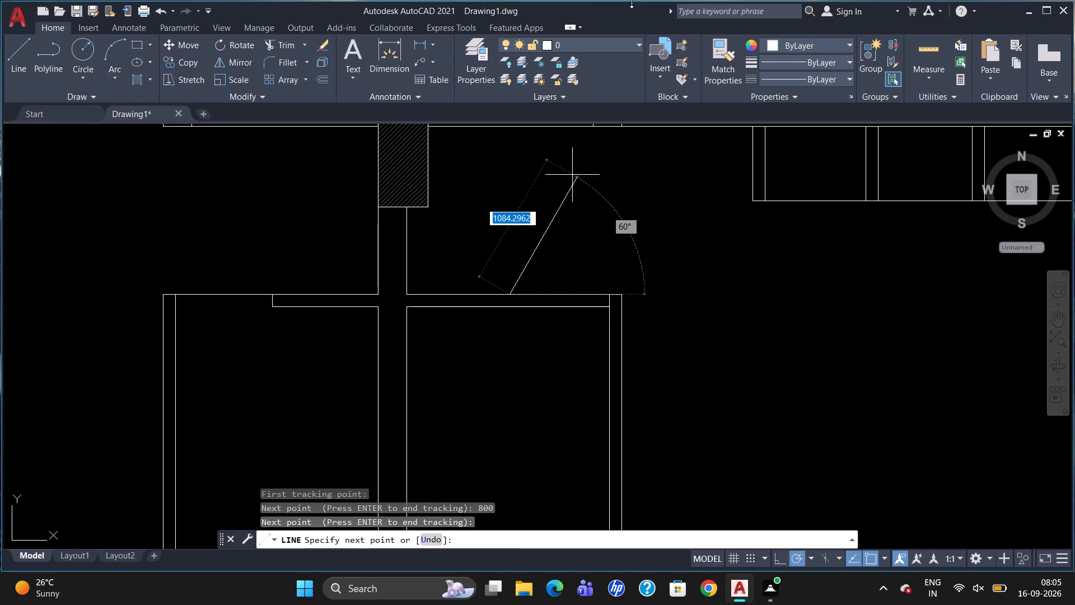
click(513, 308)
key(Escape)
Trim the top partition's lower line between the east small room's new opening line and its east partition.
text(TR)
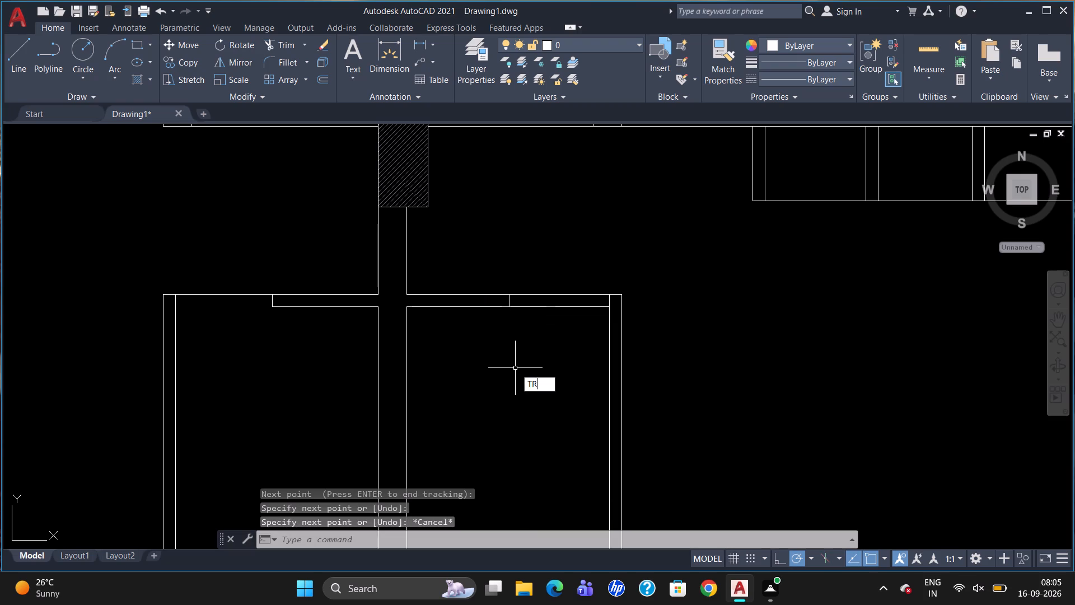
key(Return)
key(Return)
click(541, 306)
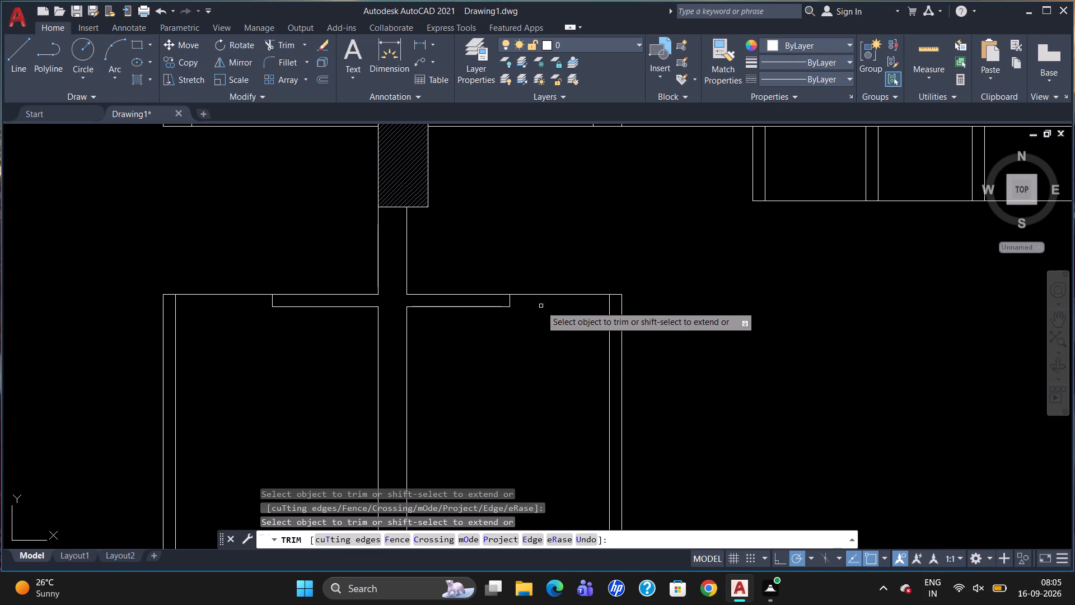
key(Escape)
Draw a line across the horizontal partition north of the small rooms, 200 east of the hatched column's corner.
scroll(557, 320, down, 2)
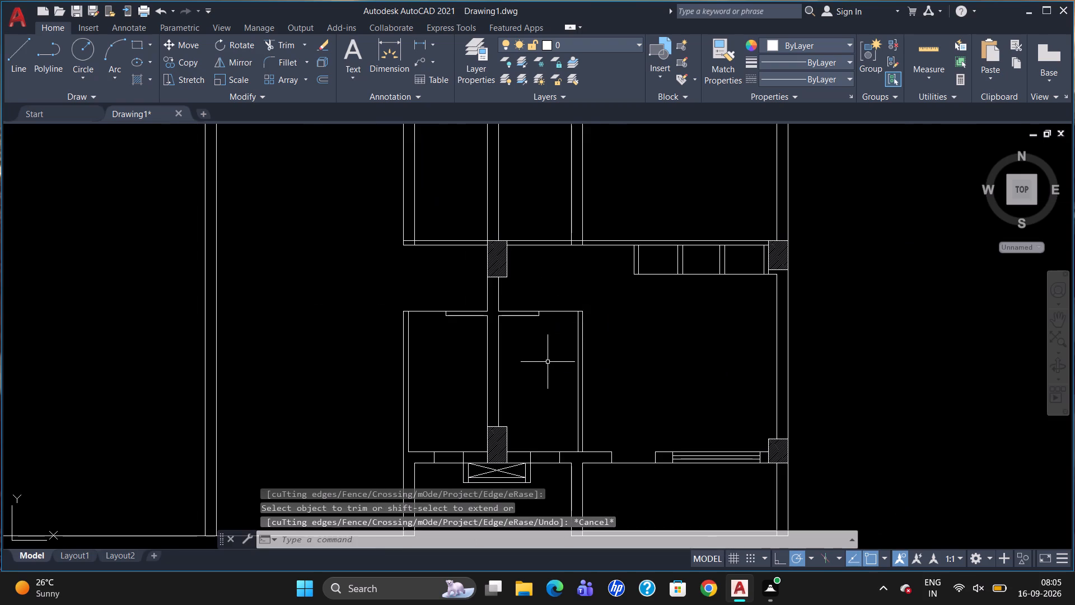
scroll(519, 441, down, 1)
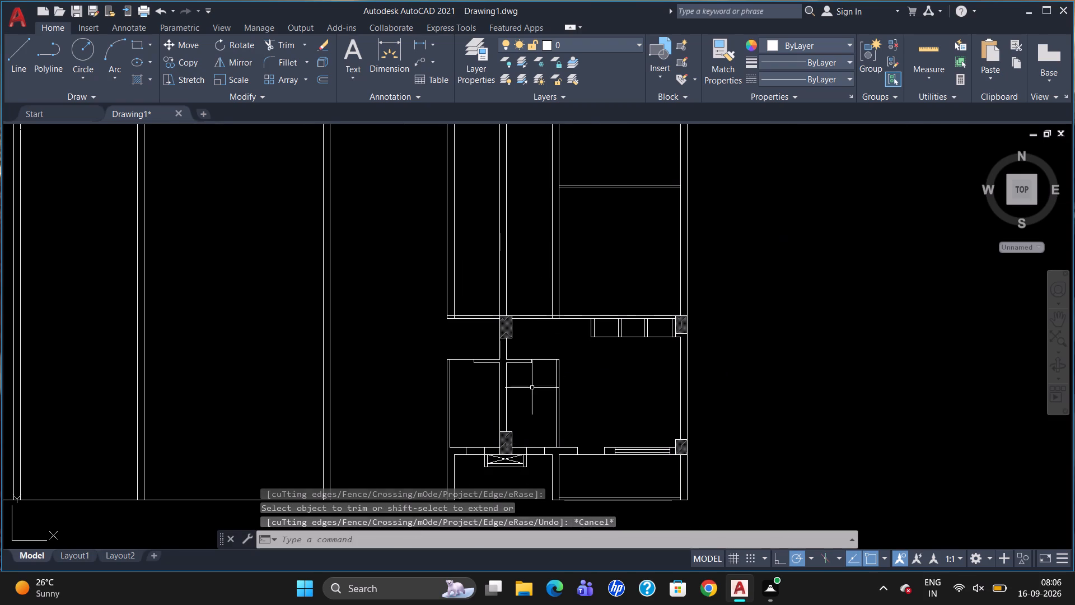
scroll(557, 332, up, 1)
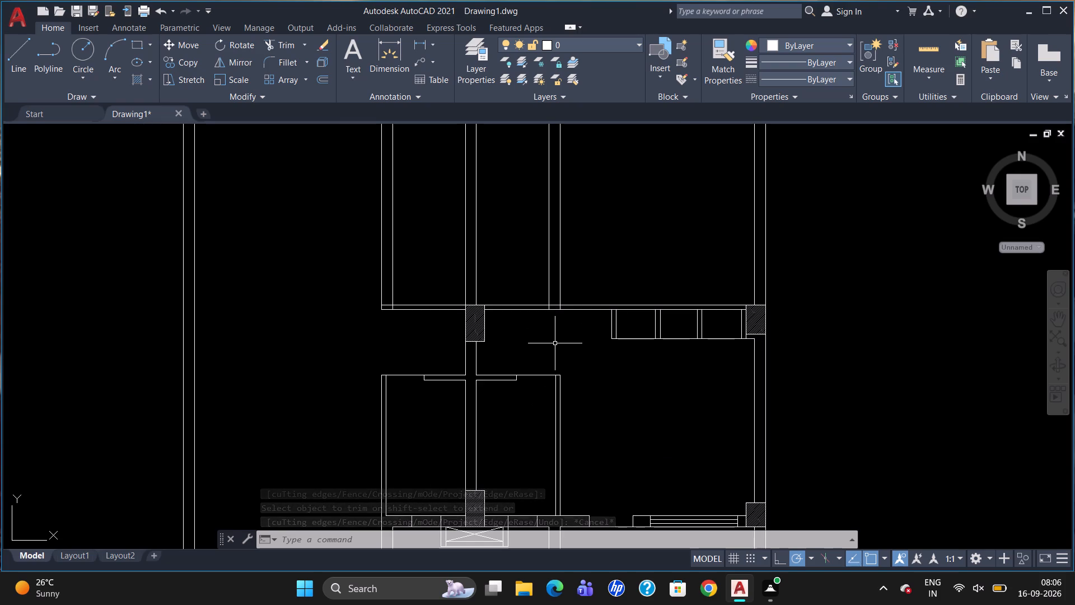
scroll(557, 373, up, 1)
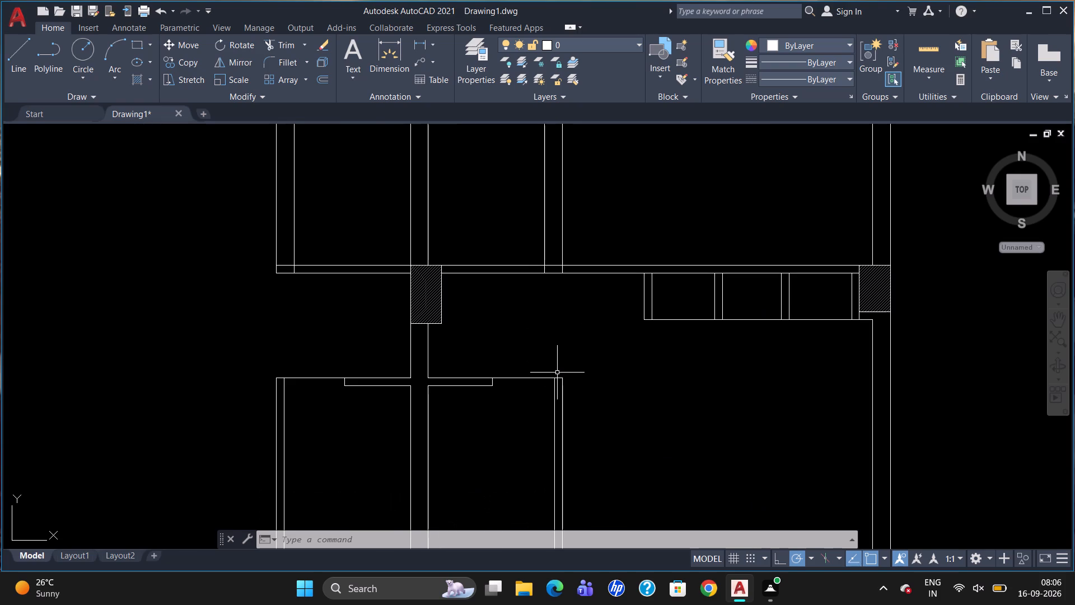
scroll(478, 276, up, 1)
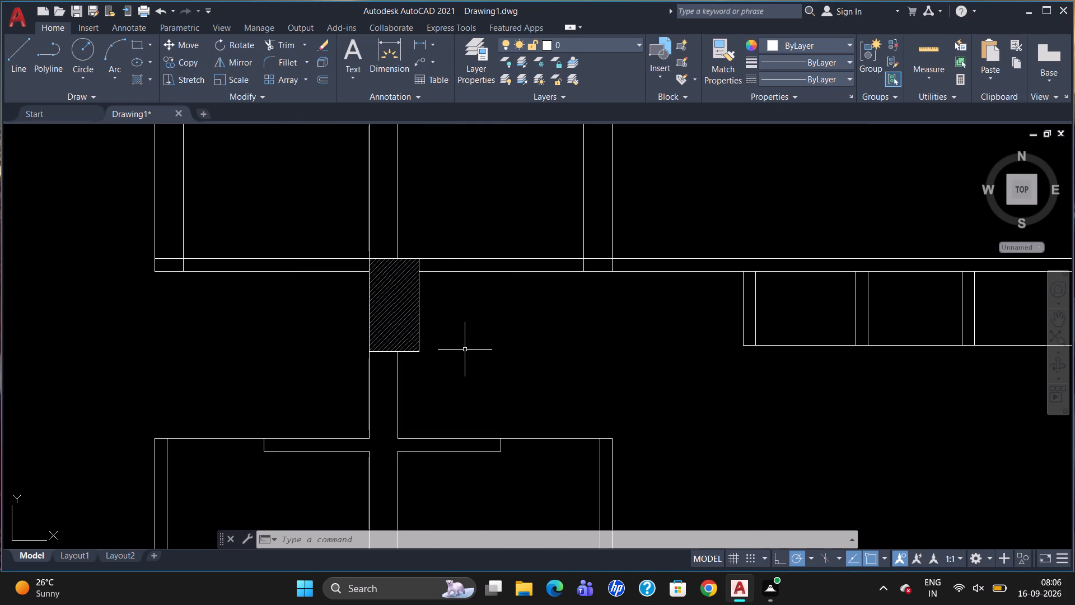
key(l)
key(Return)
text(TK)
key(Return)
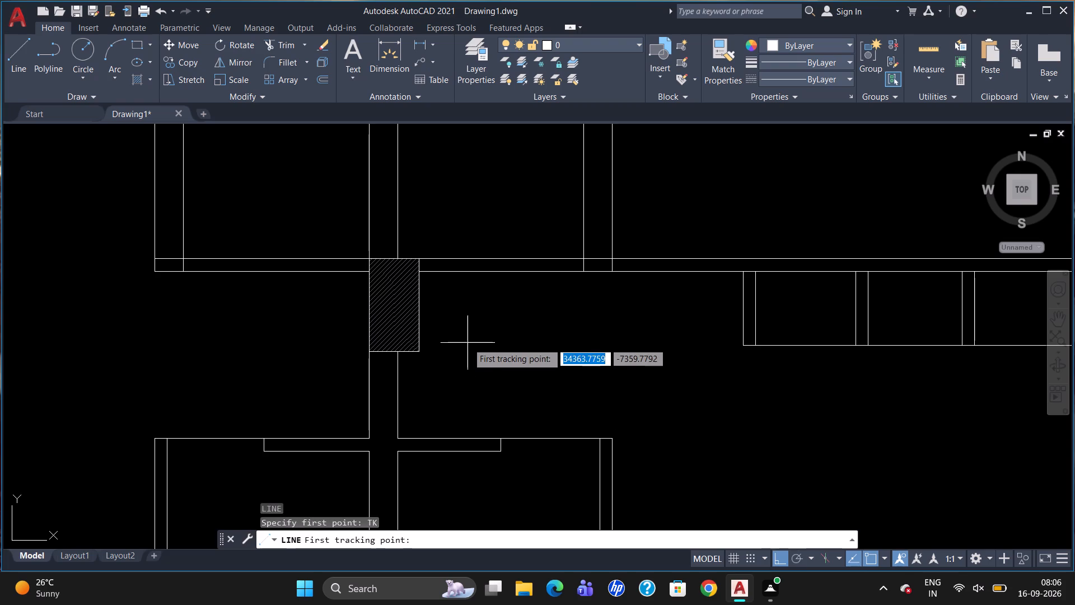
click(421, 259)
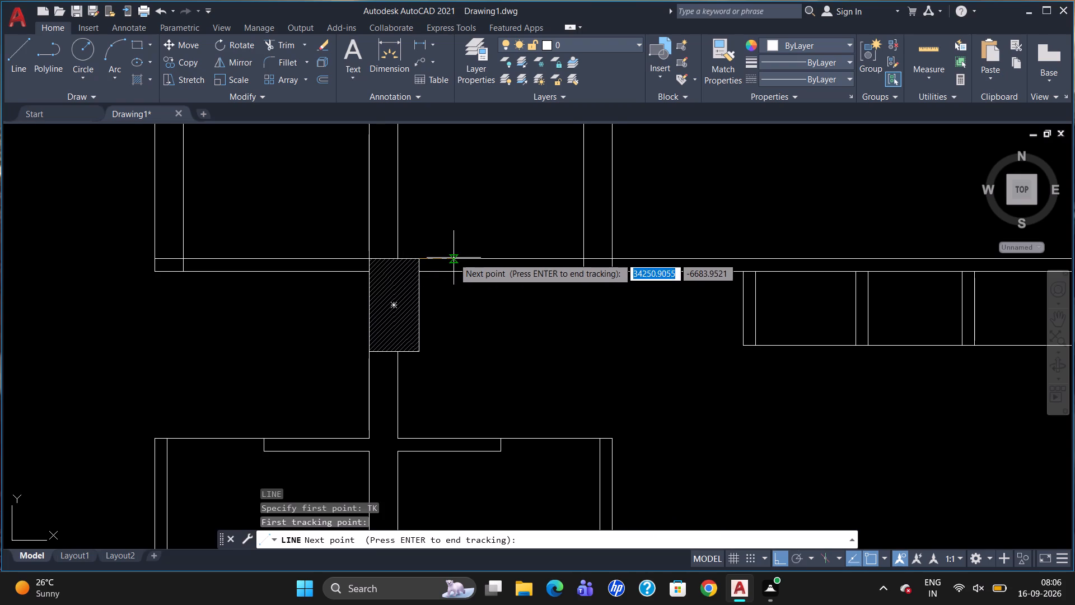
text(200)
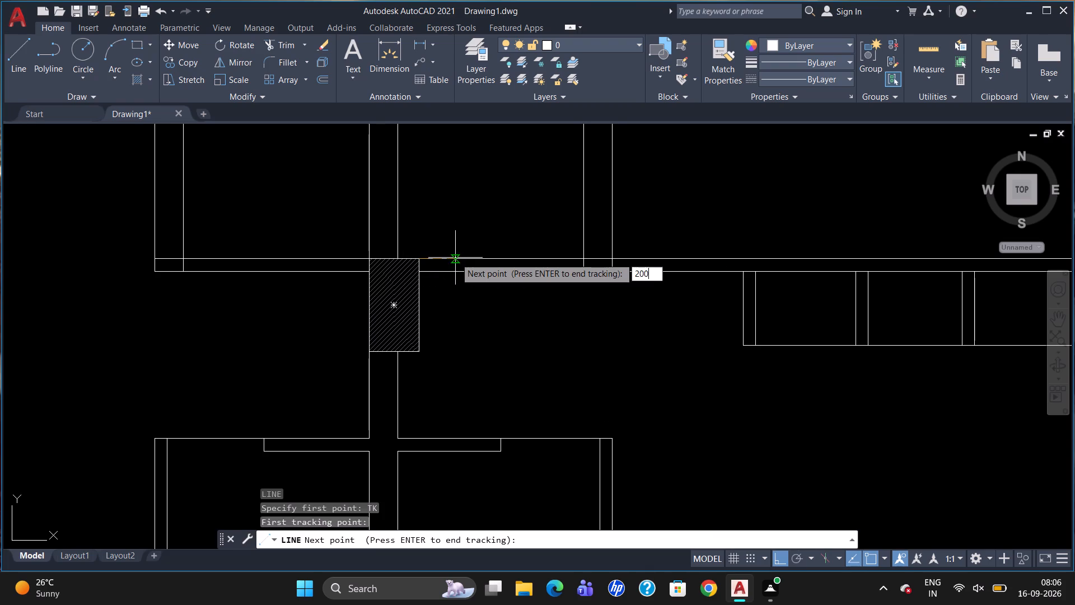
key(Return)
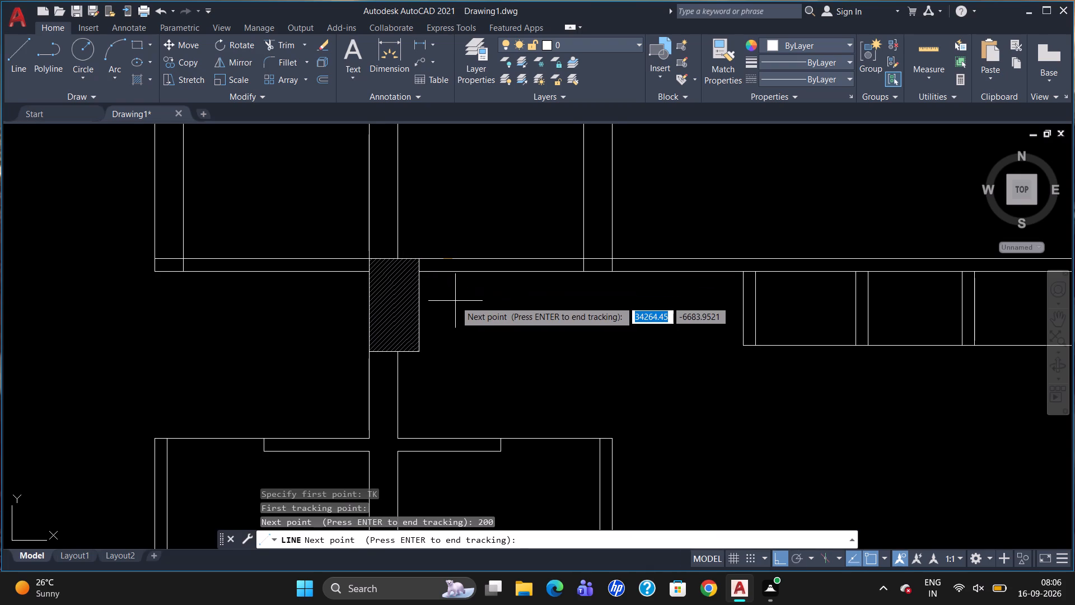
key(Return)
scroll(442, 283, up, 2)
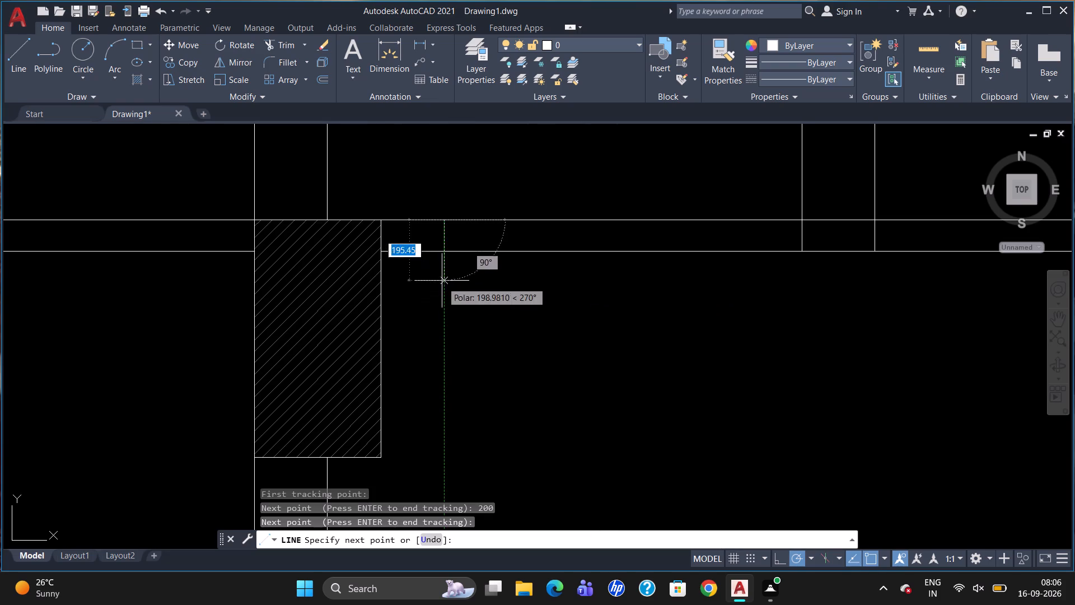
click(444, 250)
key(Escape)
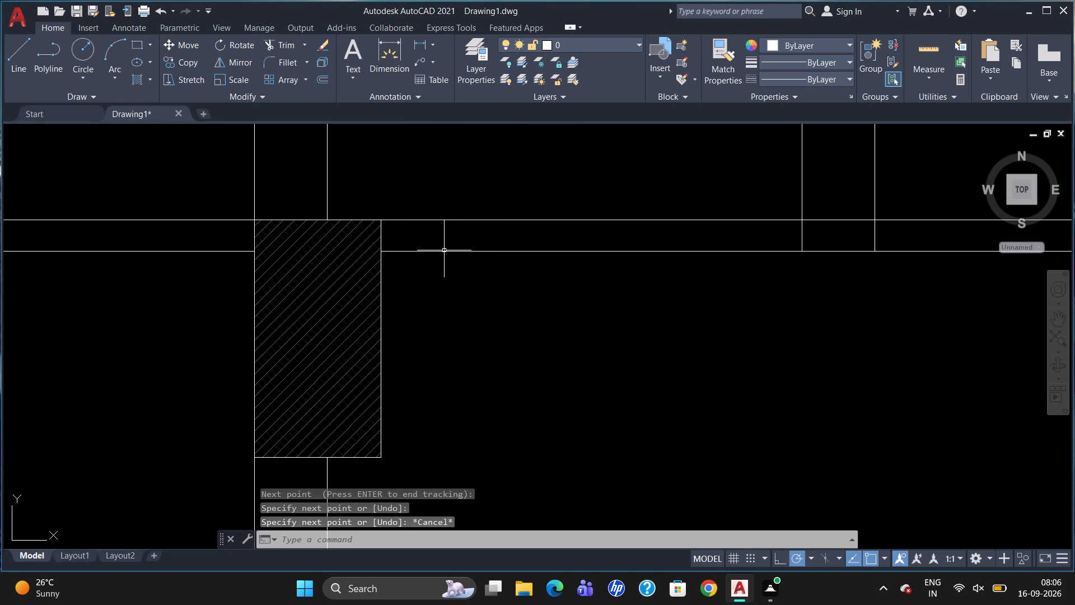
Draw a matching line across the same partition, 200 west of the hatched column's corner.
key(l)
key(Return)
text(TK)
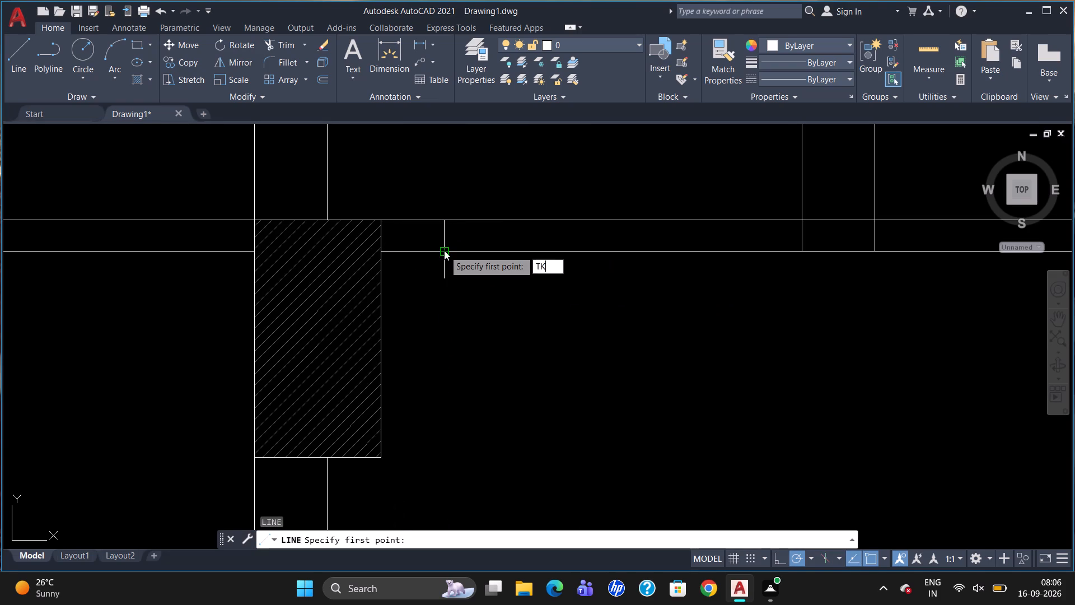
key(Return)
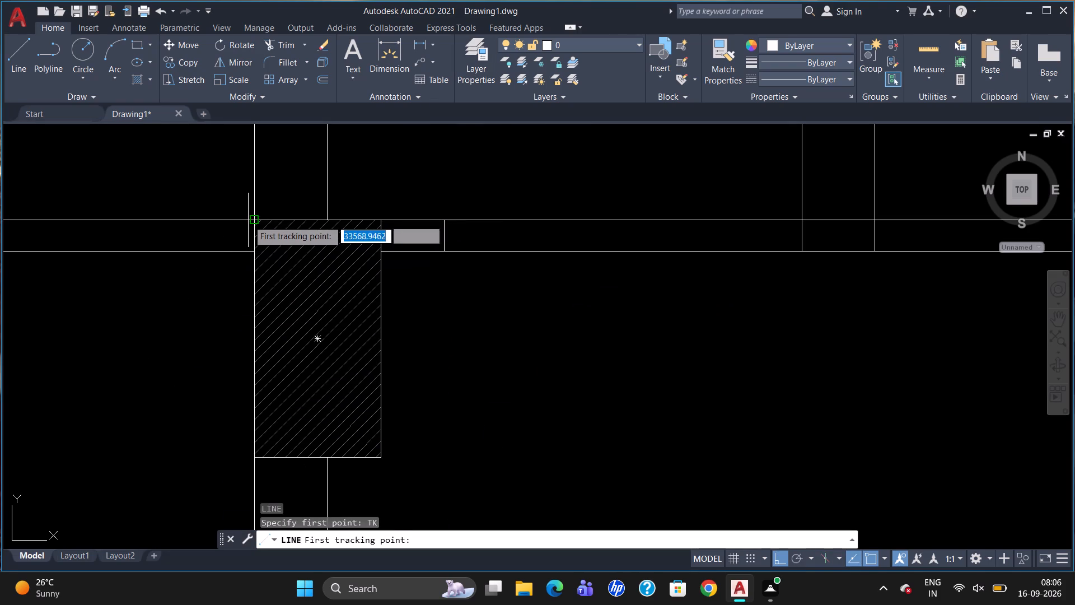
click(250, 218)
text(200)
key(Return)
key(Return)
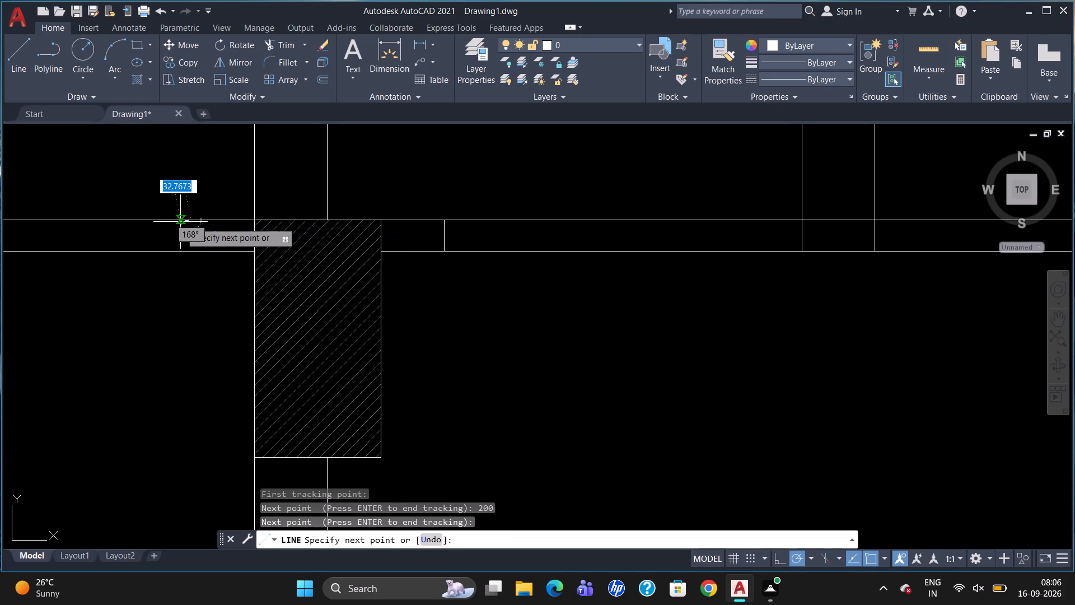
click(188, 252)
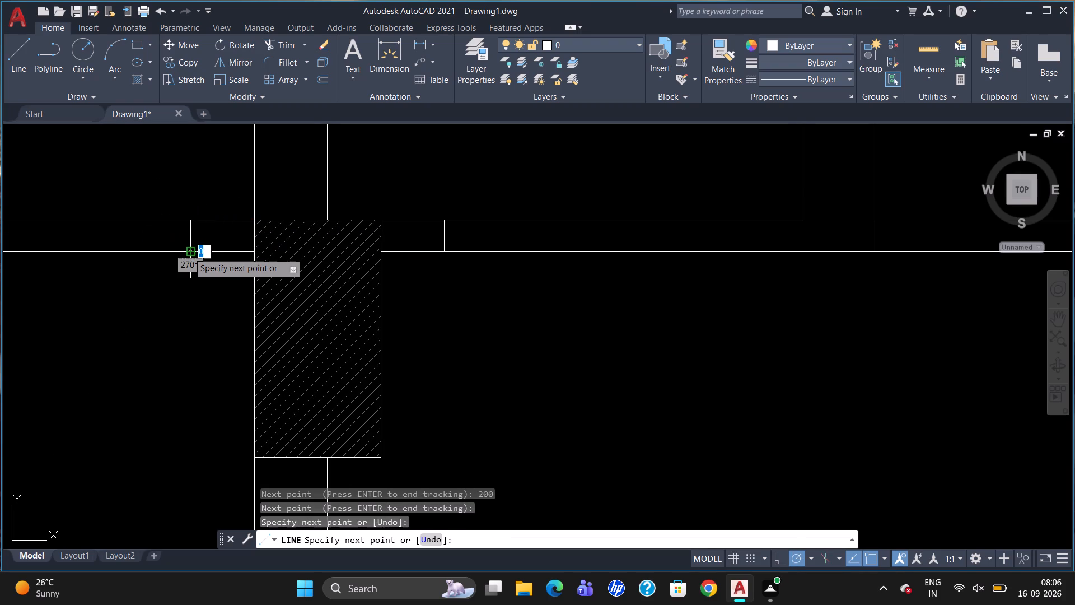
key(Escape)
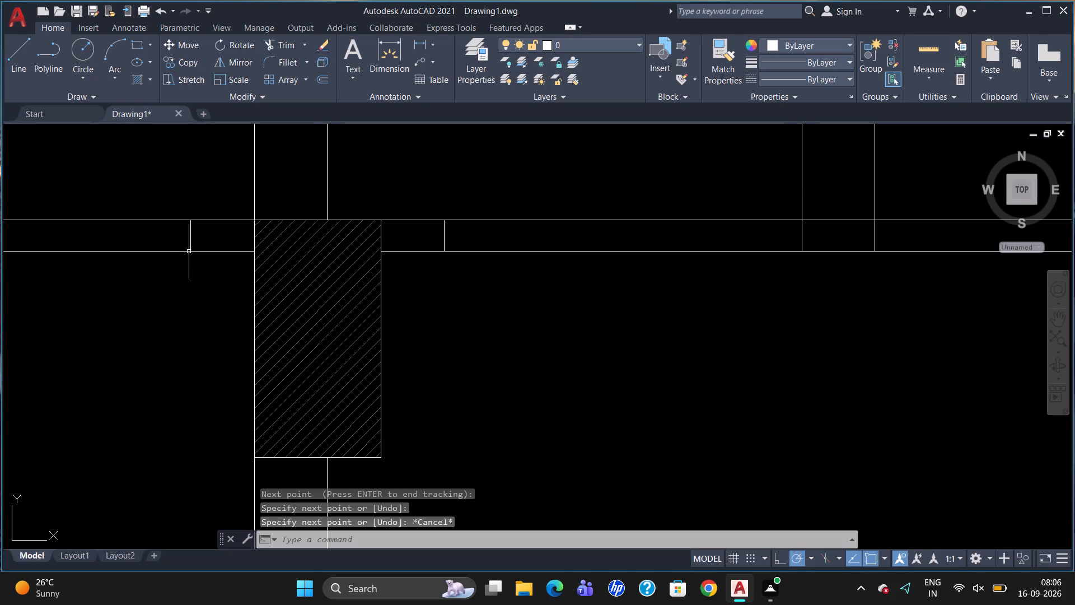
Offset the two new partition lines by 900, each outward from the hatched column.
scroll(686, 399, down, 2)
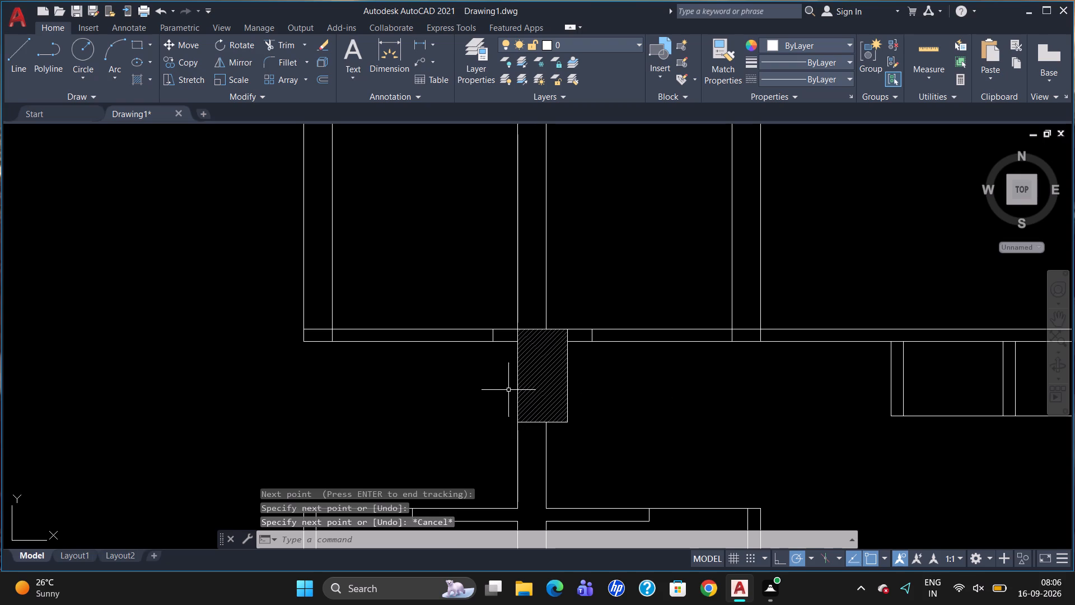
key(o)
key(Return)
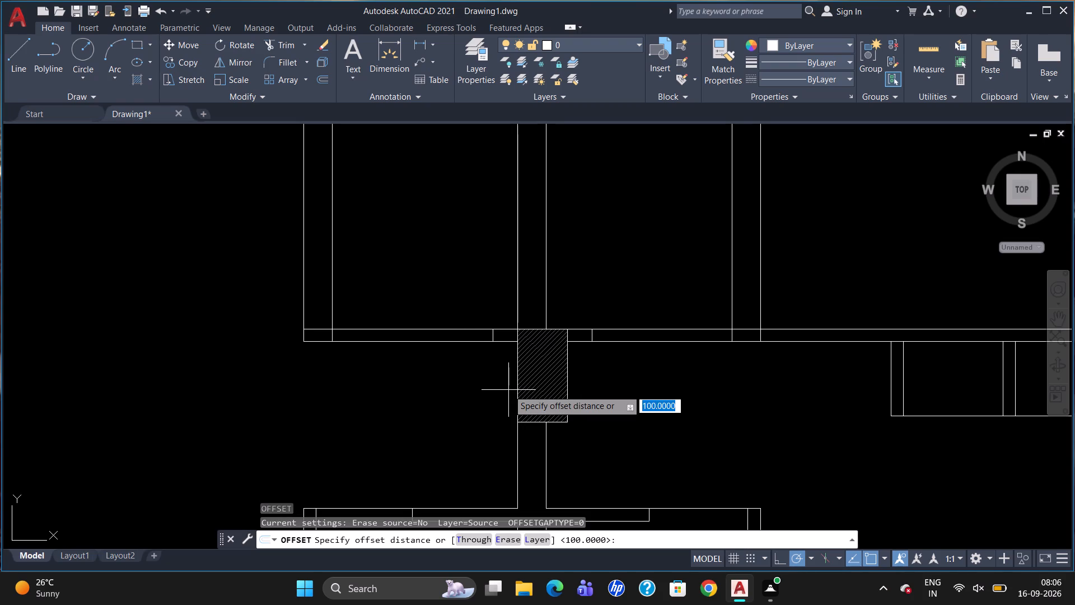
text(900)
key(Return)
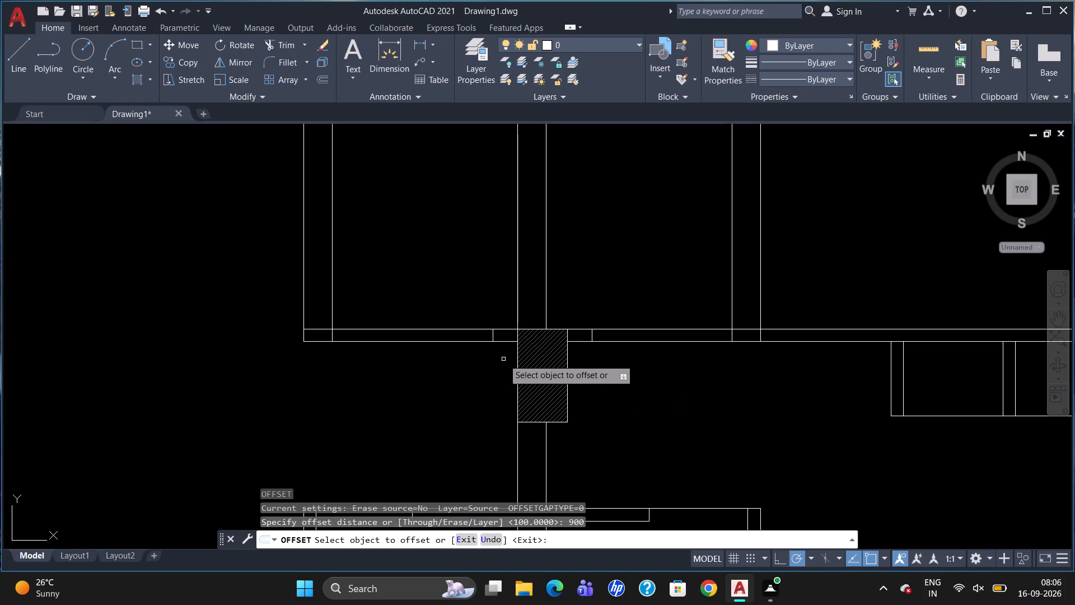
click(493, 334)
click(442, 362)
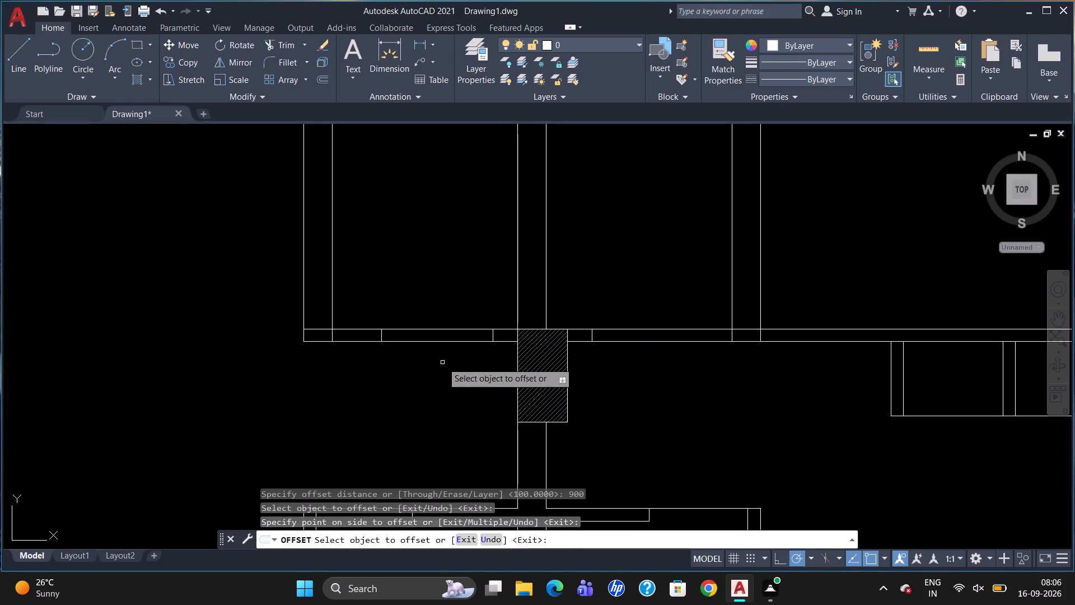
click(593, 336)
click(642, 342)
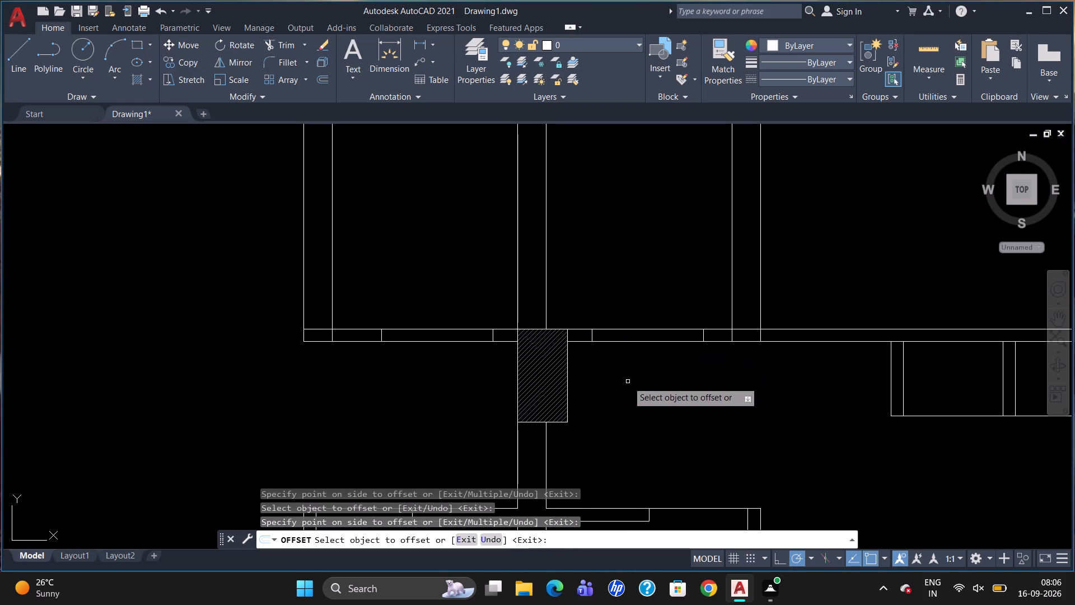
scroll(584, 258, down, 1)
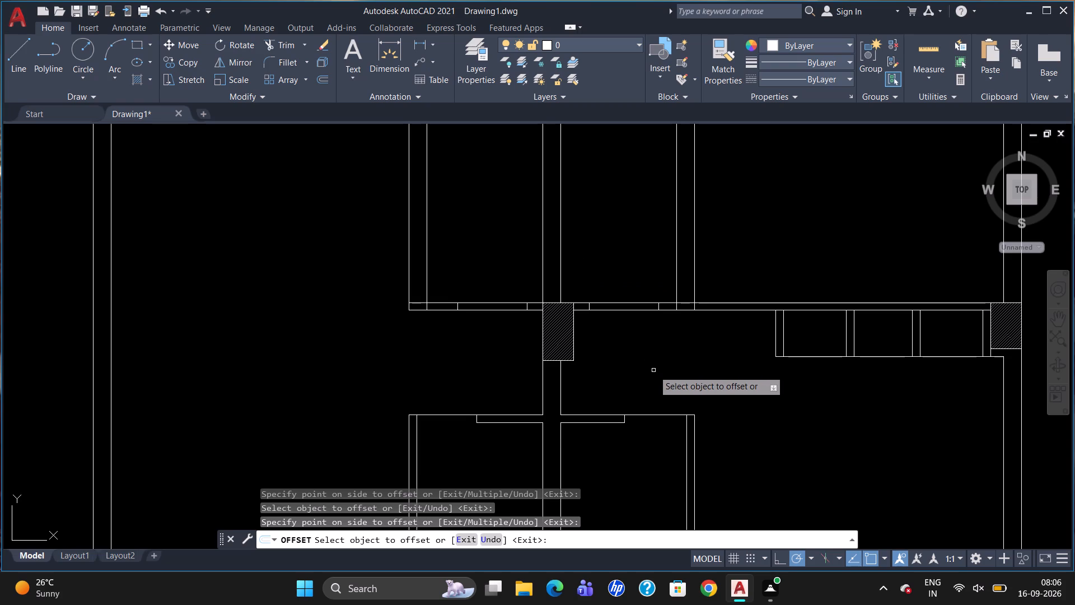
key(Escape)
Trim both partition lines between each offset pair to make 900 openings east and west of the hatched column.
text(TR)
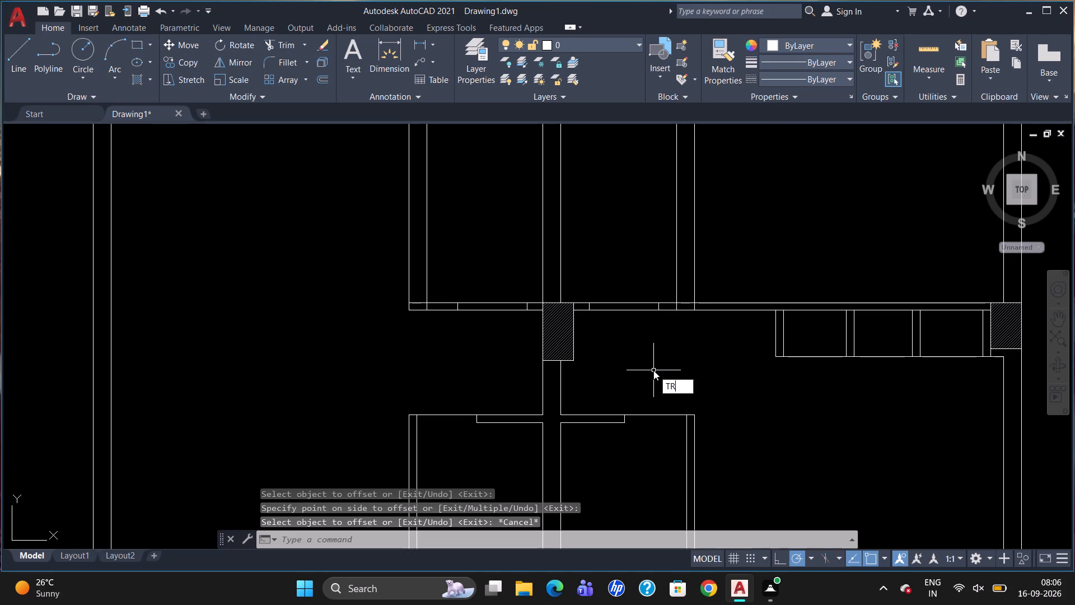
key(Return)
key(Return)
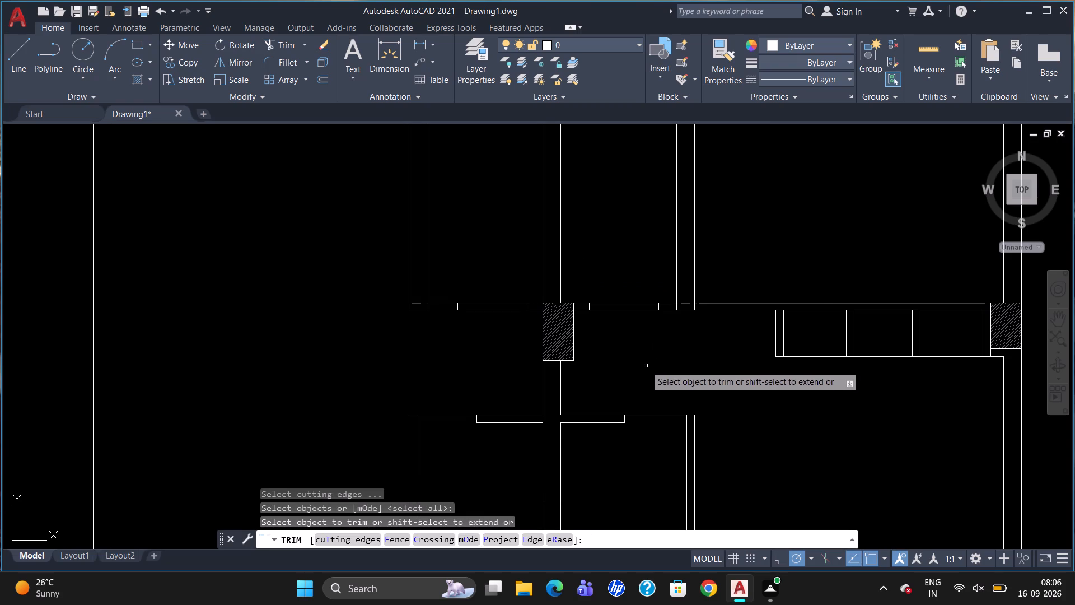
drag(614, 285, 623, 353)
click(623, 353)
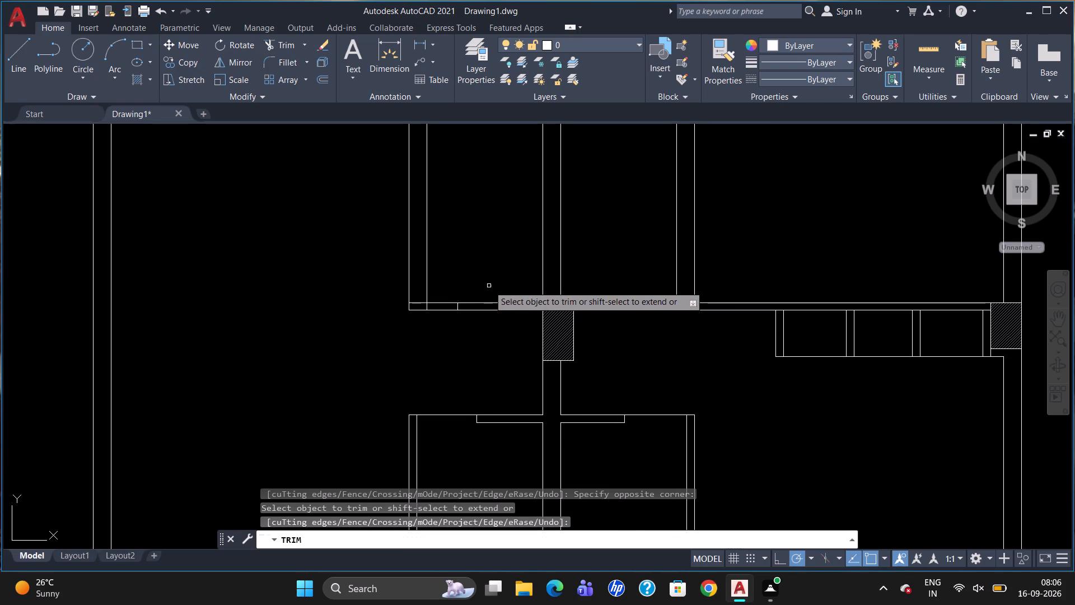
drag(488, 283, 486, 353)
click(485, 353)
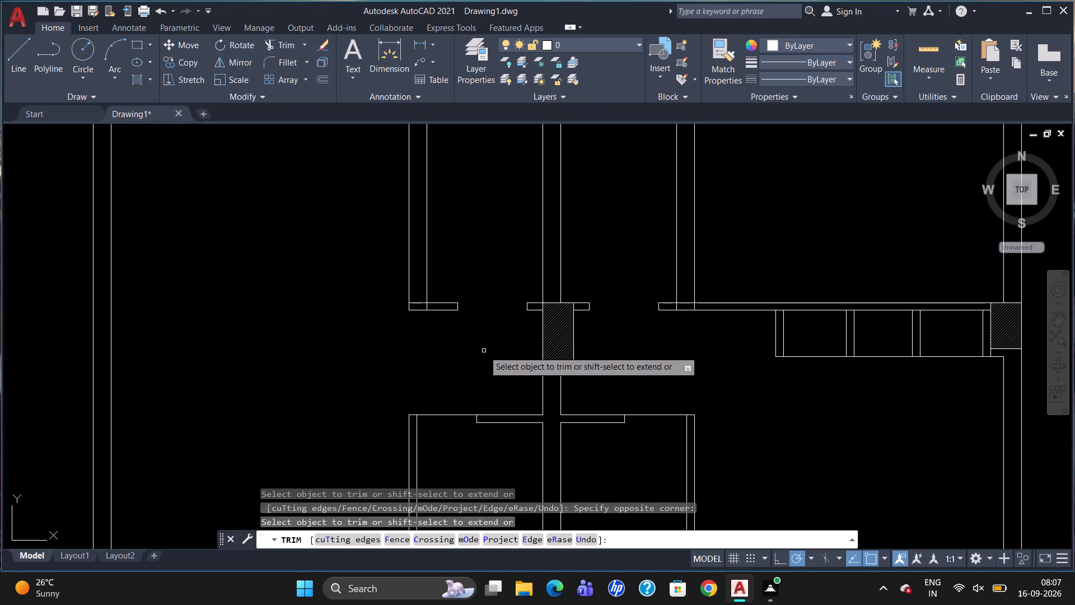
click(484, 351)
click(479, 353)
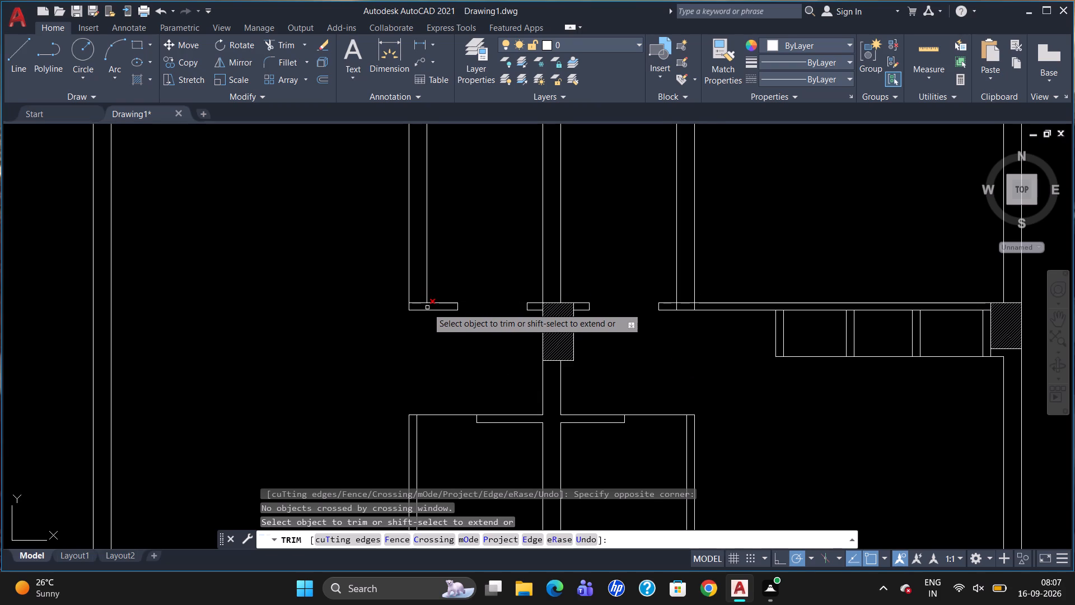
Trim the west wall's inner line where it crosses the horizontal partition.
click(427, 308)
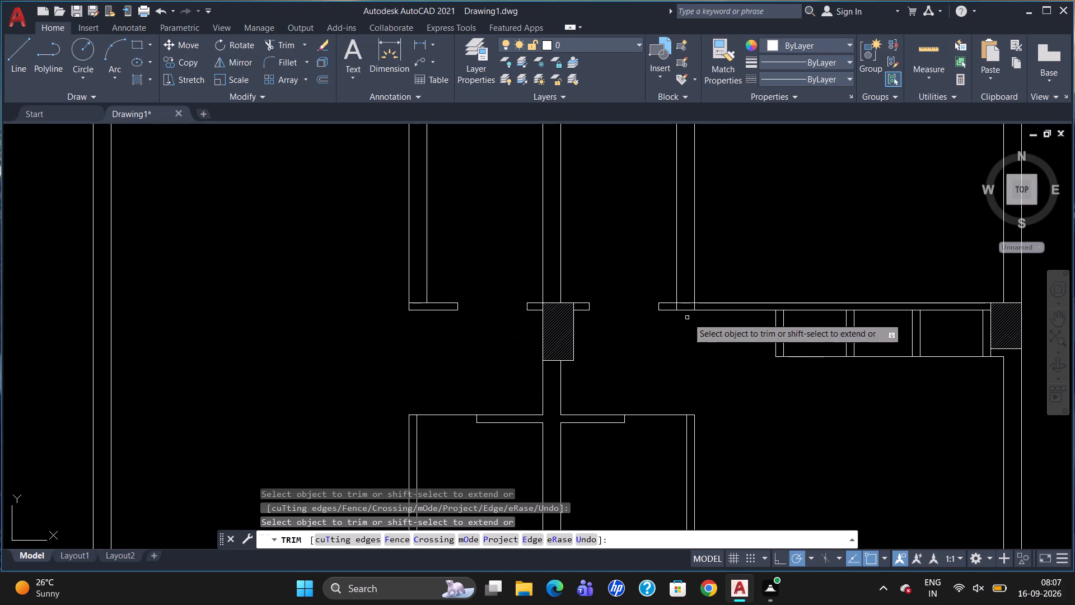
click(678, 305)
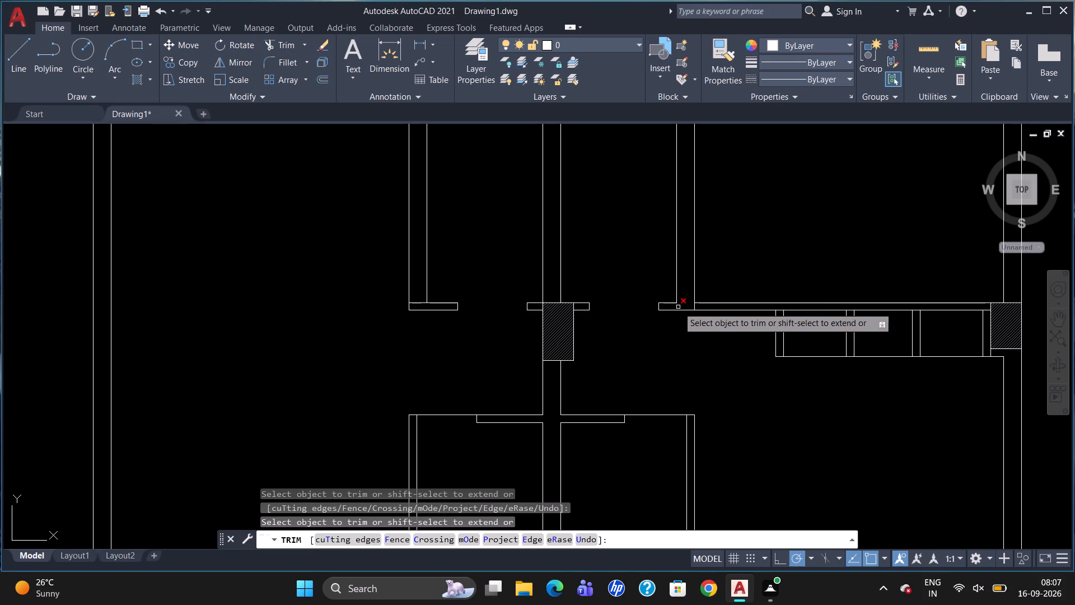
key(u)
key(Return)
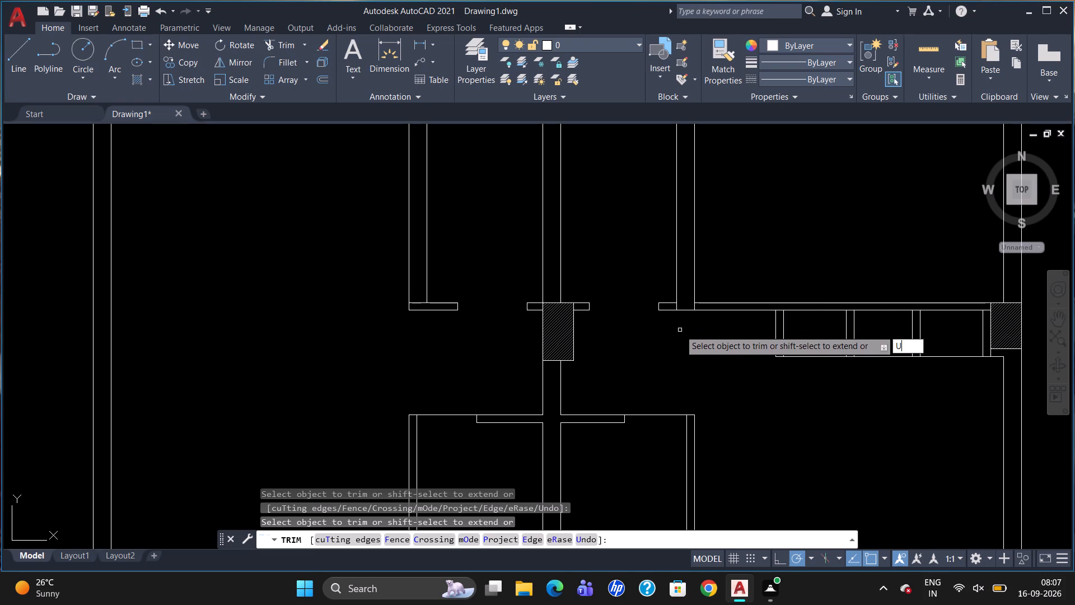
Trim both lines of the vertical wall where they cross the horizontal partition, just east of the eastern 900 opening.
scroll(667, 308, up, 1)
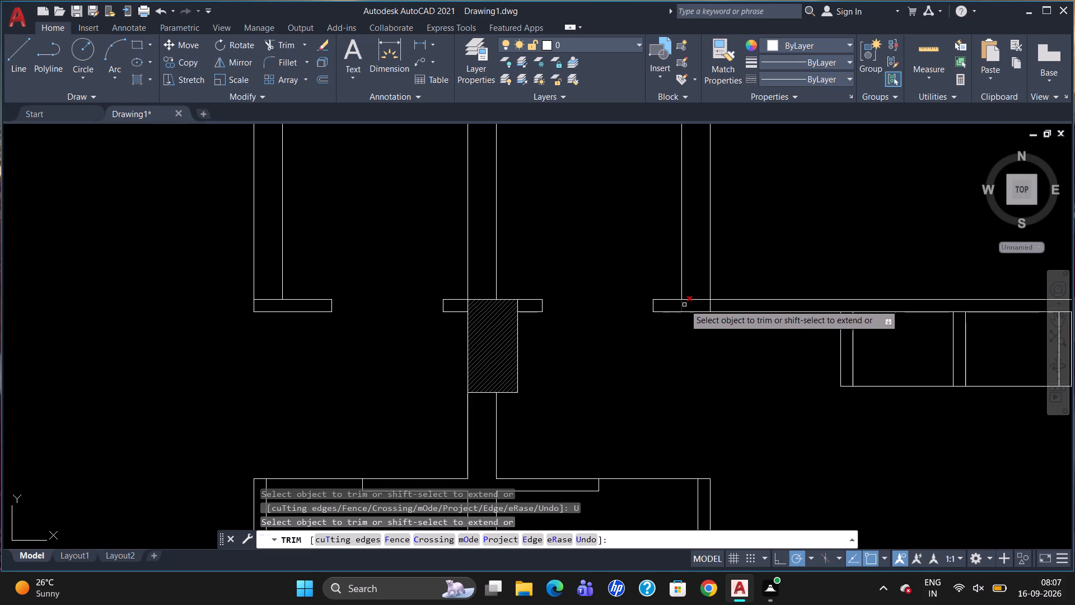
click(684, 304)
click(679, 306)
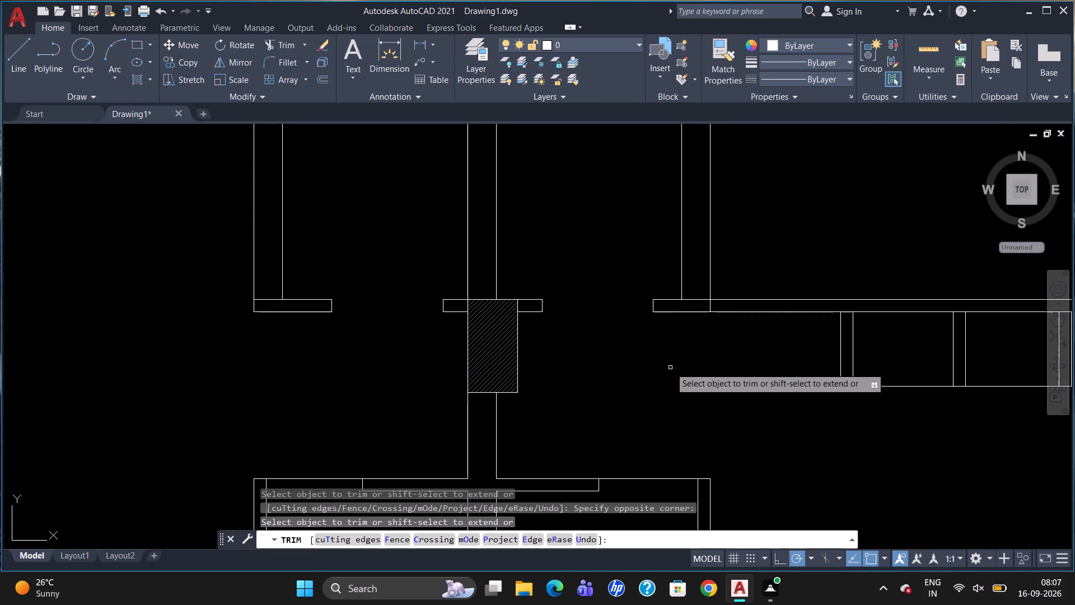
scroll(654, 357, down, 2)
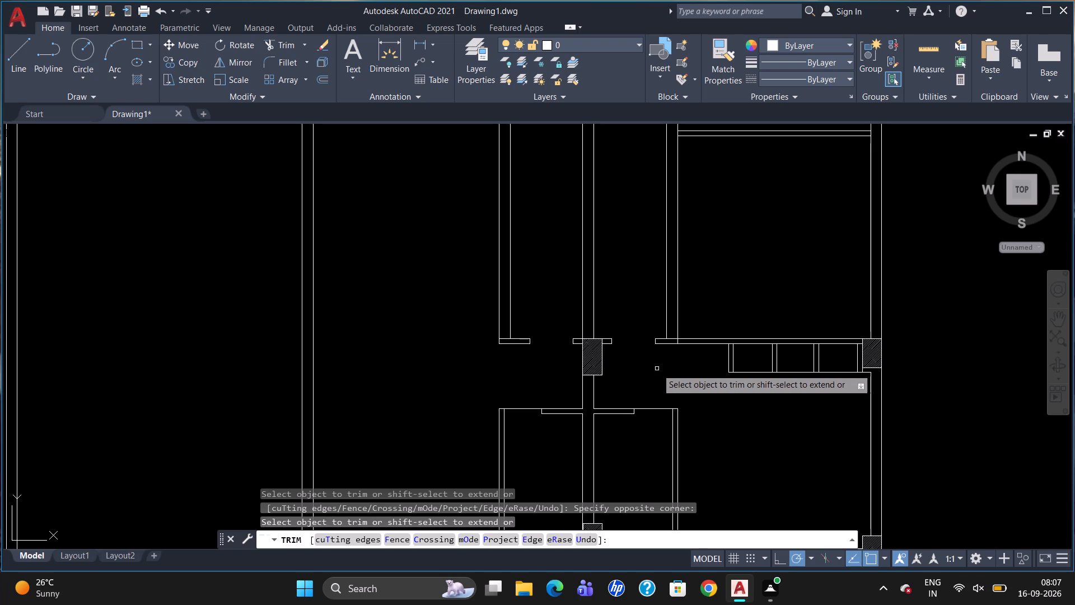
scroll(674, 334, up, 2)
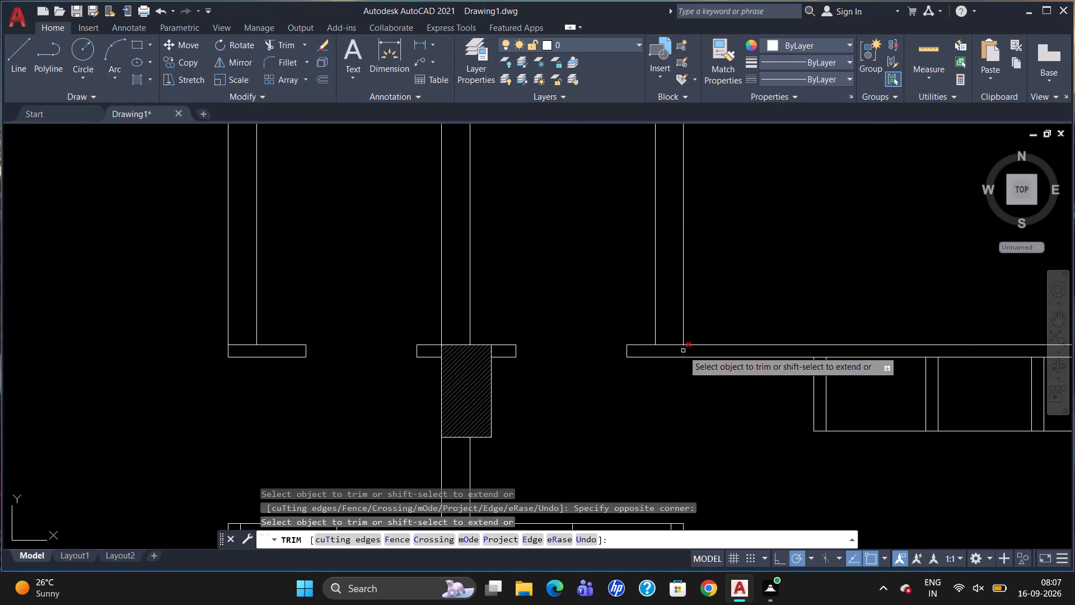
click(683, 351)
scroll(723, 318, down, 2)
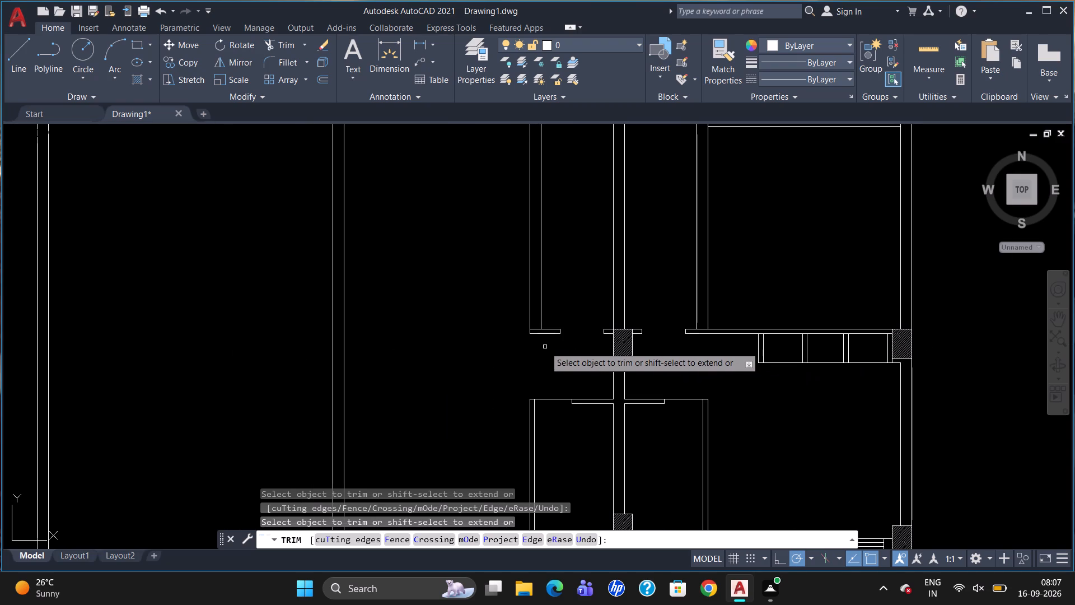
scroll(428, 364, down, 2)
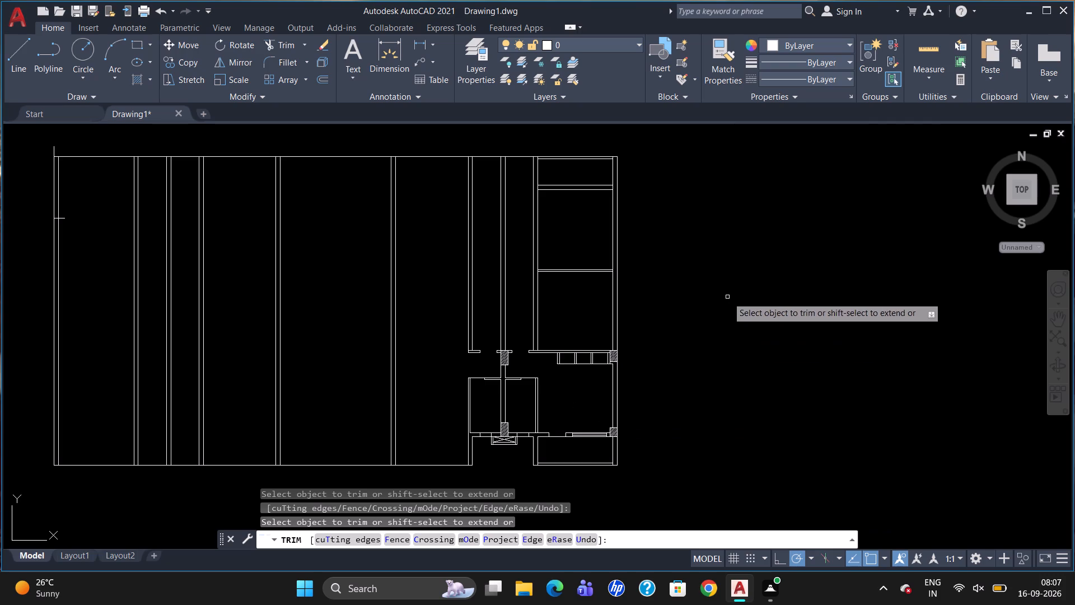
scroll(724, 301, down, 1)
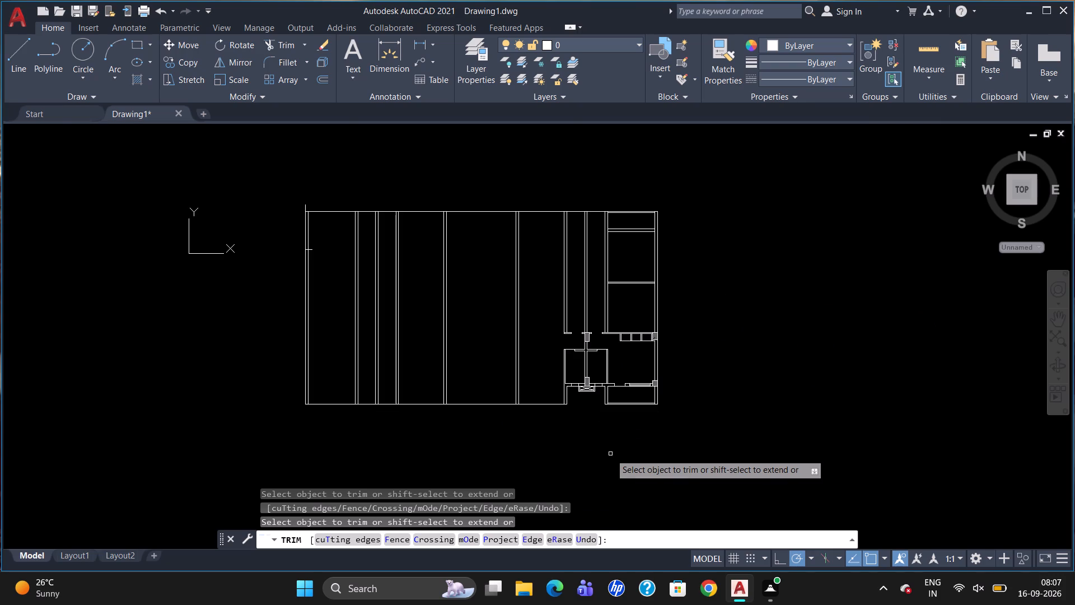
scroll(610, 454, up, 2)
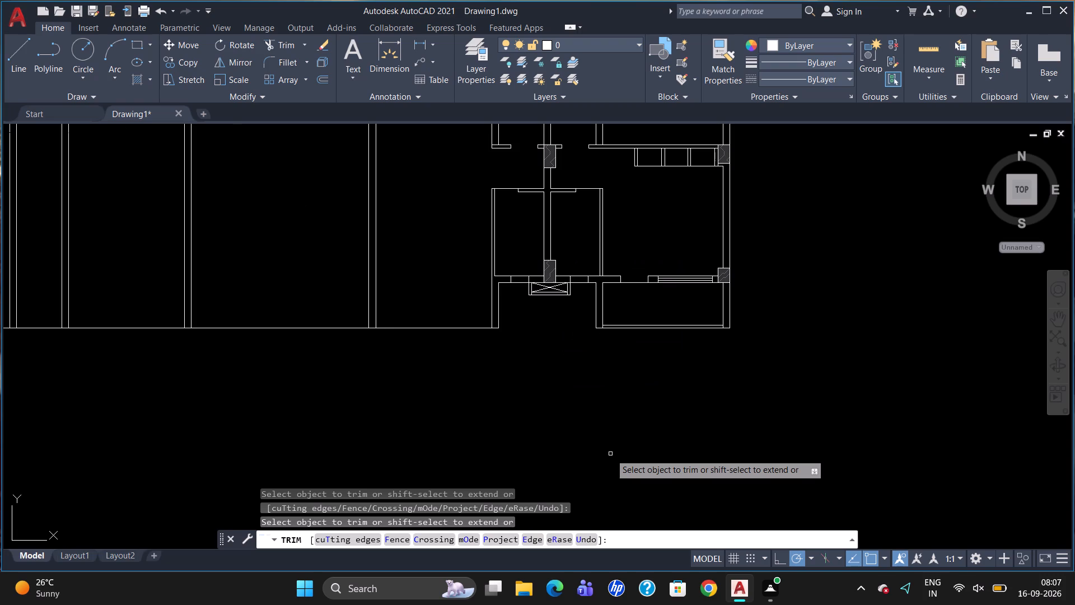
key(Escape)
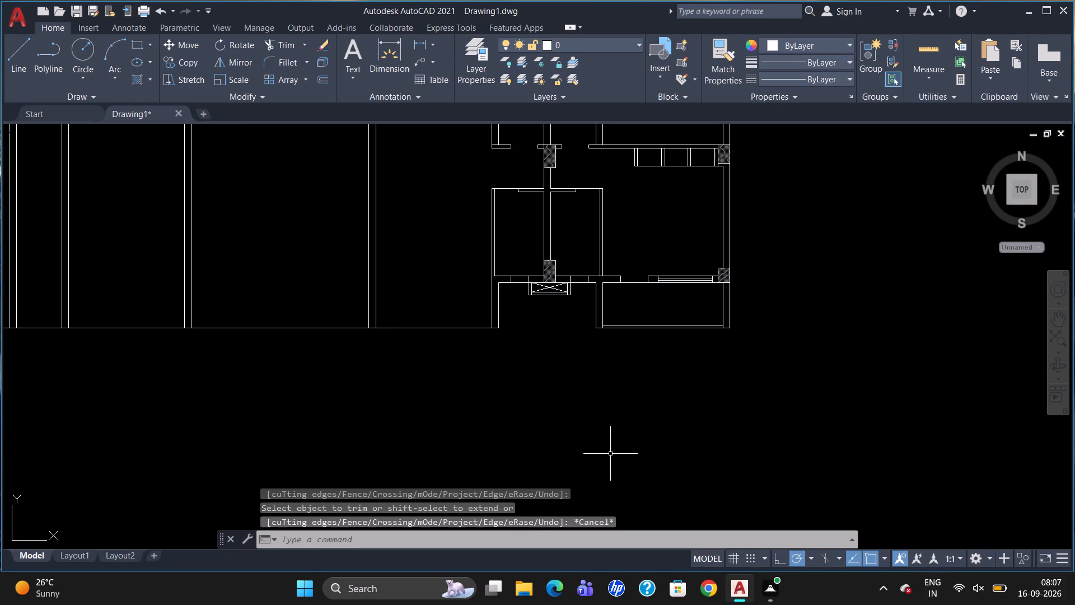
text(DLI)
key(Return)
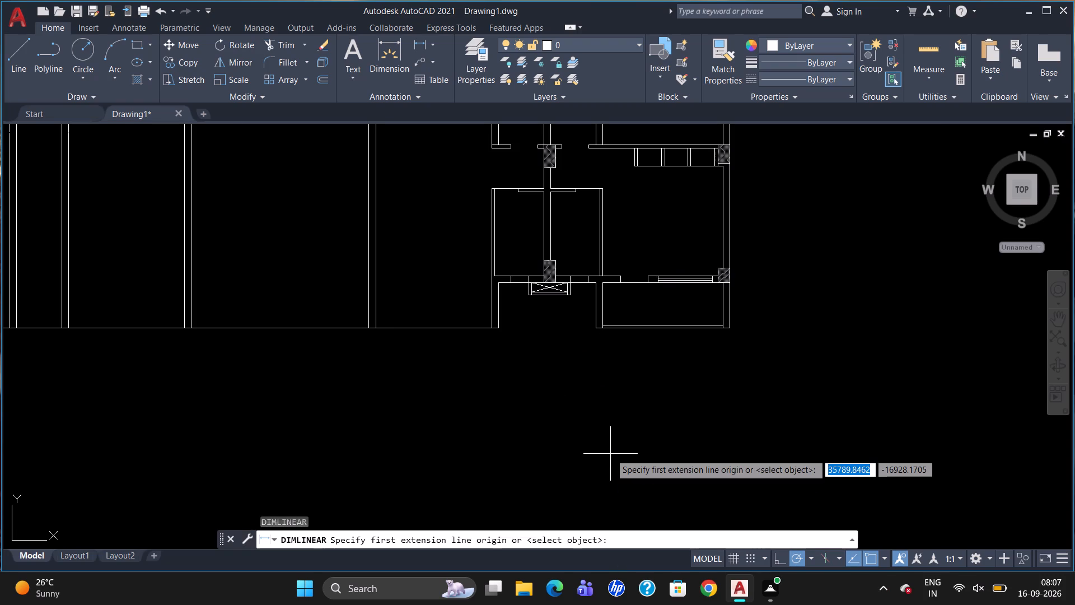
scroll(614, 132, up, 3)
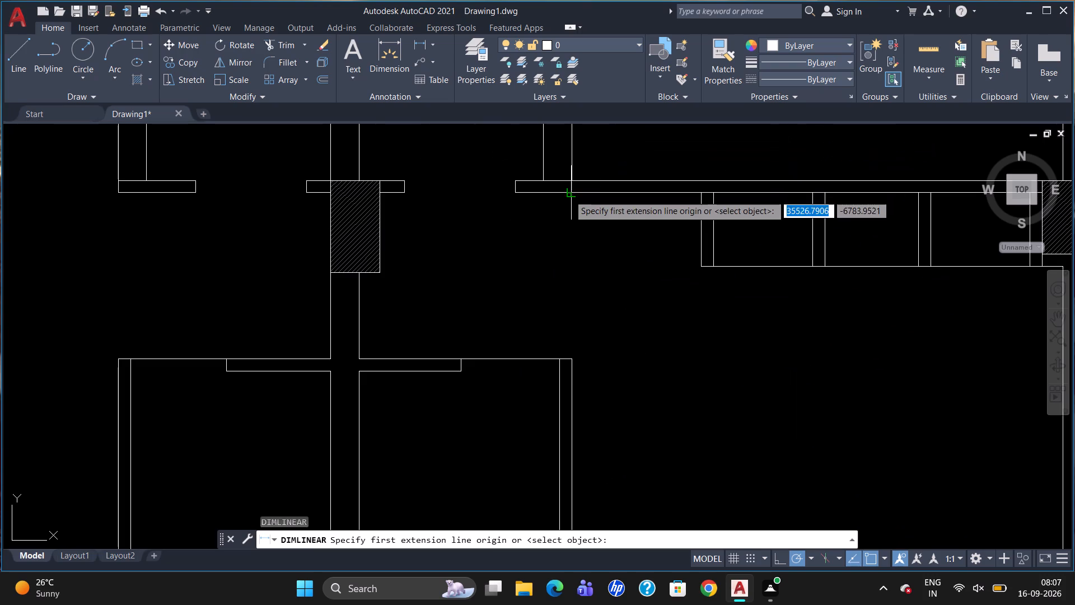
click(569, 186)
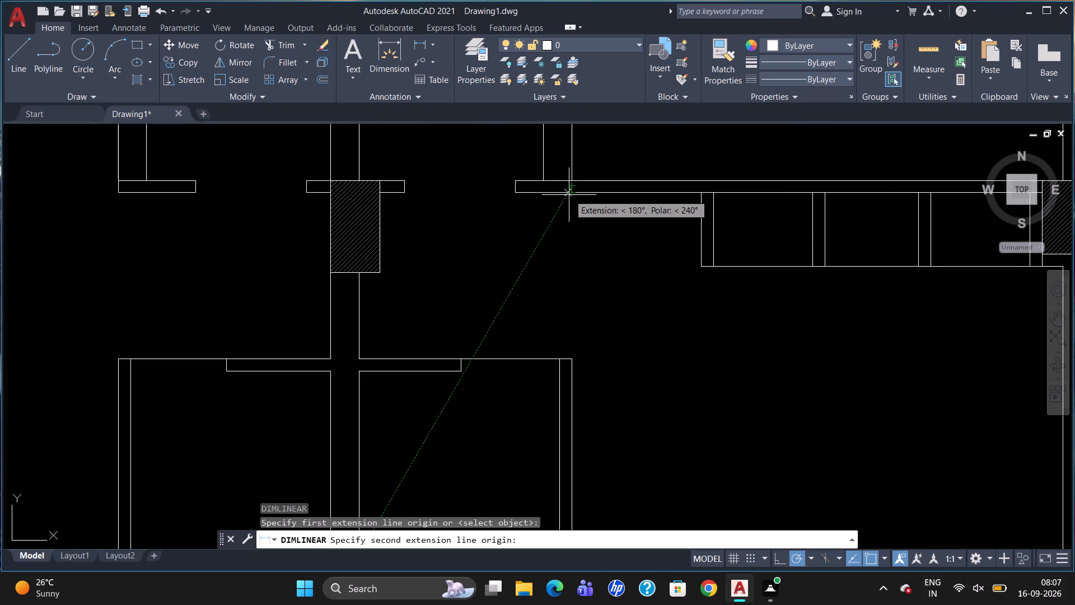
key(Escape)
Measure the vertical gap between the small room's northeast corner and the horizontal partition with a linear dimension, and delete the dimension.
text(DLI)
key(Return)
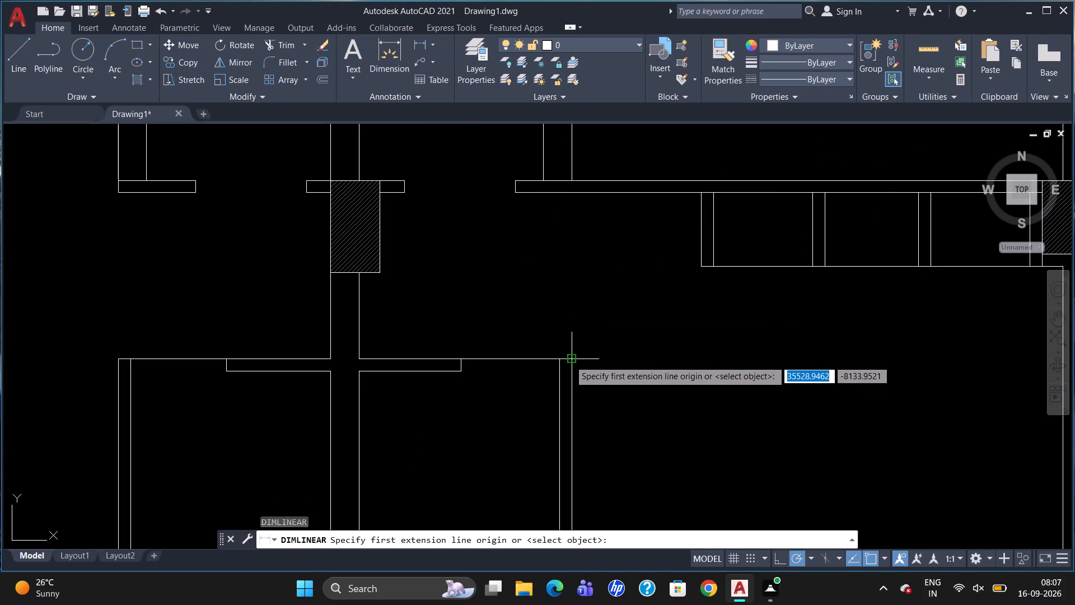
click(569, 360)
click(572, 196)
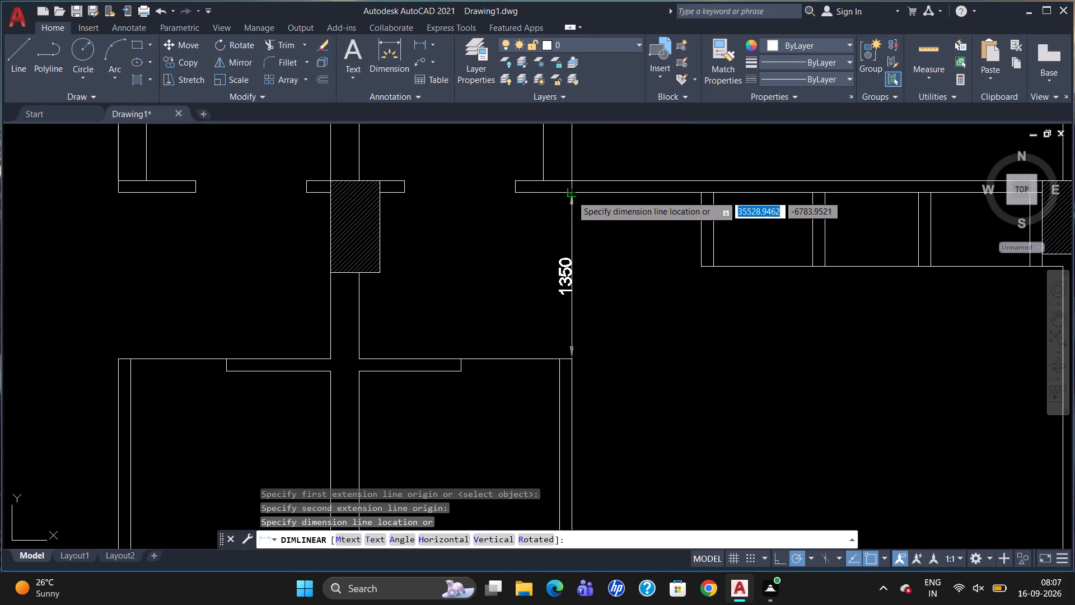
click(572, 196)
click(559, 274)
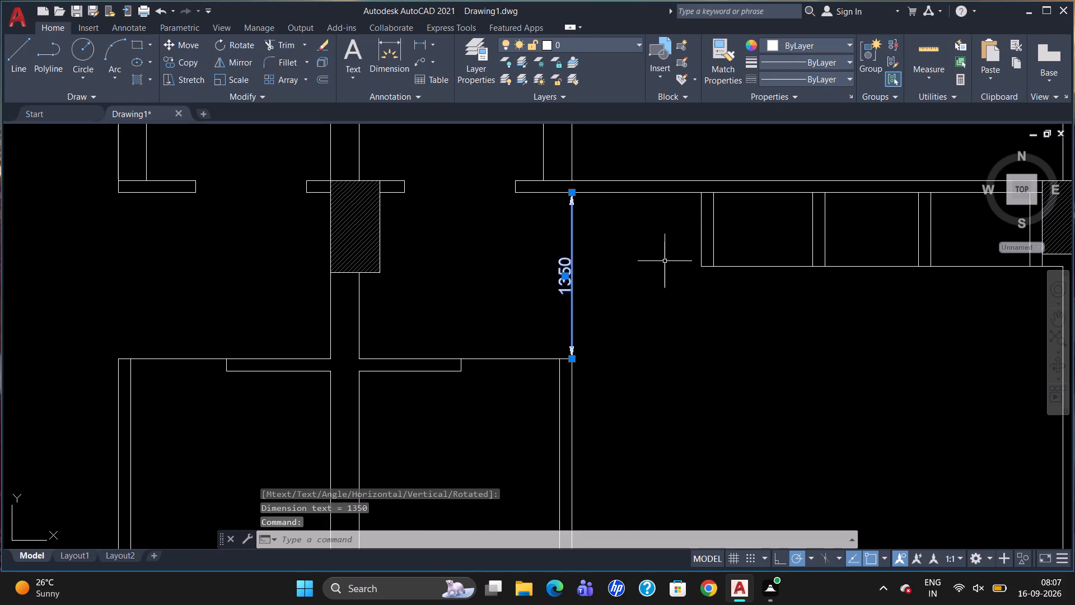
key(Delete)
Draw a horizontal line about 3850 long from the western partition stub's upper corner west to the adjacent wall's inner face.
scroll(664, 258, down, 3)
scroll(725, 231, down, 1)
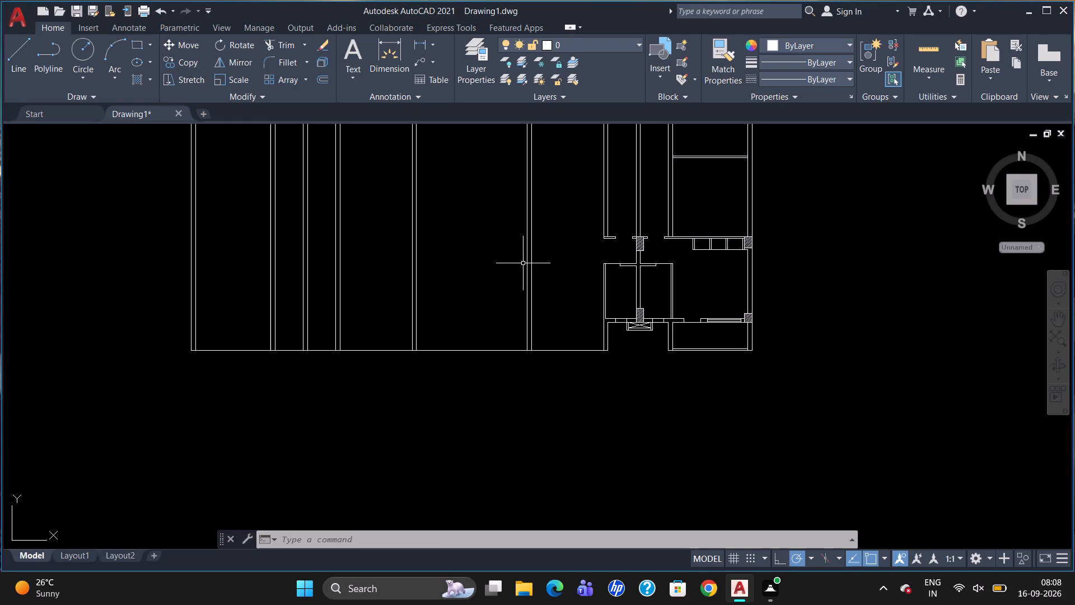
scroll(605, 204, up, 2)
scroll(601, 251, down, 1)
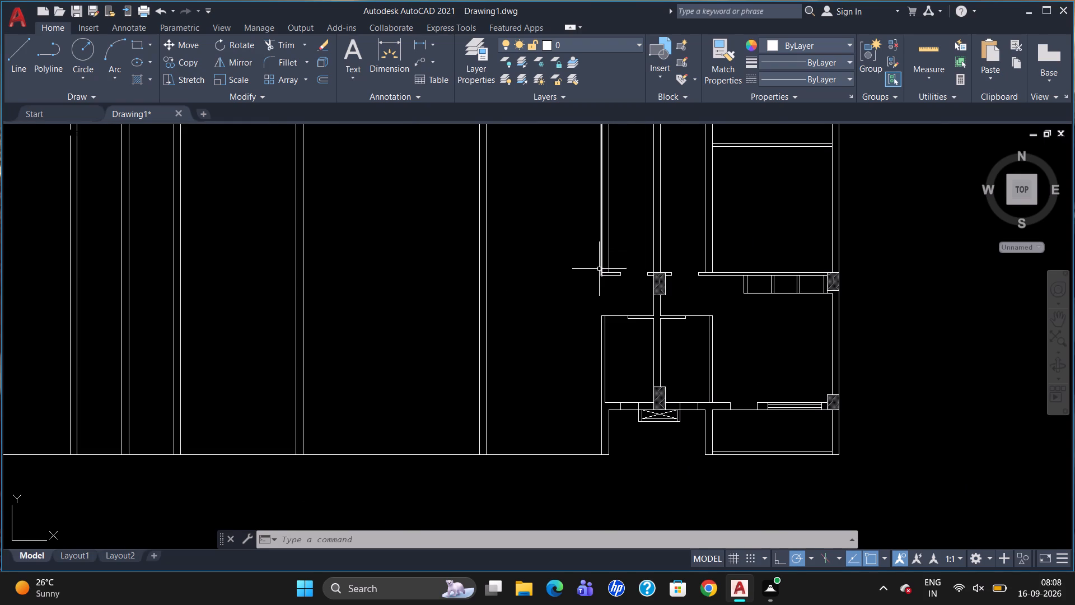
key(l)
key(Return)
scroll(605, 267, up, 3)
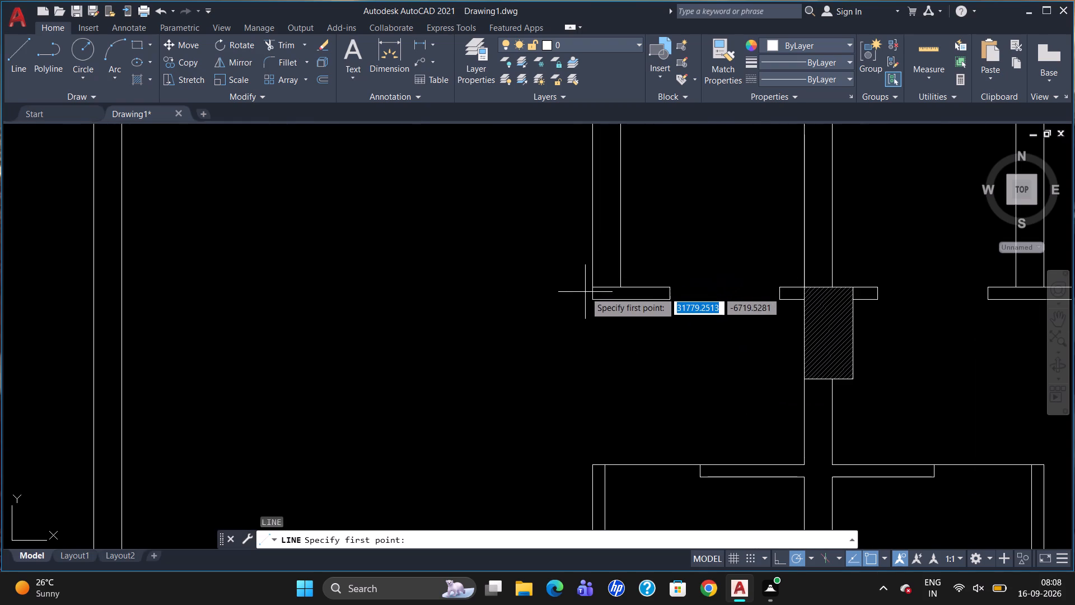
click(594, 285)
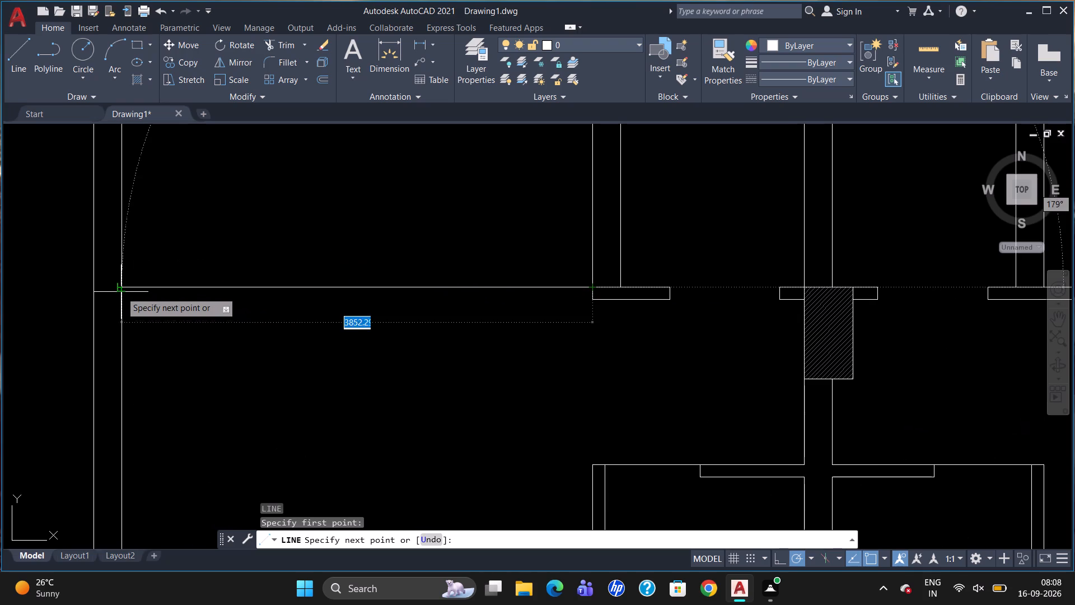
click(124, 291)
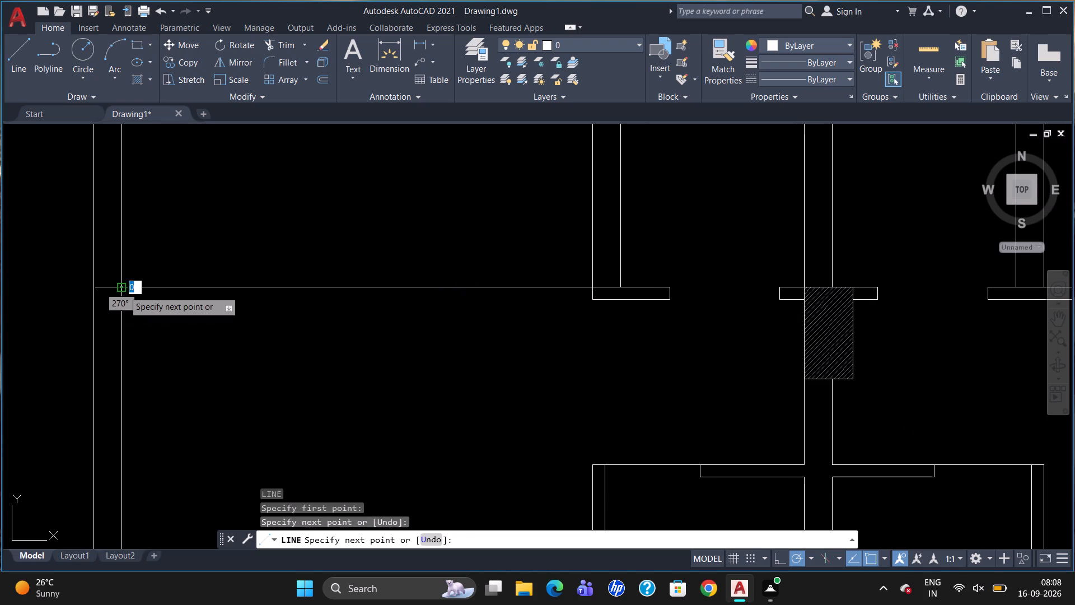
key(Escape)
Offset the new horizontal line 100 to the south to form the partition.
key(o)
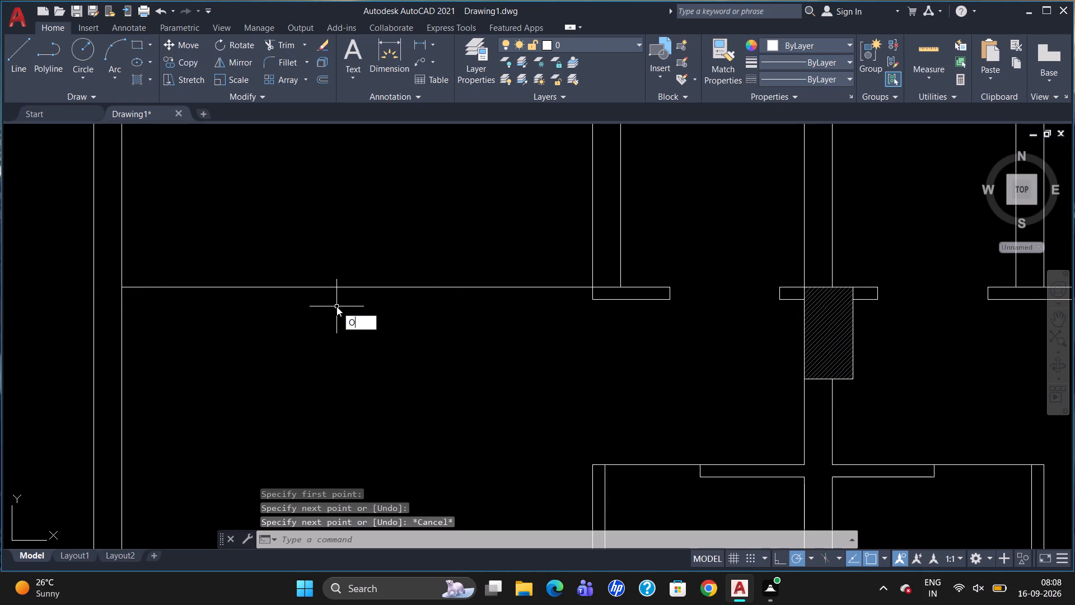
key(Return)
text(100)
key(Return)
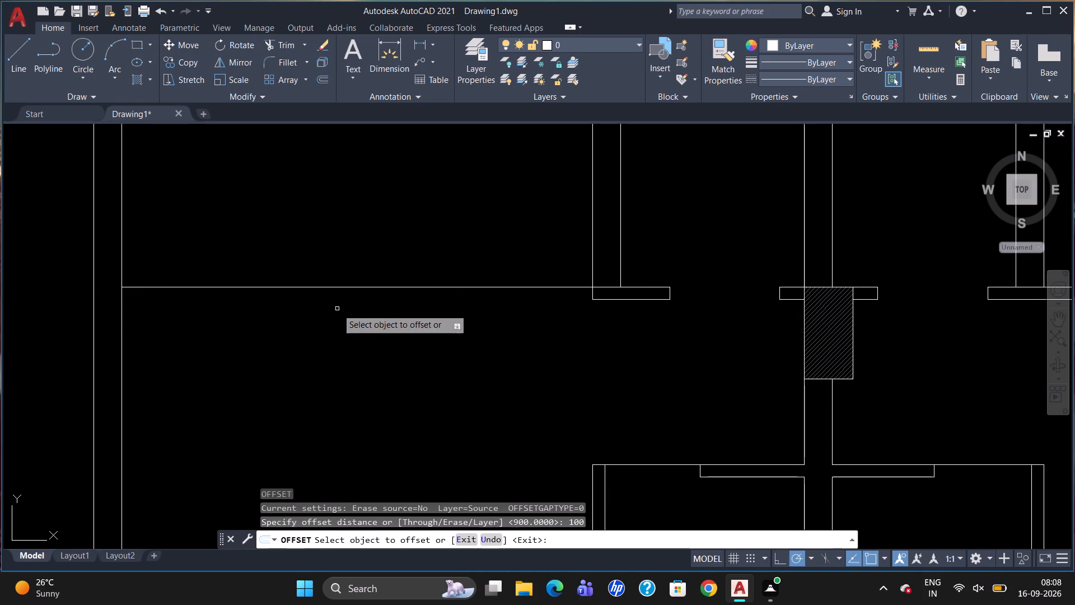
click(349, 287)
click(349, 304)
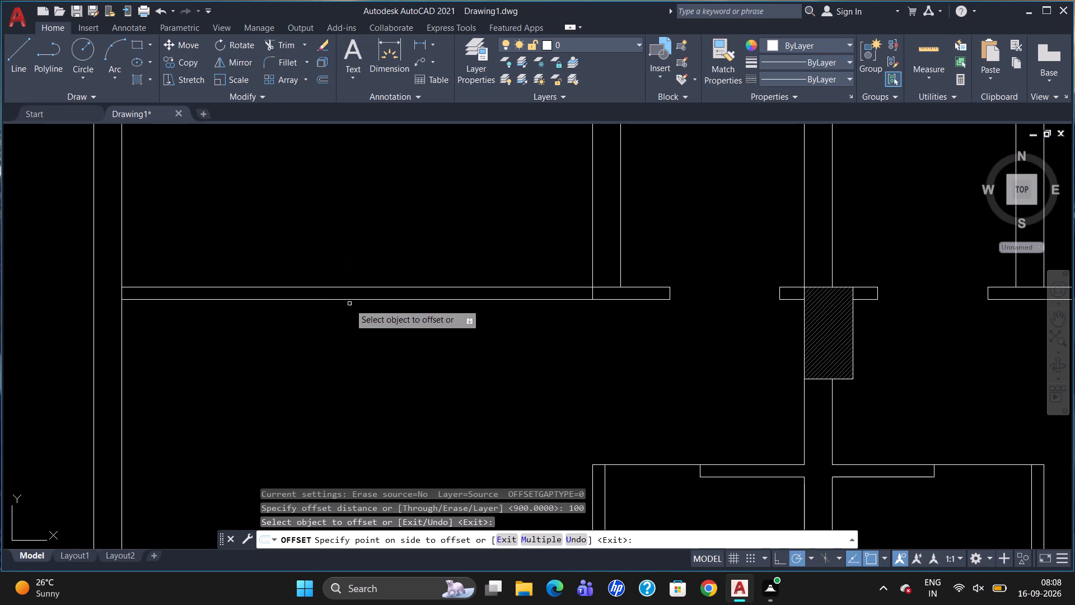
key(Escape)
Trim the vertical wall line crossing the joint between the new partition and the existing stub.
scroll(461, 249, down, 2)
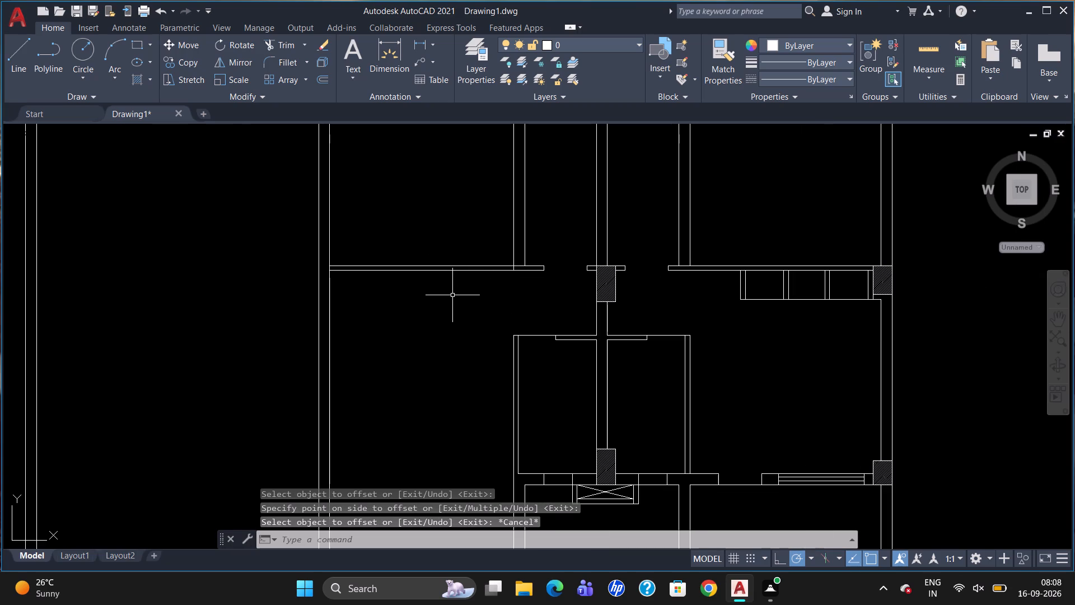
key(t)
key(r)
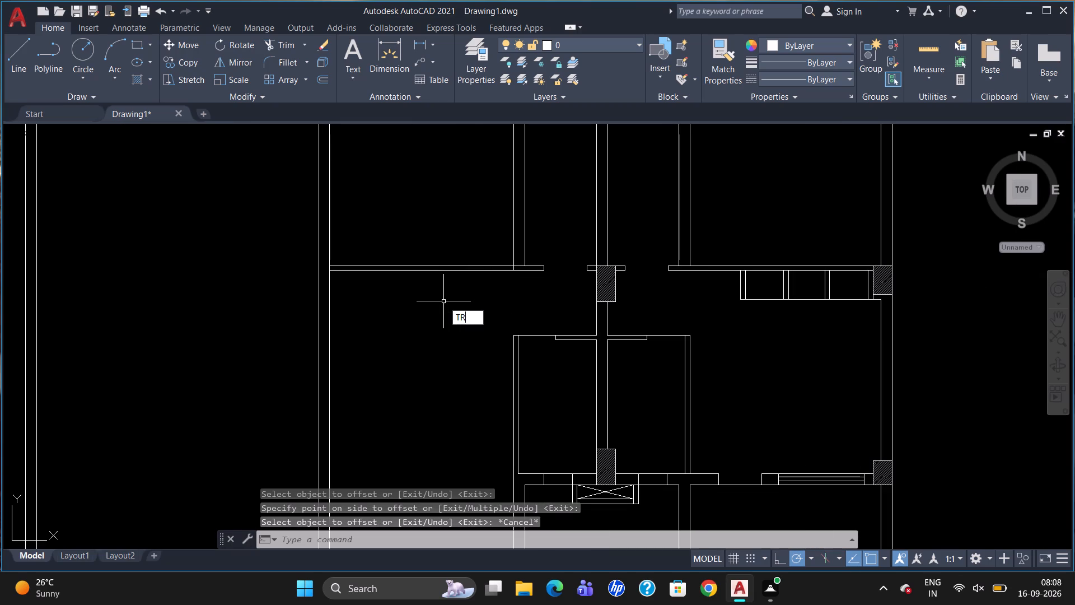
key(Return)
key(Return)
scroll(531, 264, up, 3)
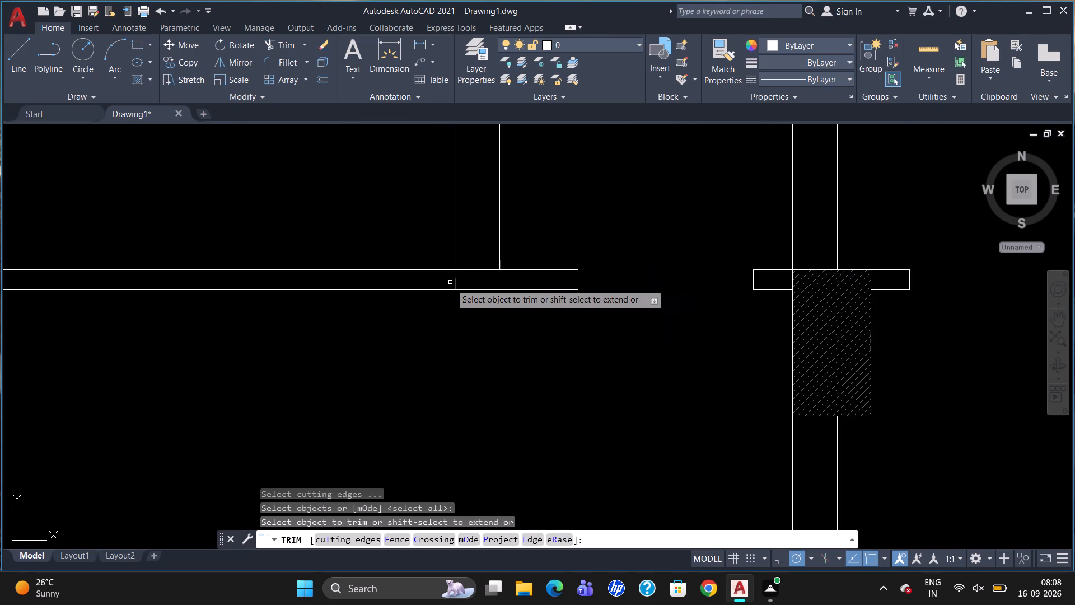
click(455, 280)
scroll(564, 248, down, 2)
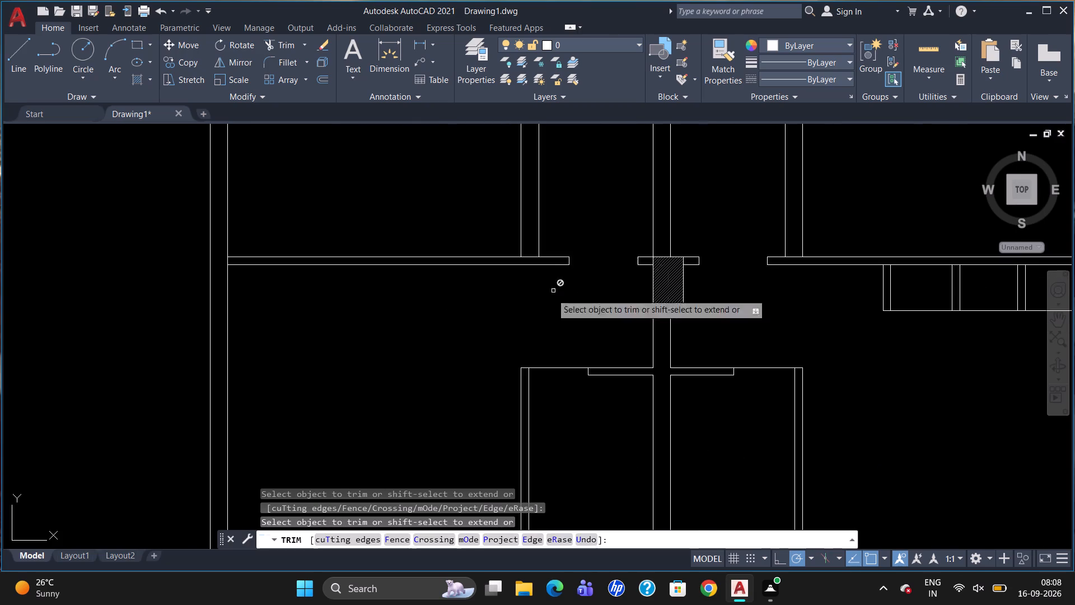
key(Escape)
Copy the east wall's upper hatched column by its northeast corner to where the new partition's upper line meets the western wall's inner face.
scroll(551, 294, down, 2)
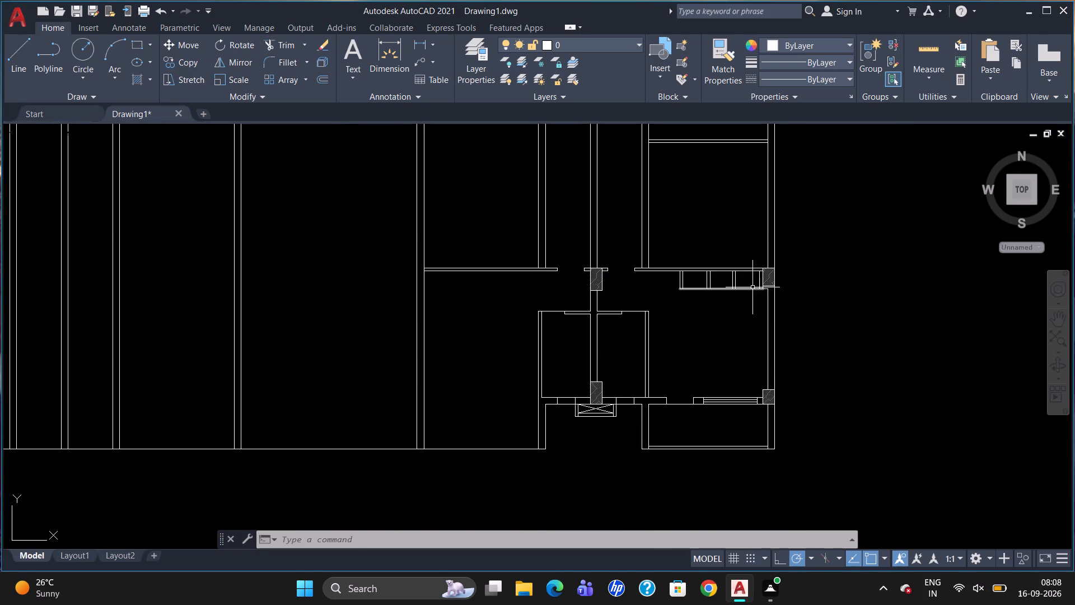
click(772, 275)
text(CO)
key(Return)
click(777, 268)
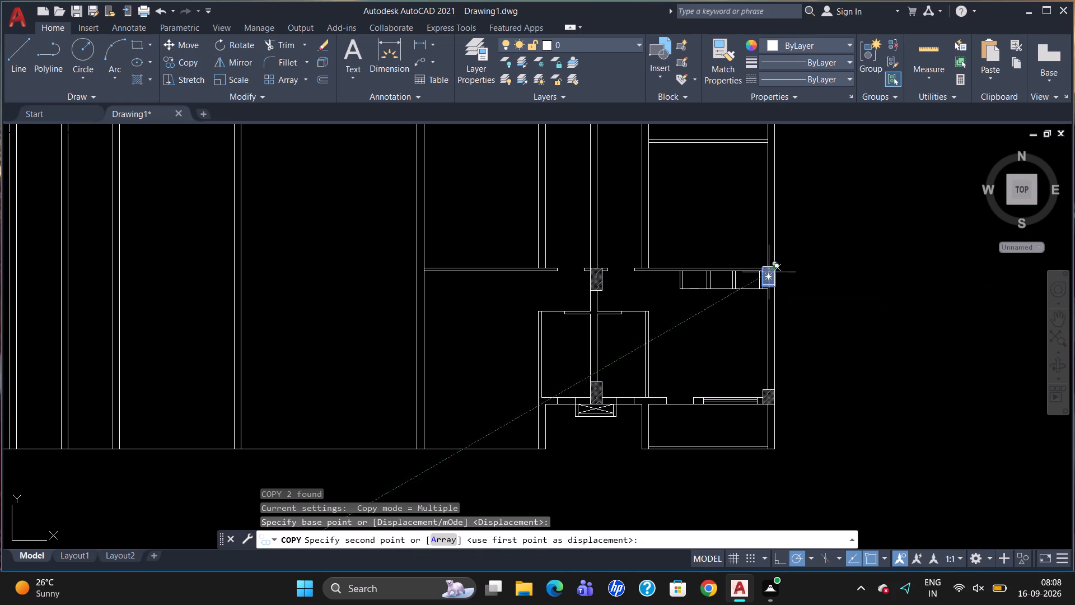
scroll(416, 280, up, 2)
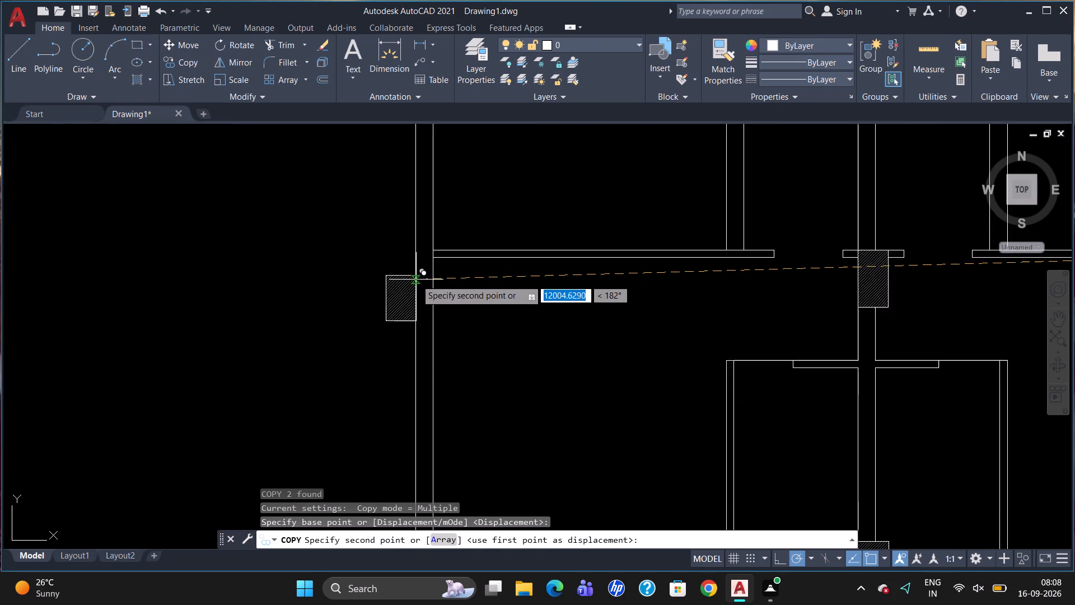
scroll(416, 280, up, 1)
click(446, 236)
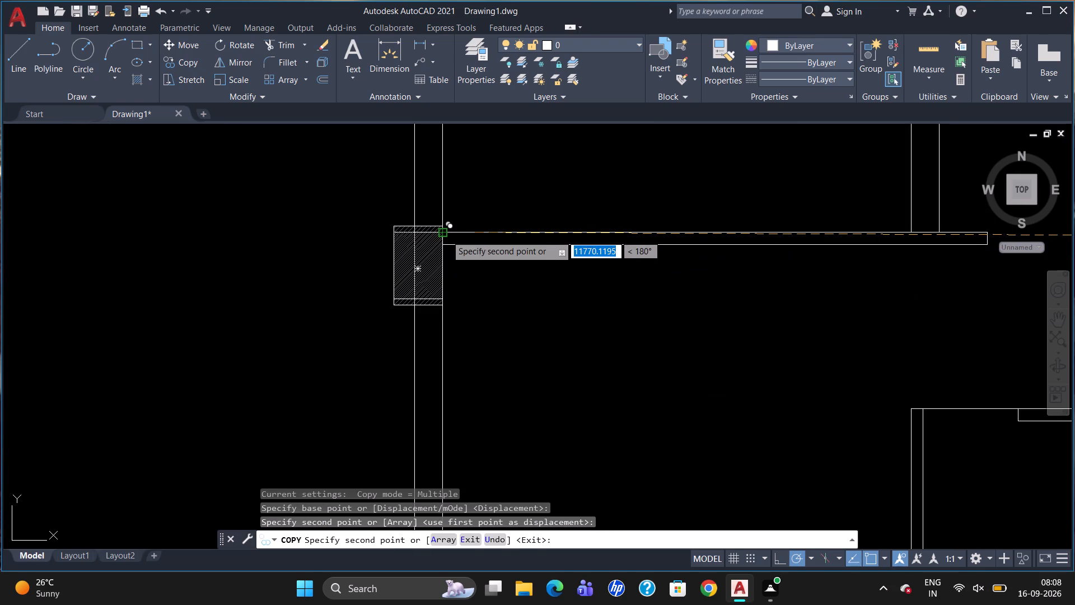
key(Escape)
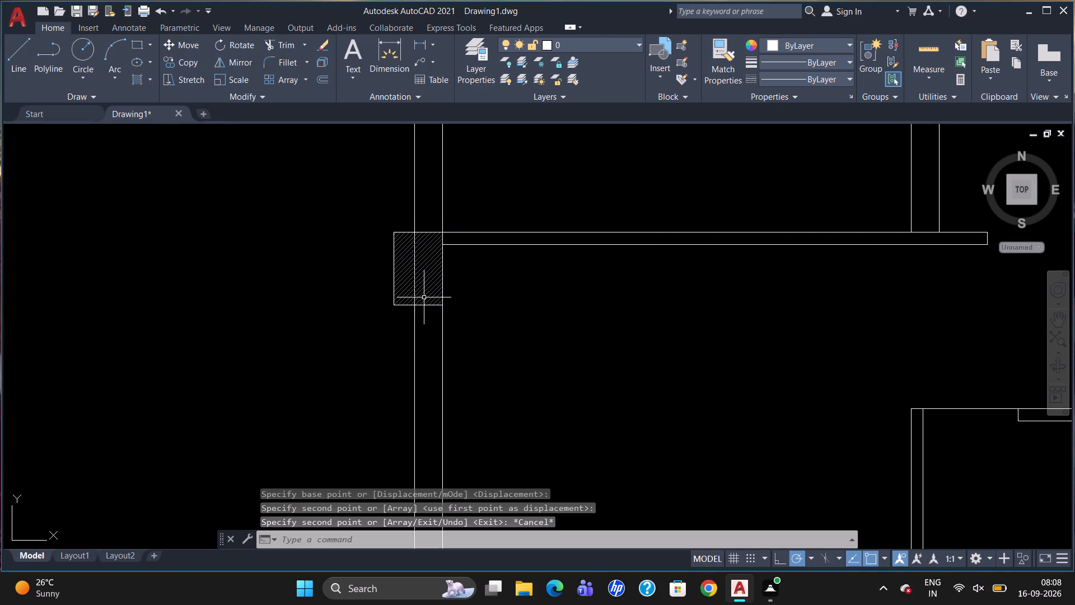
Break the wall's western line at the new column's lower and upper edges and erase the segment crossing the hatch.
key(b)
key(r)
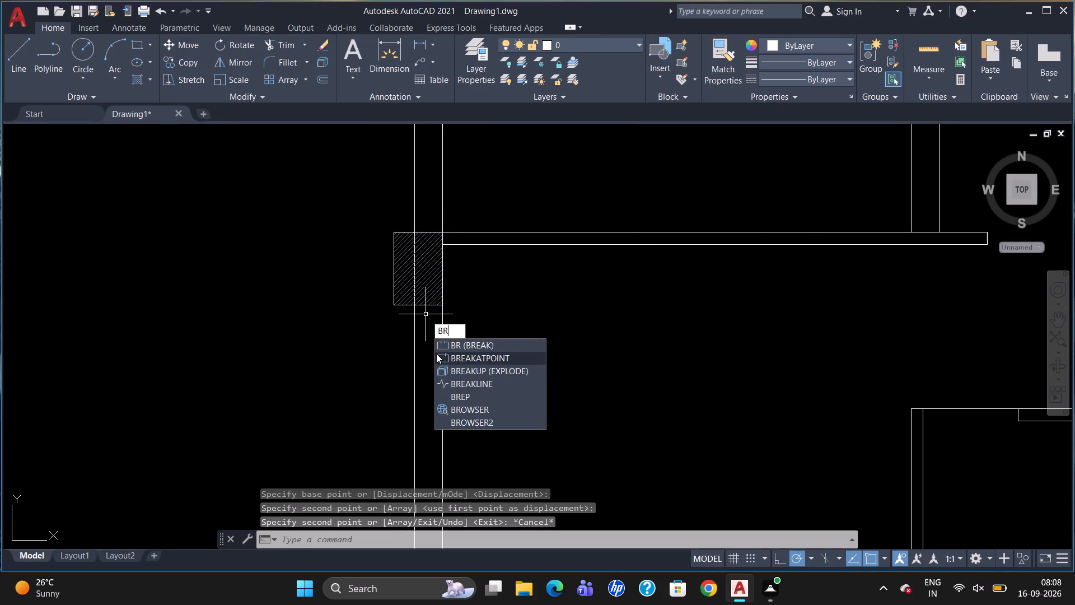
click(436, 353)
click(415, 315)
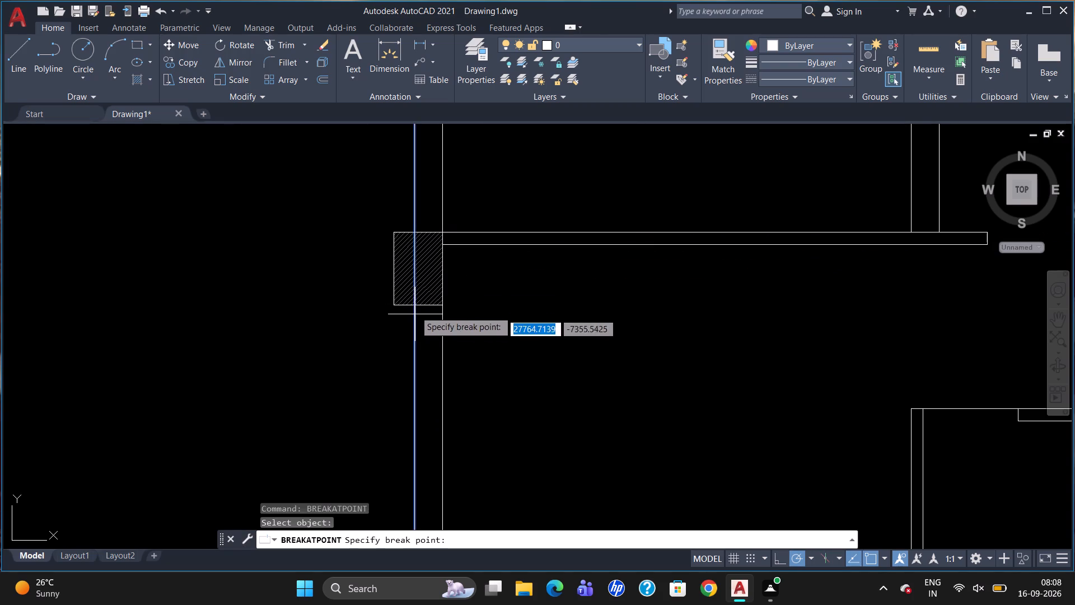
click(413, 301)
key(b)
key(r)
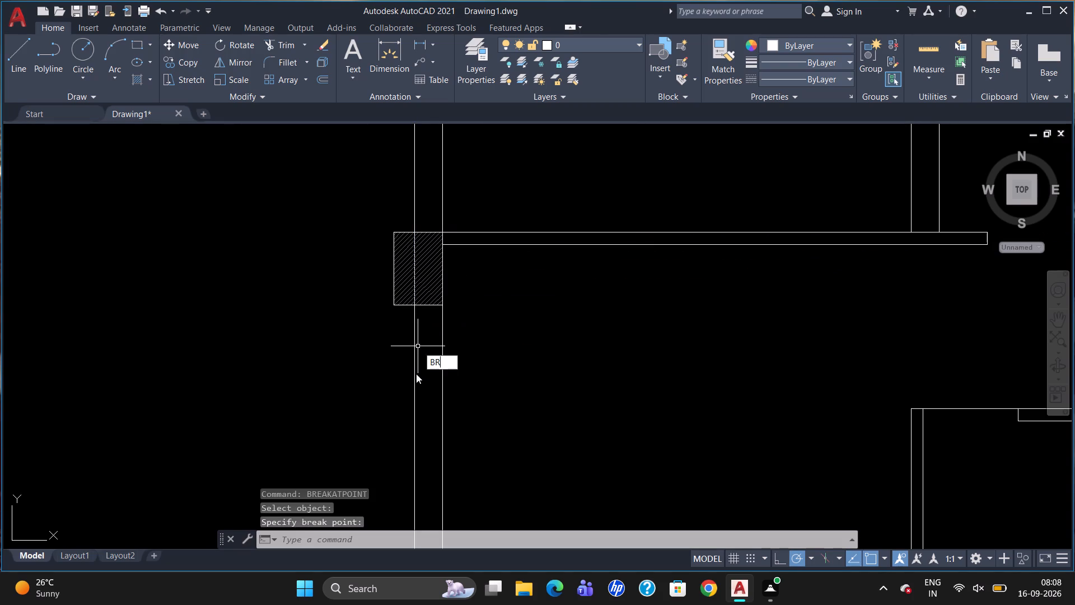
click(430, 388)
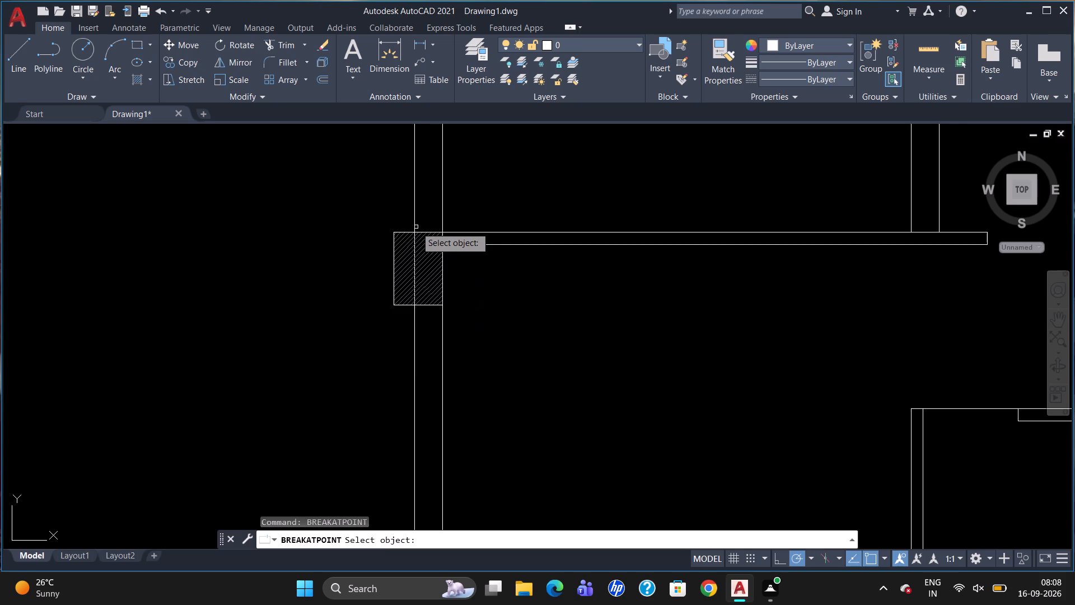
click(414, 227)
click(414, 232)
scroll(412, 237, up, 5)
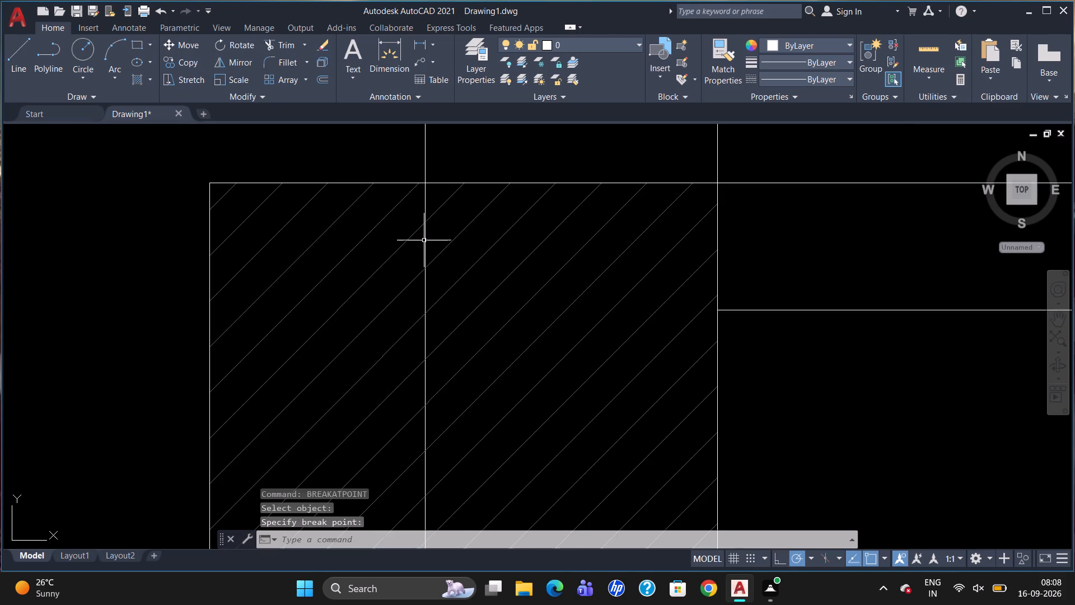
click(424, 240)
key(Delete)
Copy that hatched column by its southeast corner to where the same wall's eastern face meets the southern boundary line.
scroll(457, 179, down, 7)
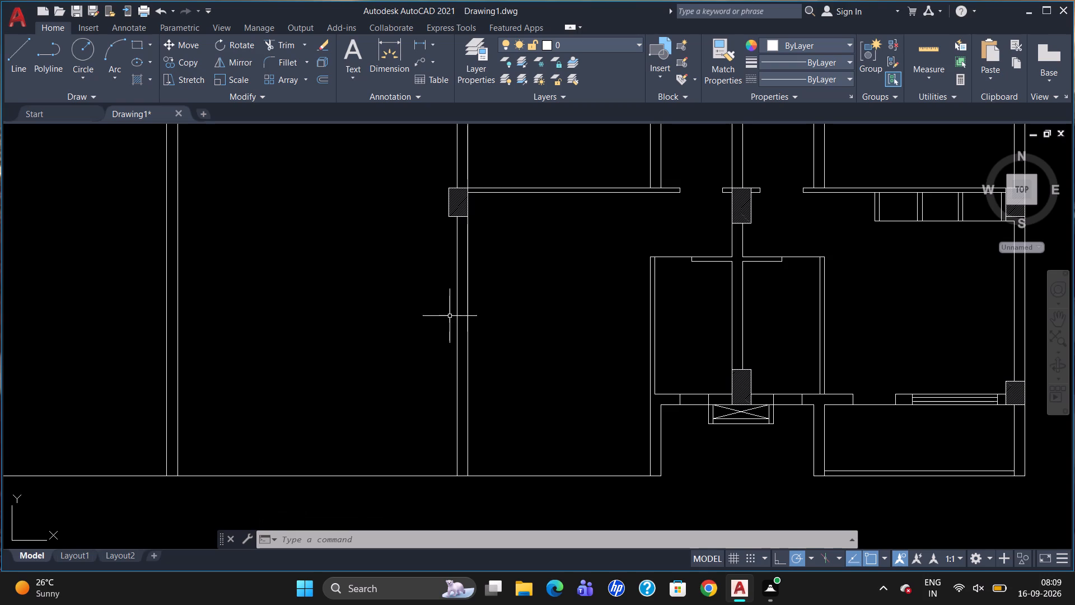
click(461, 208)
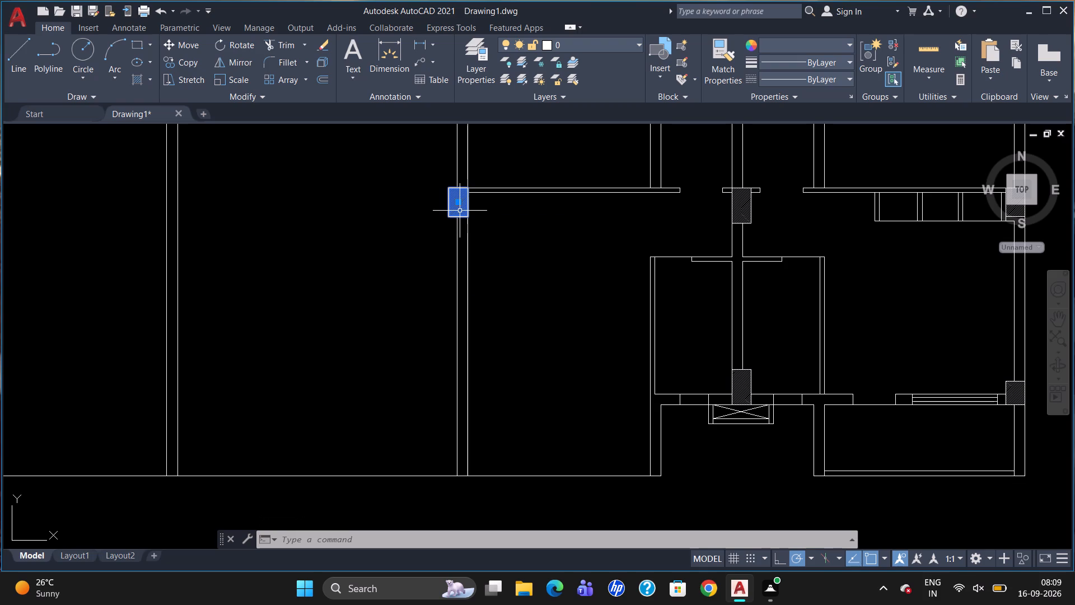
key(c)
key(o)
key(Return)
click(469, 216)
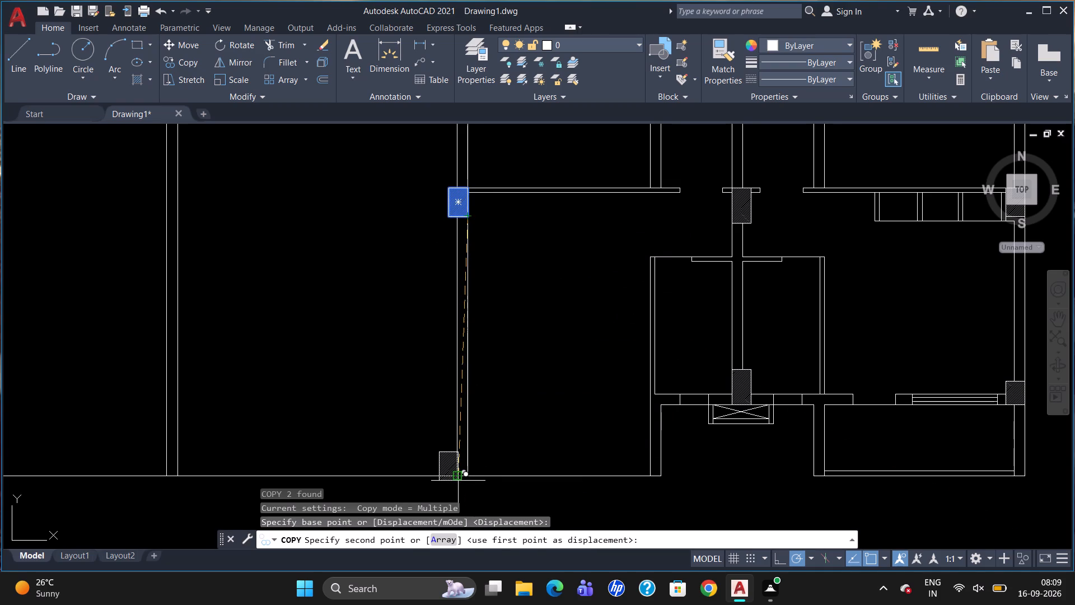
scroll(460, 481, up, 2)
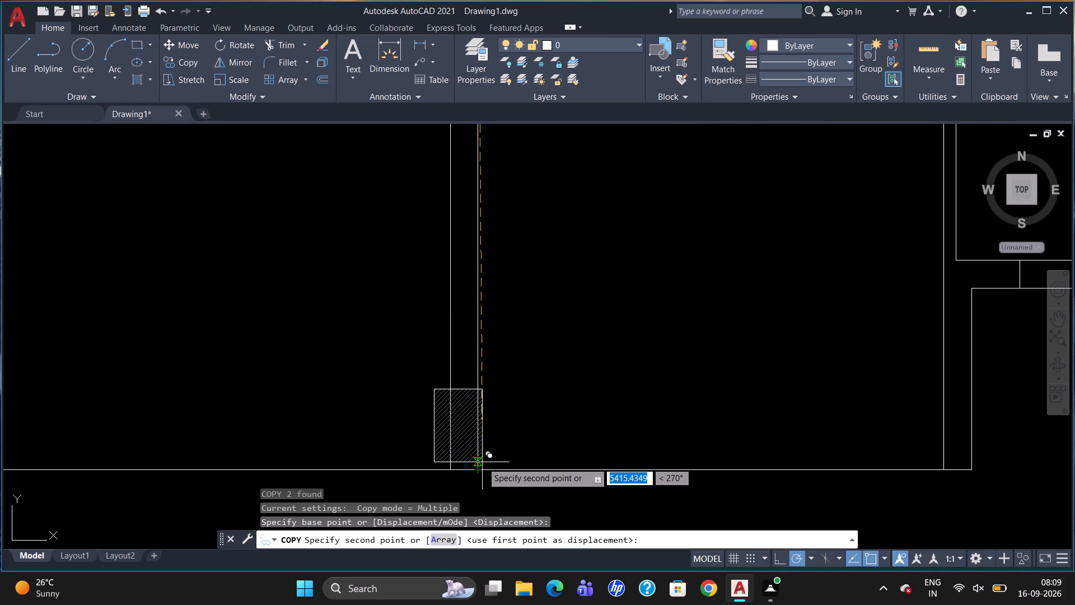
click(479, 469)
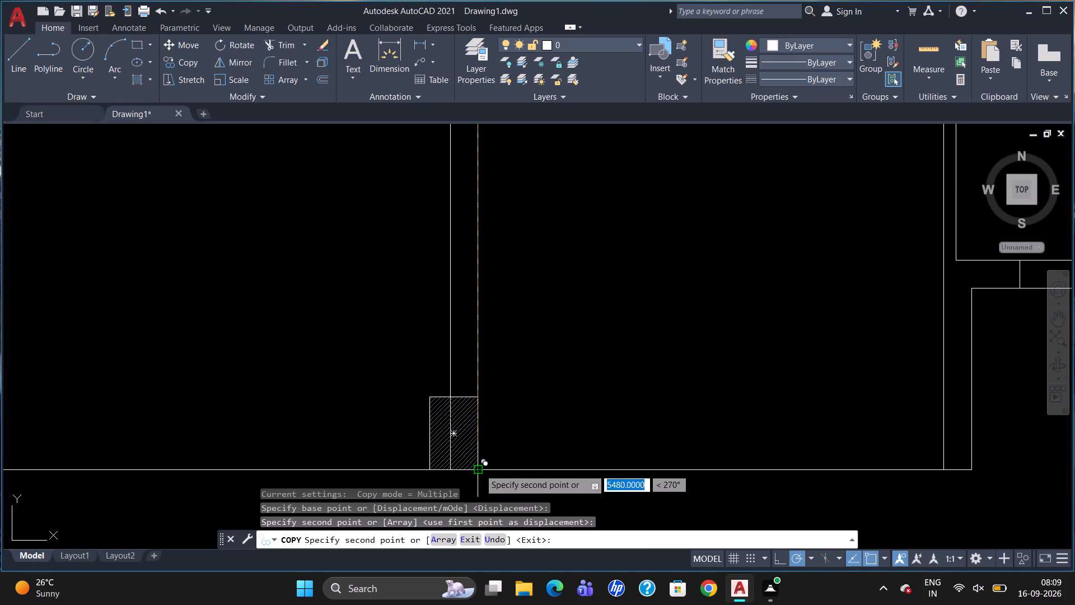
key(Escape)
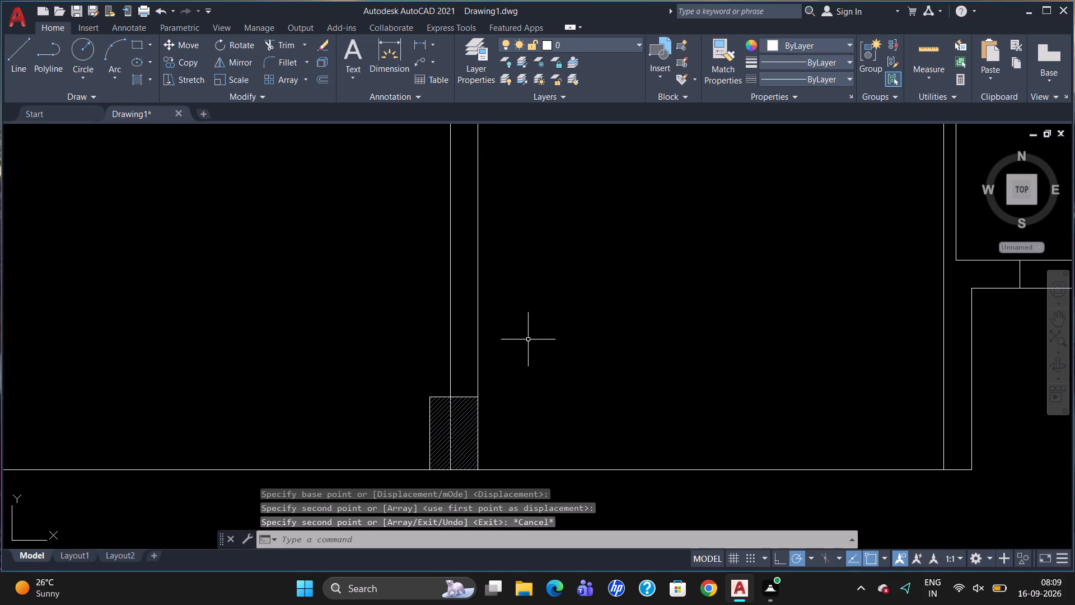
Break the wall's western line at the southern column's upper edge and erase the segment crossing the hatch.
scroll(536, 325, down, 1)
scroll(522, 401, up, 2)
text(BR)
click(540, 443)
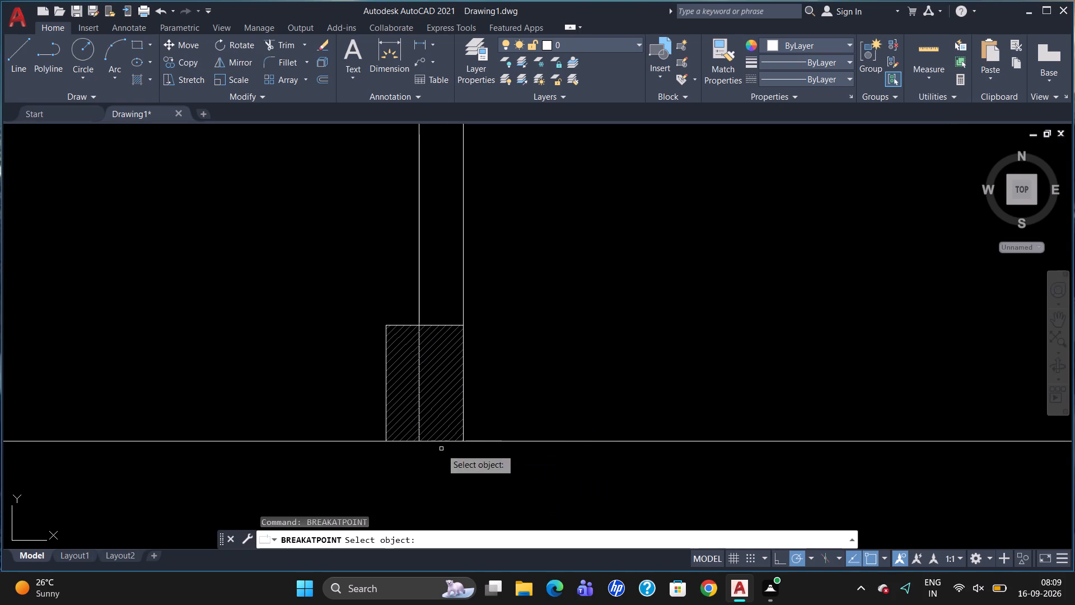
click(421, 316)
click(418, 319)
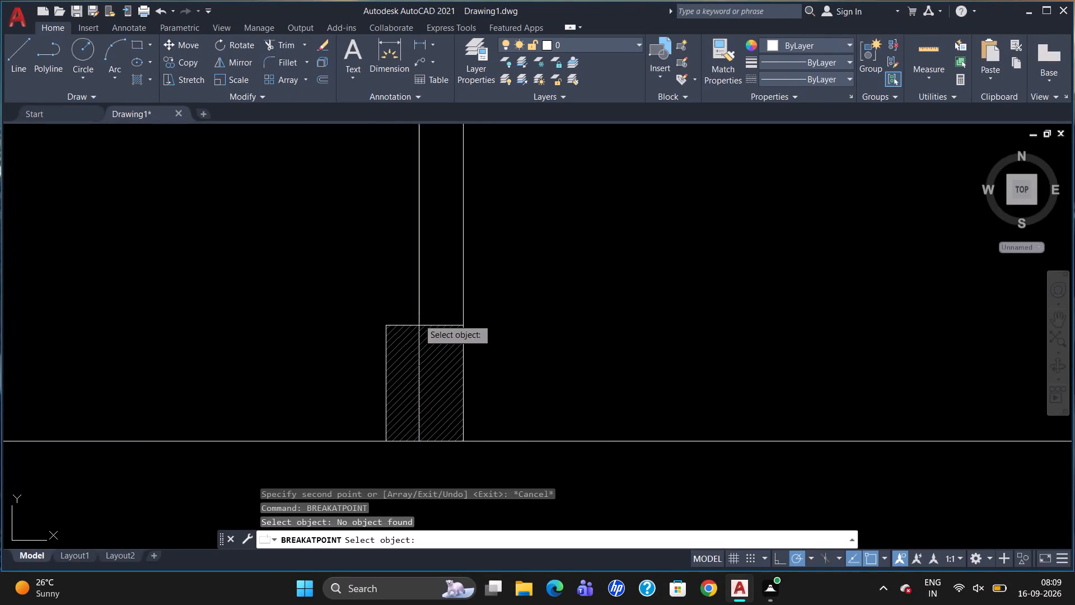
click(417, 323)
scroll(419, 333, up, 3)
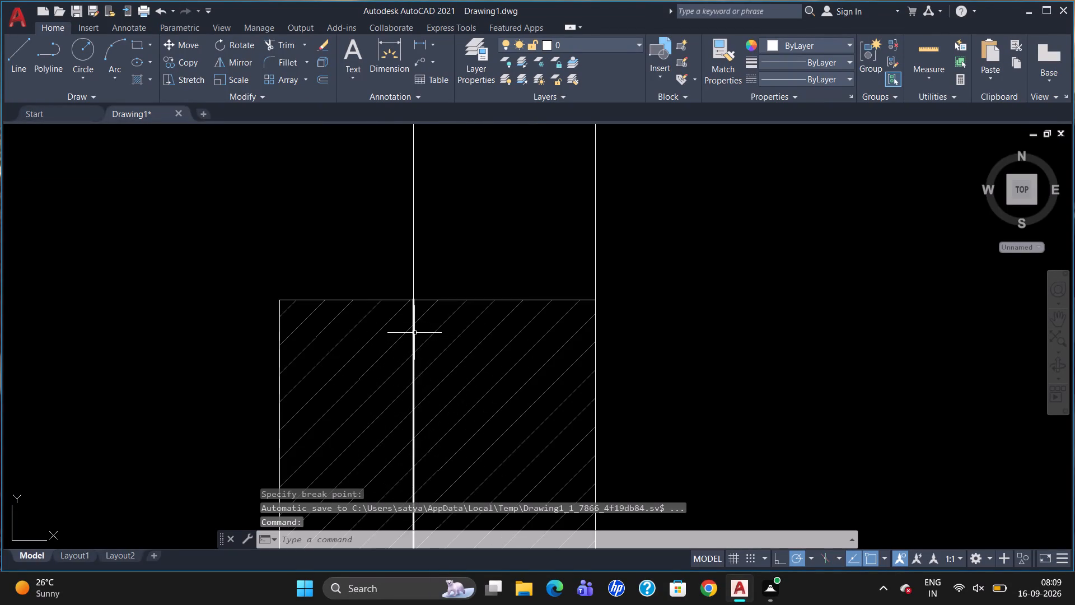
click(414, 333)
key(Delete)
Break the southern boundary line at the new column's southeast corner and at the western face of the next wall east.
scroll(442, 276, down, 5)
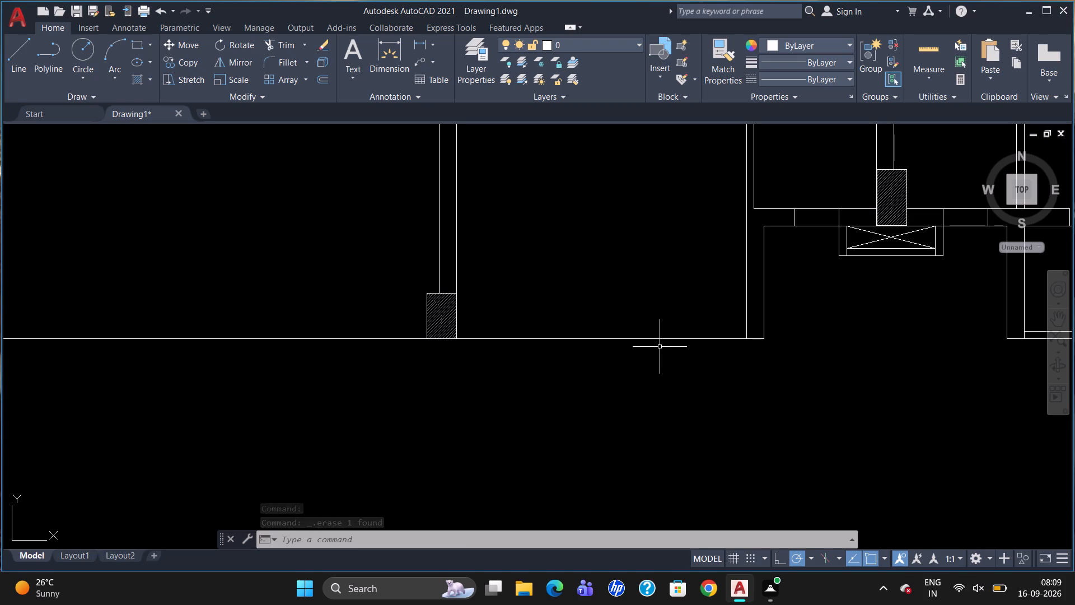
text(BE)
key(BackSpace)
key(r)
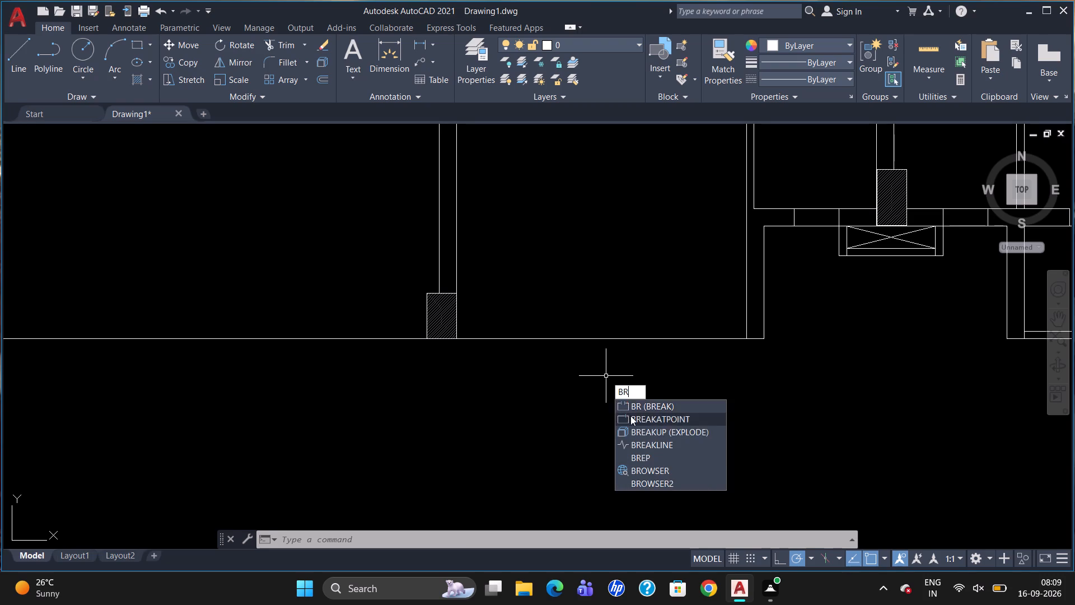
click(632, 416)
click(615, 338)
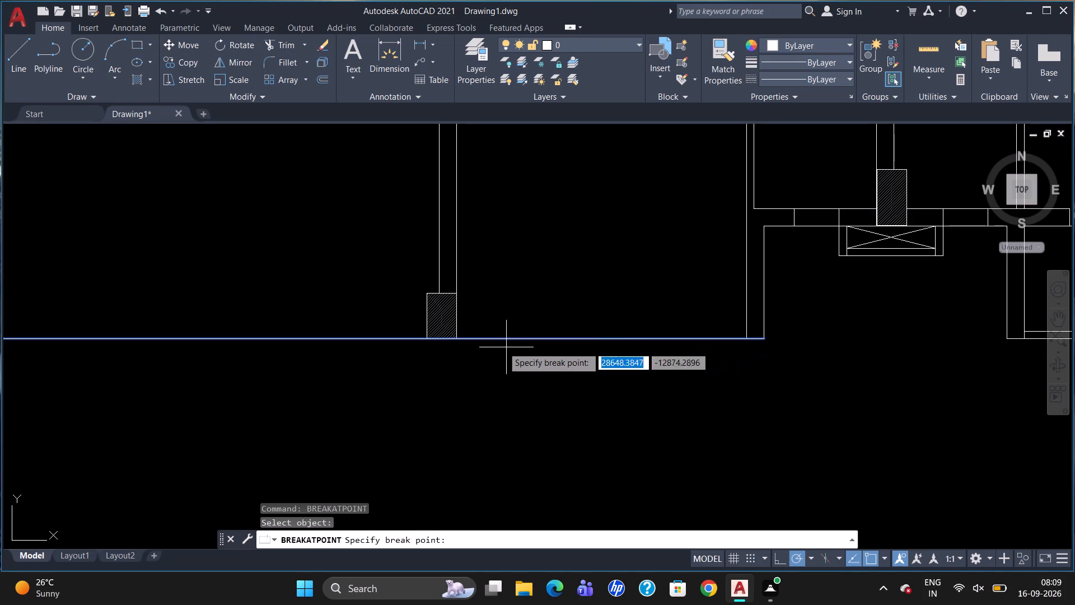
click(460, 336)
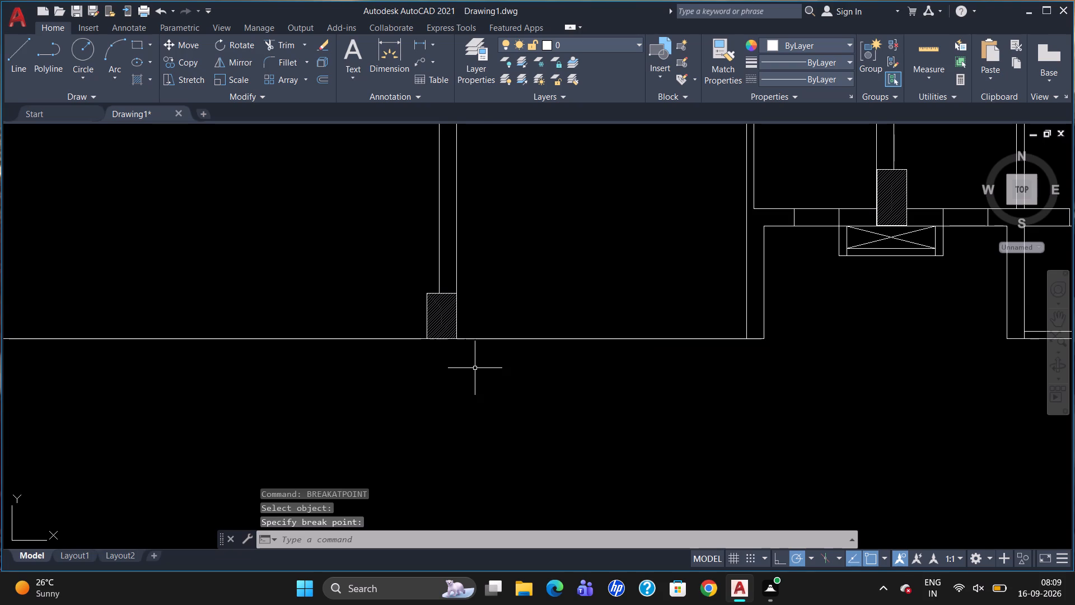
text(BR)
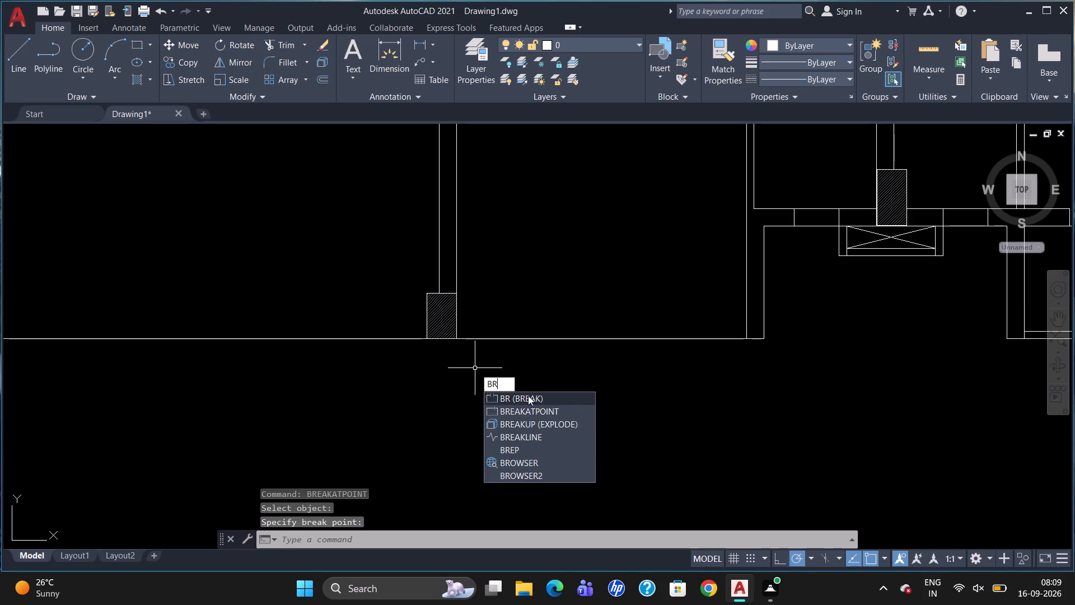
click(535, 411)
click(630, 338)
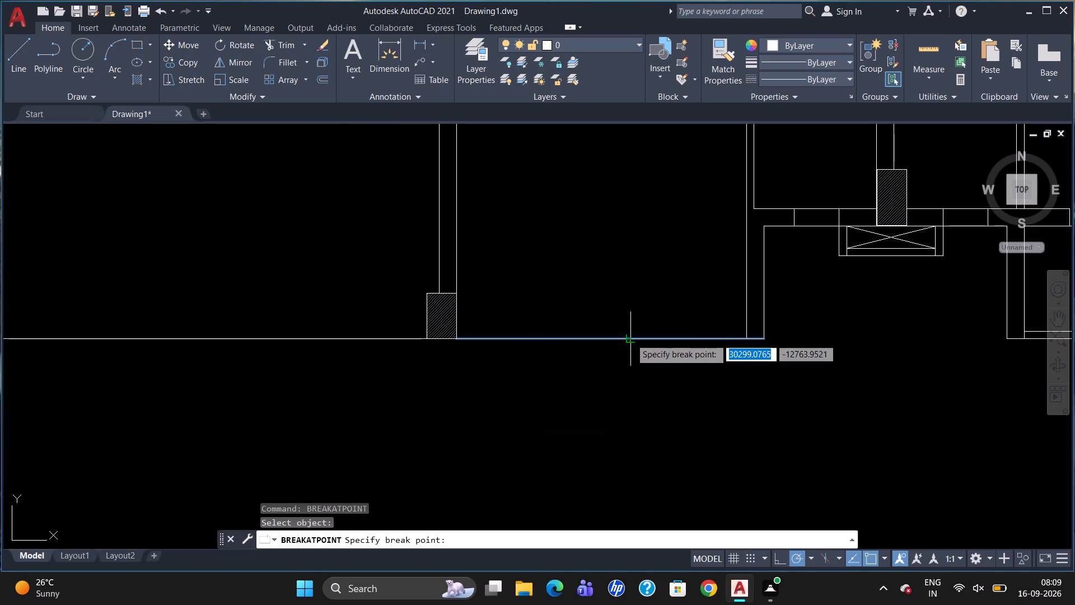
click(749, 337)
Offset the separated southern line segment 100 to the north.
key(o)
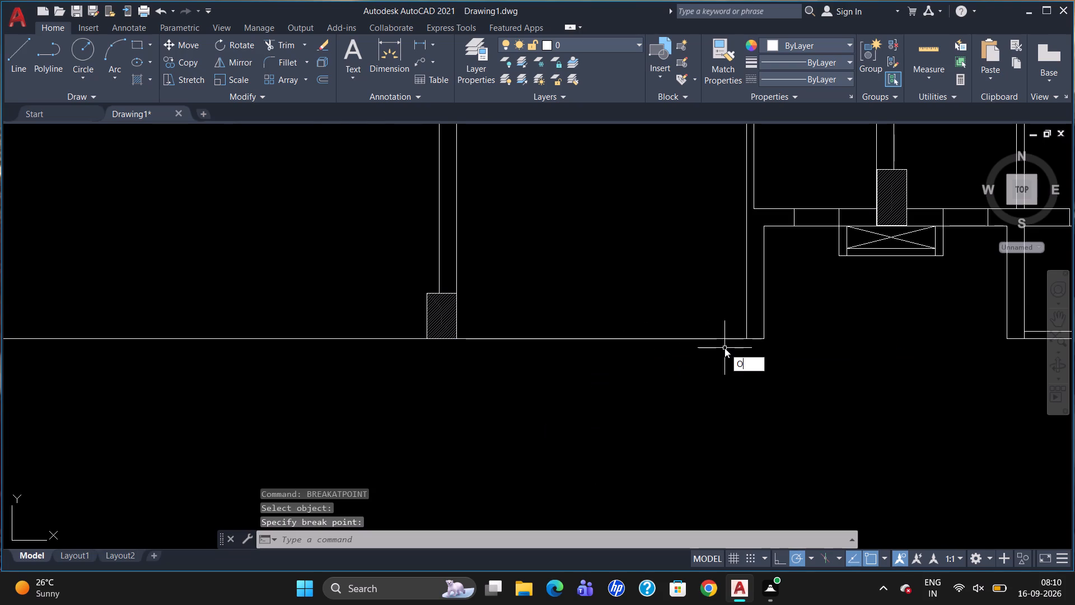
key(Return)
text(100)
key(Return)
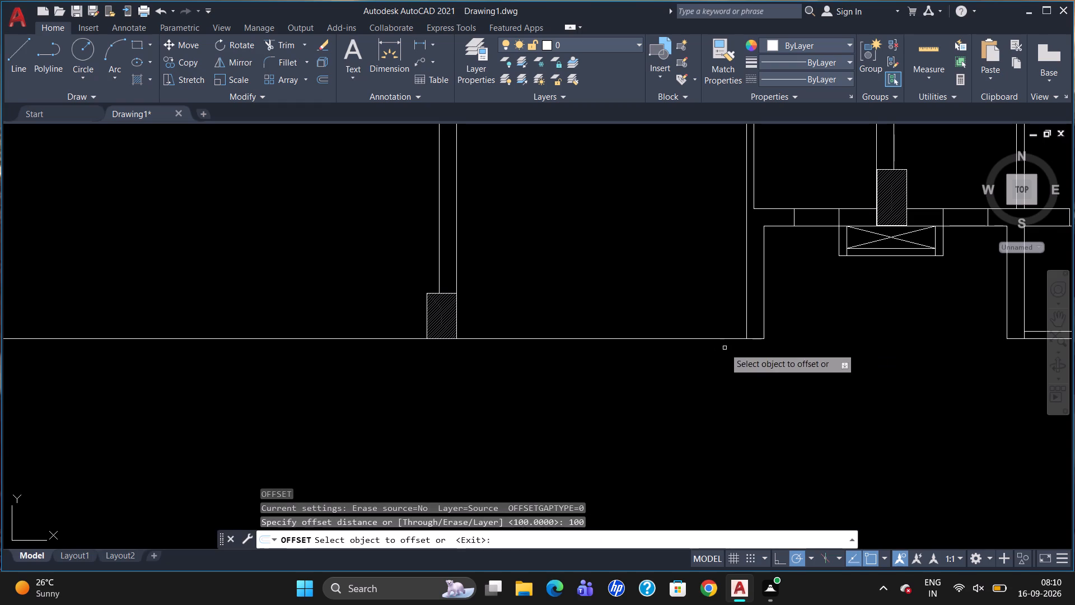
click(718, 339)
click(718, 315)
Offset the southern segment 1500 north, and offset that new line 230 north to form a horizontal wall.
click(717, 339)
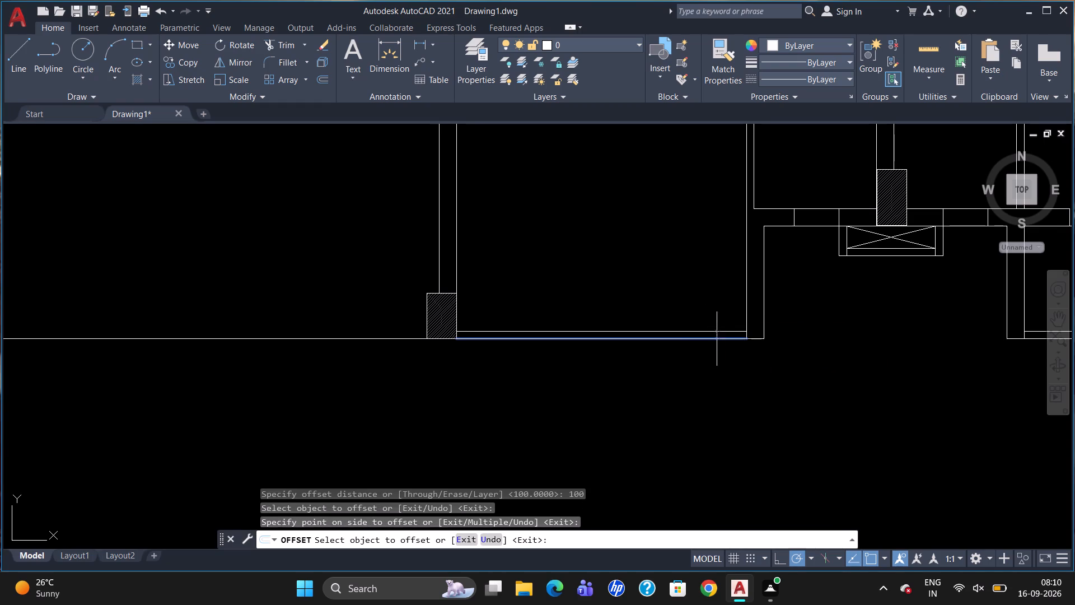
key(1)
key(5)
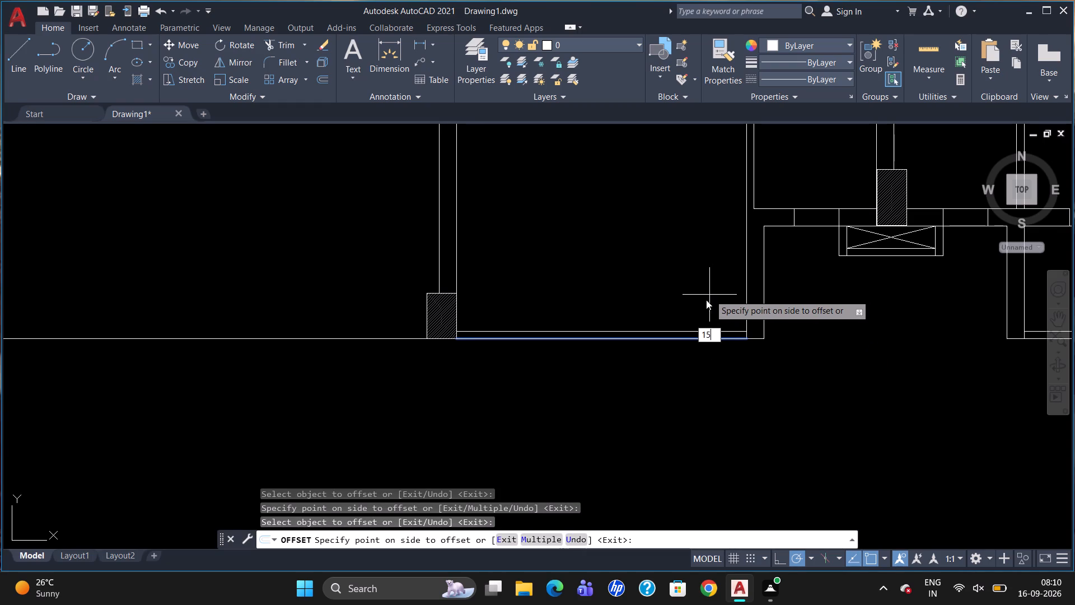
text(00)
key(Return)
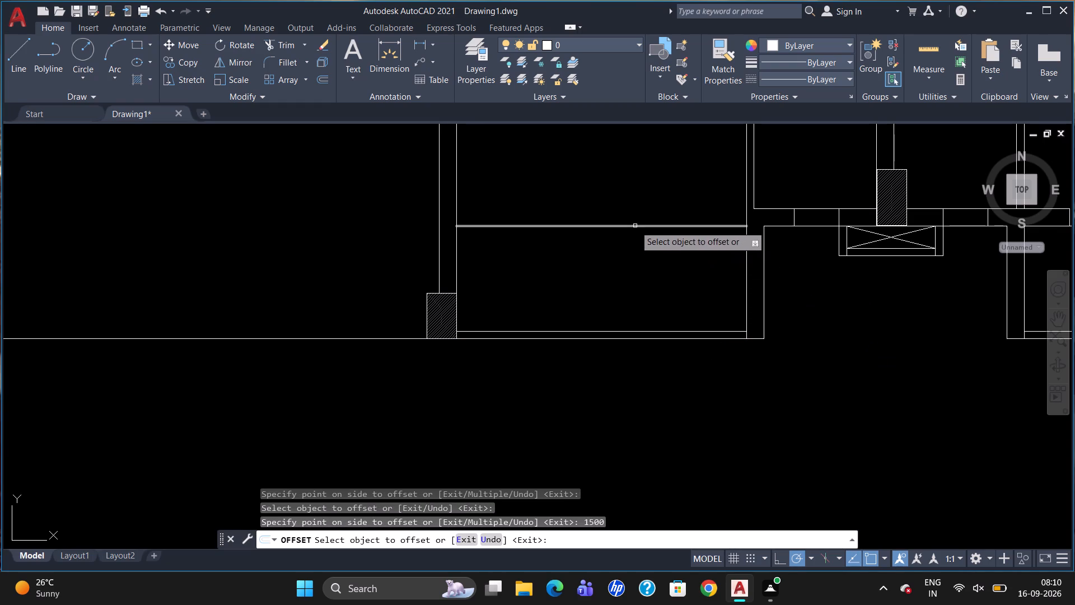
click(635, 226)
key(2)
text(30)
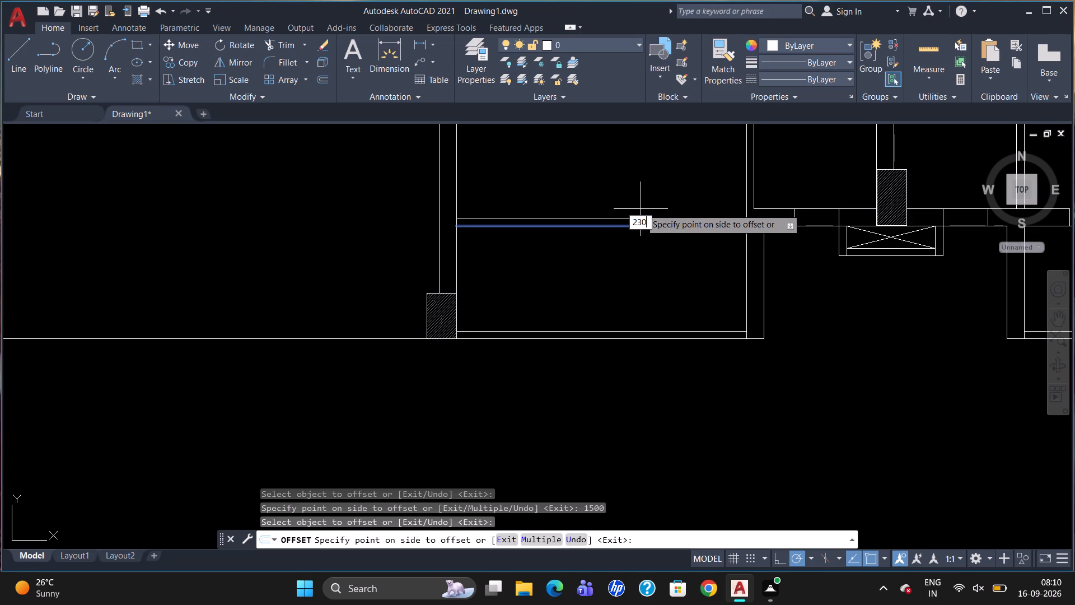
key(Return)
scroll(604, 308, down, 2)
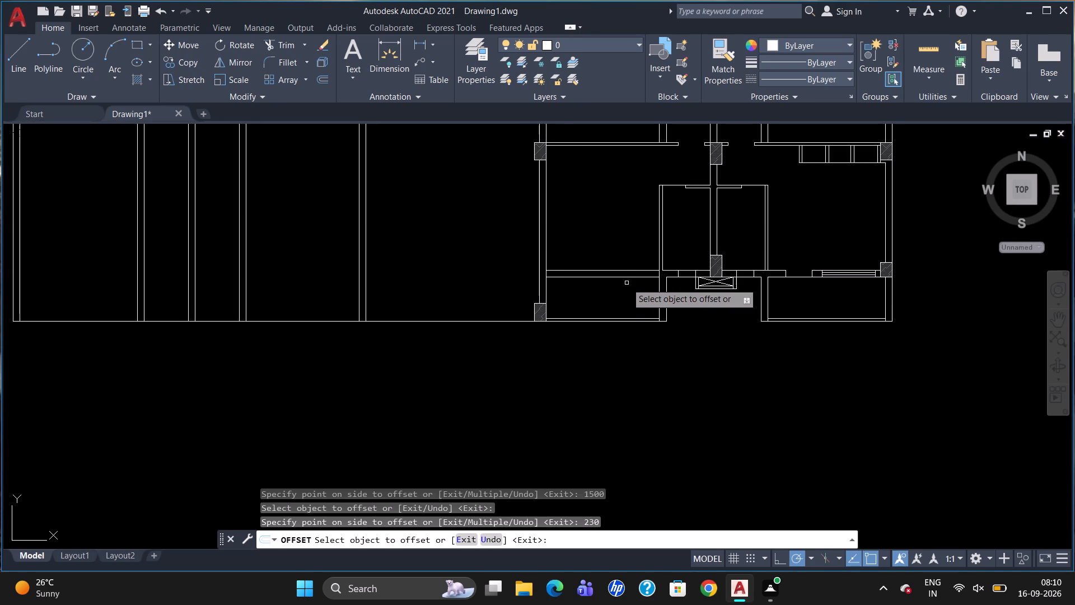
key(Escape)
Trim the vertical wall lines crossing both ends of the new 230 horizontal wall to open its joints.
scroll(728, 274, up, 1)
scroll(596, 306, up, 1)
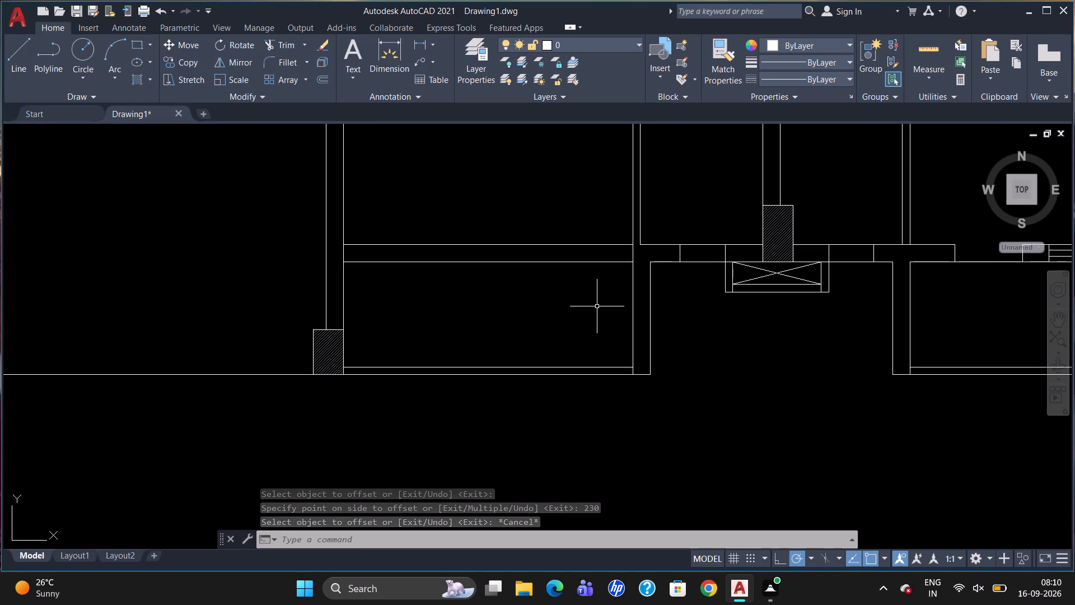
text(TR)
key(Return)
key(Return)
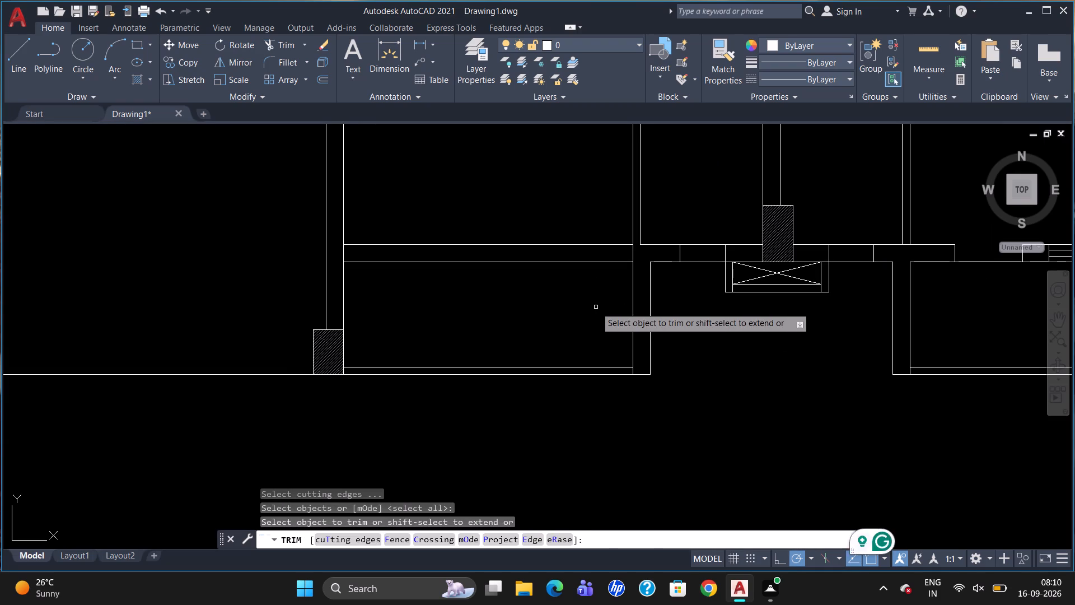
click(343, 253)
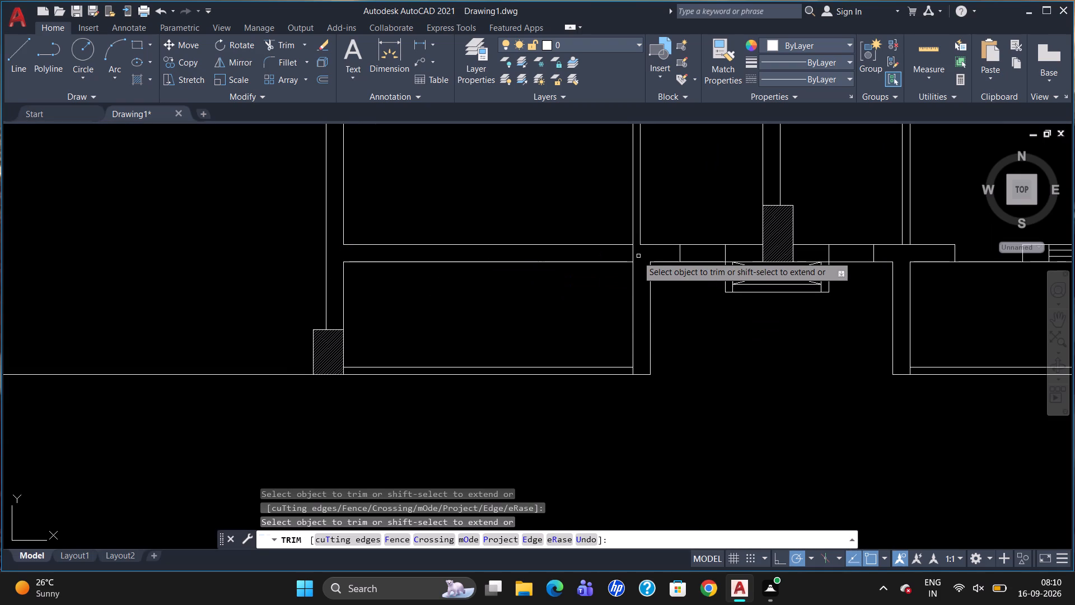
click(632, 252)
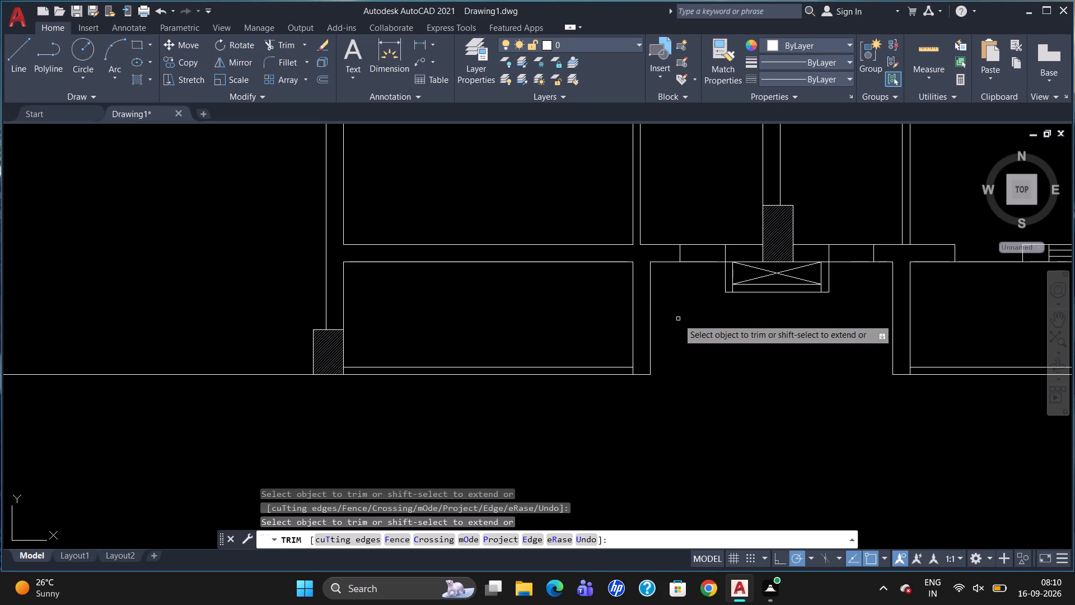
key(Escape)
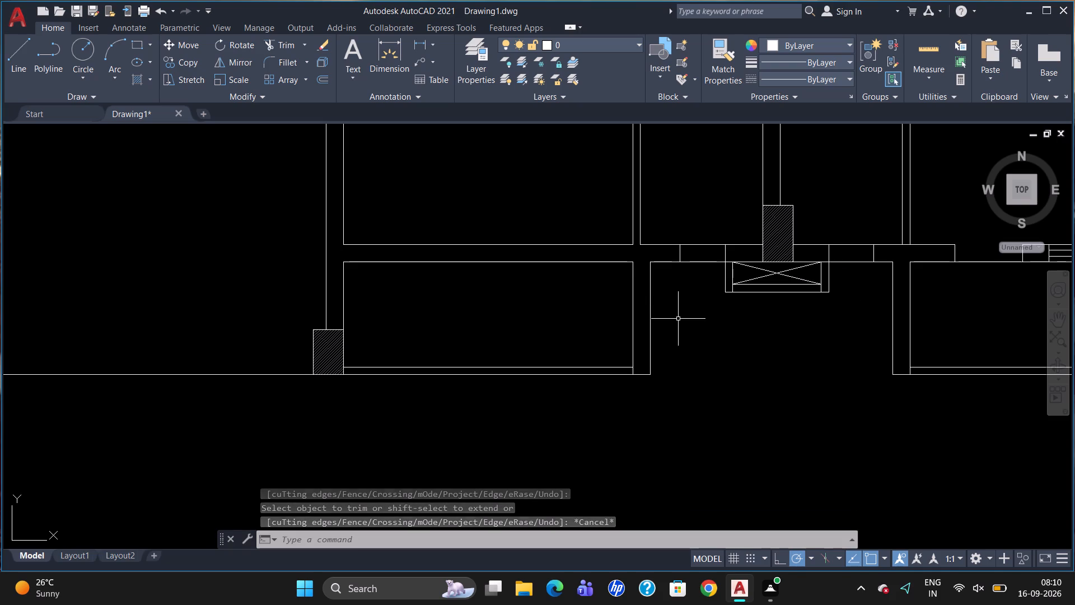
Draw a jamb line across the new 230 horizontal wall, 600 east of the room's inner southwest corner.
key(l)
key(Return)
text(TK)
key(Return)
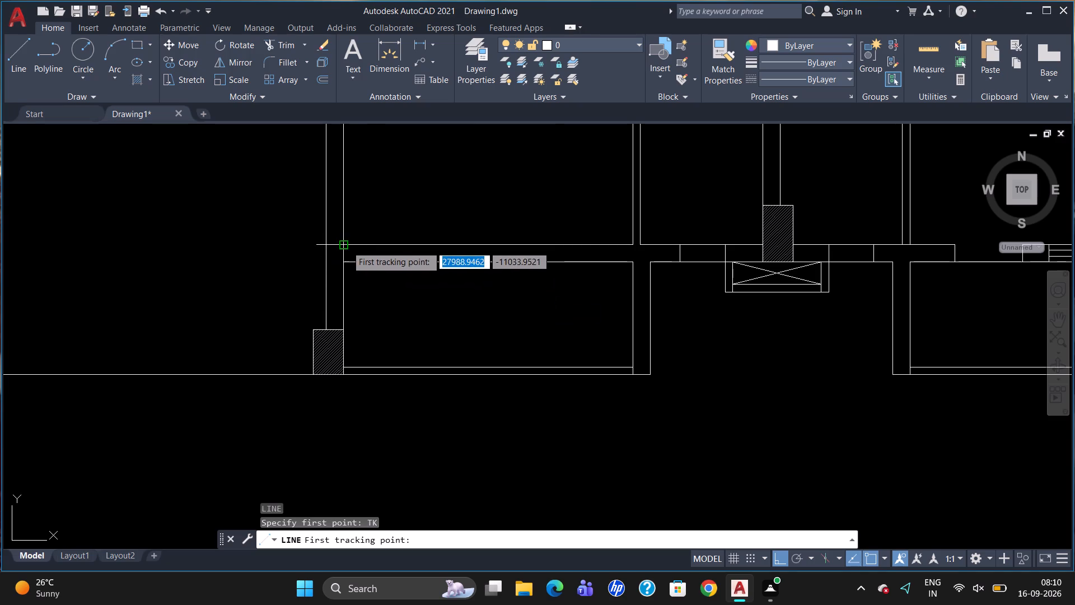
click(346, 245)
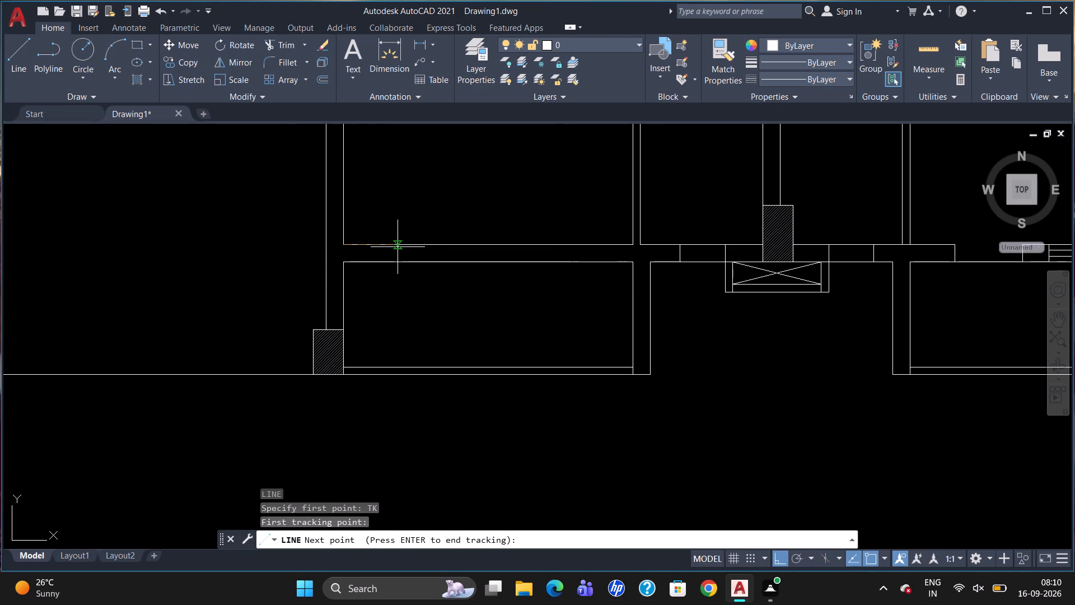
text(600)
key(Return)
key(Return)
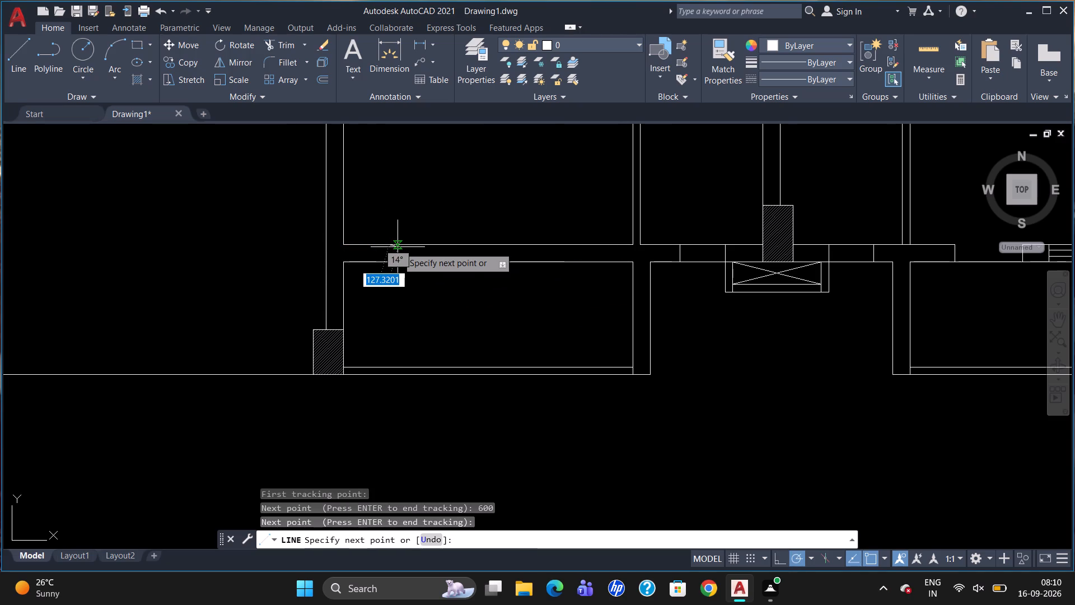
scroll(387, 258, up, 2)
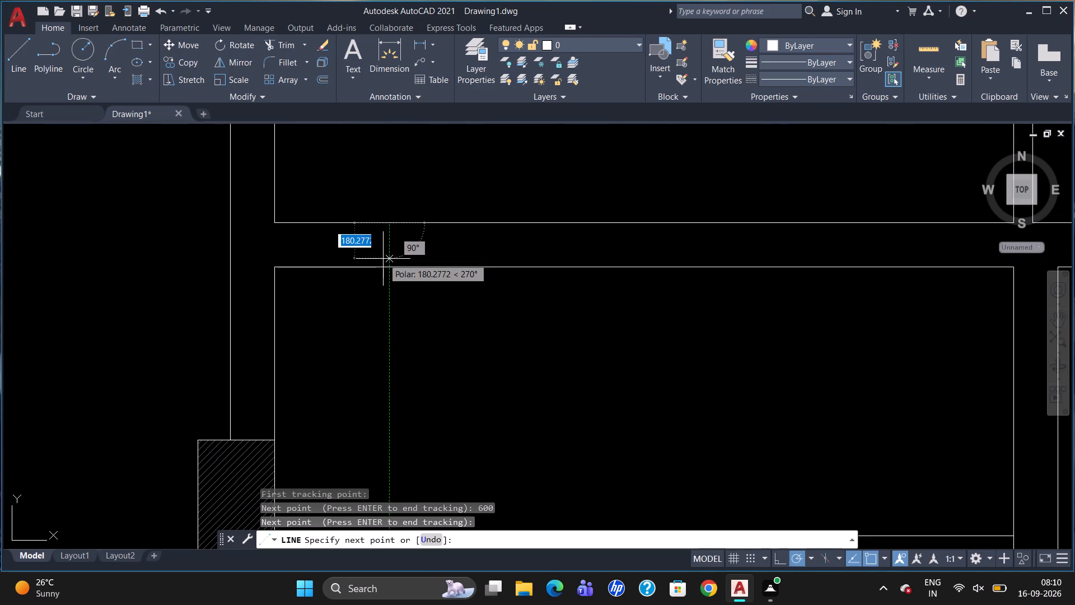
click(389, 263)
key(Escape)
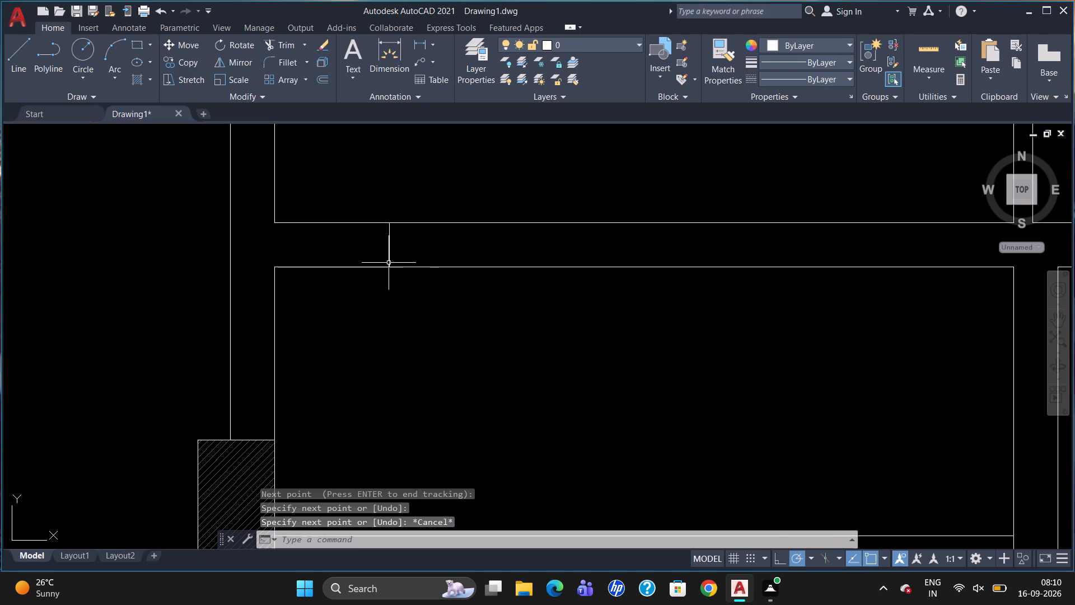
Offset the jamb line 900 east, then offset each resulting line 350 and 1800 further east to mark the door and window jambs.
key(o)
key(Return)
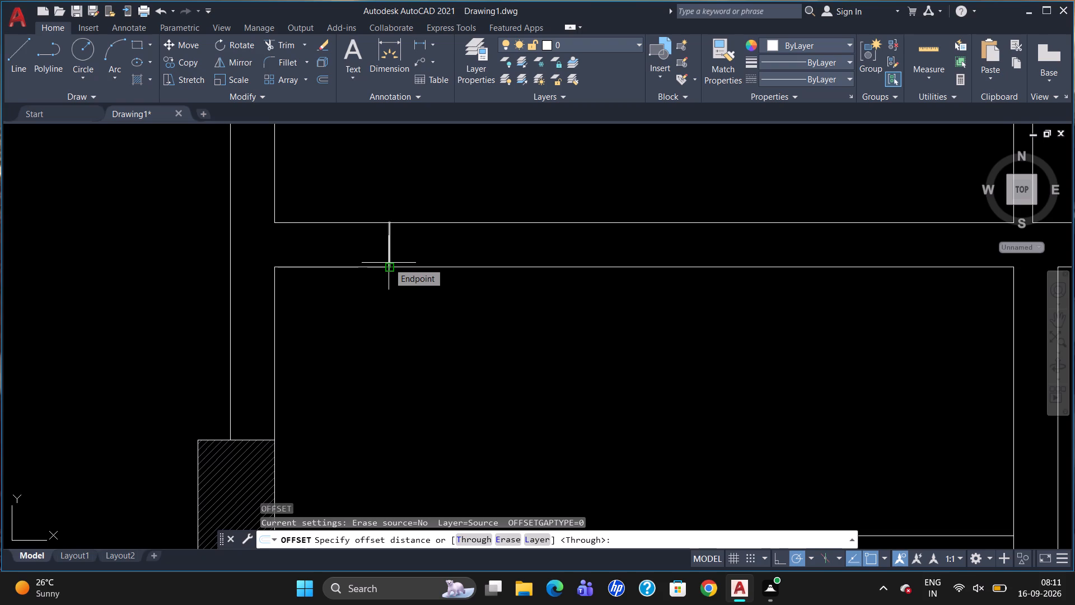
text(900)
key(Return)
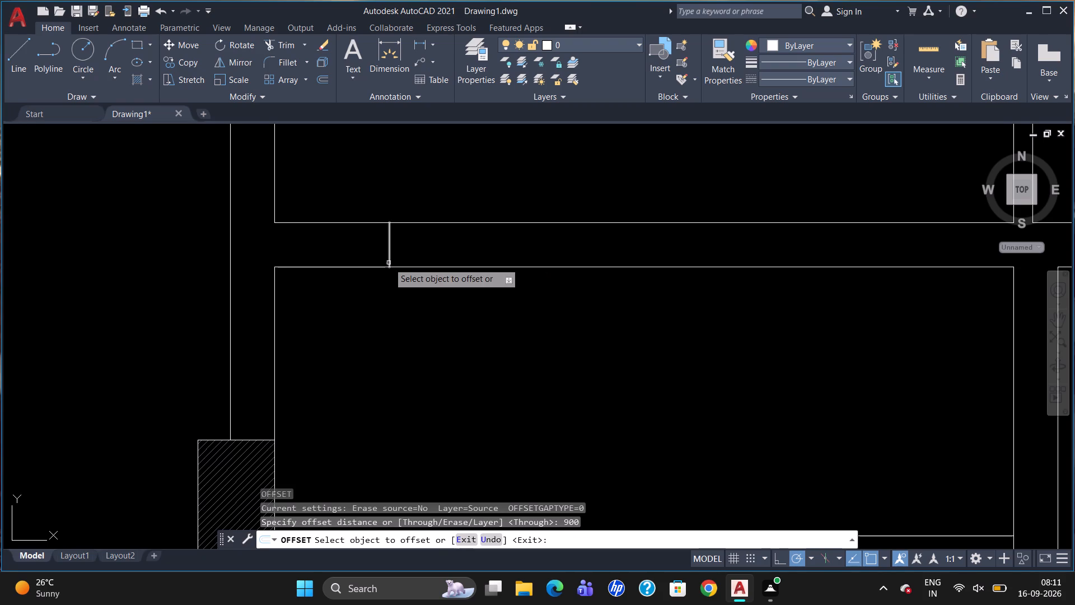
click(389, 263)
click(481, 273)
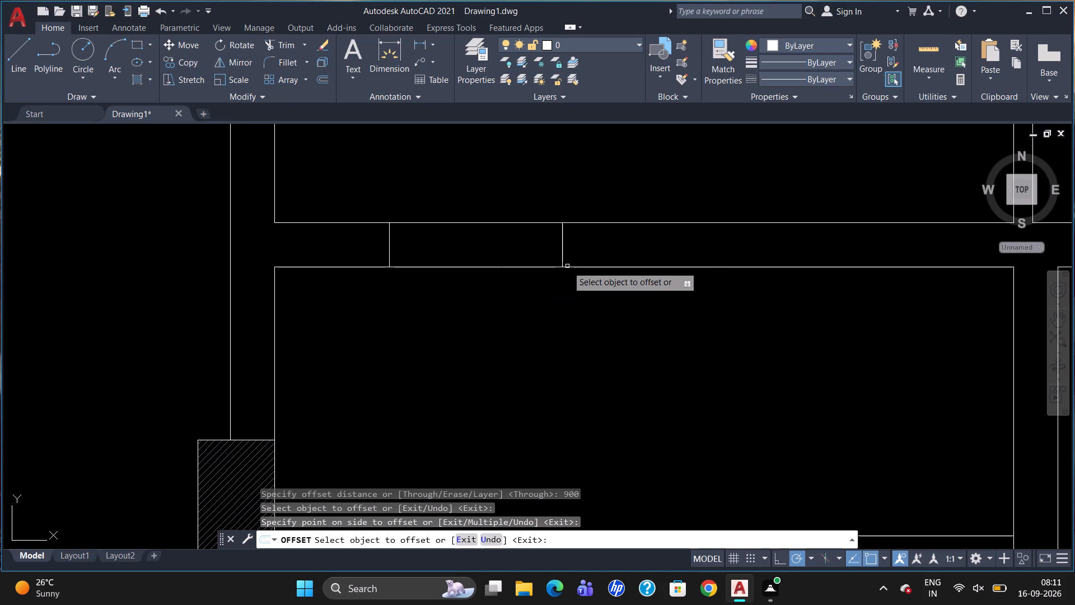
click(562, 246)
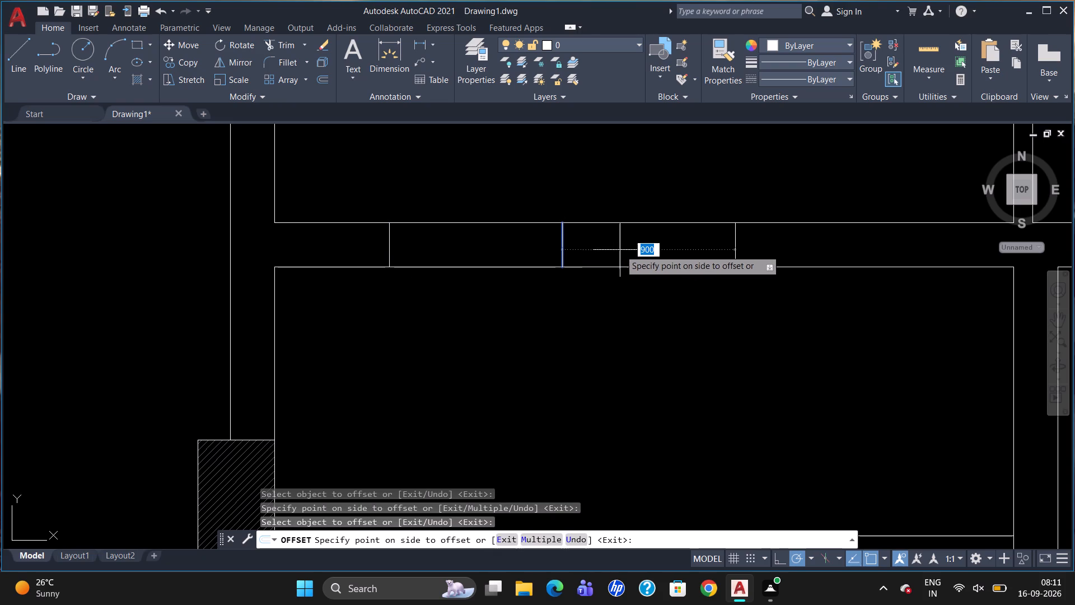
text(350)
key(Return)
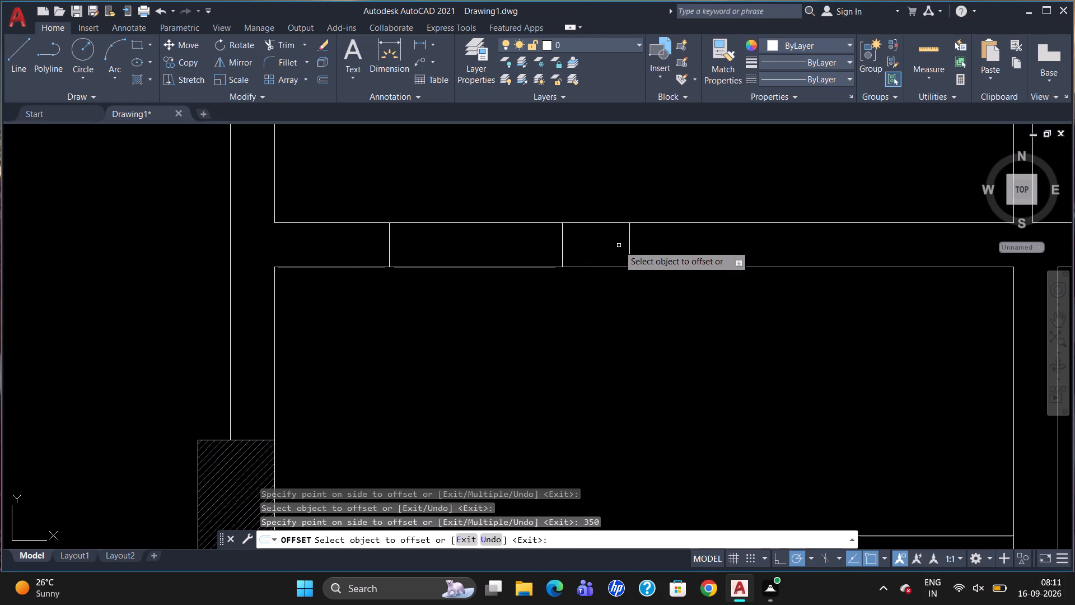
click(629, 243)
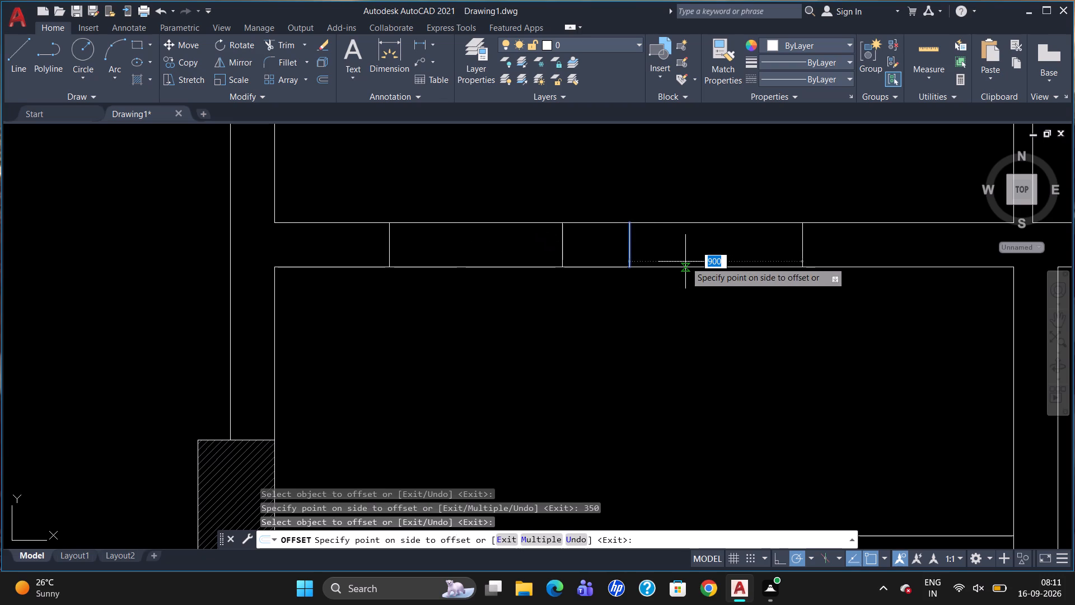
text(1800)
key(Return)
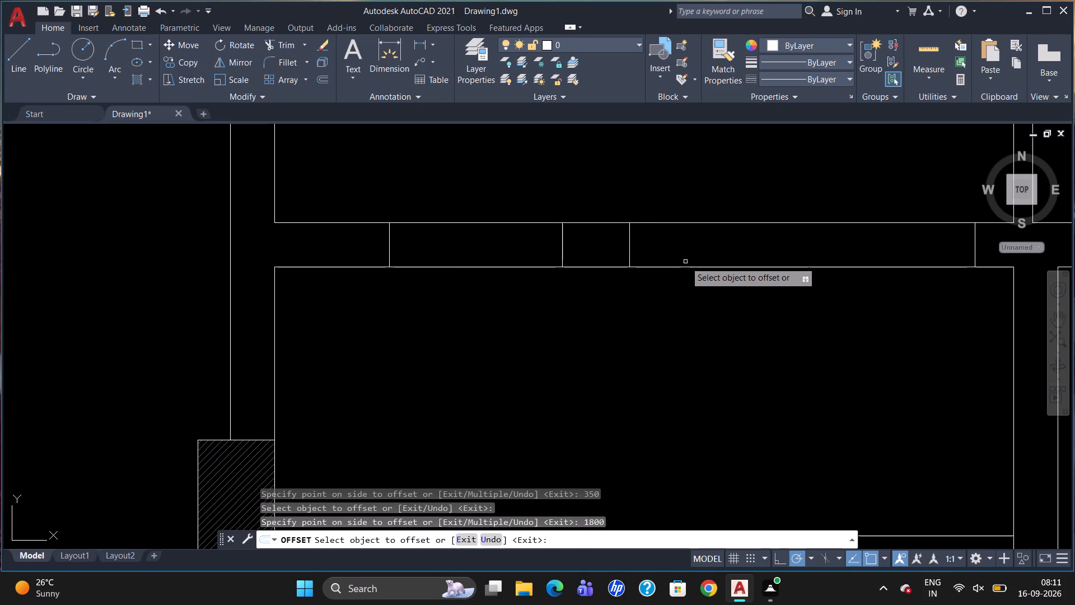
key(Escape)
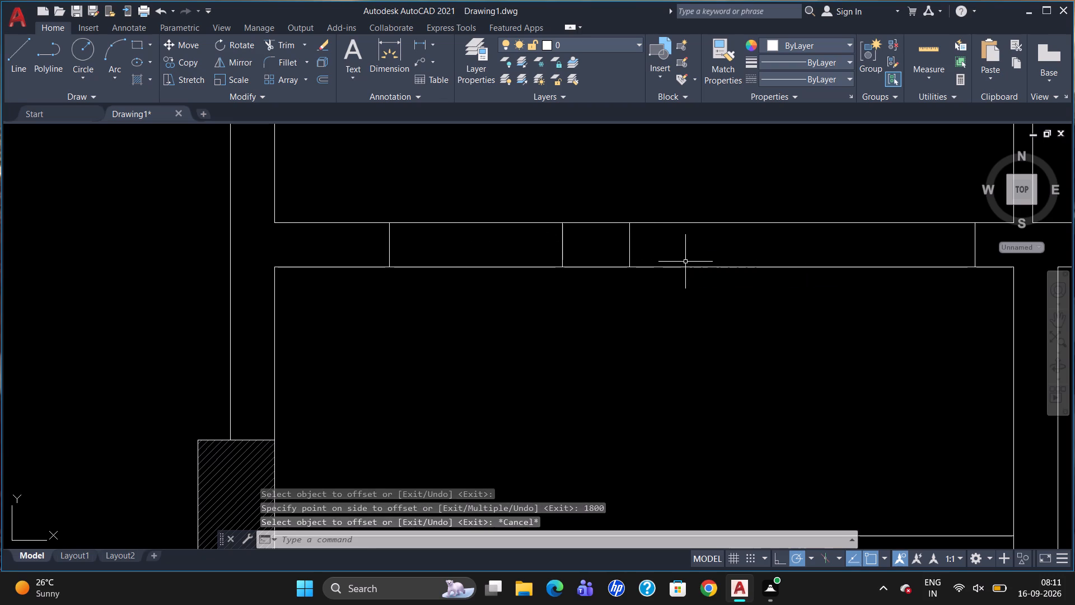
Trim the wall's northern line between the two jambs of the 900 opening.
text(TR)
key(Return)
key(Return)
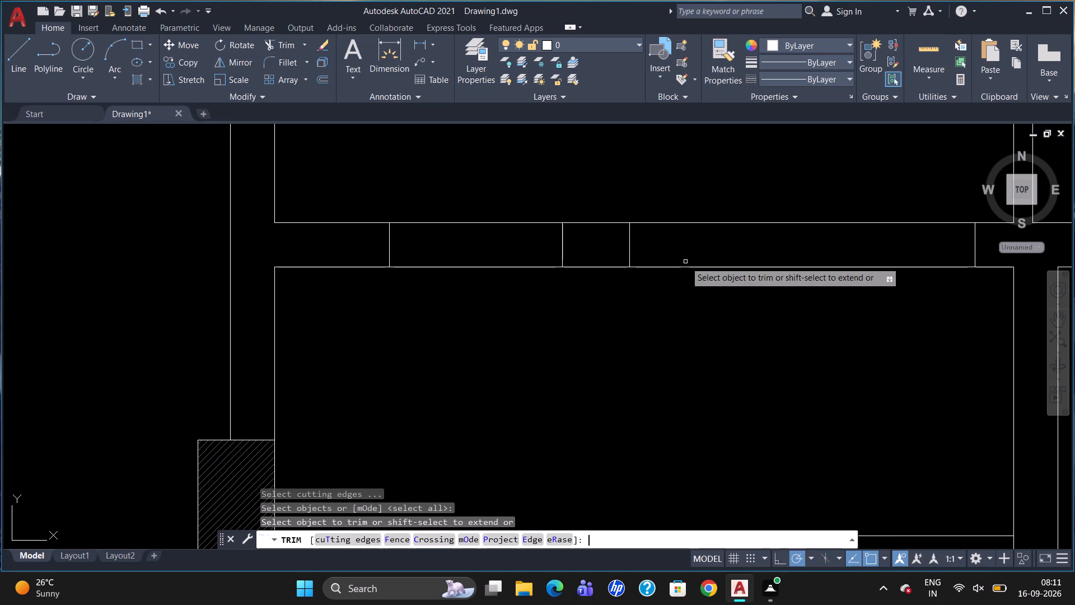
click(485, 223)
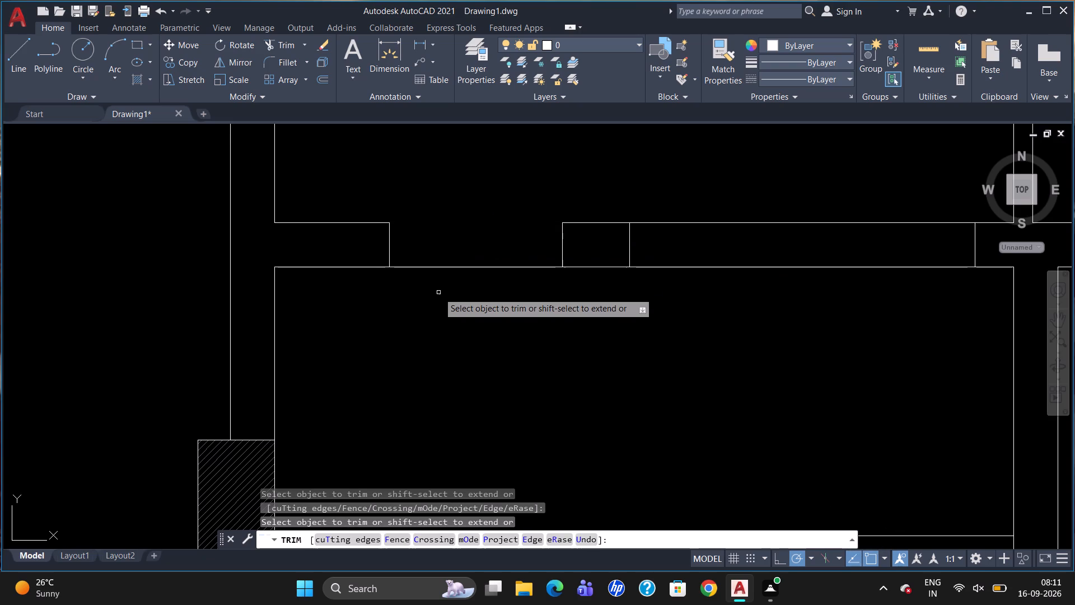
scroll(433, 308, down, 2)
scroll(650, 333, up, 1)
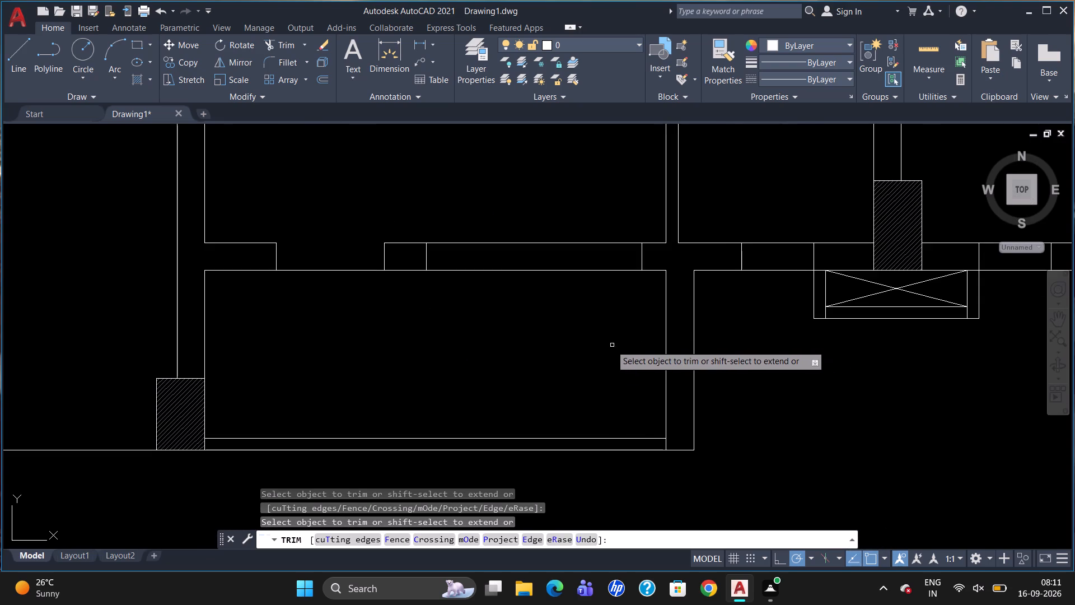
key(Escape)
Draw a horizontal line between the midpoints of the two jambs of the 1800 window opening.
key(l)
key(Return)
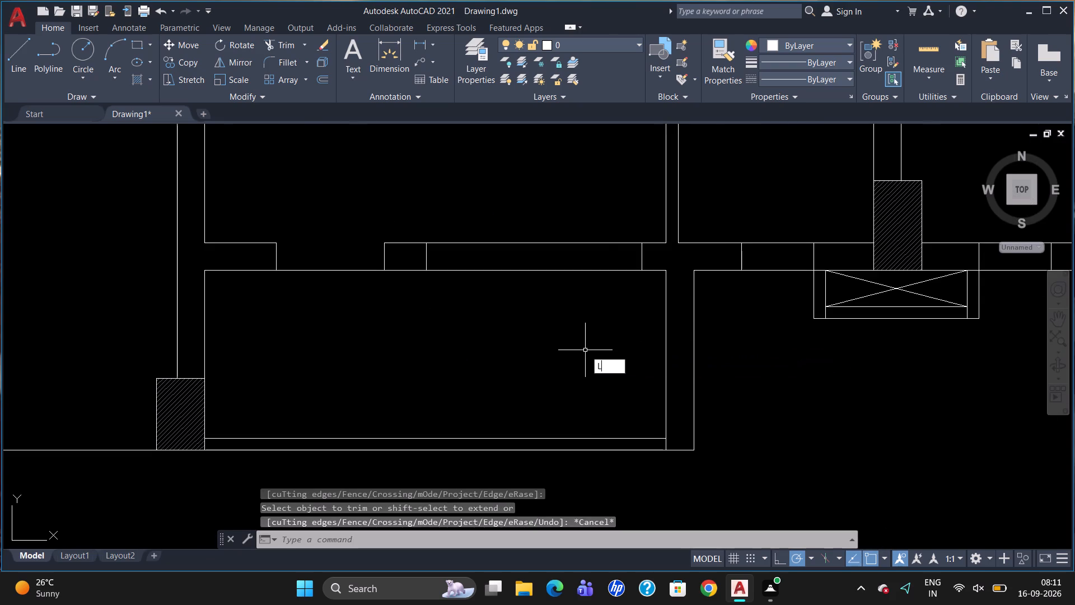
click(428, 257)
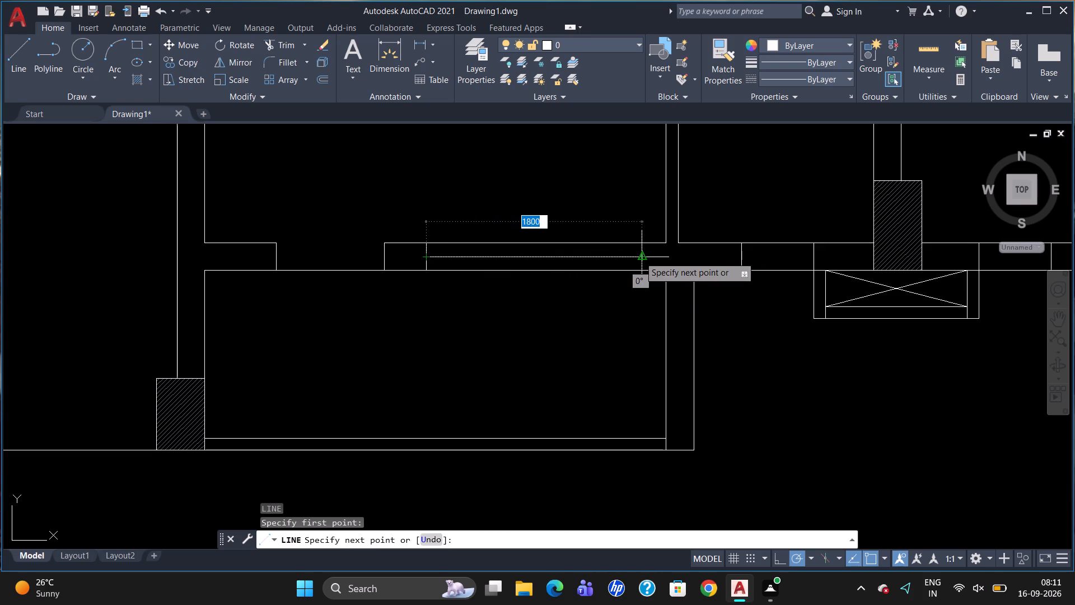
click(639, 257)
key(Escape)
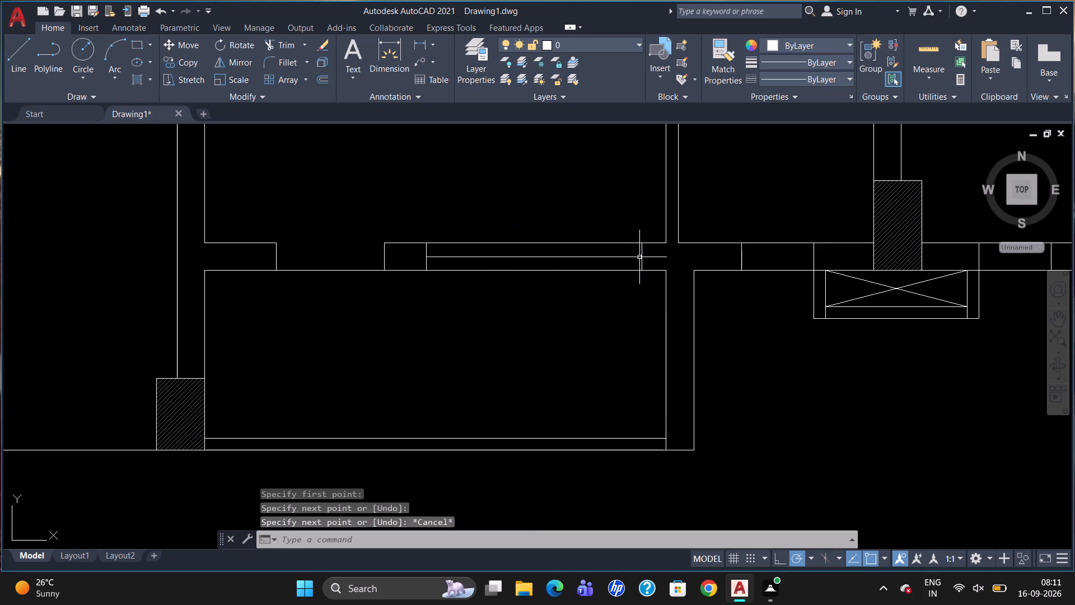
Offset the window's centre line 40 to the north and south, and erase the original centre line.
key(o)
key(Return)
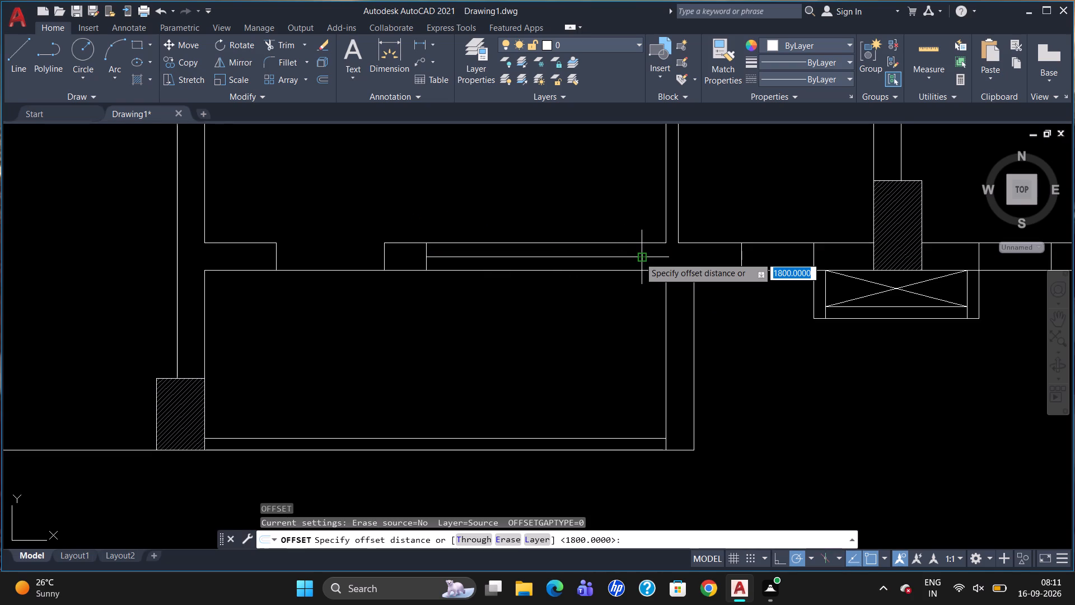
key(4)
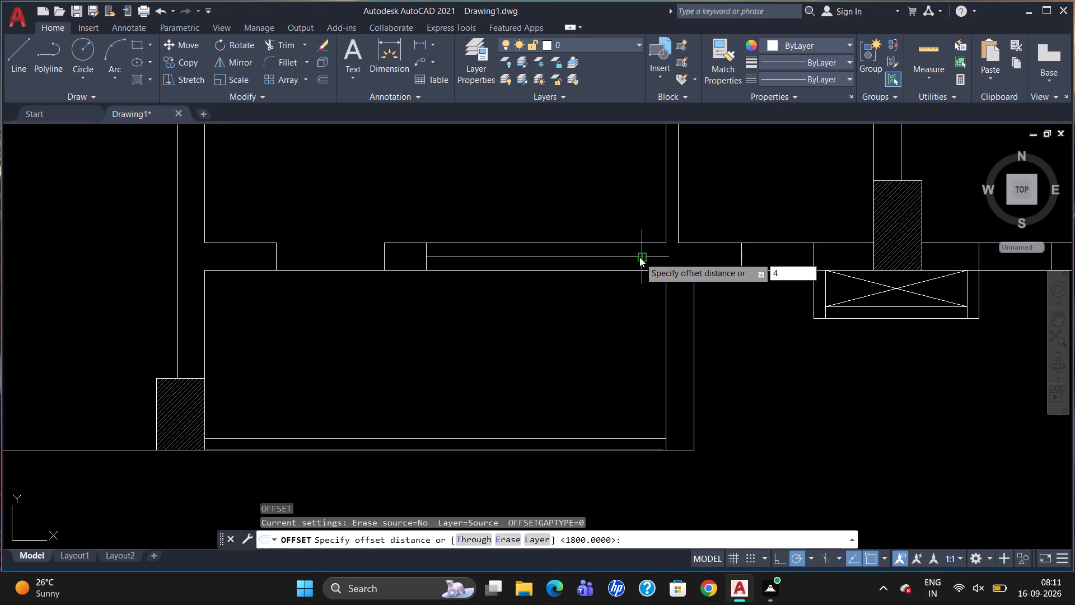
key(0)
key(Return)
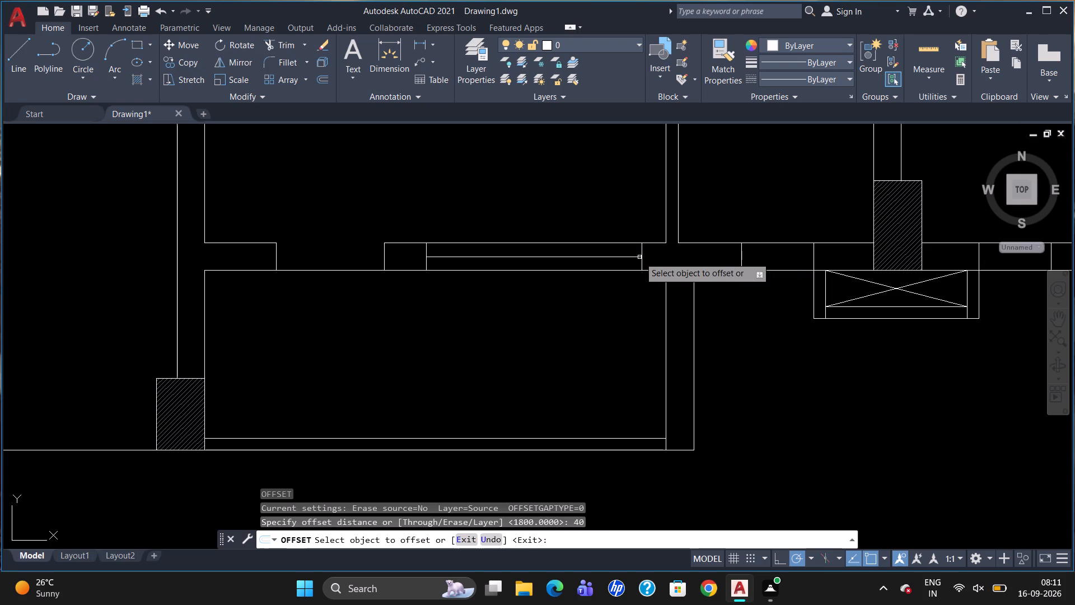
click(634, 258)
click(634, 266)
click(633, 255)
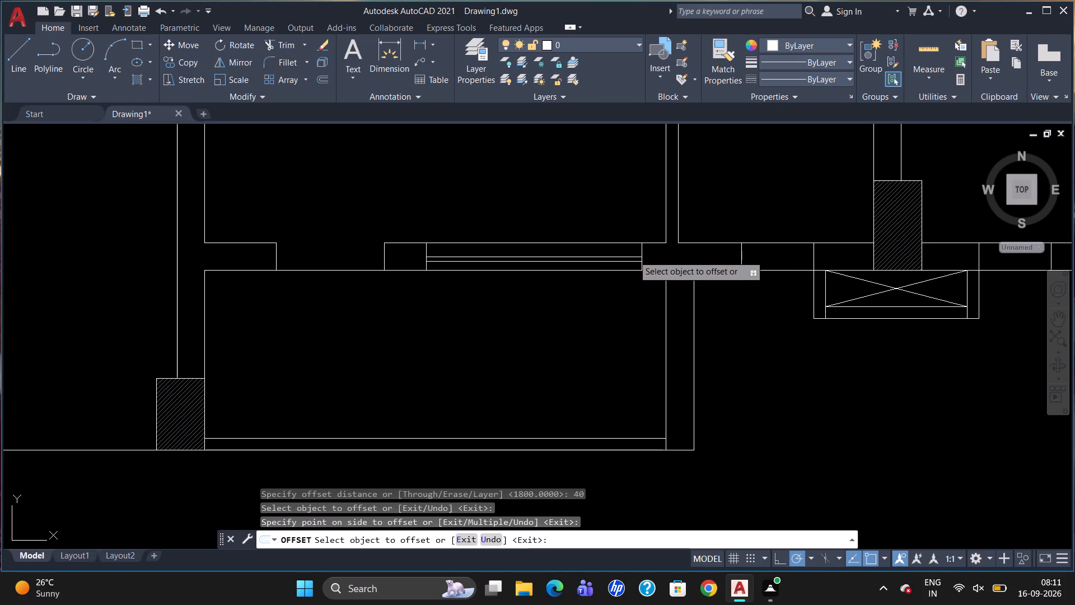
click(634, 250)
key(Escape)
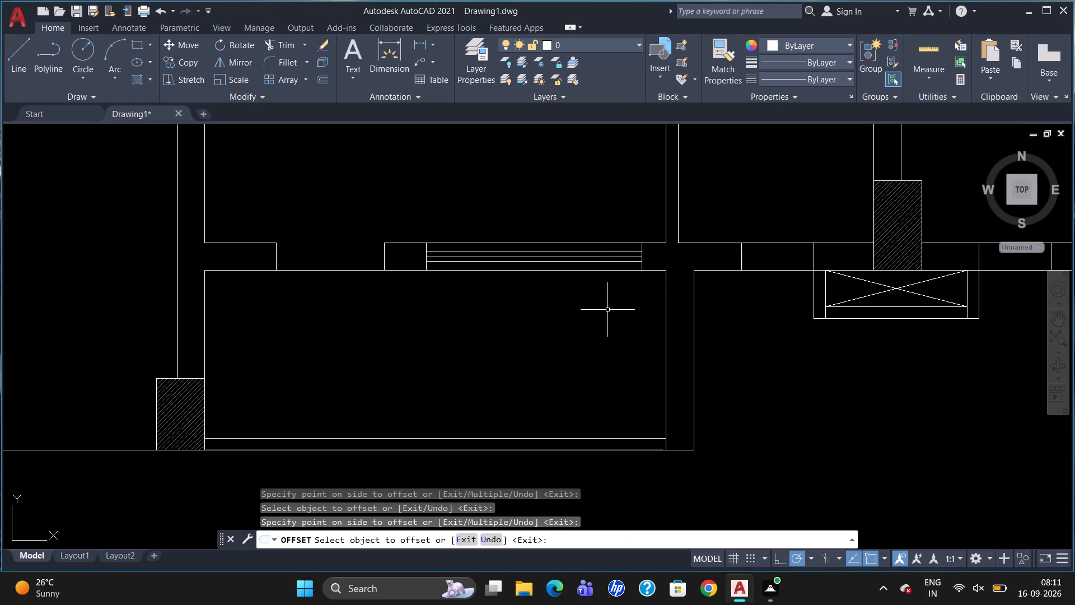
click(627, 257)
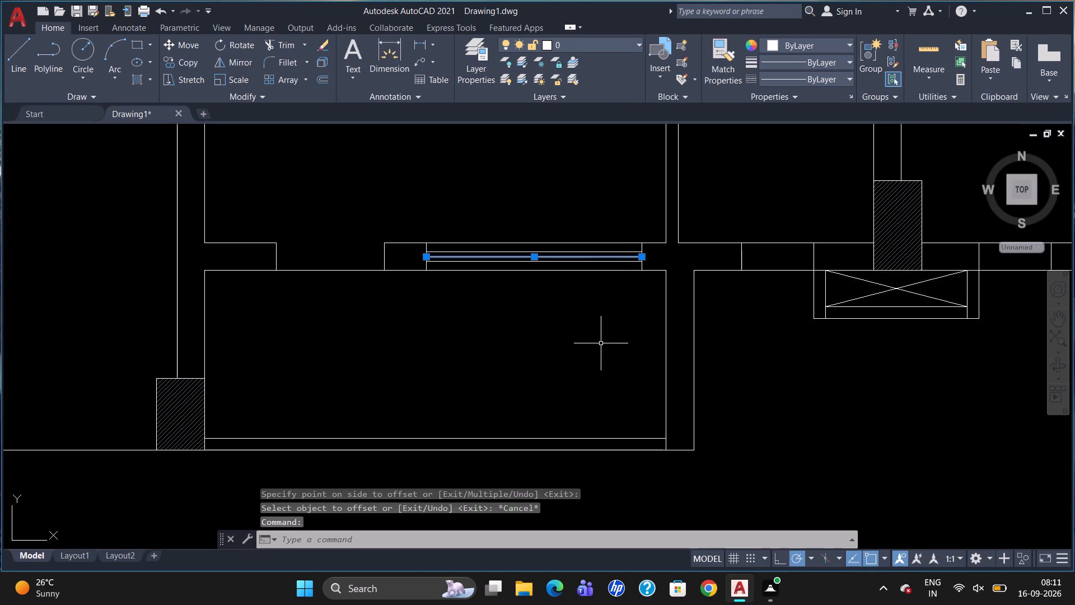
key(Delete)
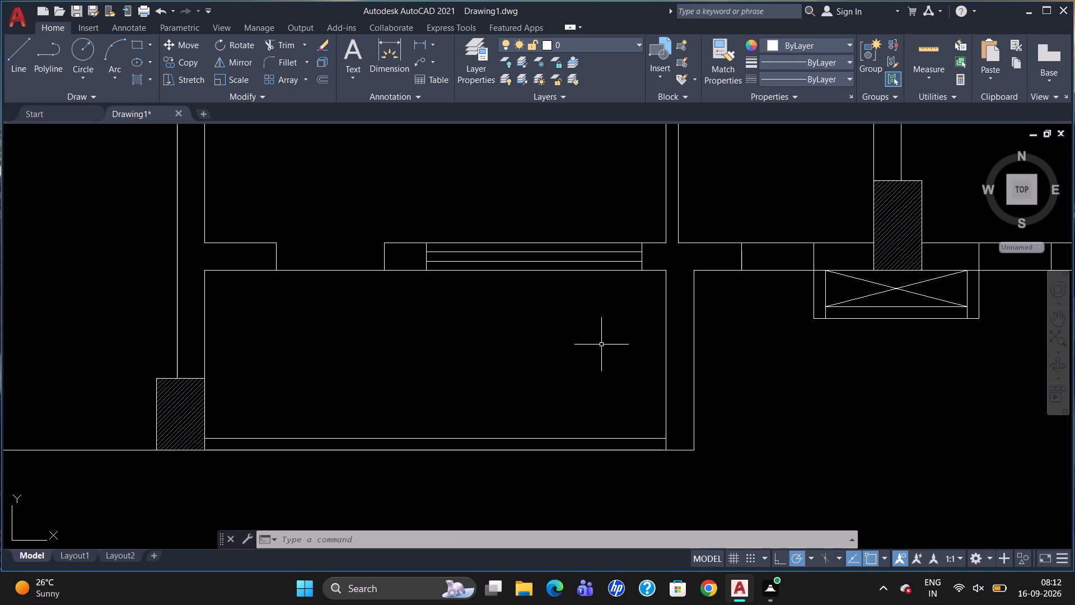
Draw a horizontal line from the west end of the eastern room's partition, along its southern line, to the unit's western wall.
scroll(603, 381, down, 2)
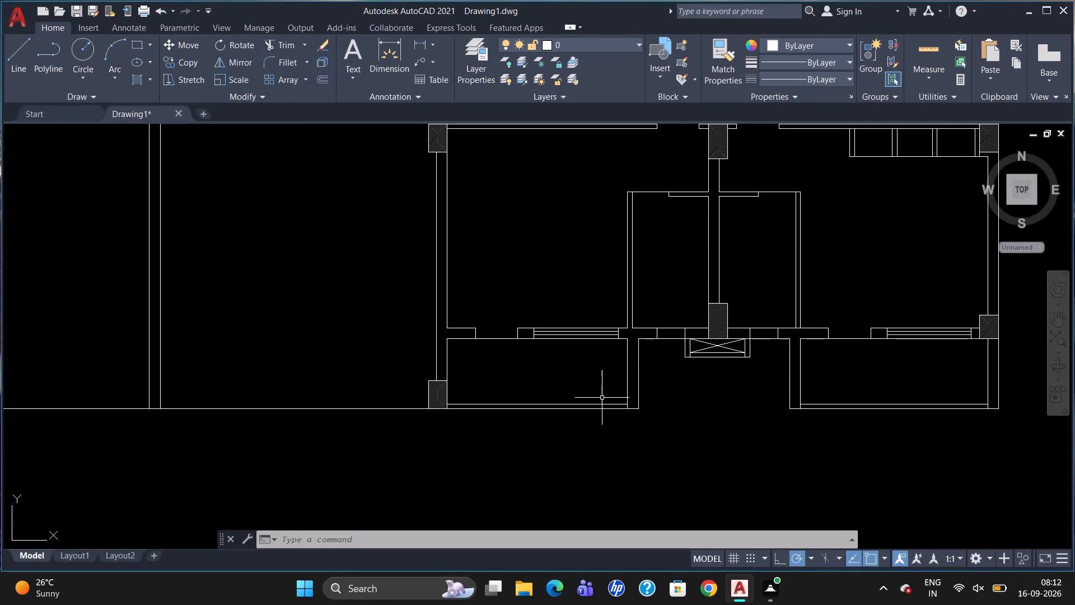
scroll(600, 410, down, 1)
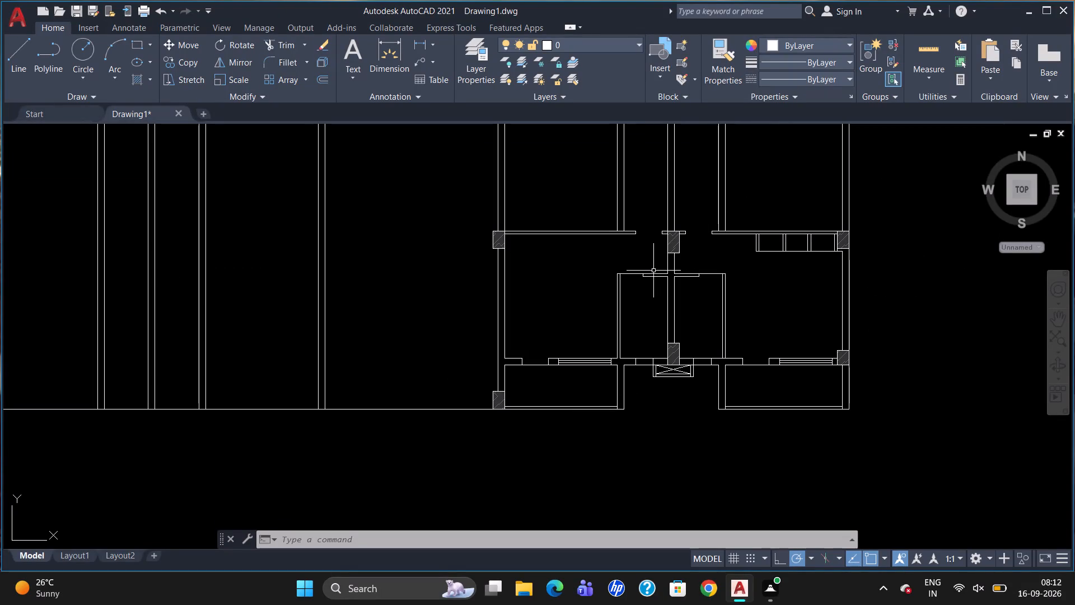
scroll(601, 330, down, 1)
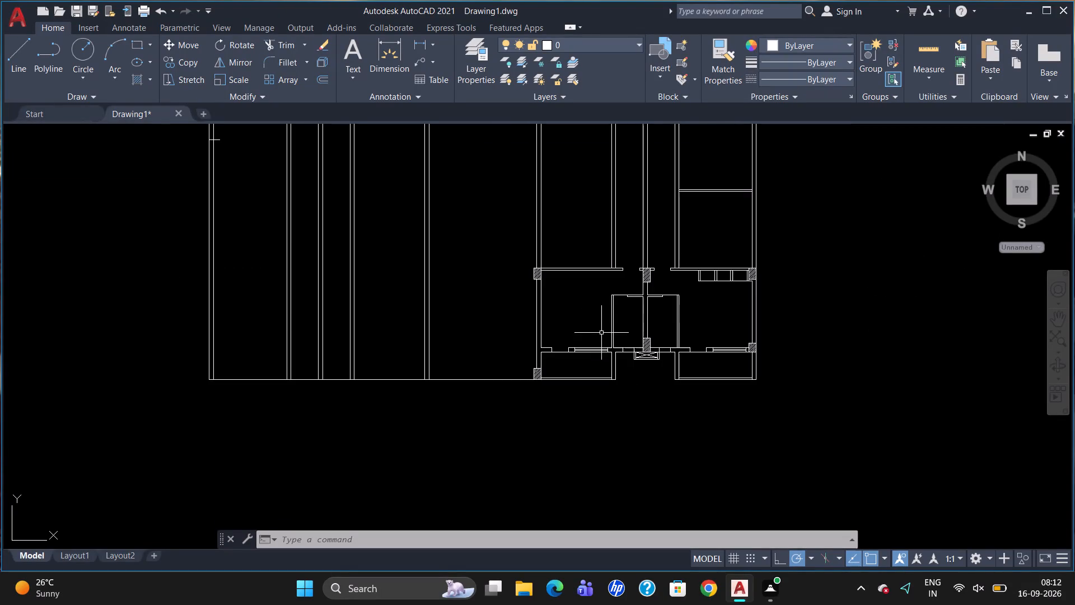
scroll(636, 247, up, 1)
scroll(610, 329, down, 2)
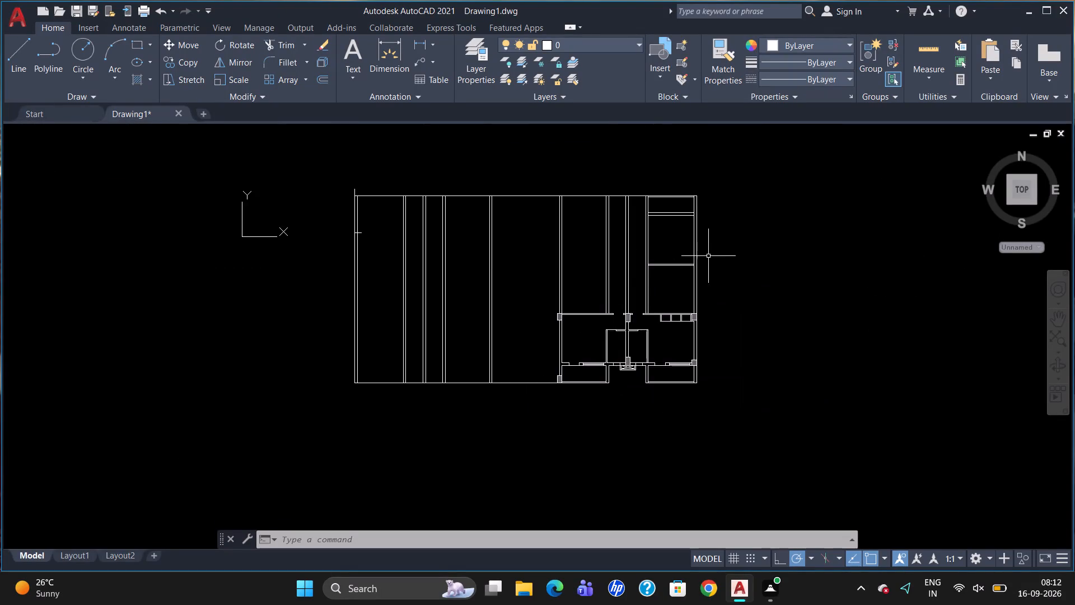
scroll(709, 258, up, 1)
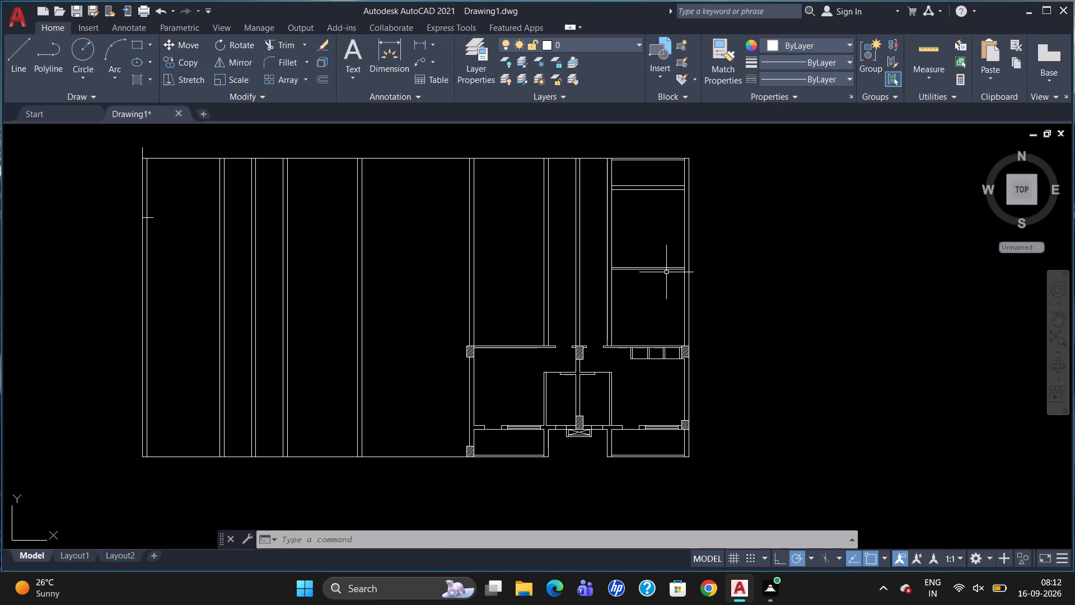
scroll(667, 273, up, 1)
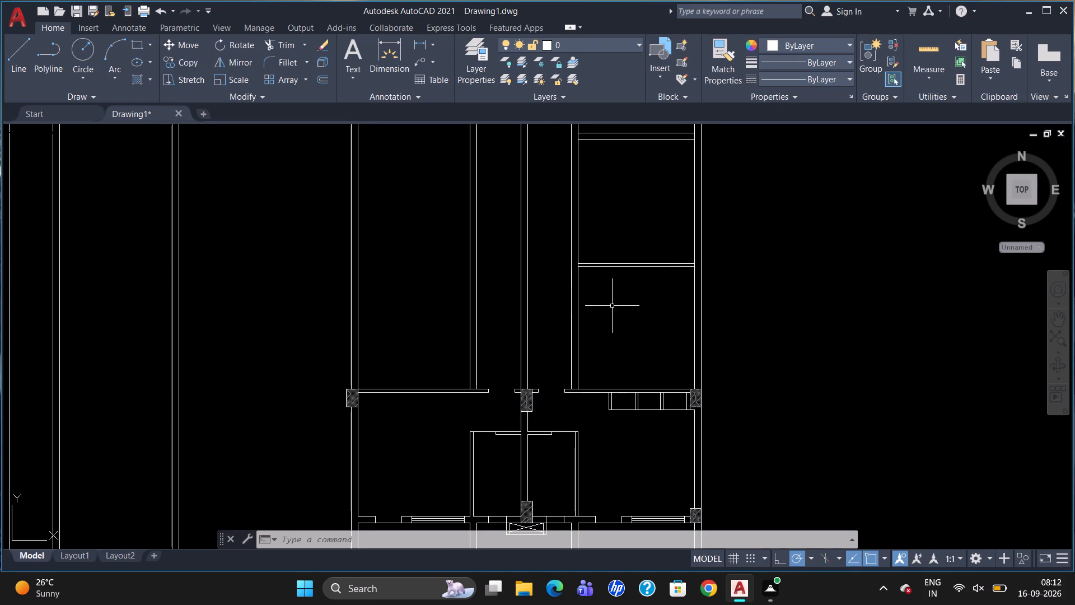
key(l)
key(Return)
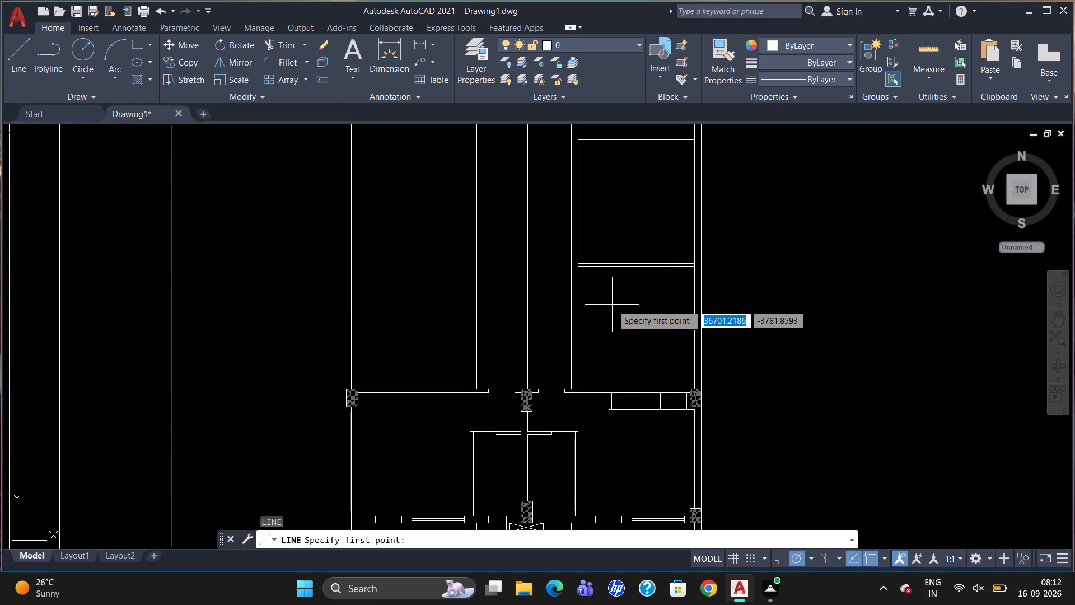
scroll(576, 276, up, 2)
click(582, 252)
scroll(525, 256, down, 1)
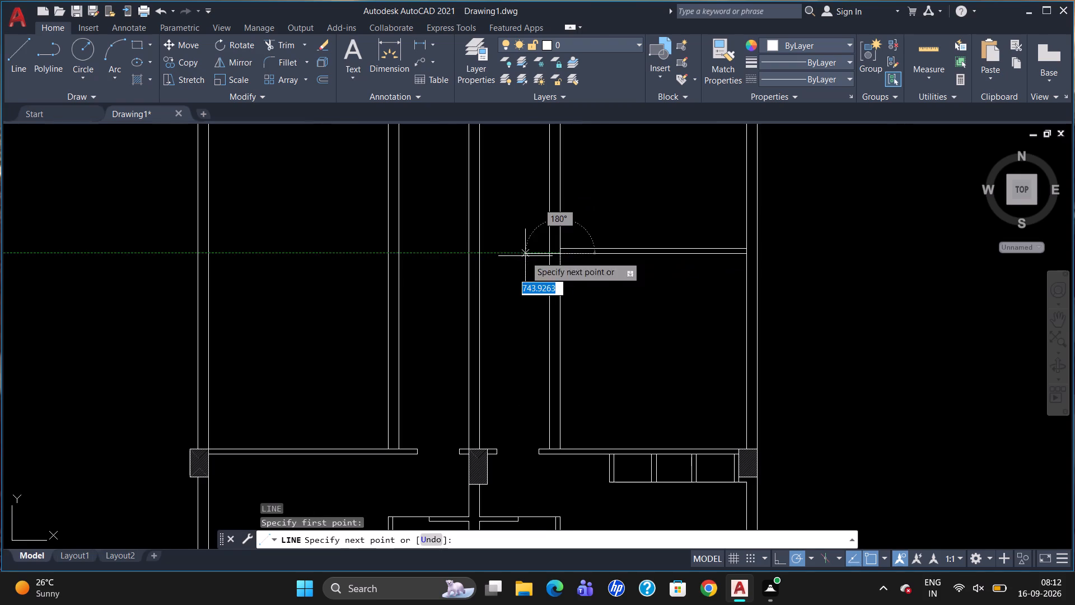
click(196, 249)
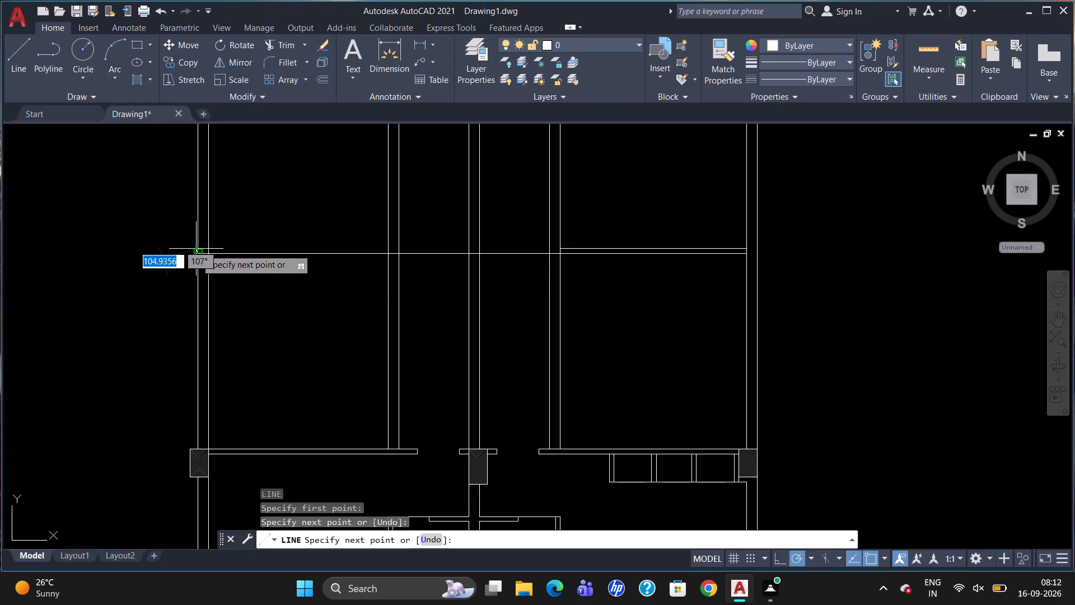
key(Escape)
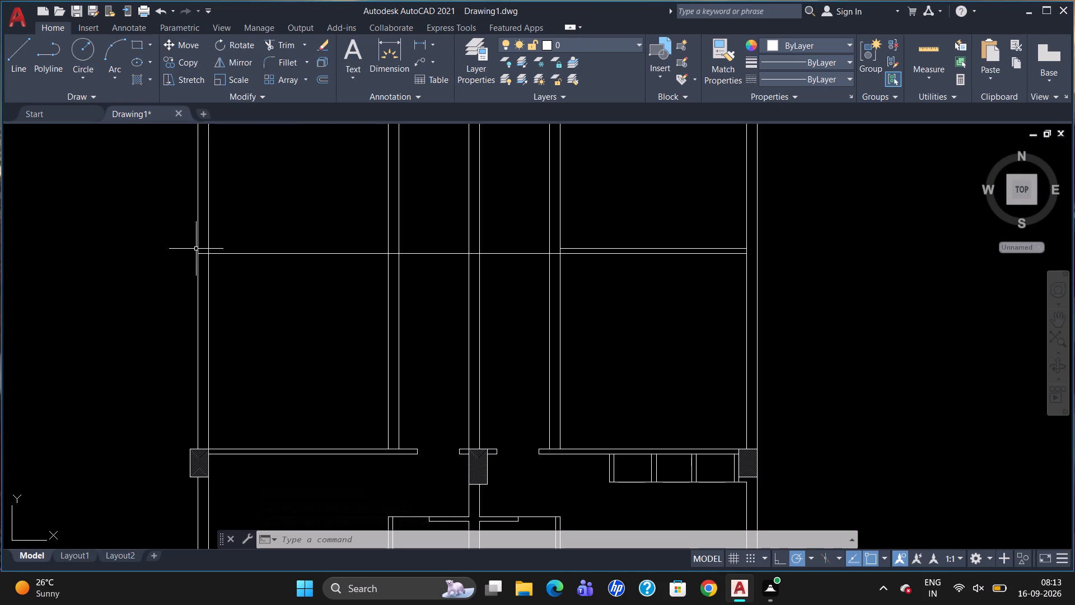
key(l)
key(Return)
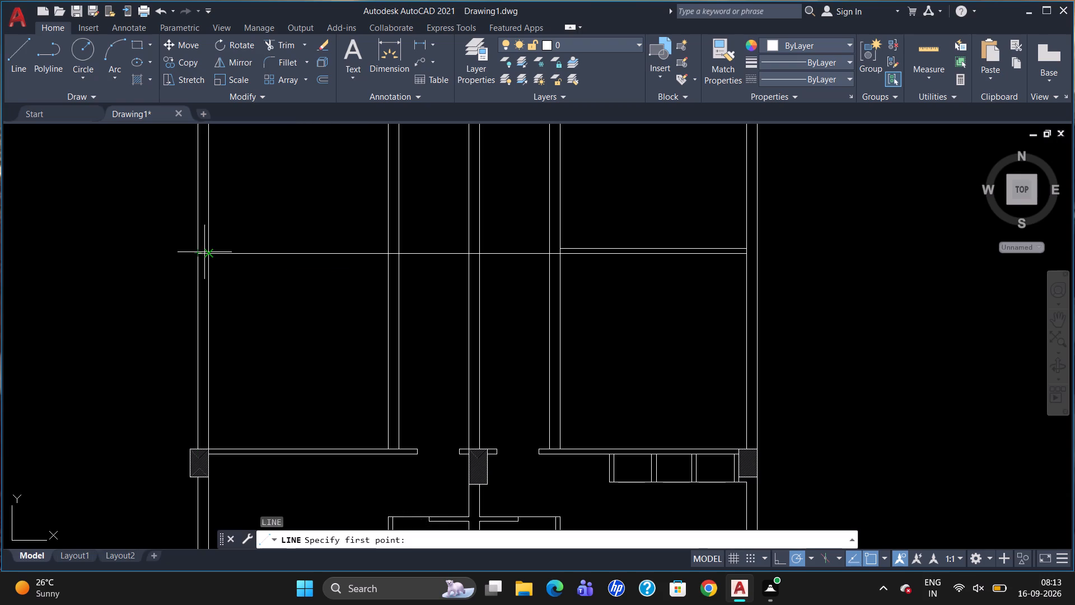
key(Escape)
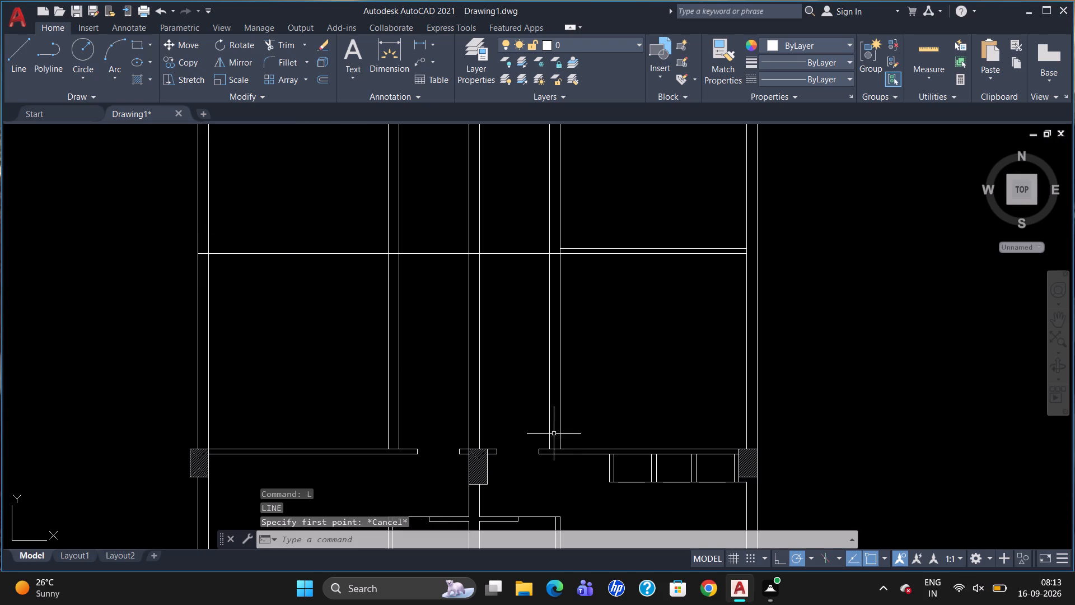
Copy the east wall's hatched column beside the recesses about 4807 north, aligning its south-east corner with the next partition's southern line.
click(754, 465)
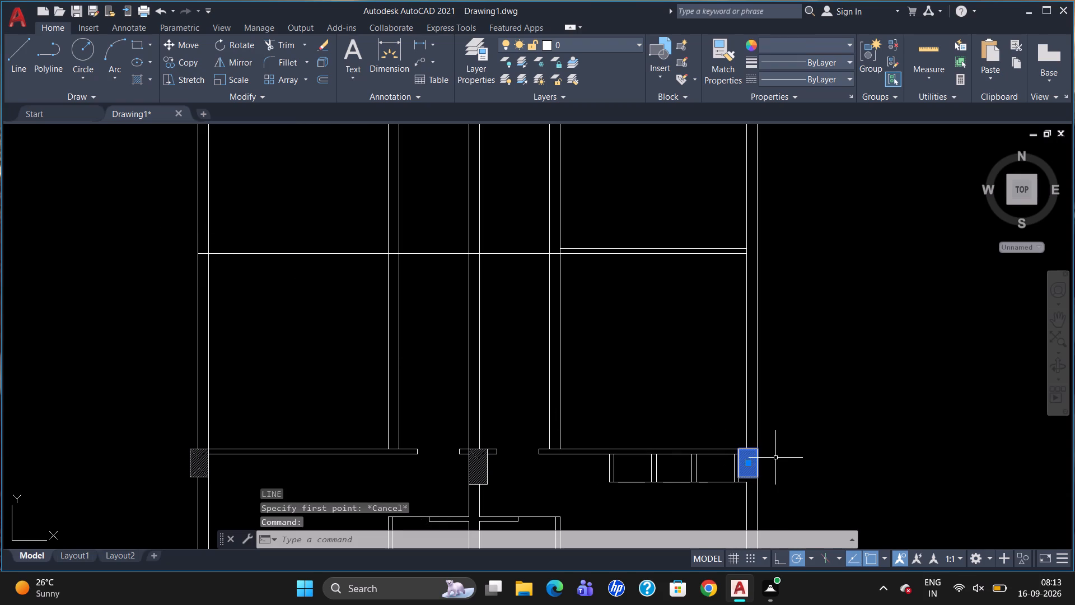
text(CO)
key(Return)
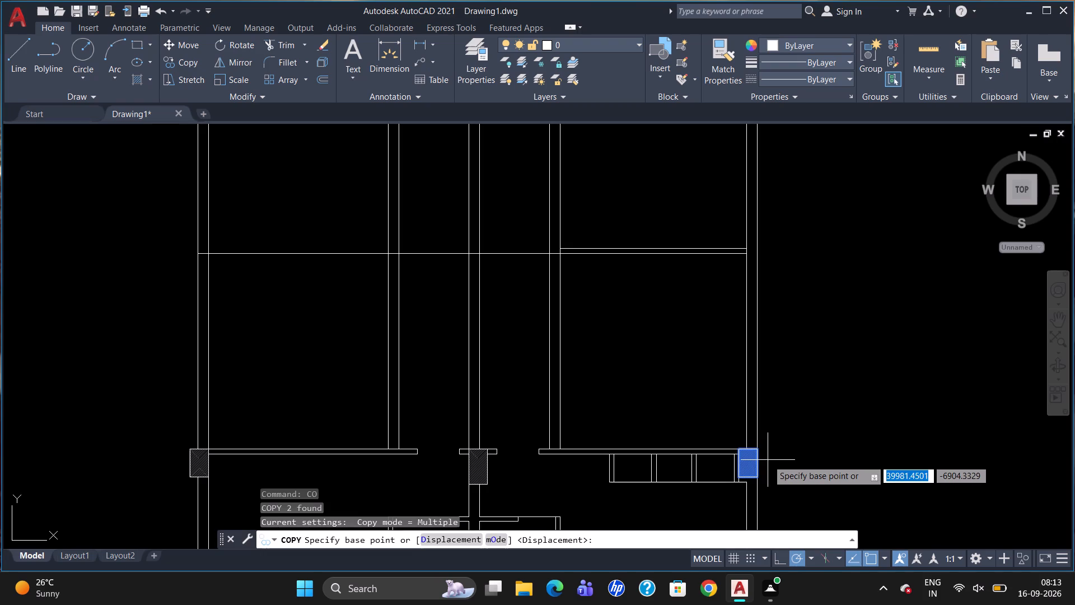
click(754, 483)
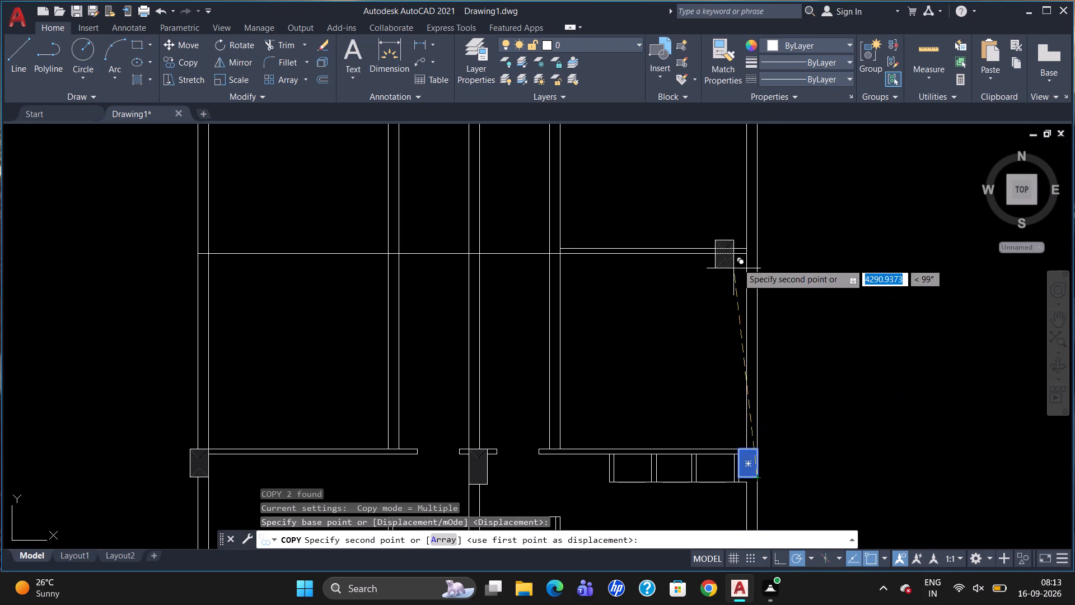
scroll(758, 226, up, 3)
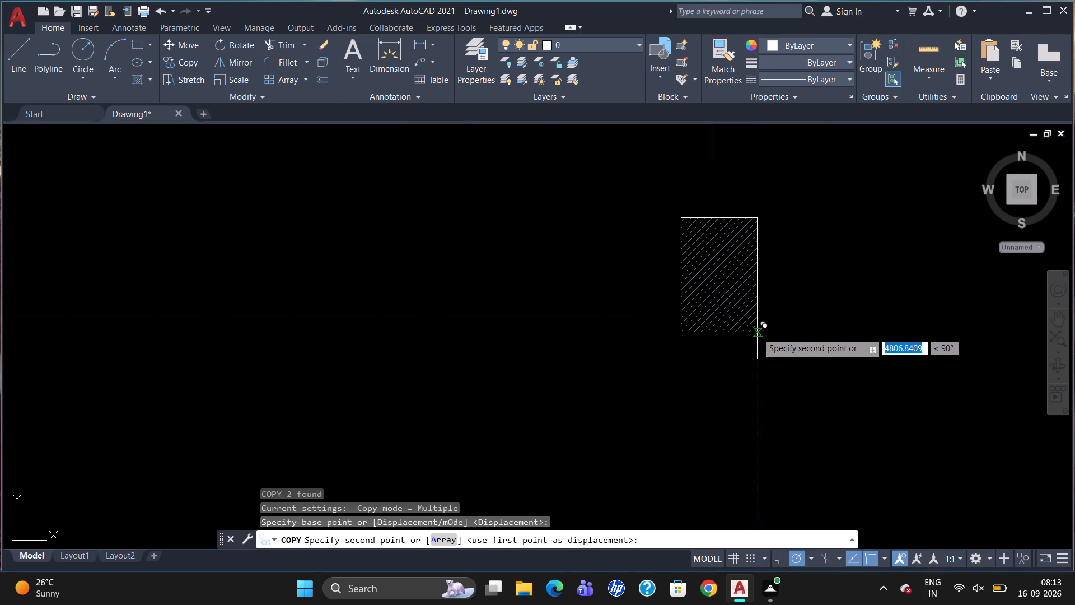
scroll(757, 333, up, 2)
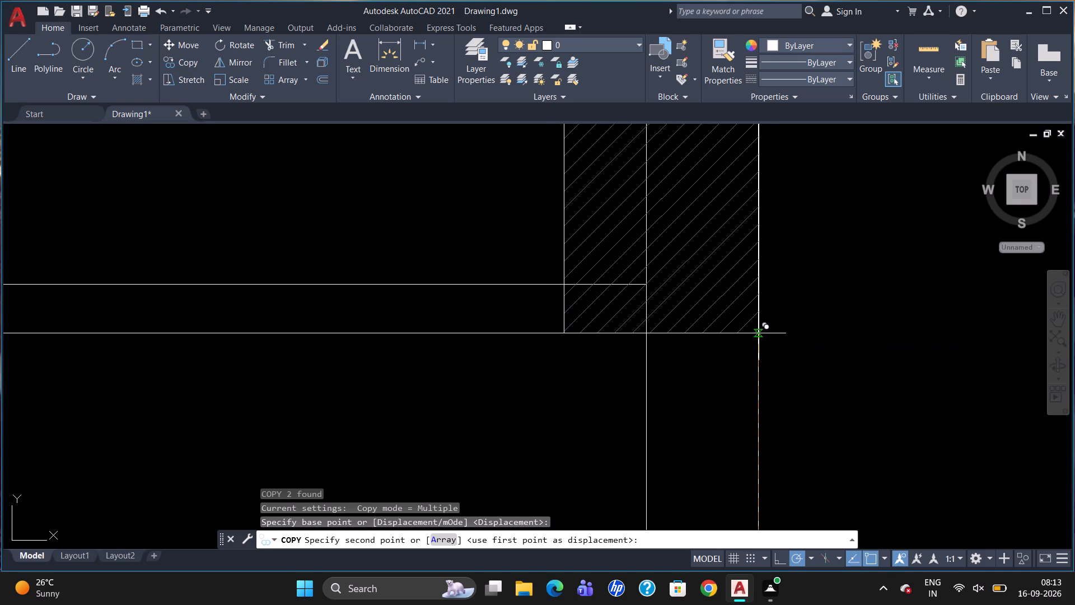
click(759, 333)
key(Escape)
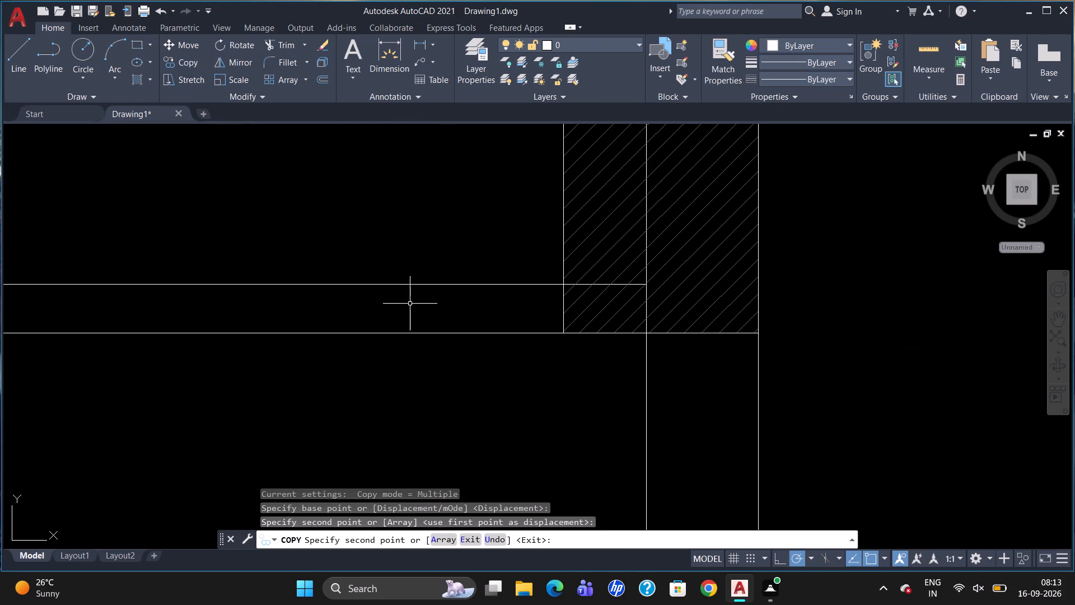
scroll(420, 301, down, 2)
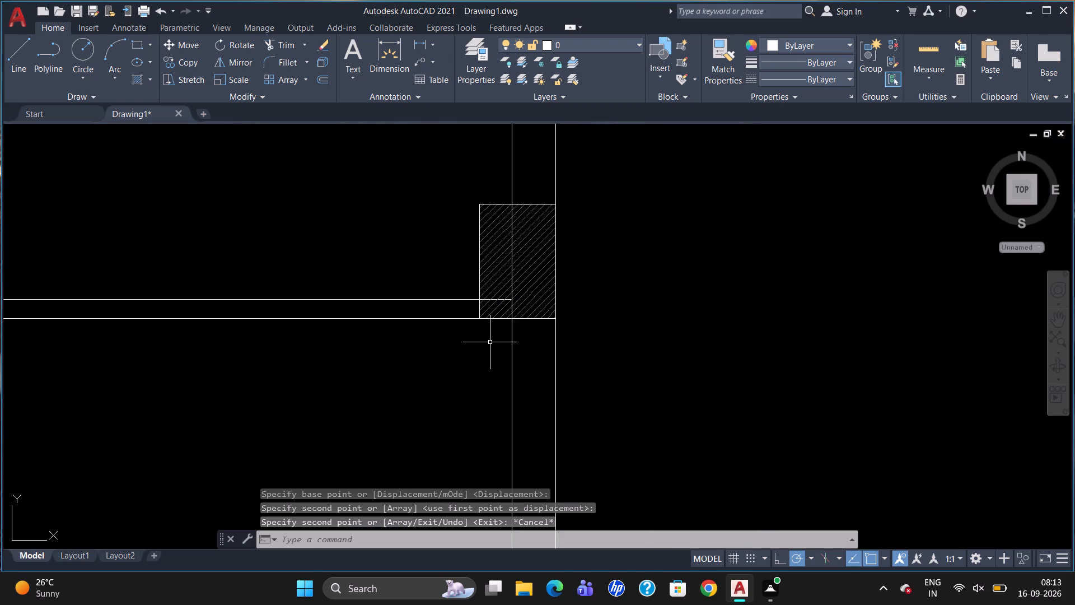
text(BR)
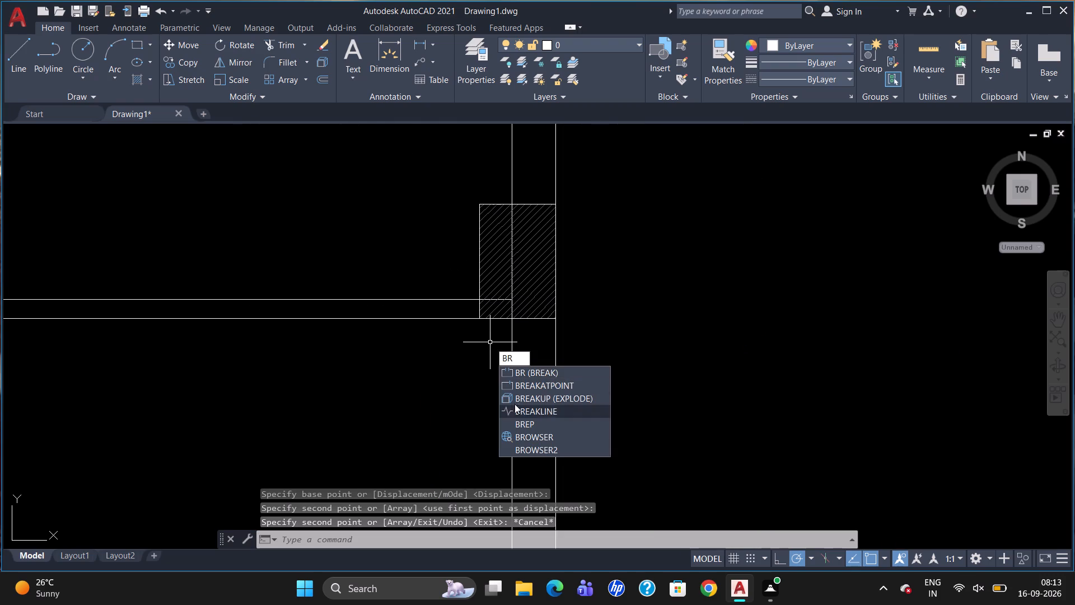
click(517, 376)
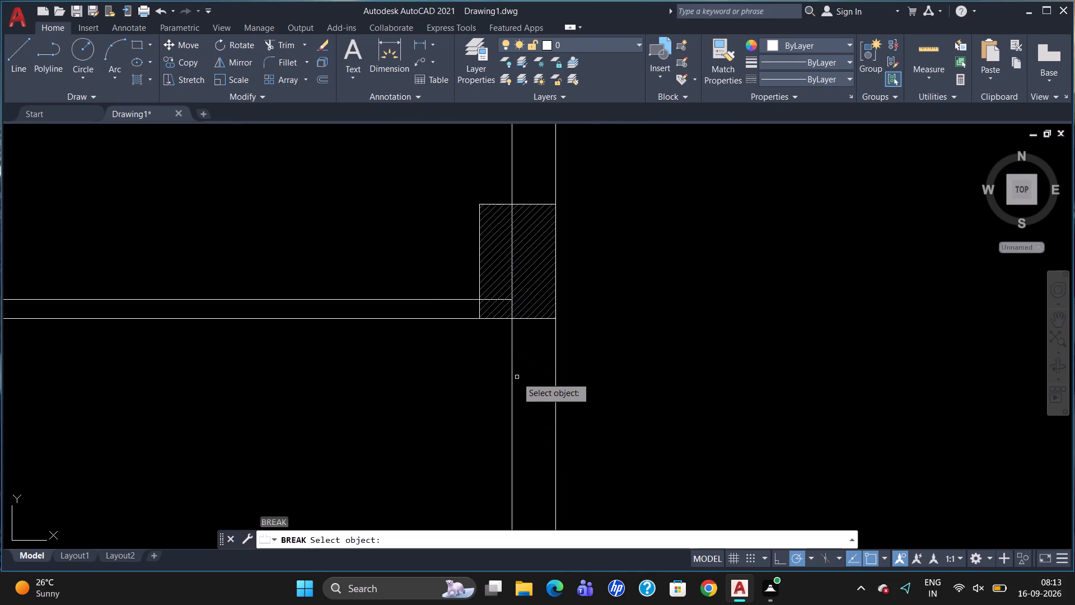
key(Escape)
Break the east wall's inner line at the copied column's south and north edges, and the partition's northern line at its west edge.
text(BR)
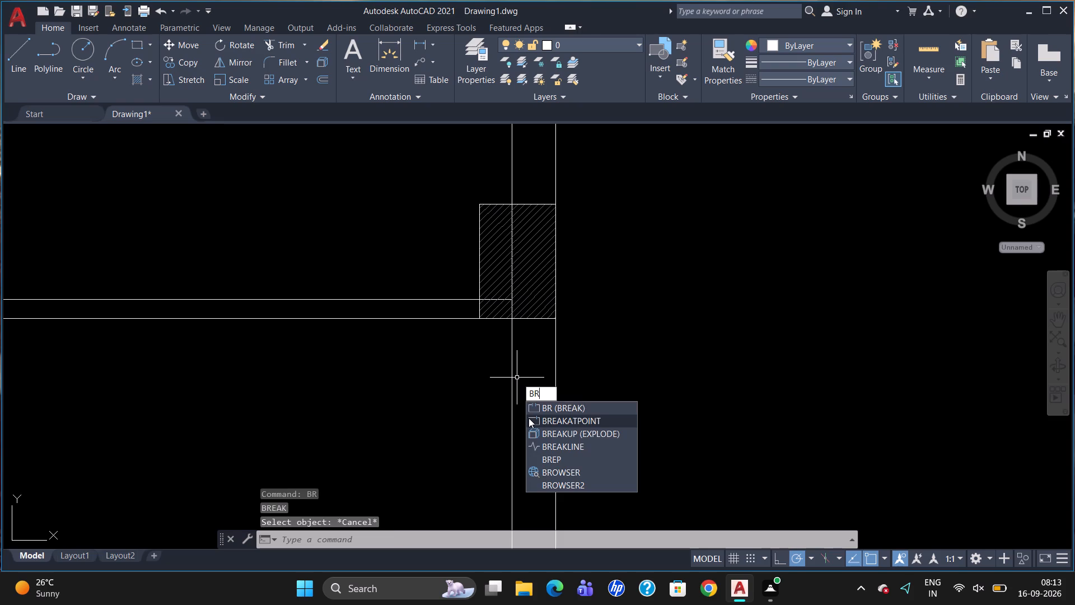
click(529, 420)
click(510, 331)
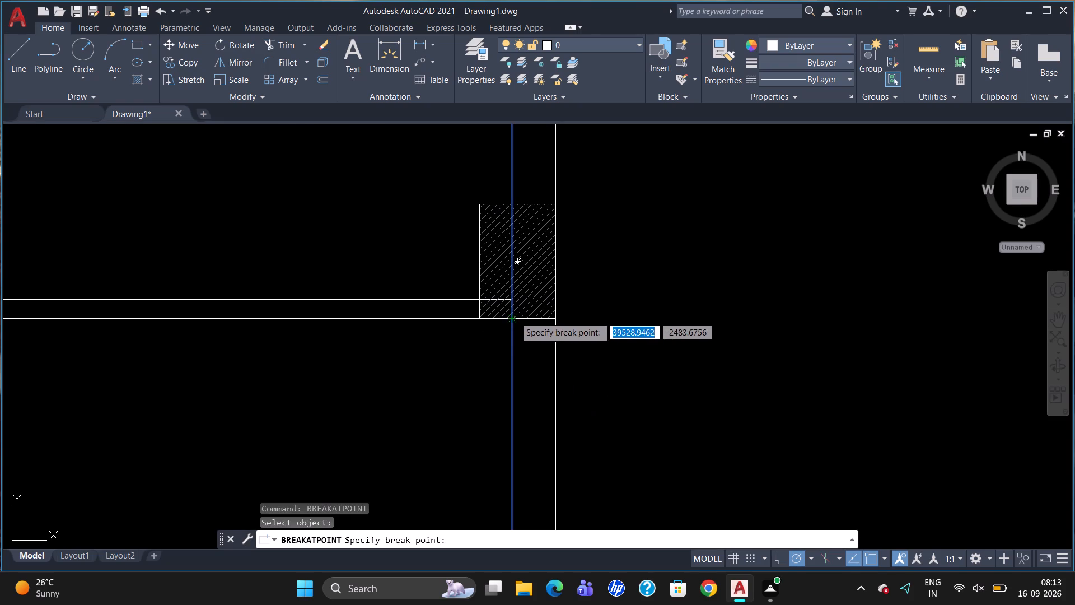
click(514, 317)
text(BR)
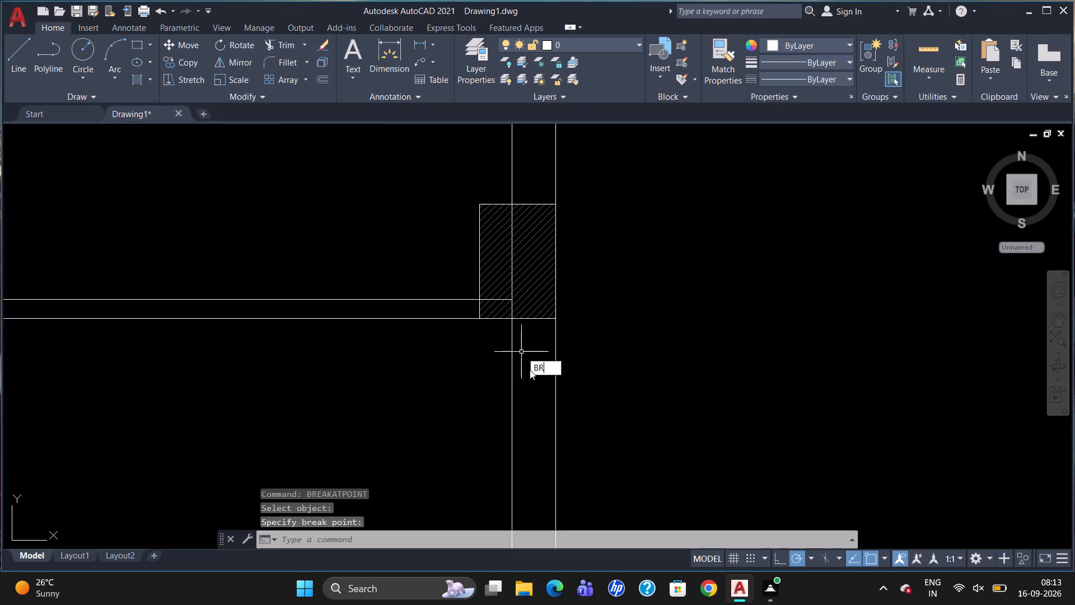
click(542, 393)
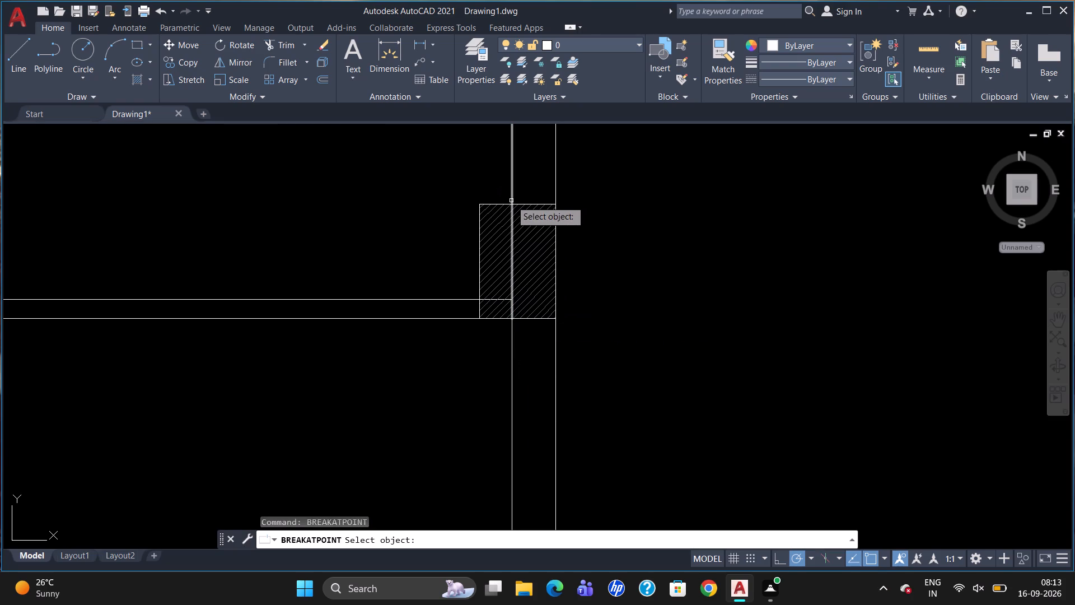
click(512, 201)
click(511, 206)
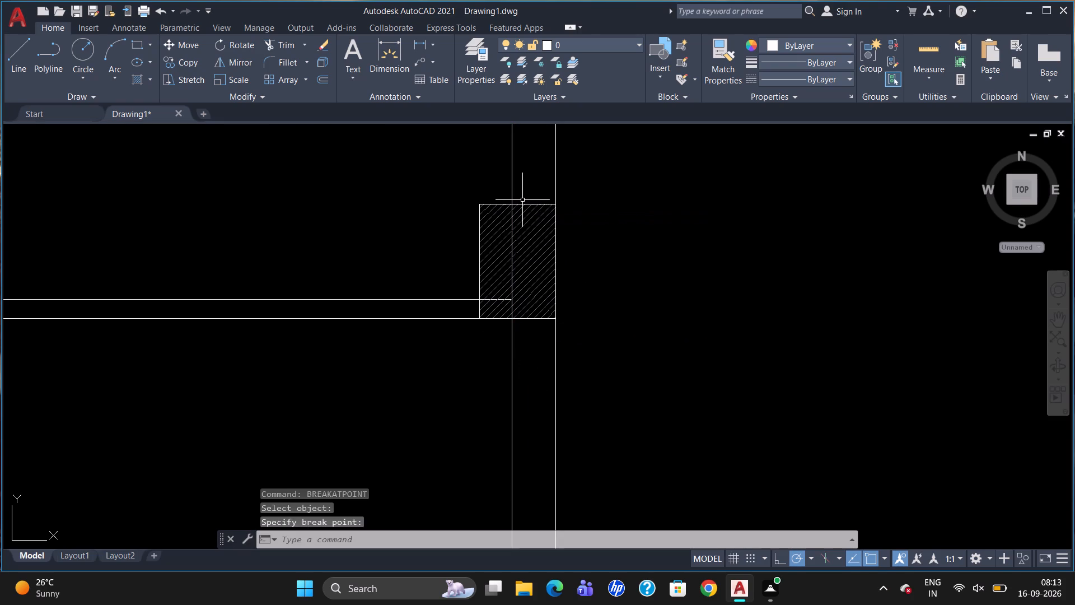
text(BR)
click(545, 244)
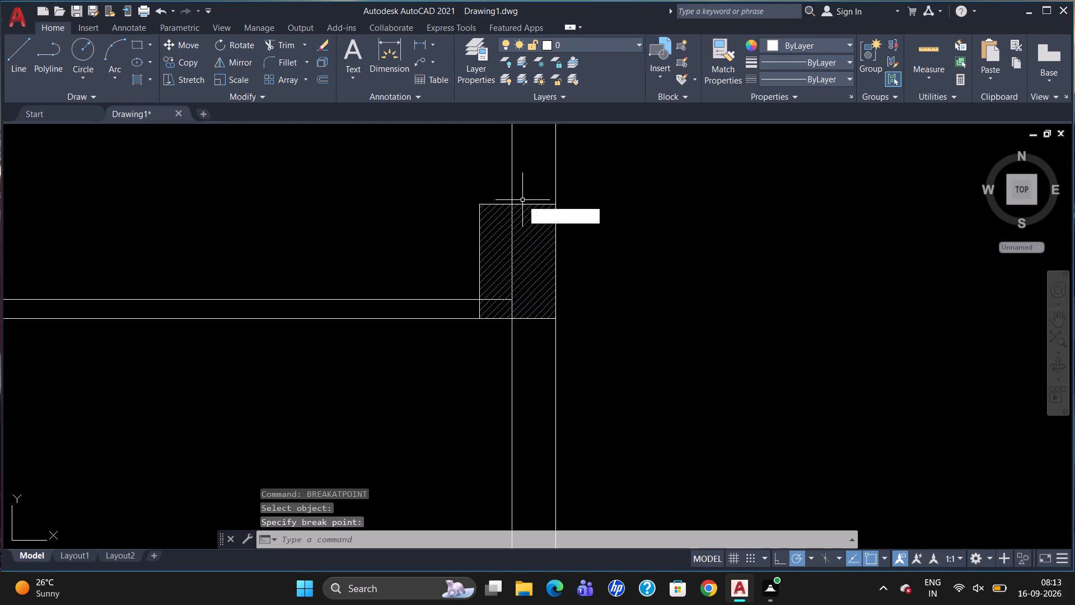
click(462, 300)
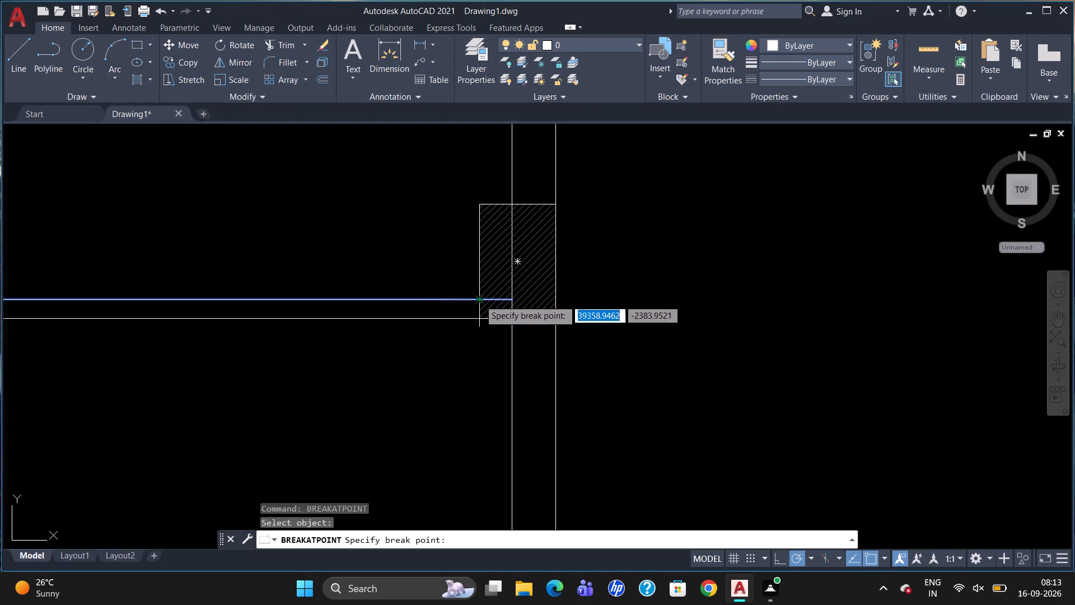
click(479, 300)
Erase the wall line and partition line segments that lie inside the copied column.
scroll(490, 297, up, 4)
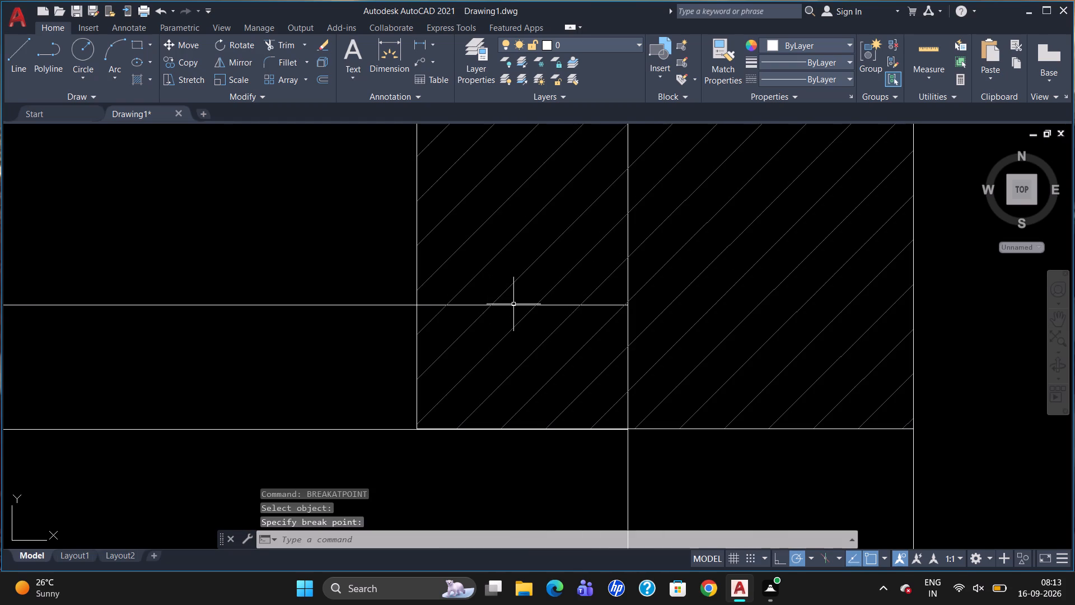
click(512, 306)
click(627, 230)
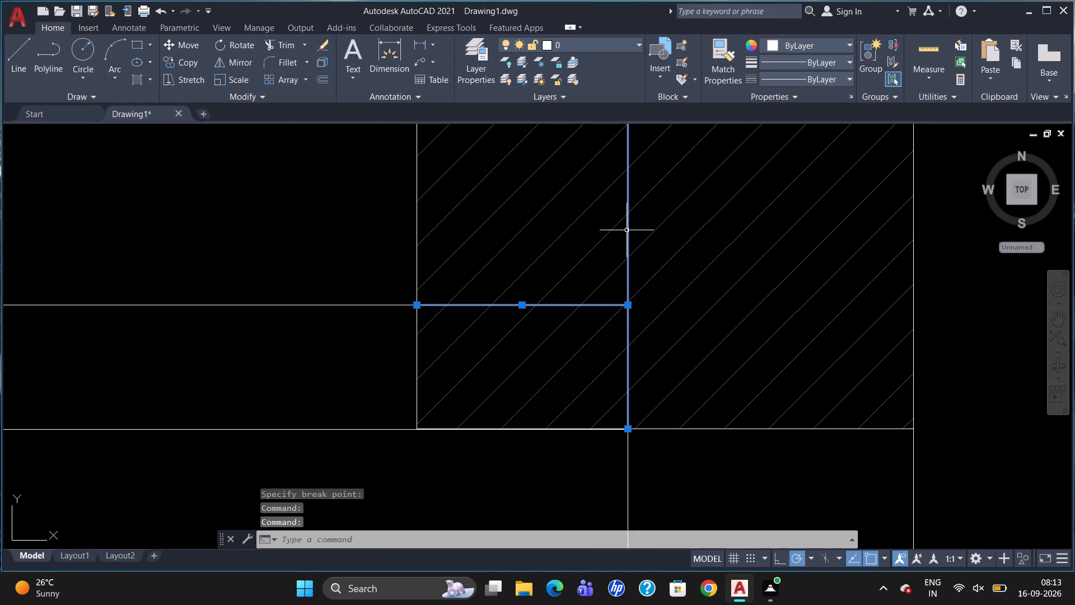
key(Delete)
Break the east wall's outer line at the north-east corner of the hatched column beside the recesses.
scroll(621, 231, down, 6)
scroll(680, 231, down, 1)
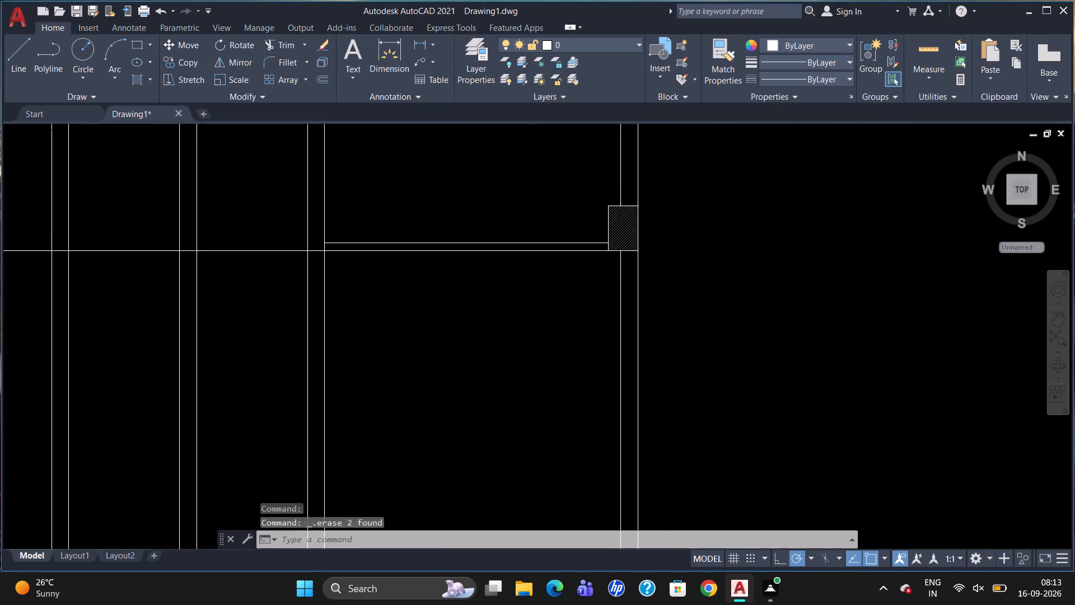
scroll(680, 231, down, 1)
scroll(669, 311, up, 1)
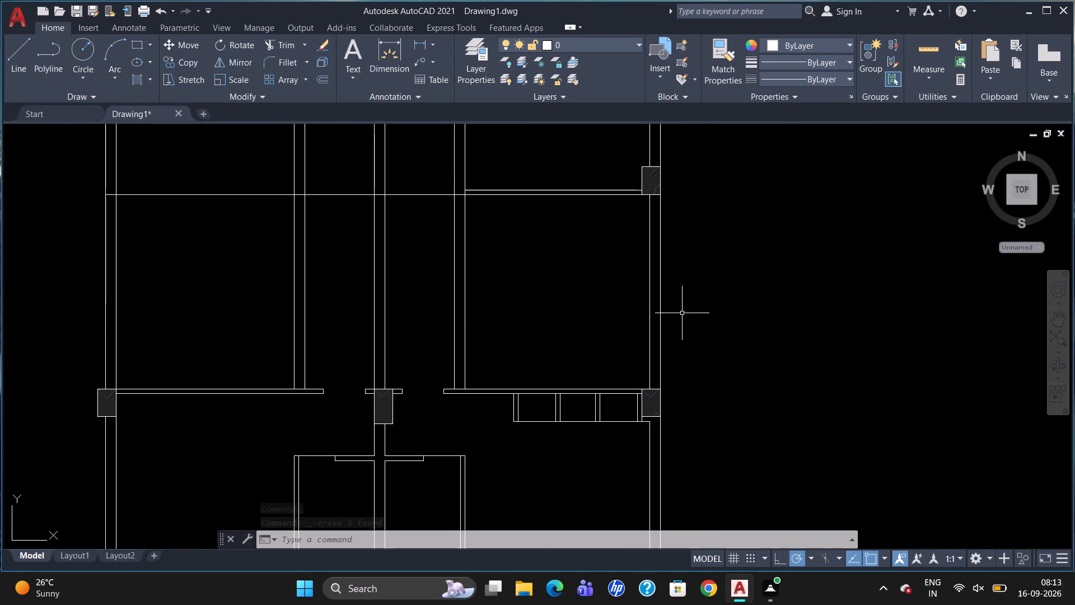
key(b)
key(r)
click(698, 360)
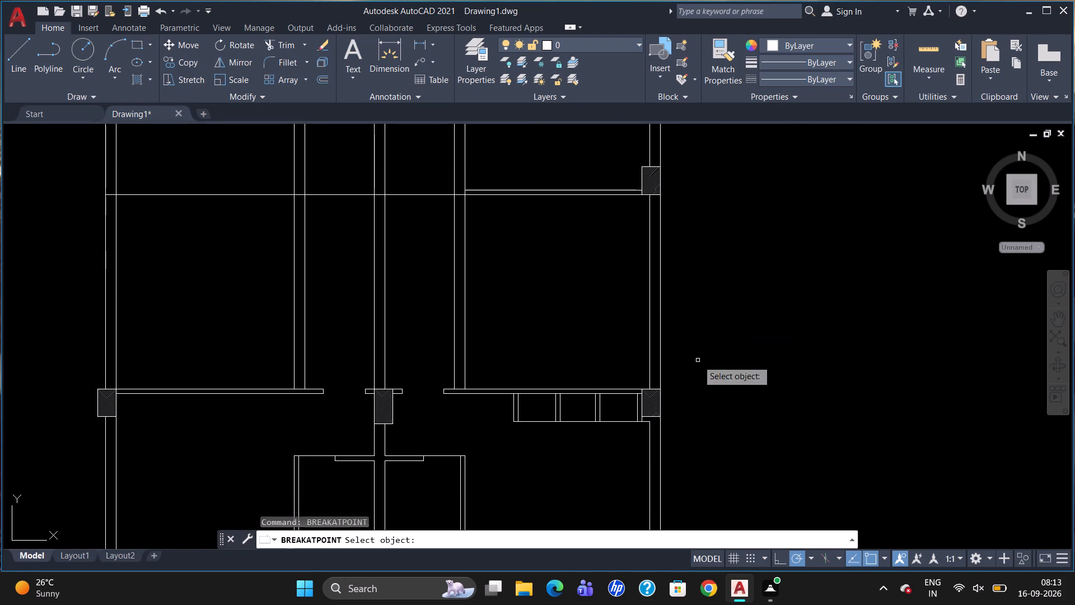
click(659, 382)
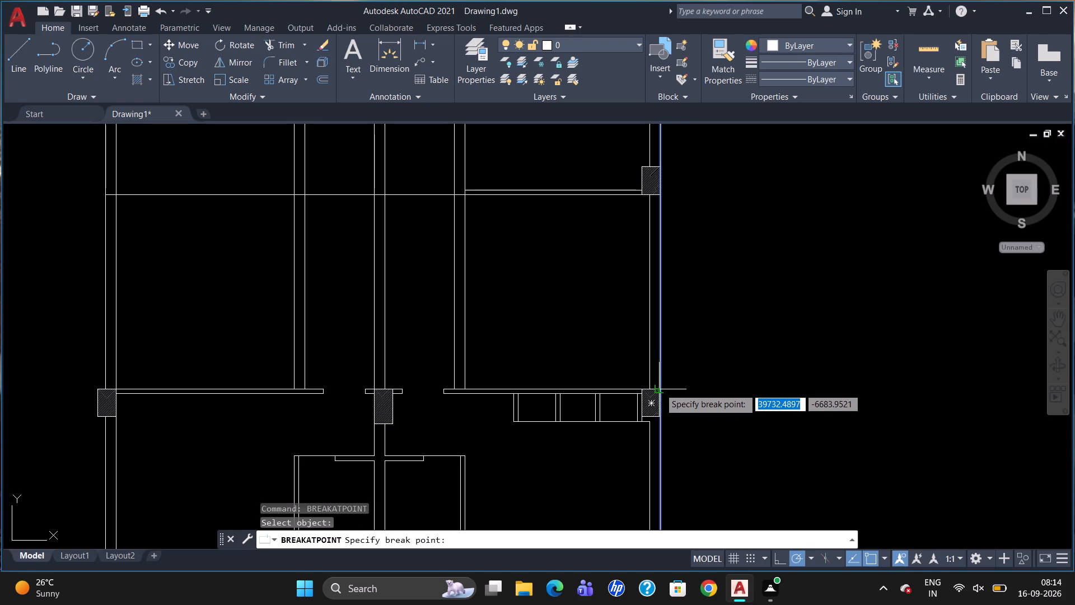
scroll(662, 388, up, 4)
click(656, 397)
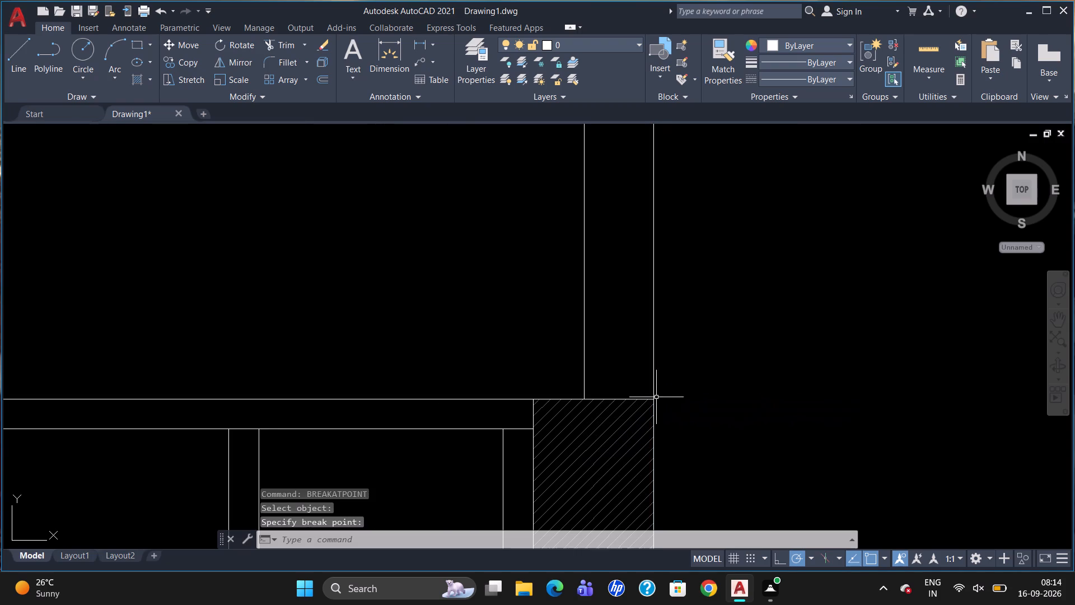
Break the east wall's outer line at the south-east corner of the hatched column on the northern partition.
key(b)
key(r)
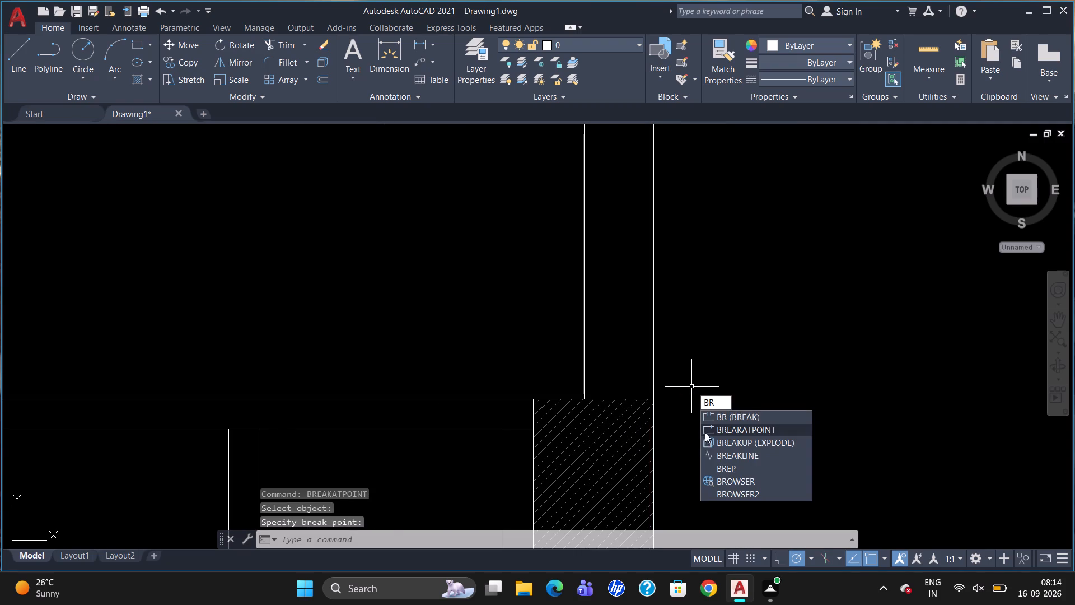
click(707, 431)
scroll(679, 418, down, 2)
scroll(642, 312, down, 2)
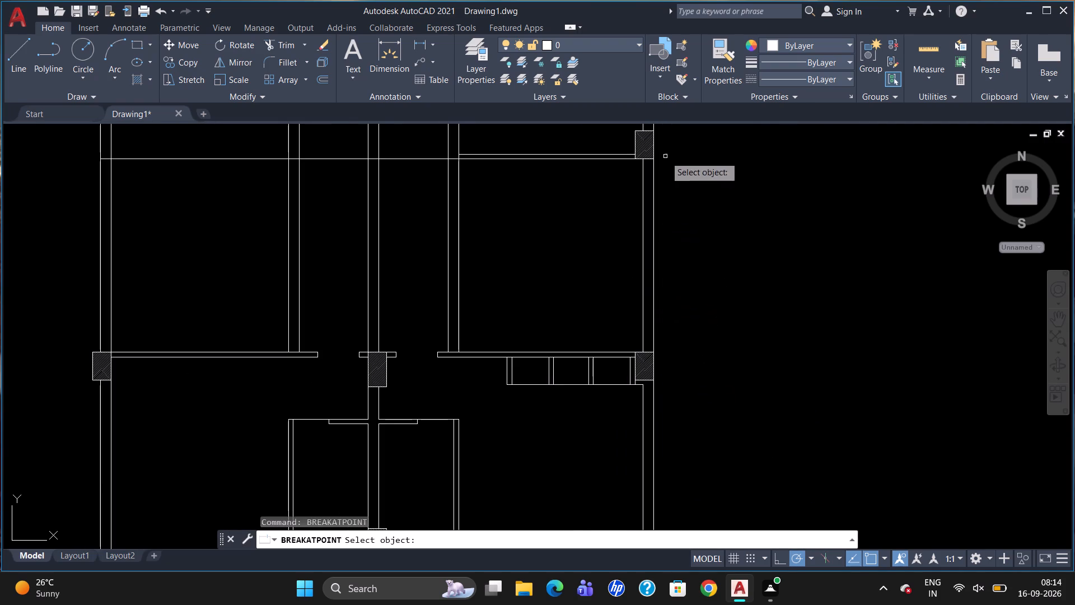
scroll(663, 155, up, 2)
click(637, 194)
click(641, 163)
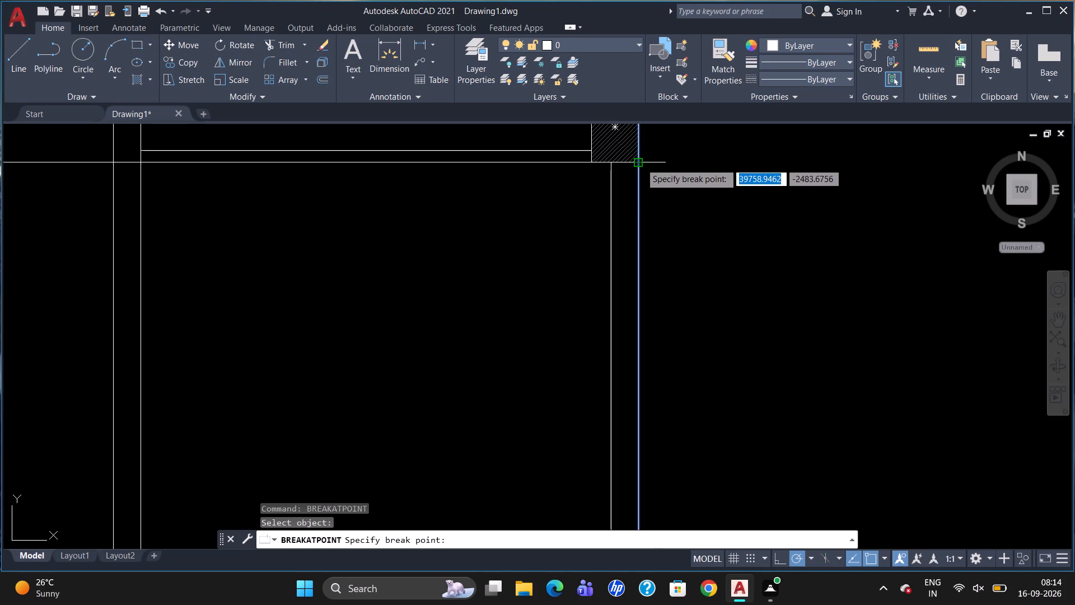
Erase the east wall's inner line between the two hatched columns north of the recesses.
click(611, 223)
key(Delete)
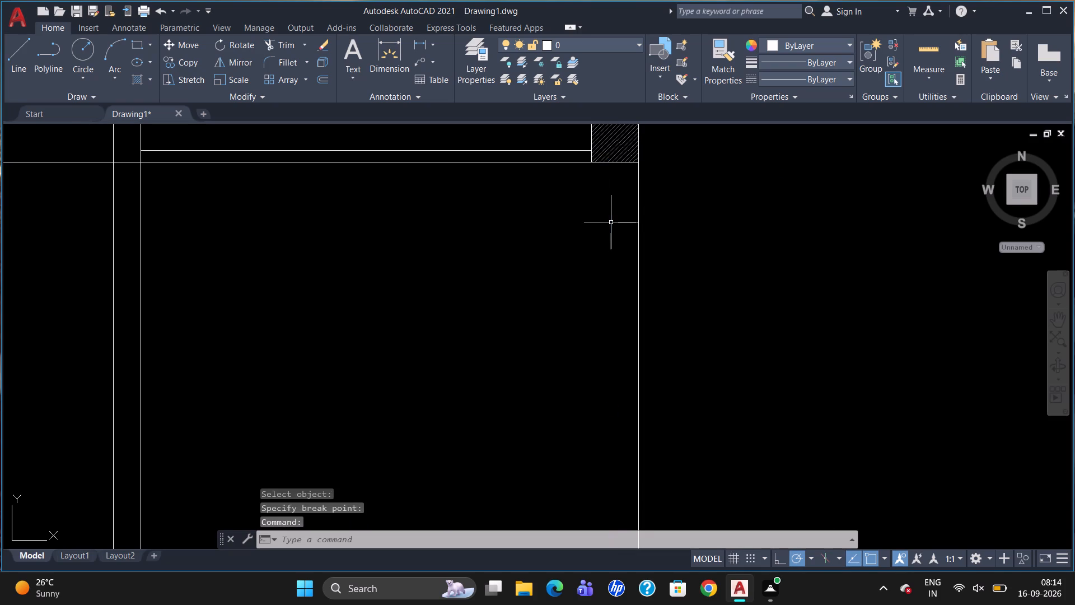
Offset the east wall's outer line between the two columns 100 inward to form a thinner wall.
scroll(634, 177, down, 1)
key(o)
key(Return)
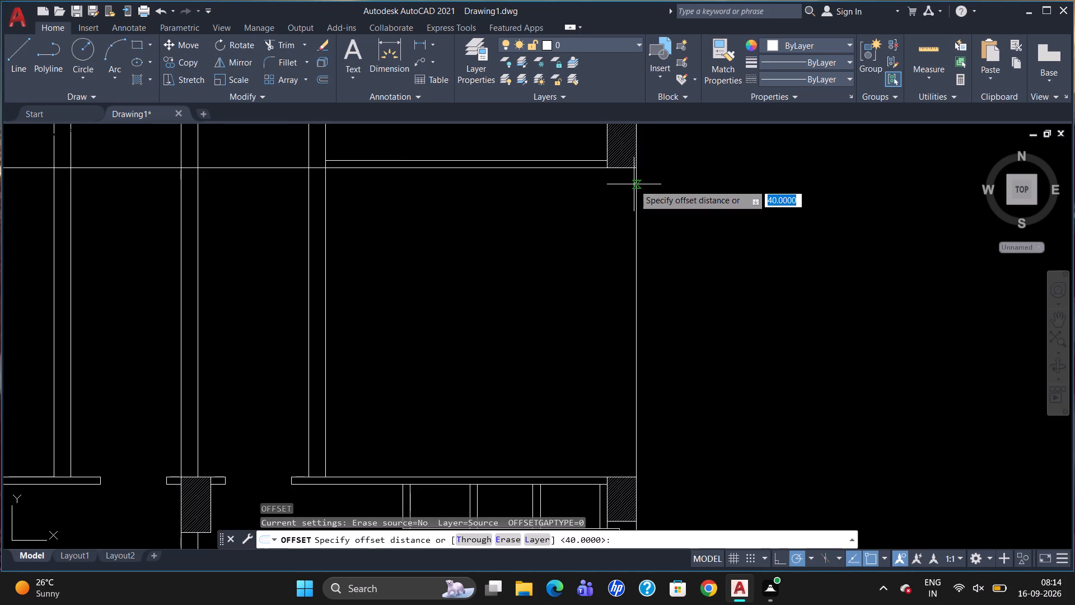
text(100)
key(Return)
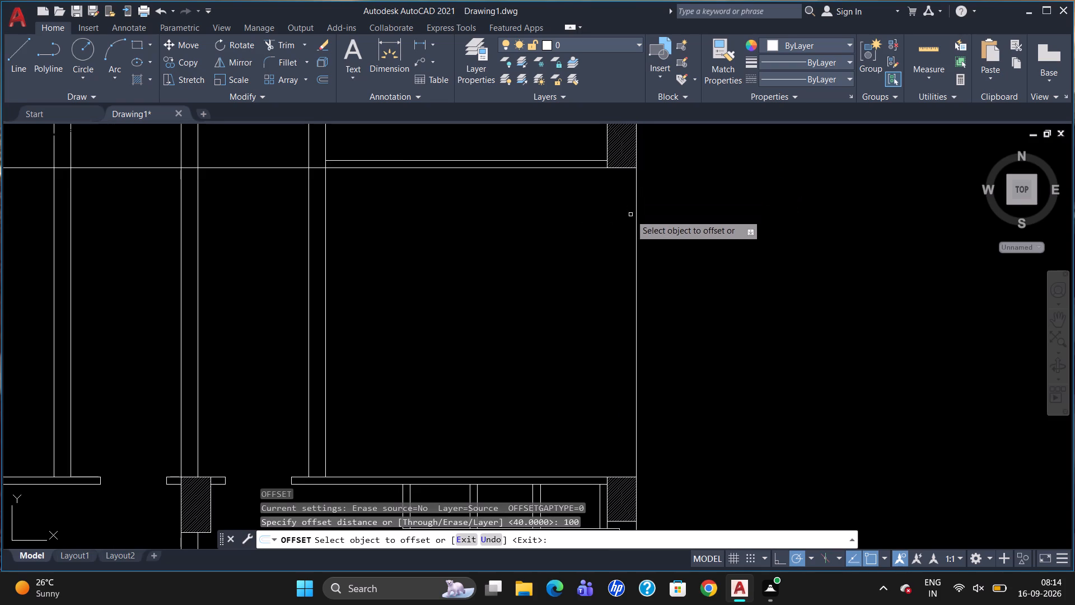
click(635, 216)
click(621, 231)
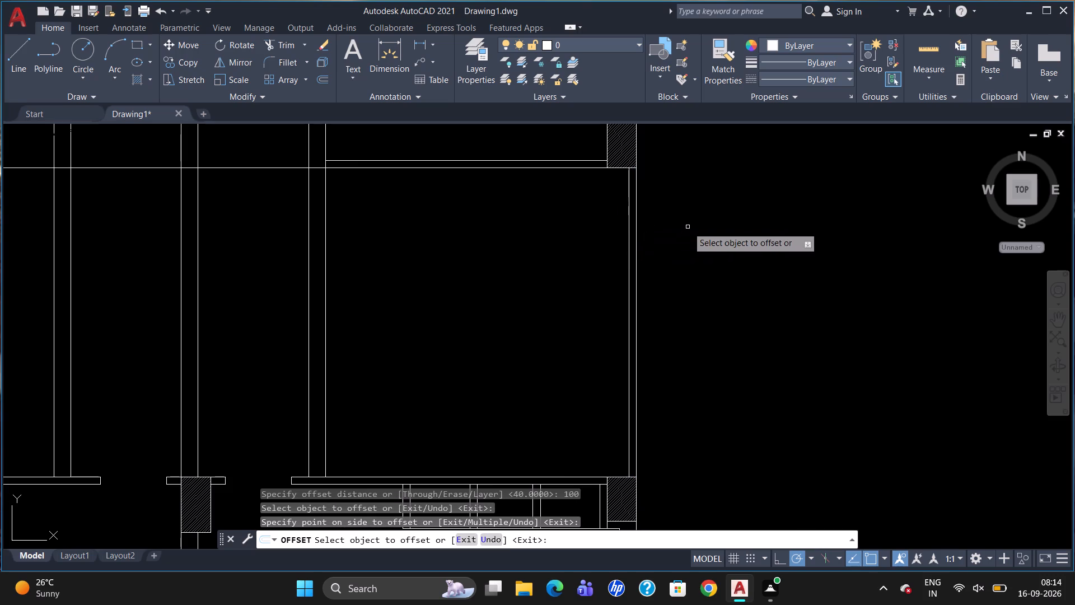
Offset the thin east wall's inner line 1800 west, and offset the resulting line another 230 west to form a cross wall.
scroll(687, 226, down, 2)
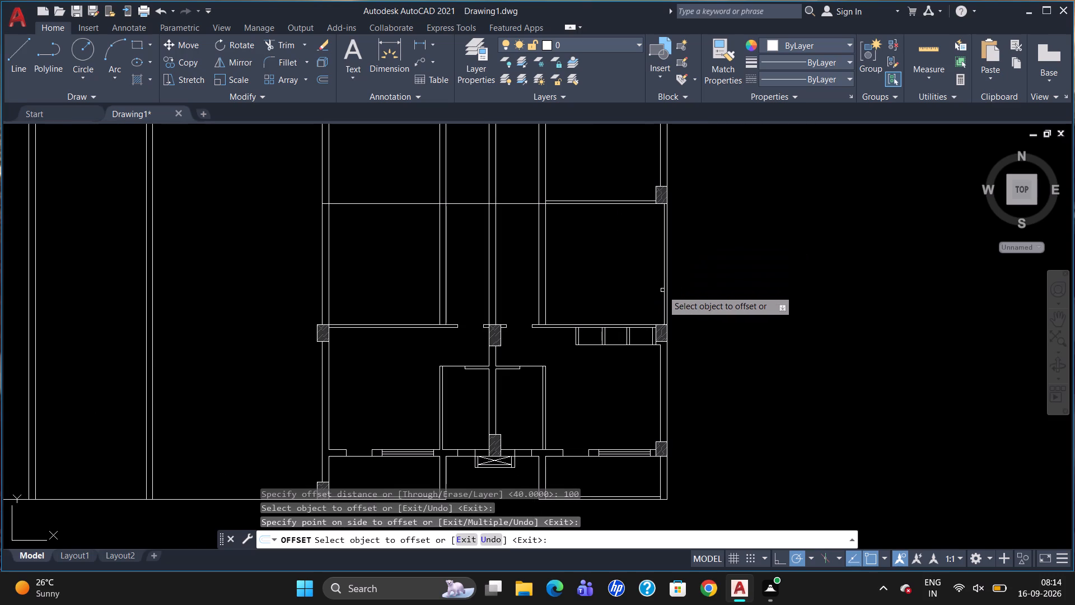
click(663, 290)
text(18)
key(8)
key(BackSpace)
text(00)
key(Return)
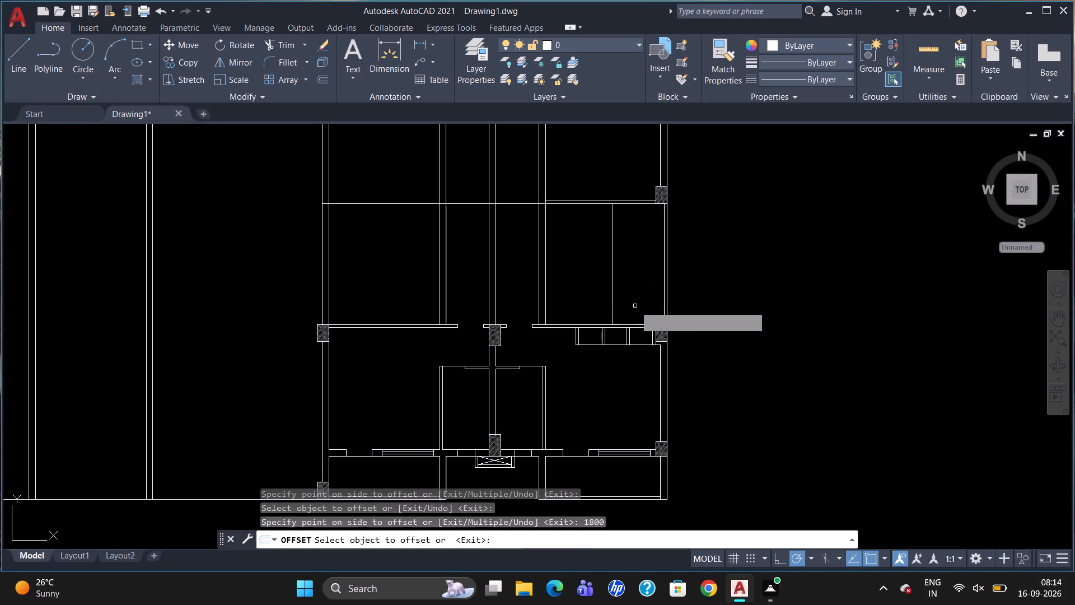
click(612, 304)
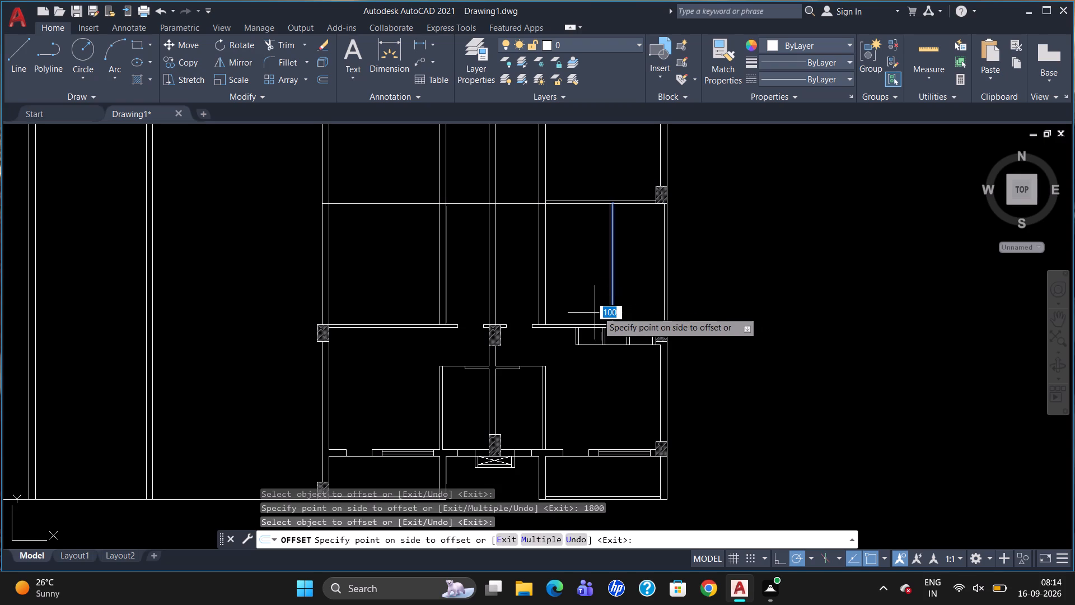
text(23)
key(0)
key(Return)
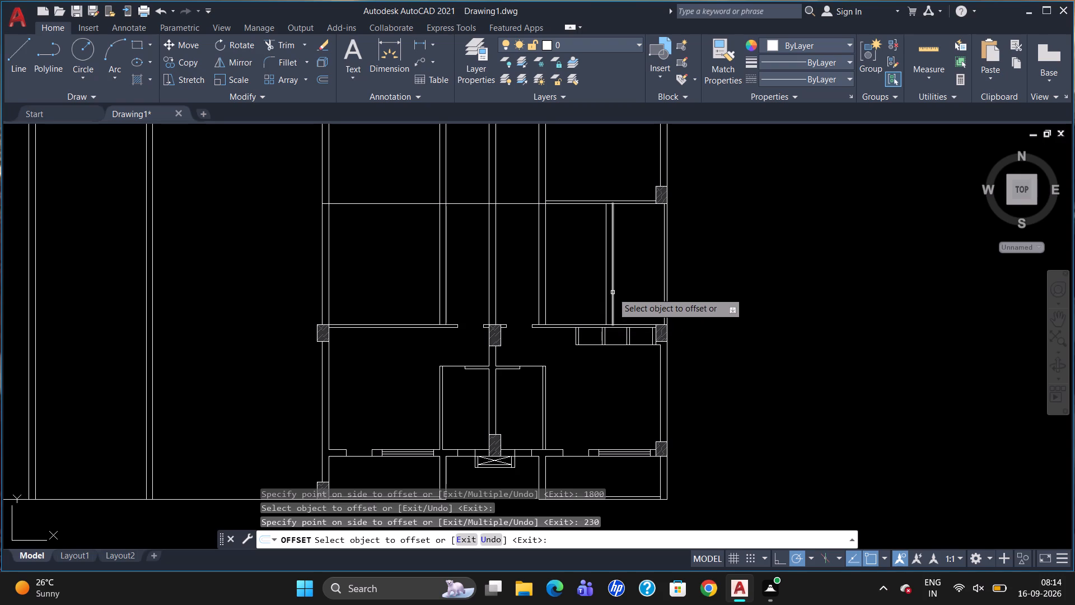
click(606, 296)
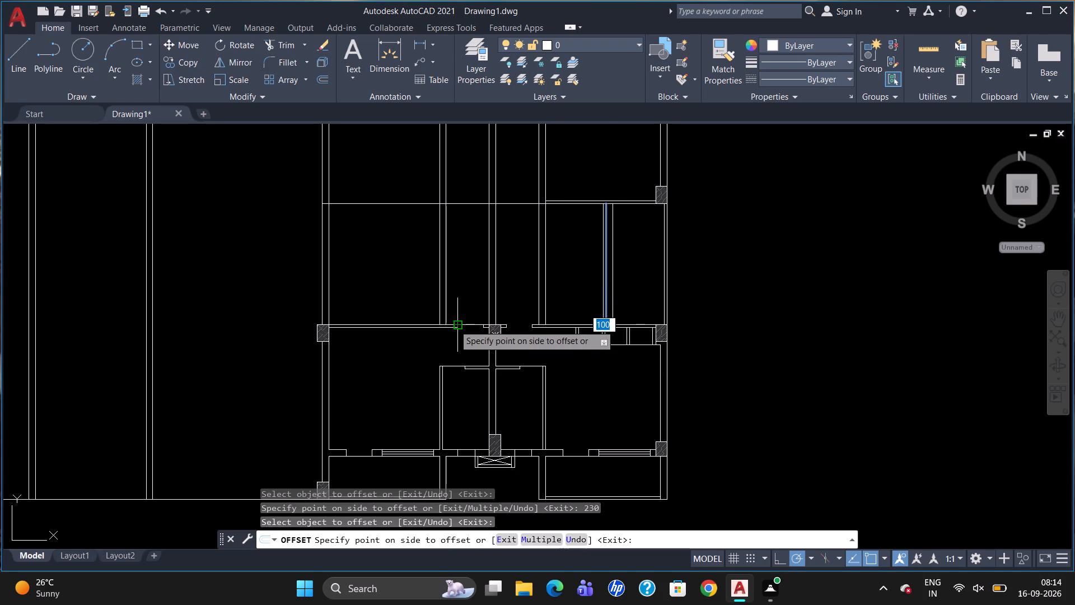
key(Escape)
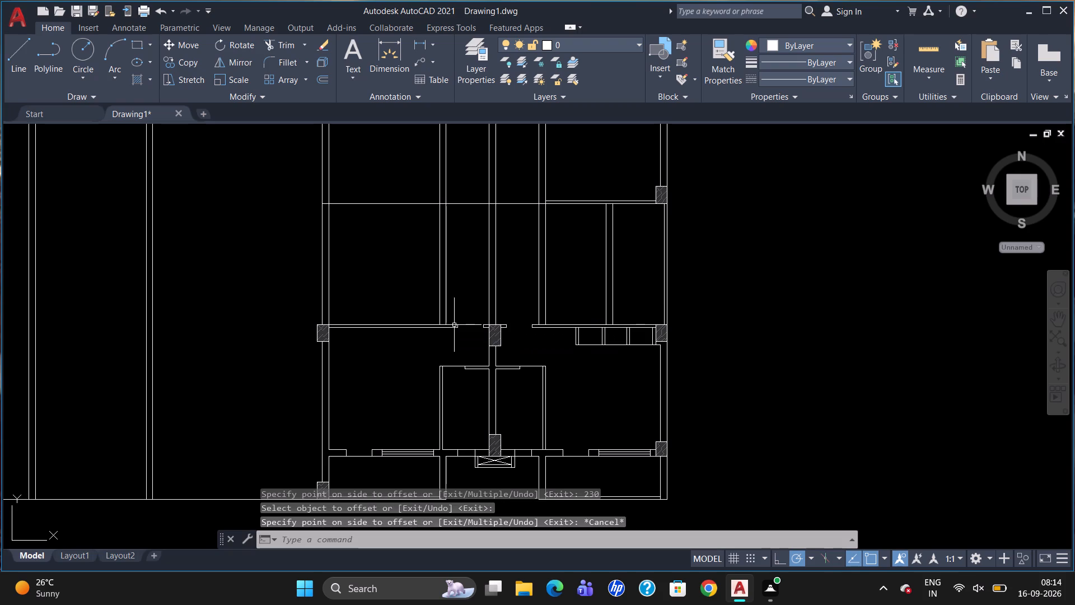
Trim away the three pairs of vertical wall lines crossing the room west of the new 230 wall.
key(y)
key(BackSpace)
key(BackSpace)
text(TR)
key(Return)
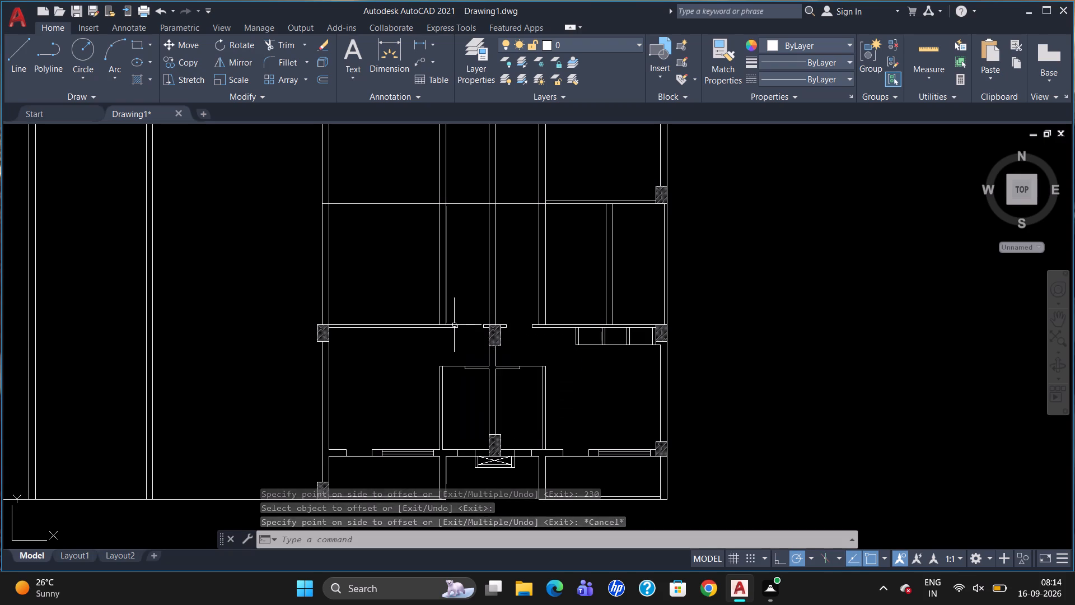
key(Return)
drag(555, 295, 395, 263)
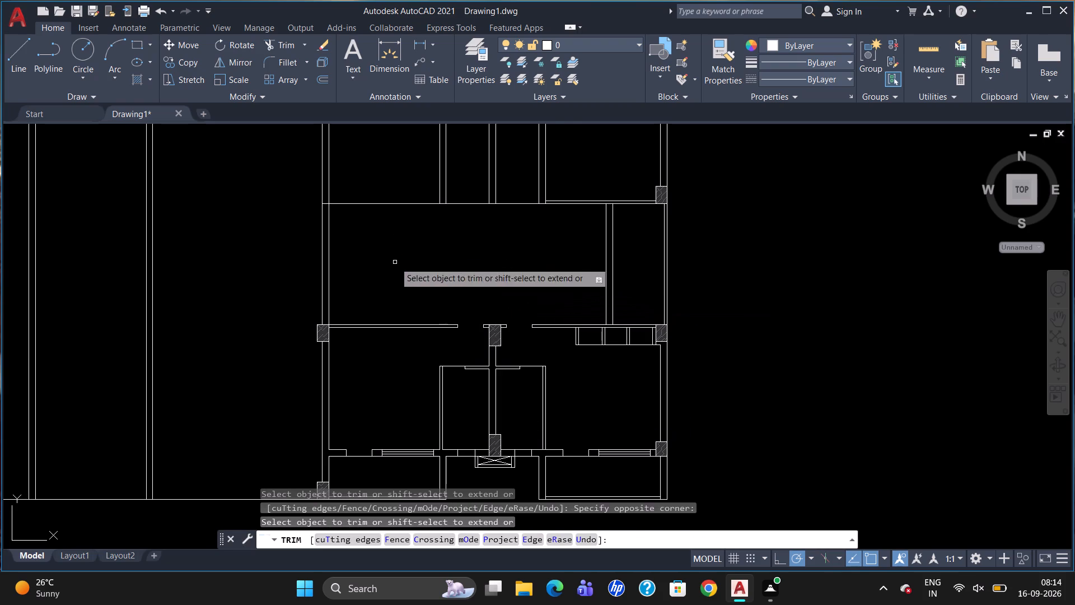
click(395, 262)
key(Escape)
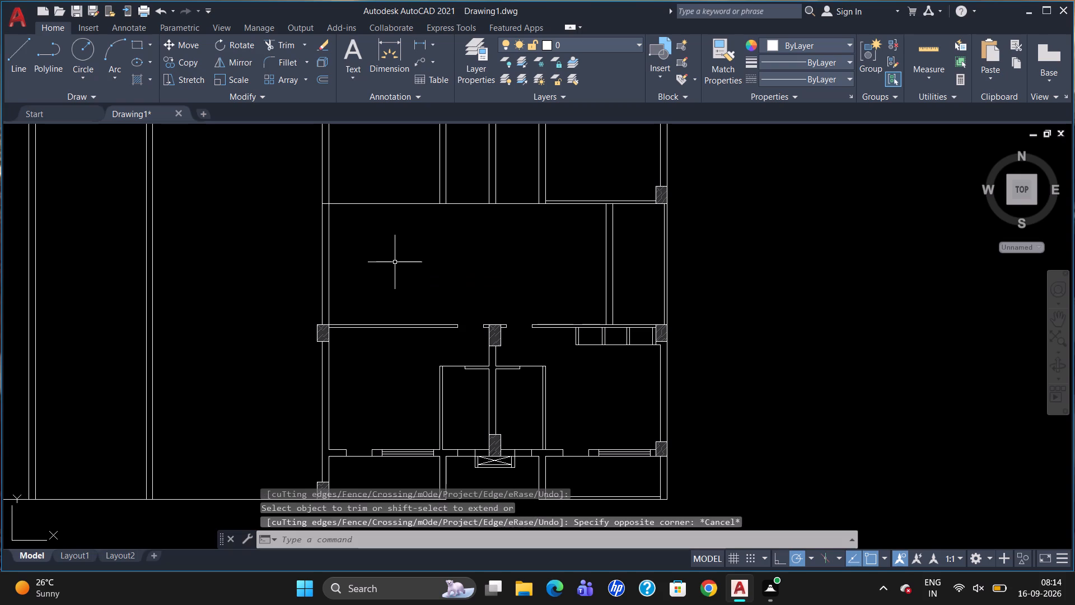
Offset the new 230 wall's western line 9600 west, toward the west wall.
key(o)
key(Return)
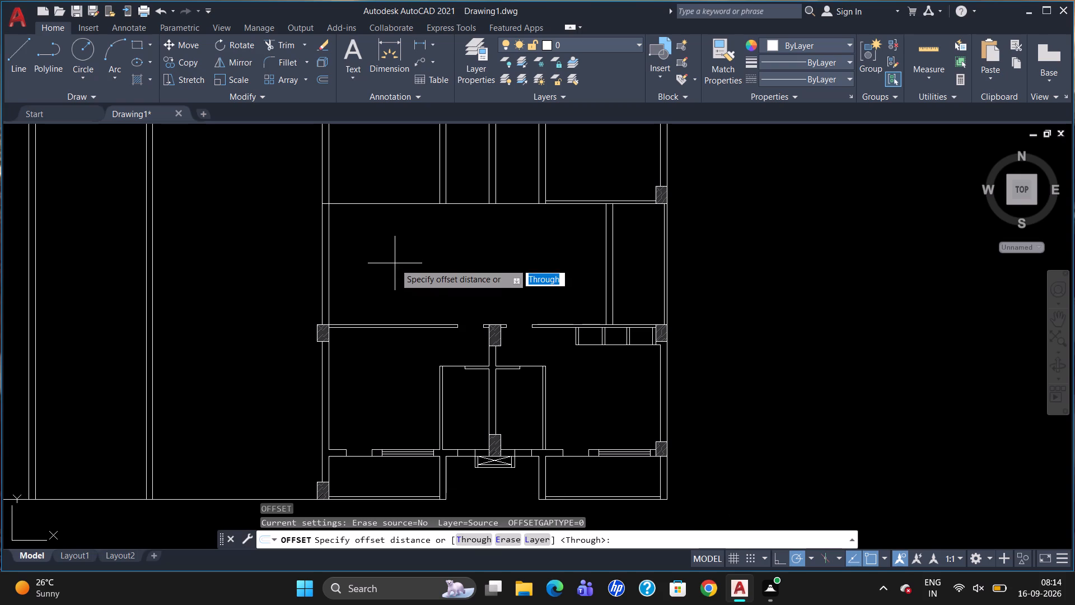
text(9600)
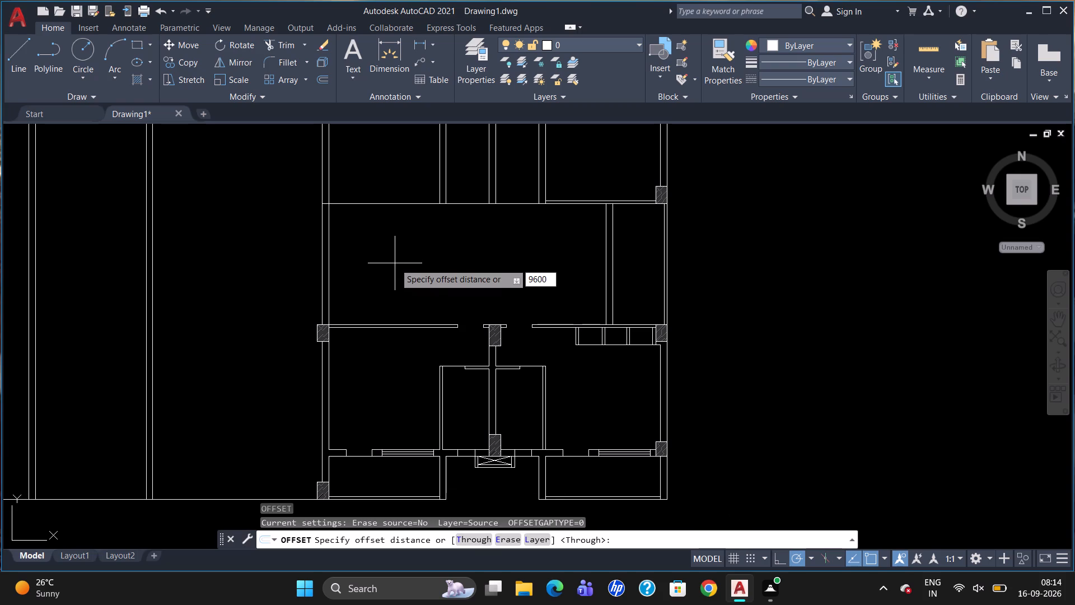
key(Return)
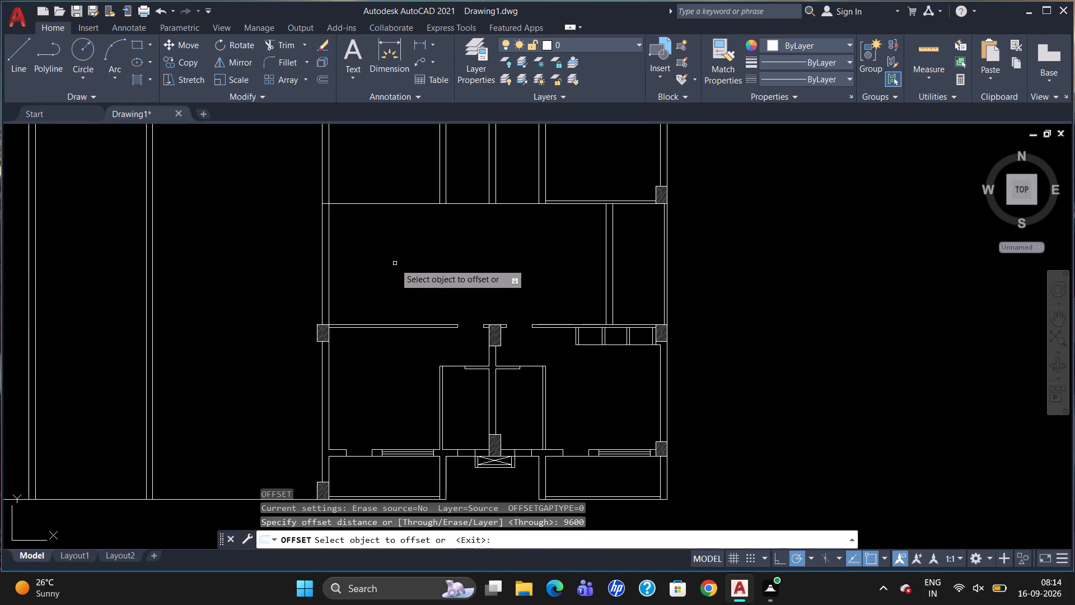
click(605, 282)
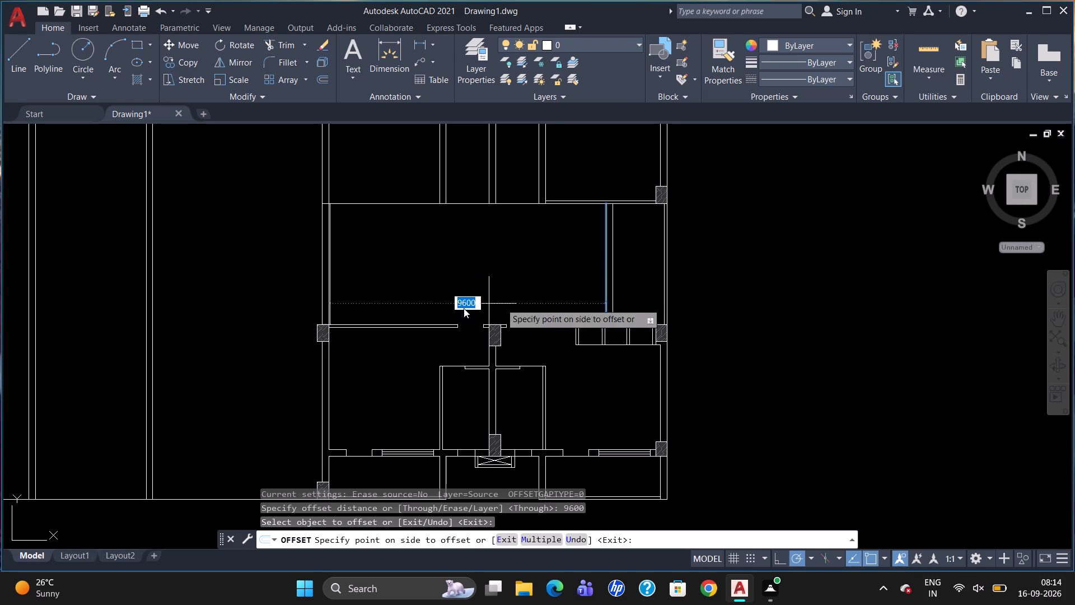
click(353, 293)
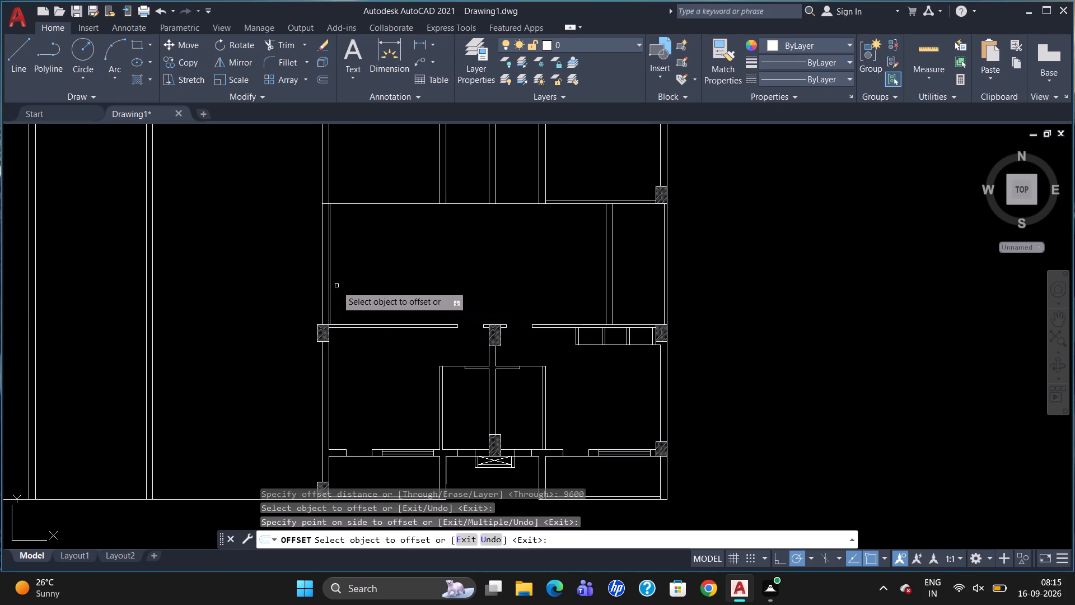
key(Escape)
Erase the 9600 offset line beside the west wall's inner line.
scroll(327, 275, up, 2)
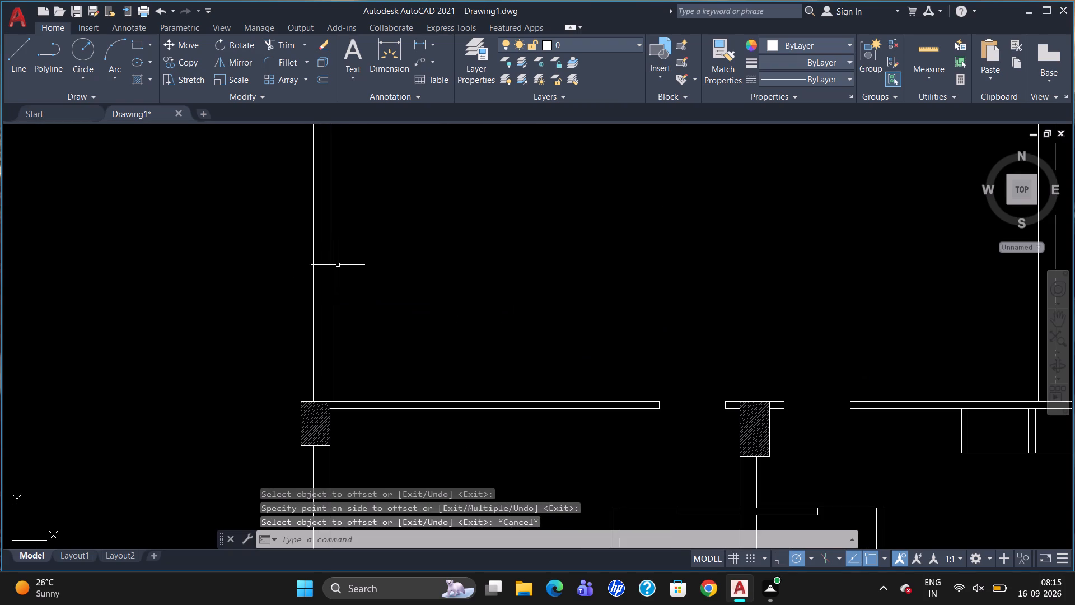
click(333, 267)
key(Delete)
Draw a short line across the west wall's thickness, 200 south of the room's northern boundary line.
scroll(330, 278, down, 3)
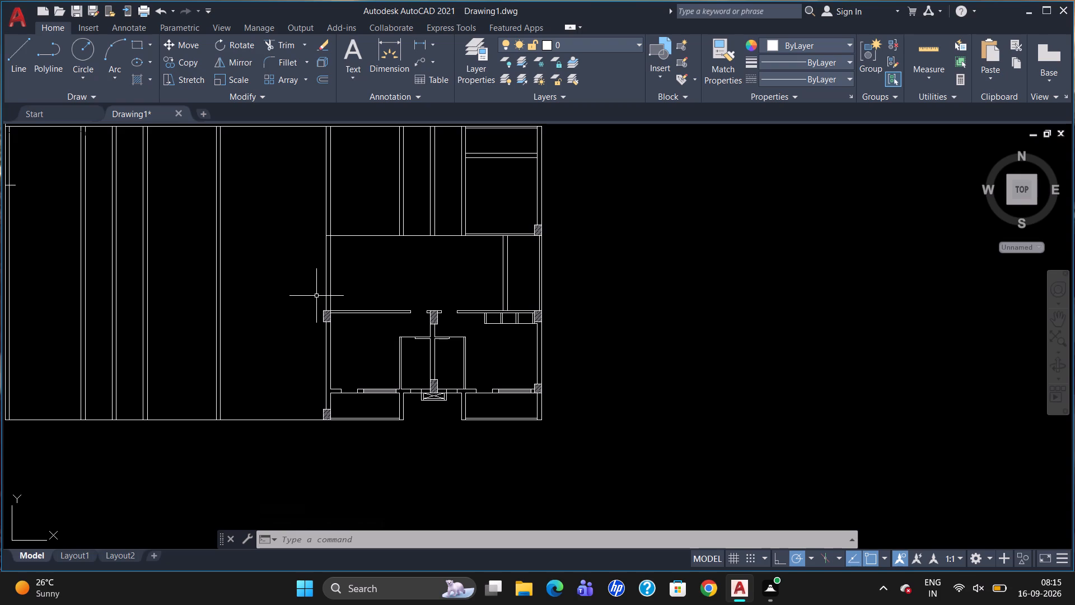
key(l)
key(Return)
key(t)
key(k)
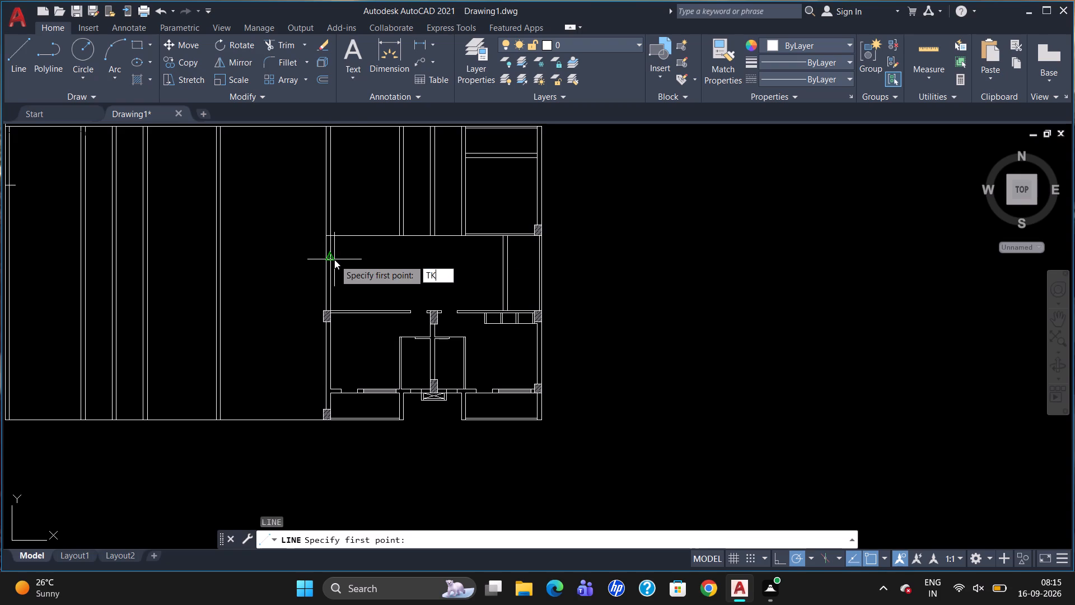
key(Return)
scroll(319, 221, up, 2)
drag(348, 259, 348, 264)
text(200)
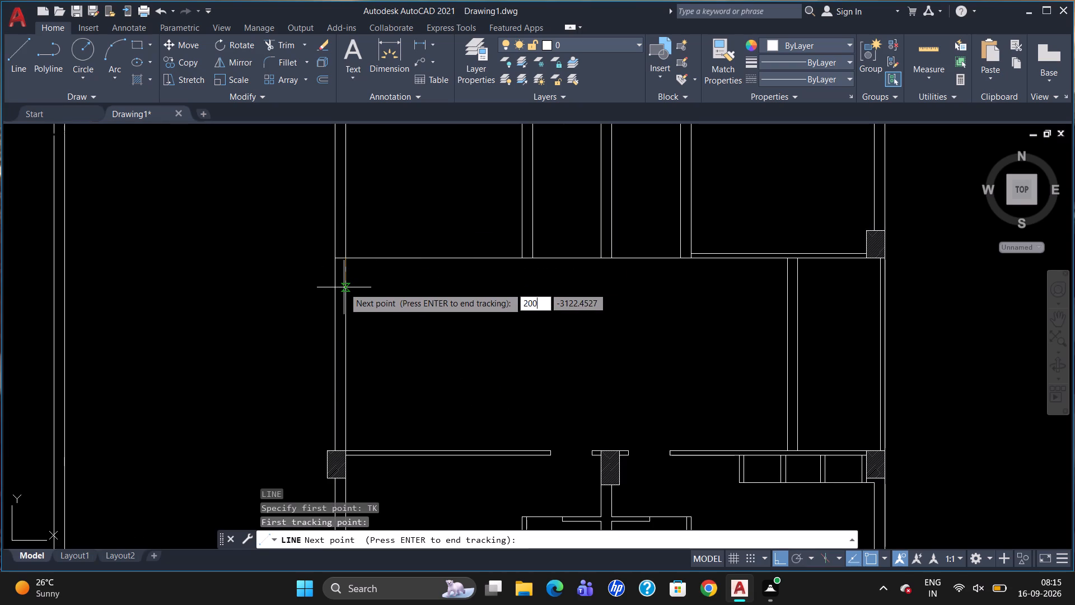
key(Return)
key(Return)
click(335, 268)
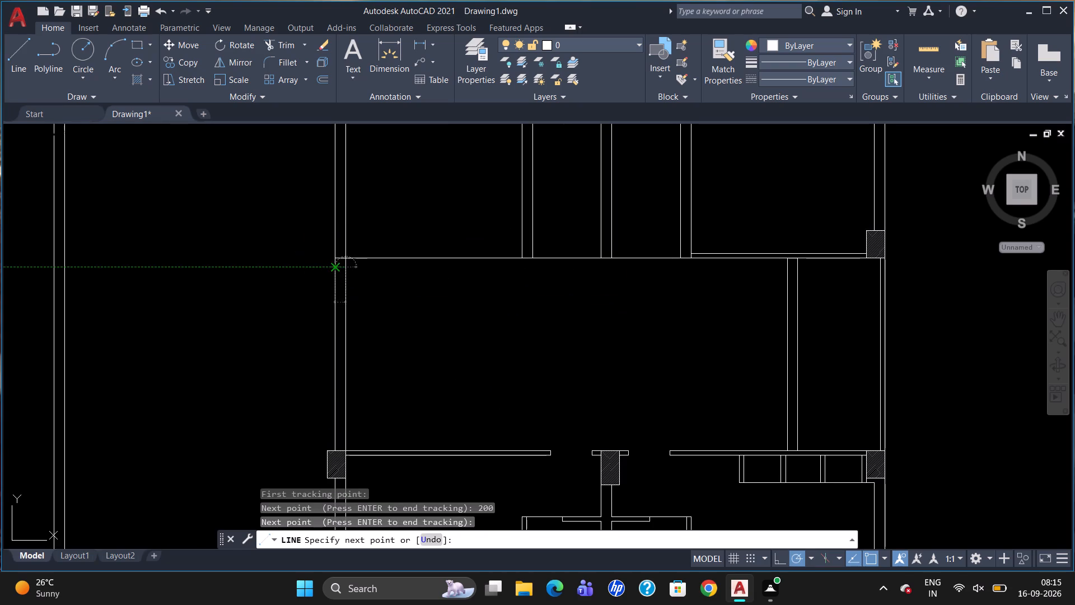
key(Escape)
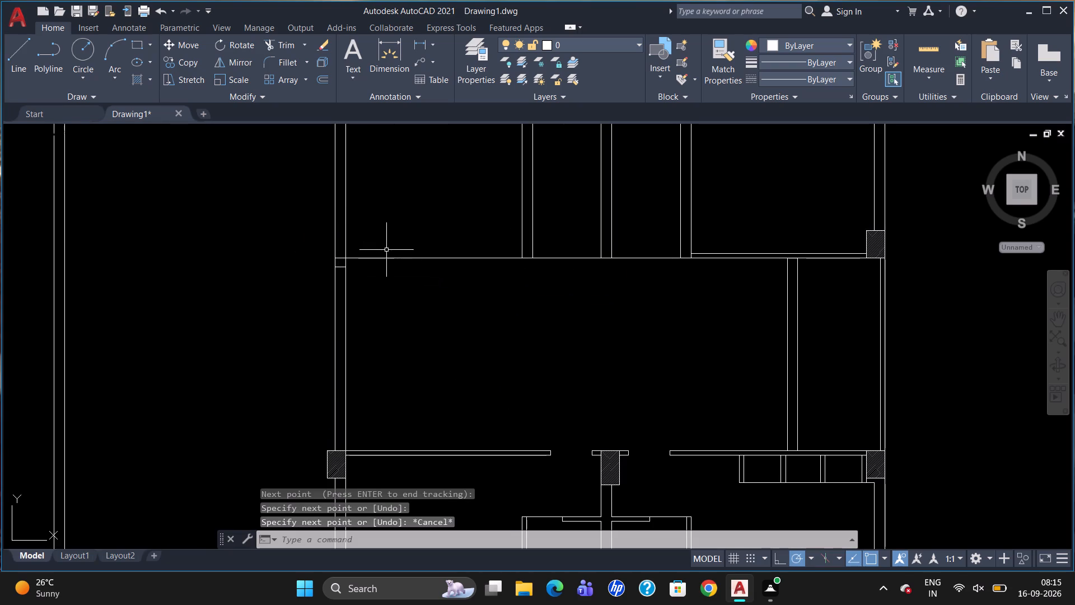
Offset the room's long northern boundary line 100 north to form a partition.
scroll(391, 239, down, 1)
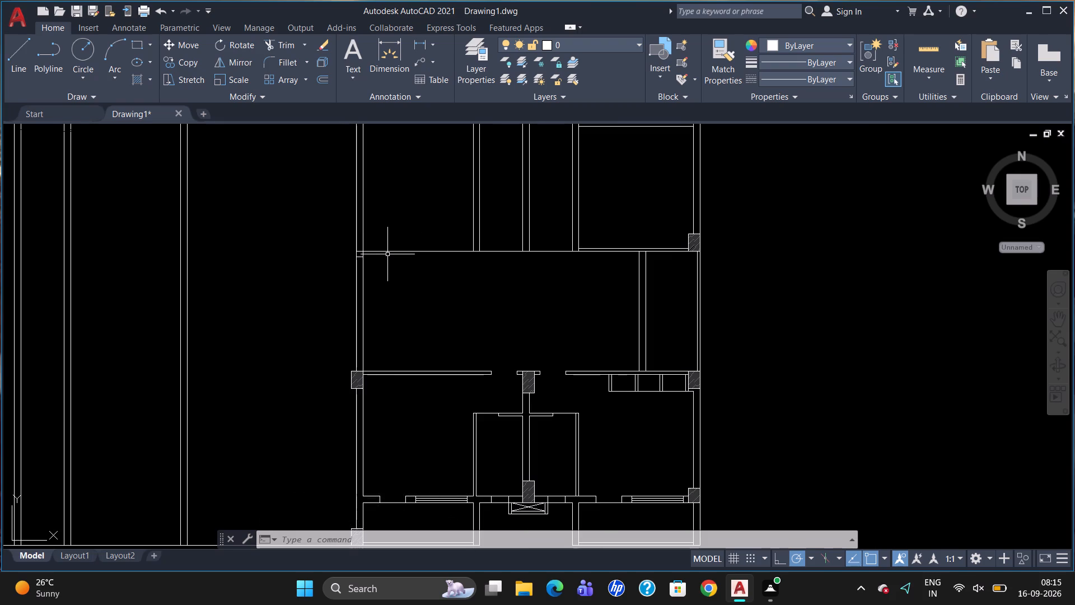
key(o)
key(Return)
text(100)
key(Return)
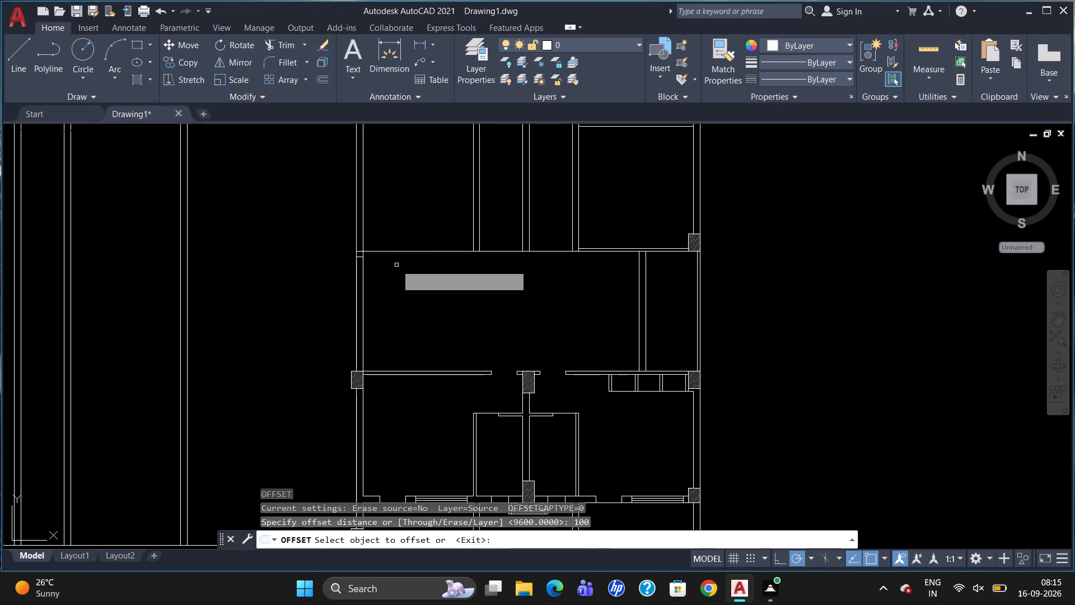
click(401, 252)
click(407, 233)
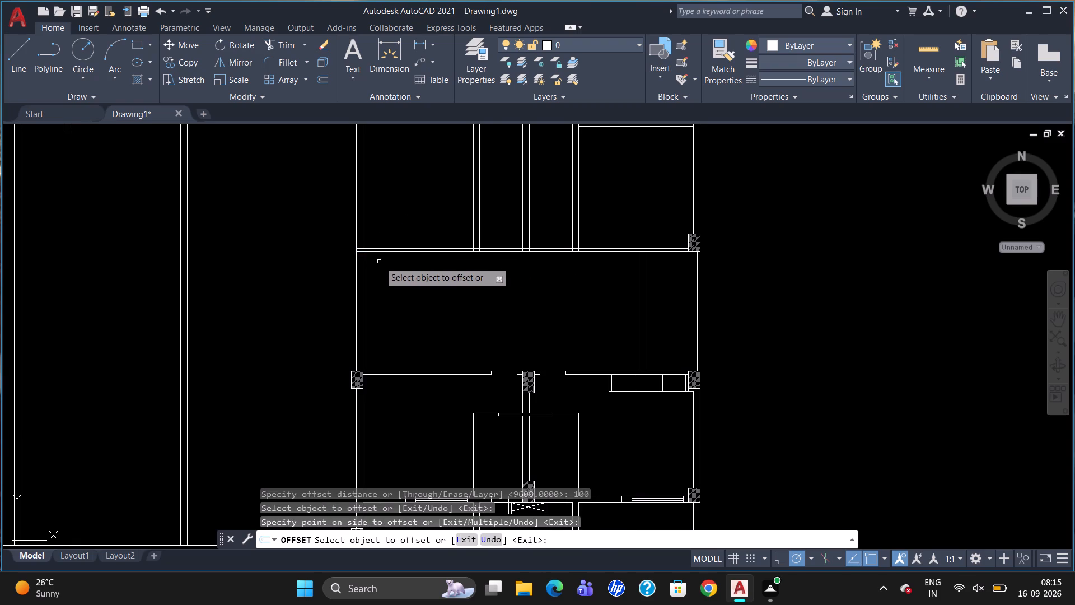
scroll(378, 261, up, 2)
key(Escape)
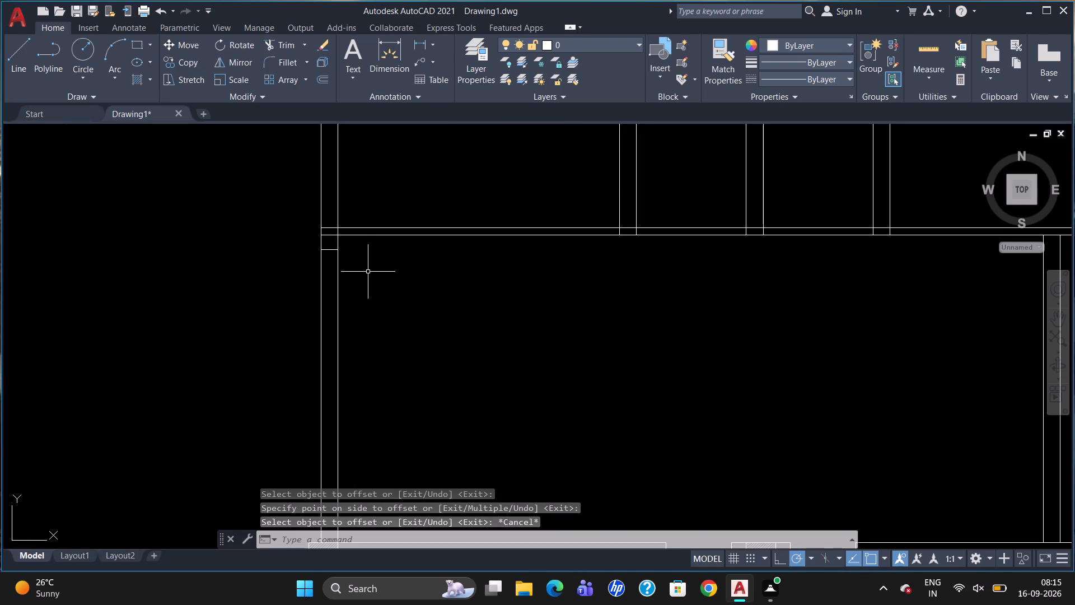
Trim the overlapping line segments where the 100 partition along the room's northern boundary meets the west wall.
text(TR)
key(Return)
key(Return)
key(Return)
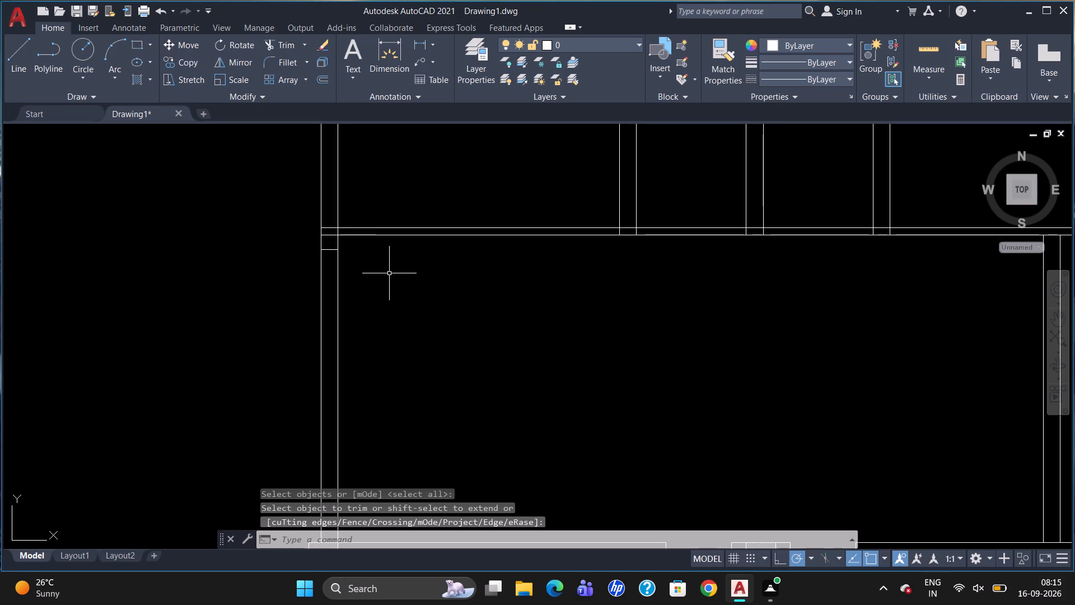
key(Escape)
text(TR)
key(Return)
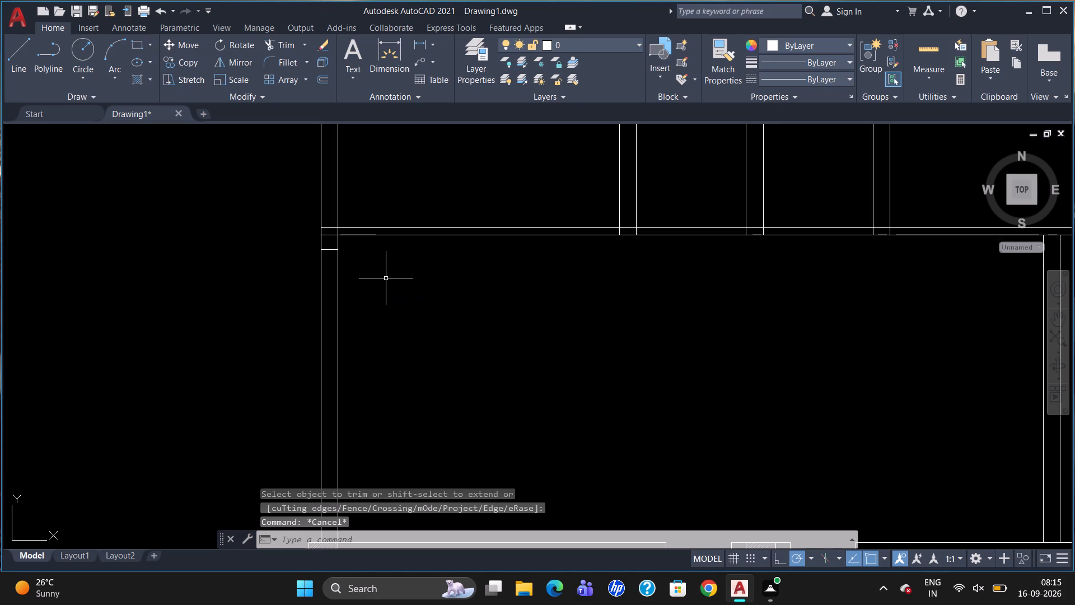
key(Return)
click(328, 236)
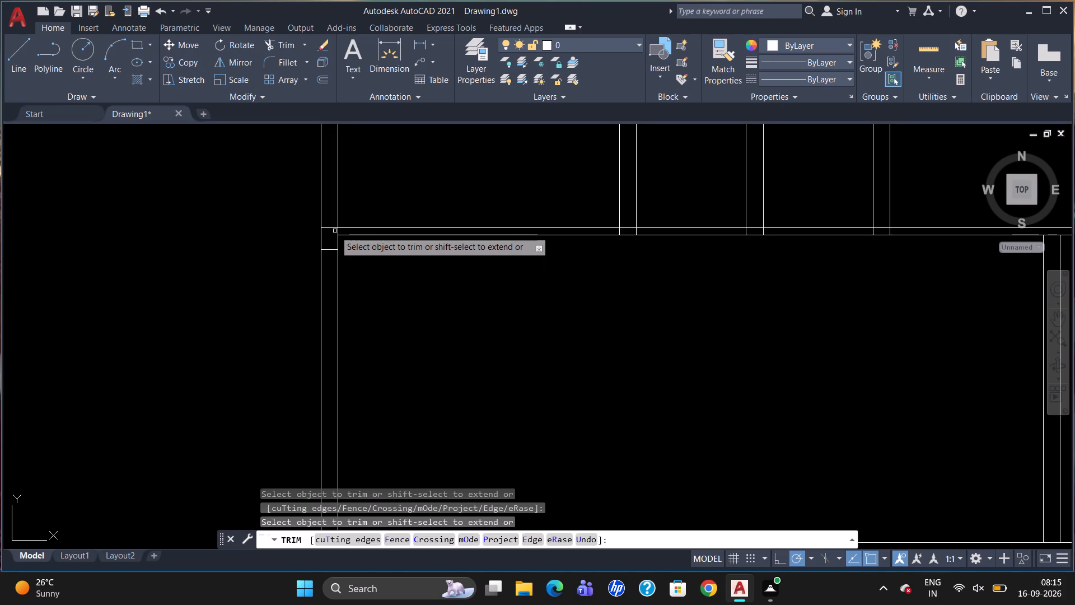
click(338, 231)
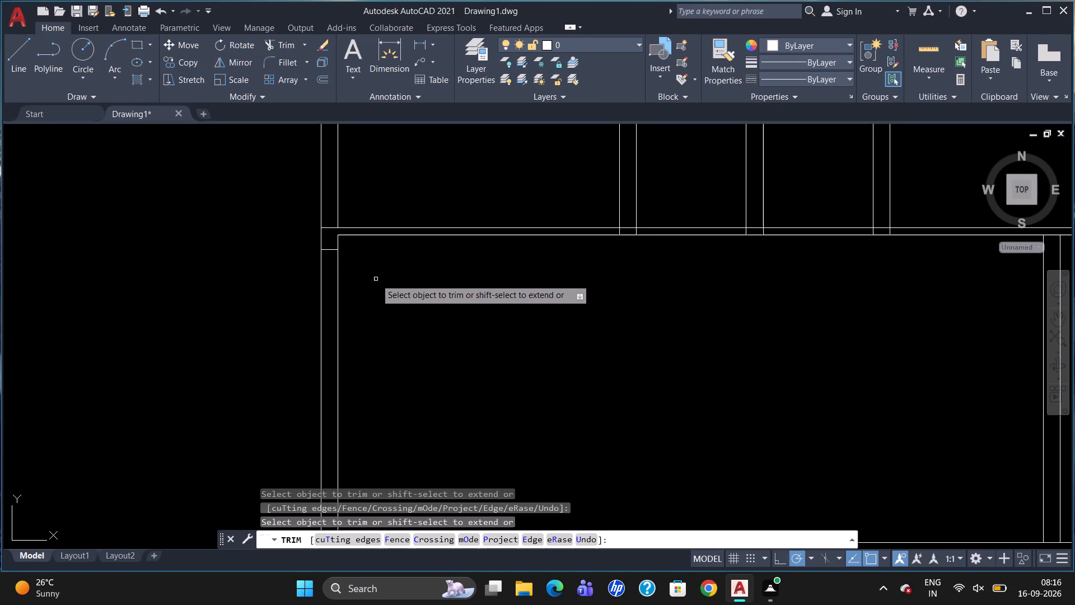
scroll(388, 260, down, 1)
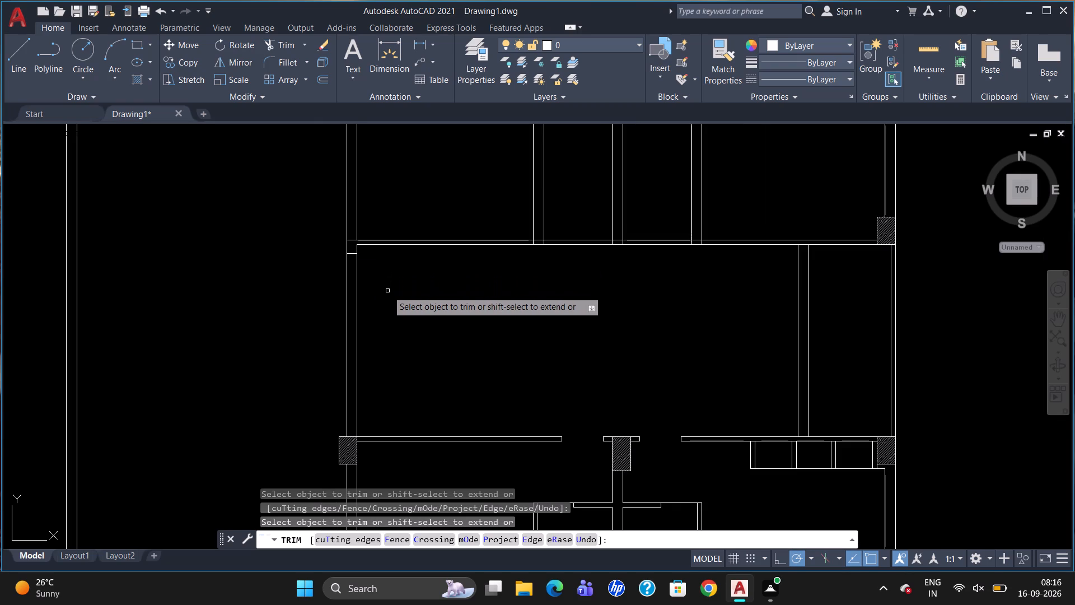
key(Escape)
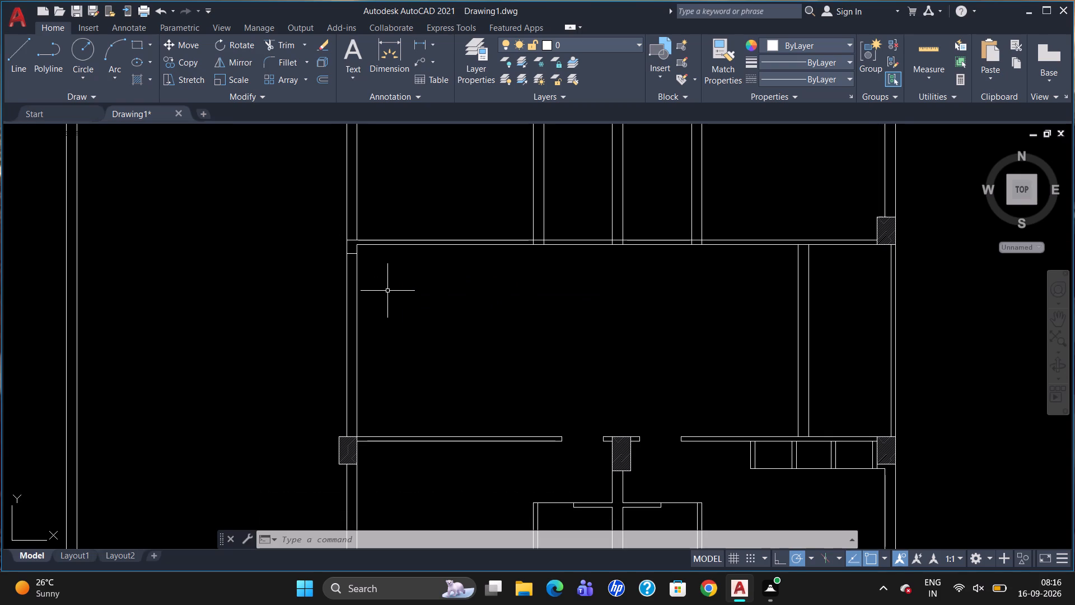
Offset the short line across the west wall's thickness 1050 south.
key(o)
key(Return)
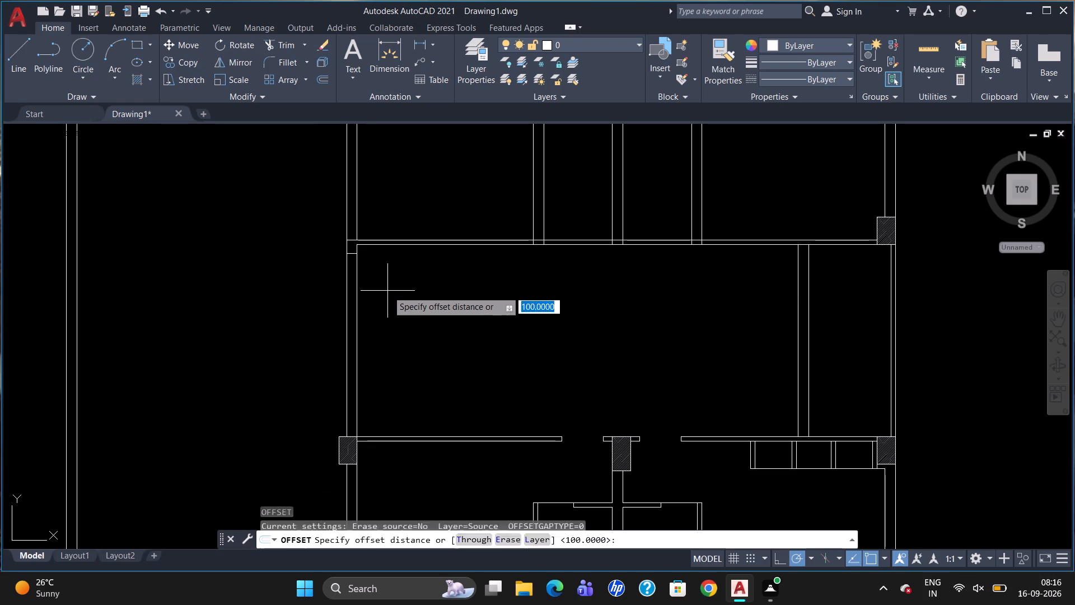
text(1050)
key(Return)
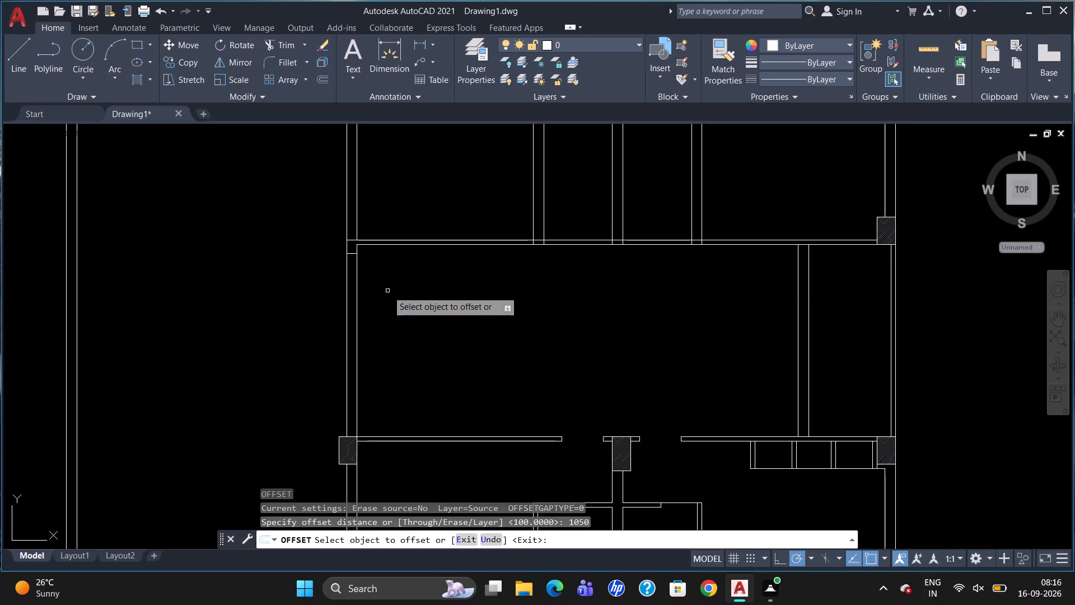
click(349, 255)
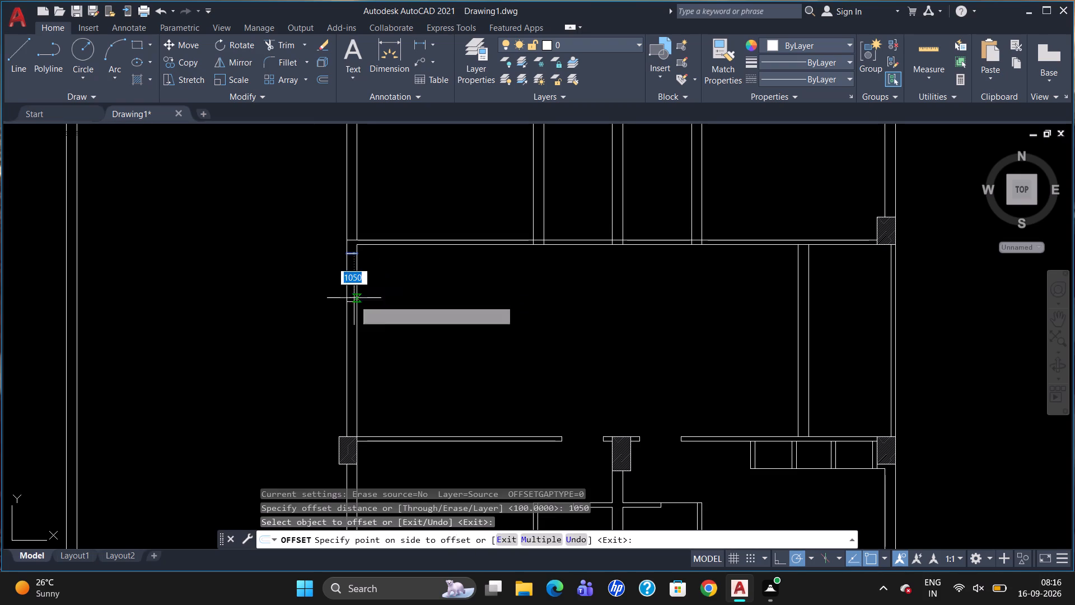
click(353, 327)
key(Escape)
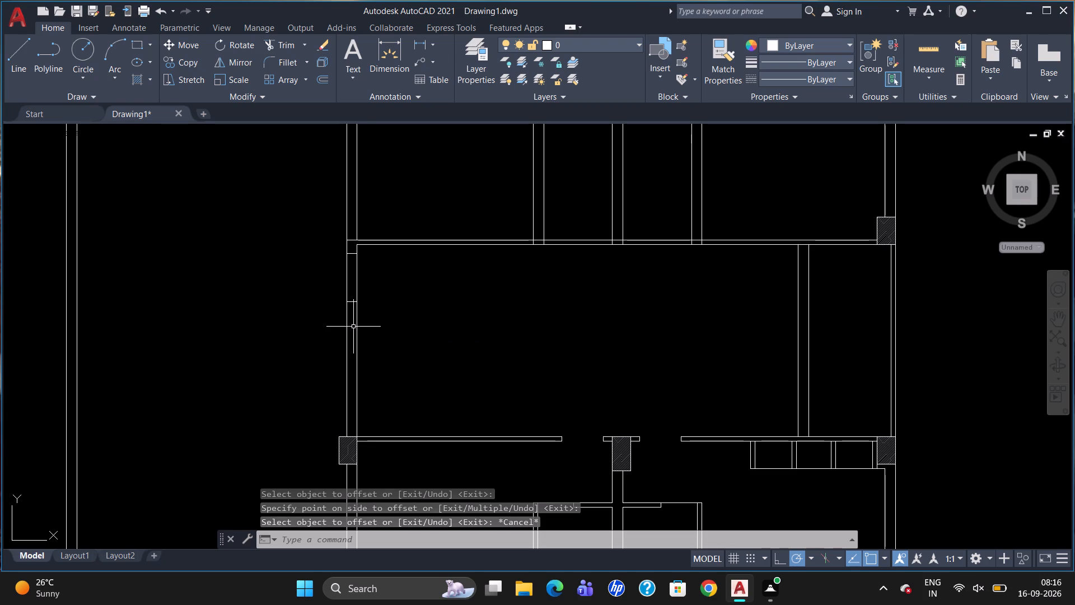
Check the distance between the two short lines across the west wall with a linear dimension, and erase that dimension.
scroll(405, 272, down, 2)
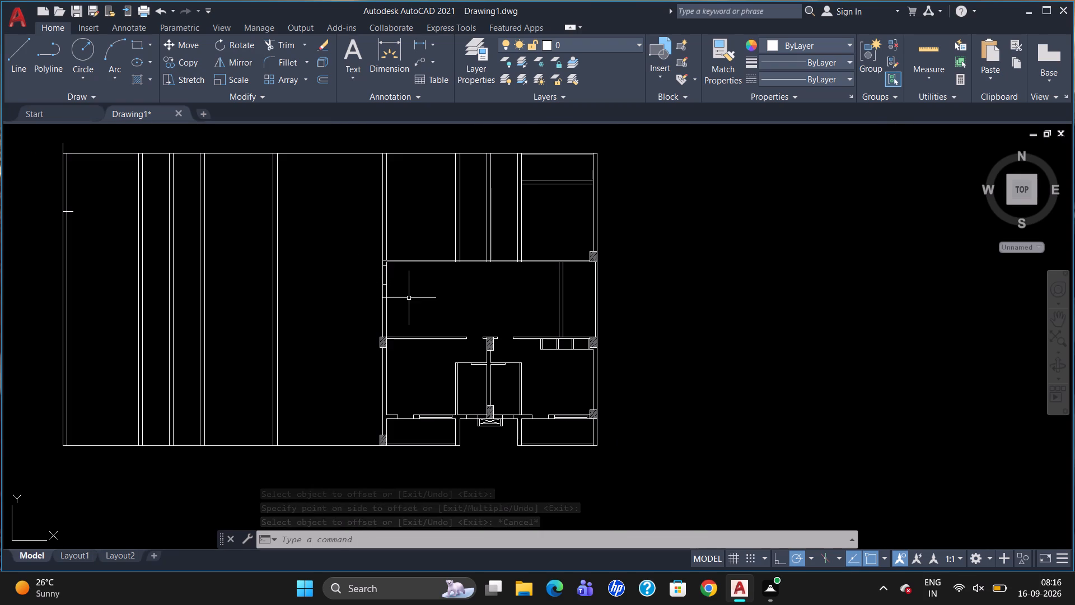
scroll(409, 297, up, 2)
scroll(364, 266, up, 1)
text(DLI)
key(Return)
click(344, 184)
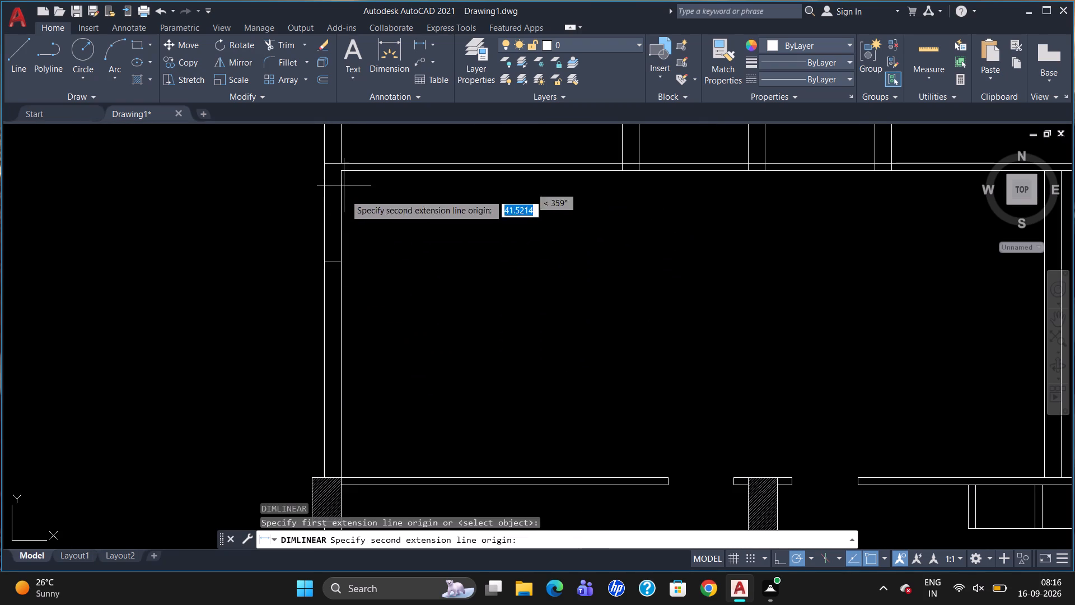
click(341, 260)
click(356, 262)
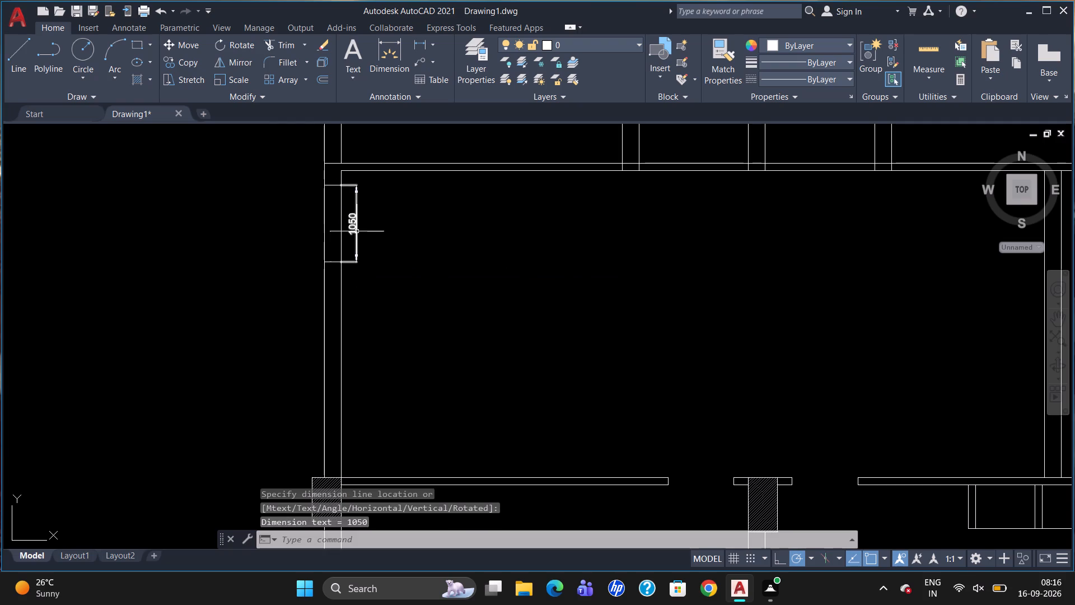
click(357, 231)
key(Delete)
Trim both west wall lines between the two short cross lines to form a 1050 opening.
text(TR)
key(Return)
key(Return)
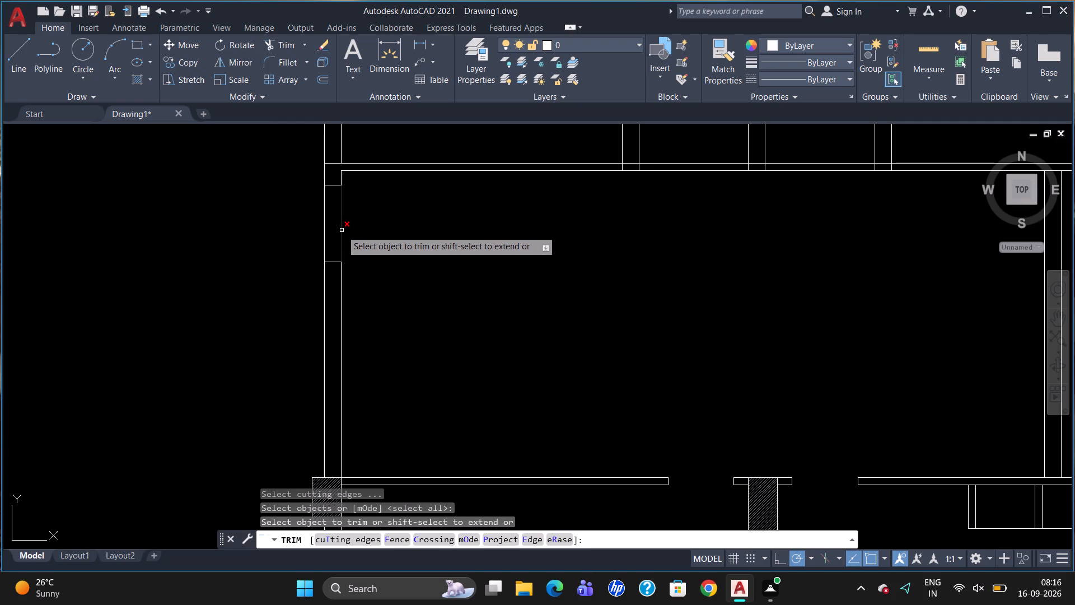
click(339, 229)
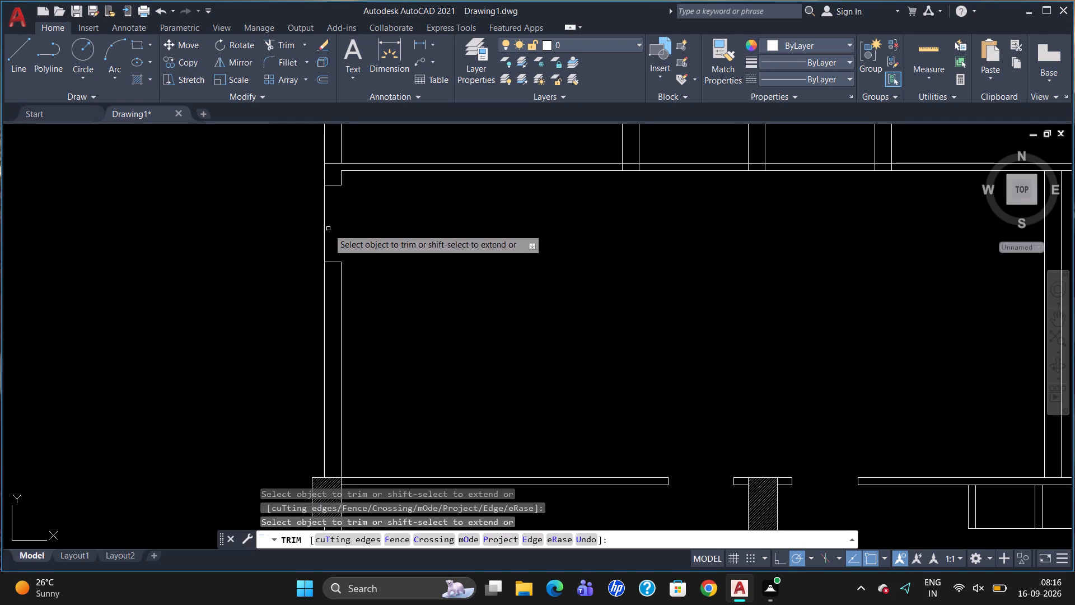
click(322, 225)
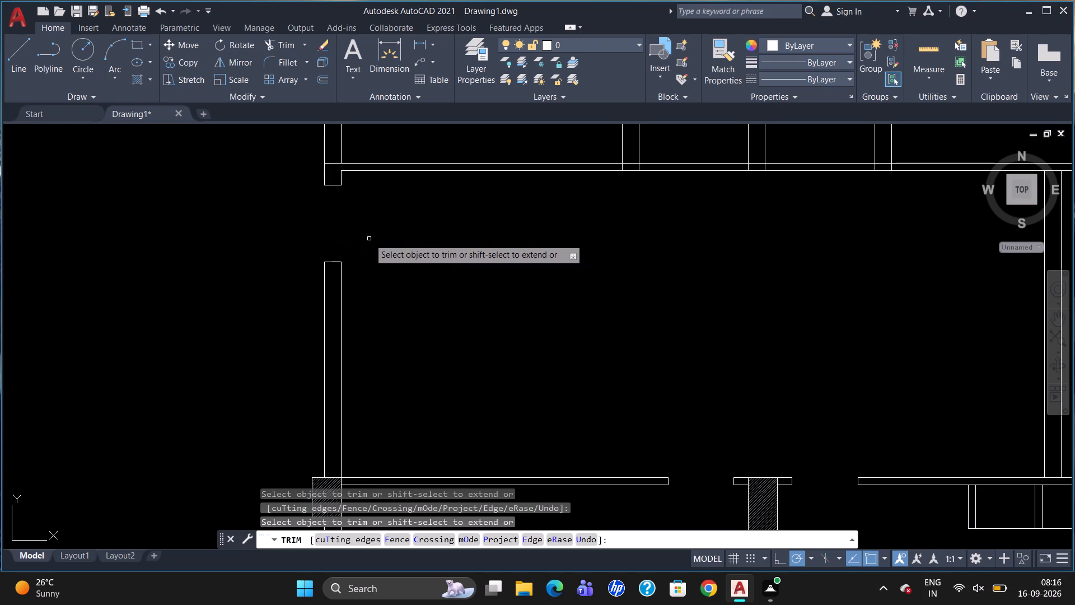
scroll(369, 239, down, 2)
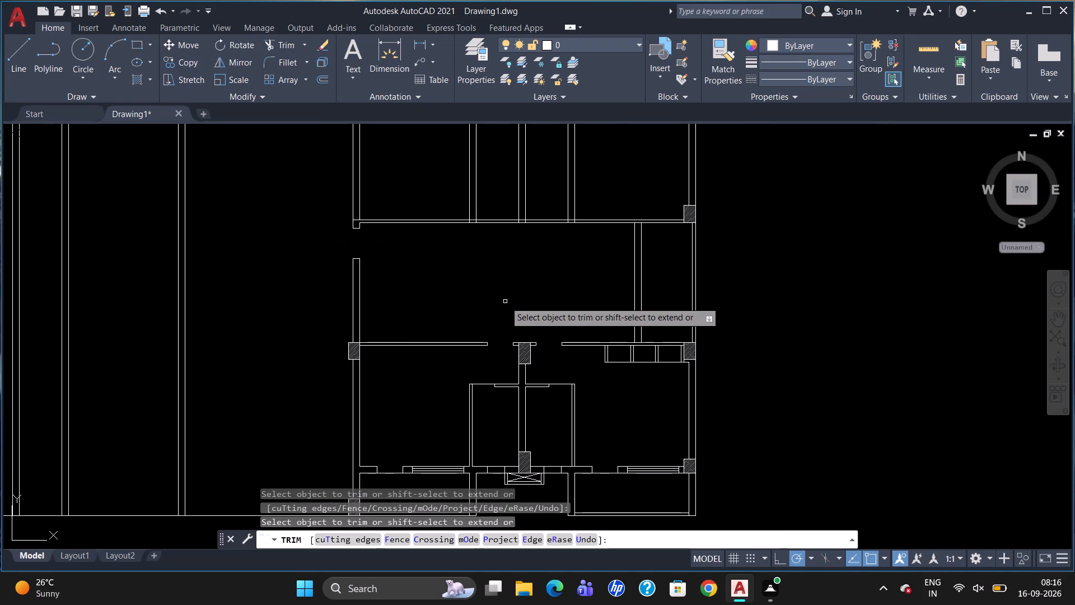
key(Escape)
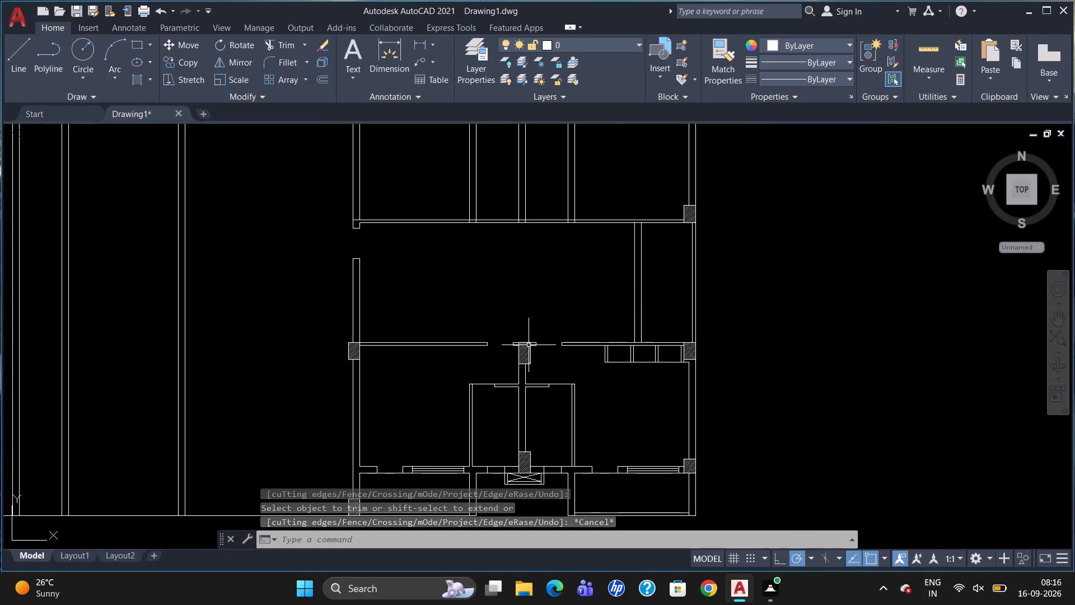
Draw a short line across the thickness of the room's eastern 230 wall, 200 south of the northern partition.
scroll(669, 254, up, 1)
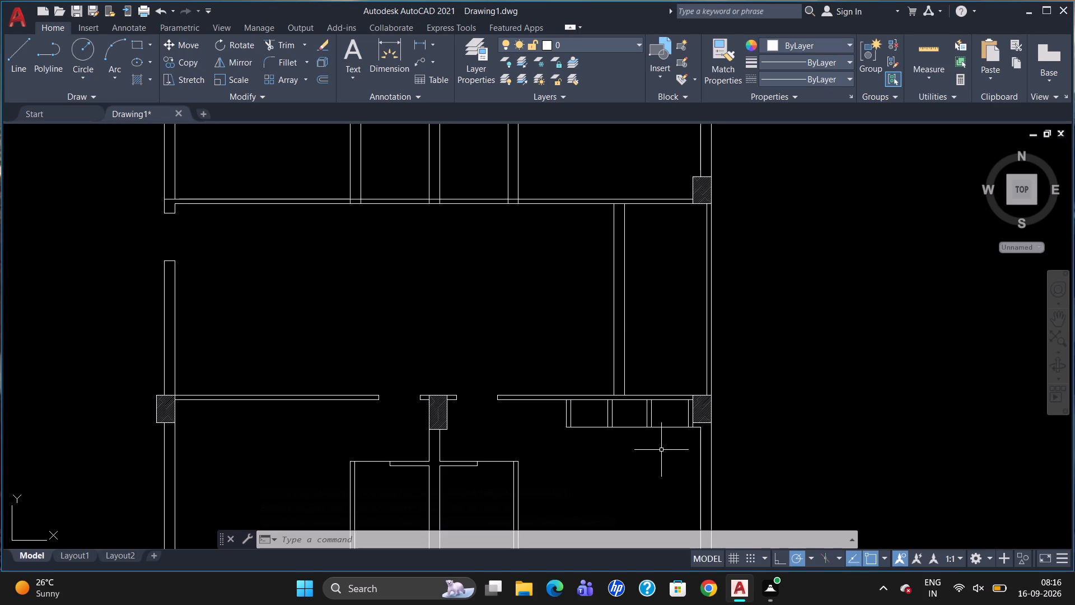
key(l)
key(Return)
text(TK)
key(Return)
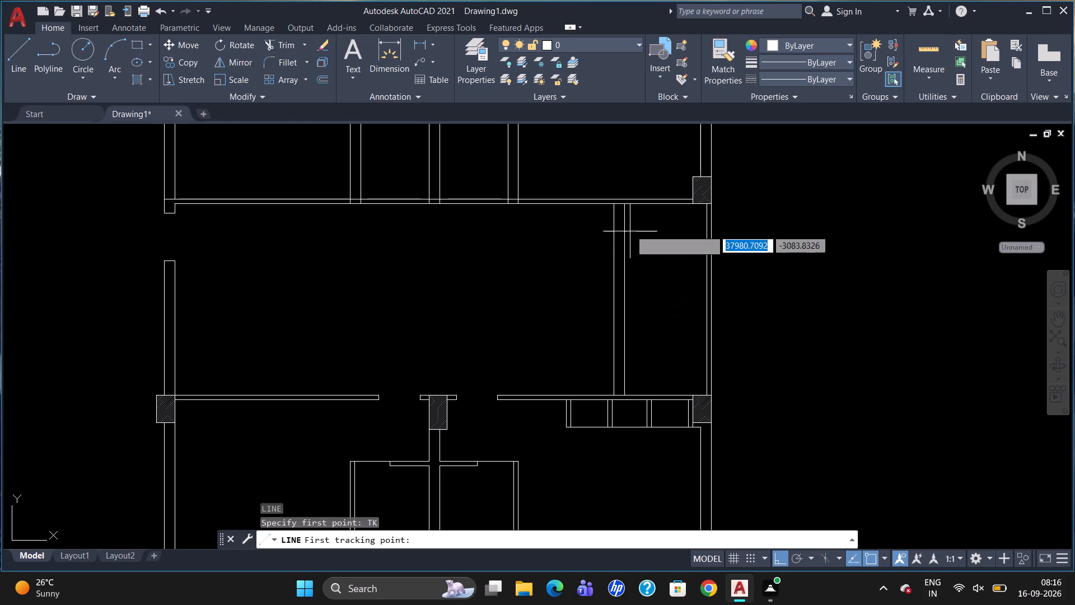
click(627, 206)
text(200)
key(Return)
key(Return)
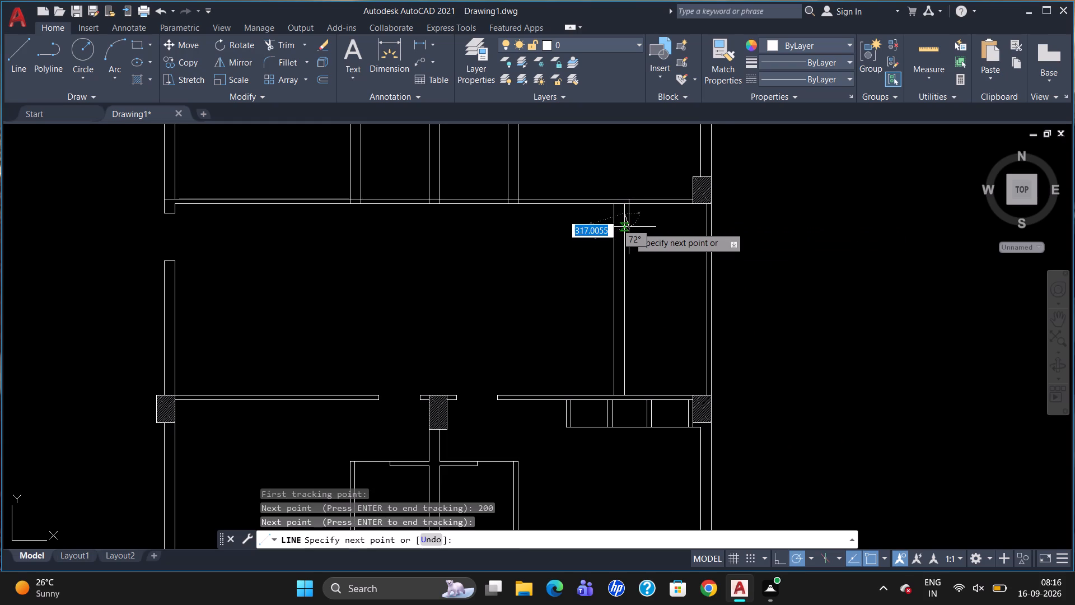
scroll(624, 226, up, 2)
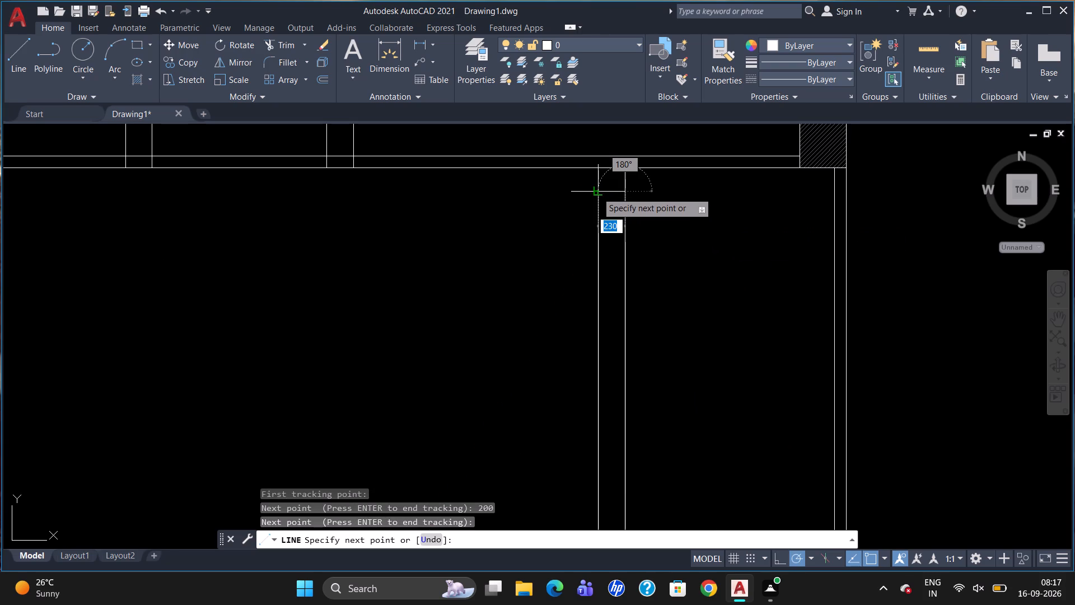
click(597, 189)
key(Escape)
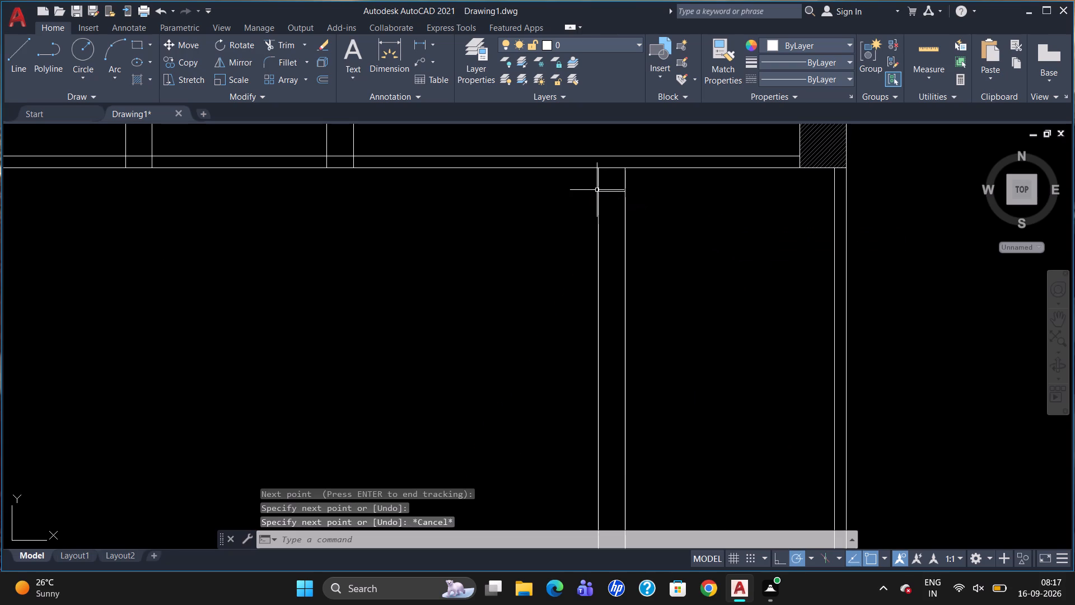
Offset the short line across the eastern 230 wall successively southward by 900, 600 and 1800.
key(o)
key(Return)
text(900)
key(Return)
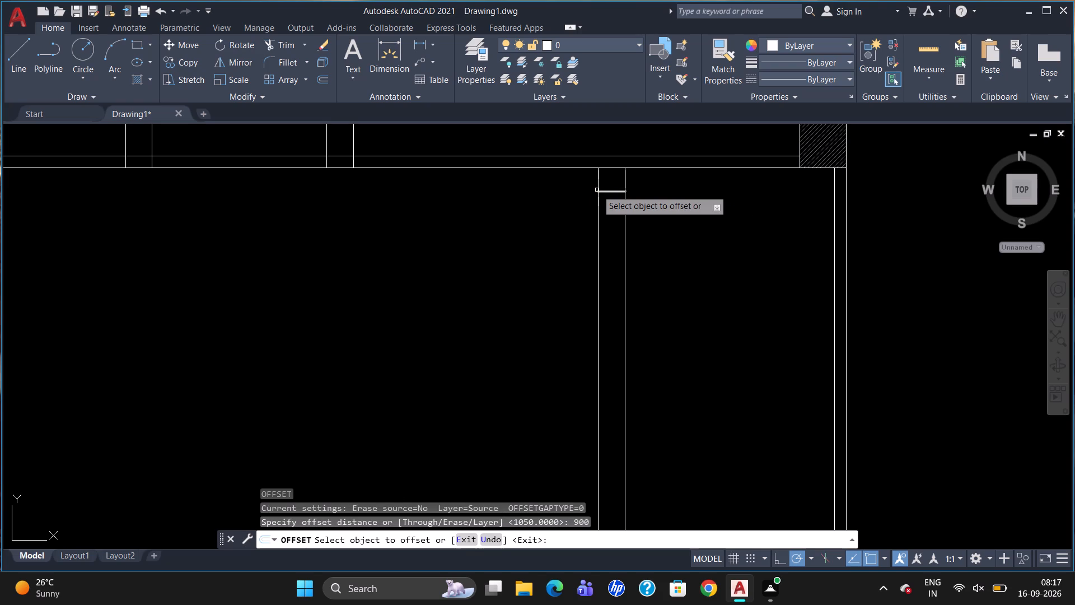
click(606, 192)
click(616, 229)
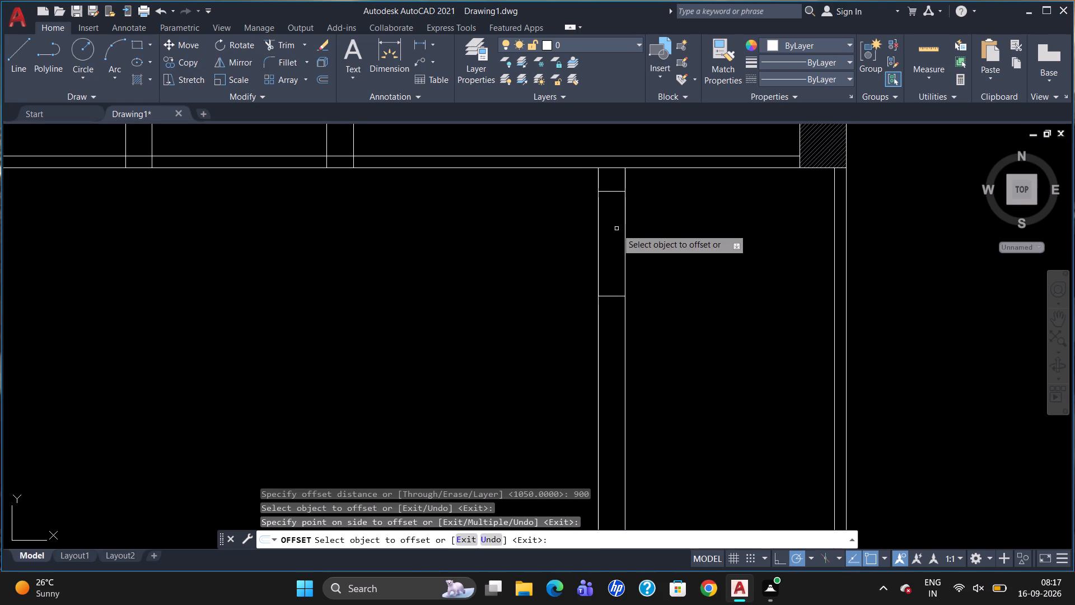
click(615, 296)
text(600)
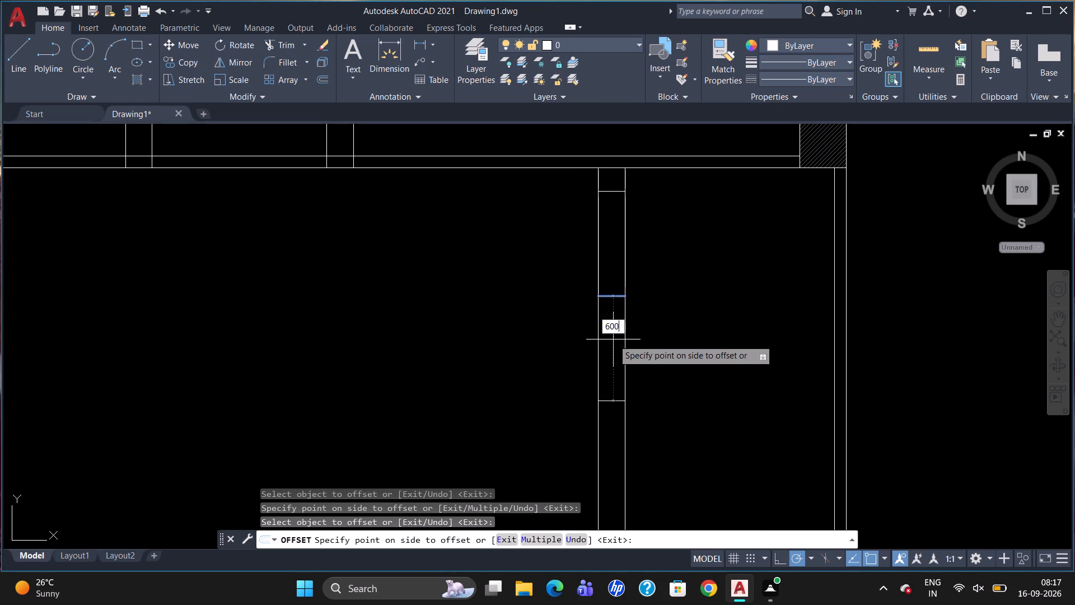
key(Return)
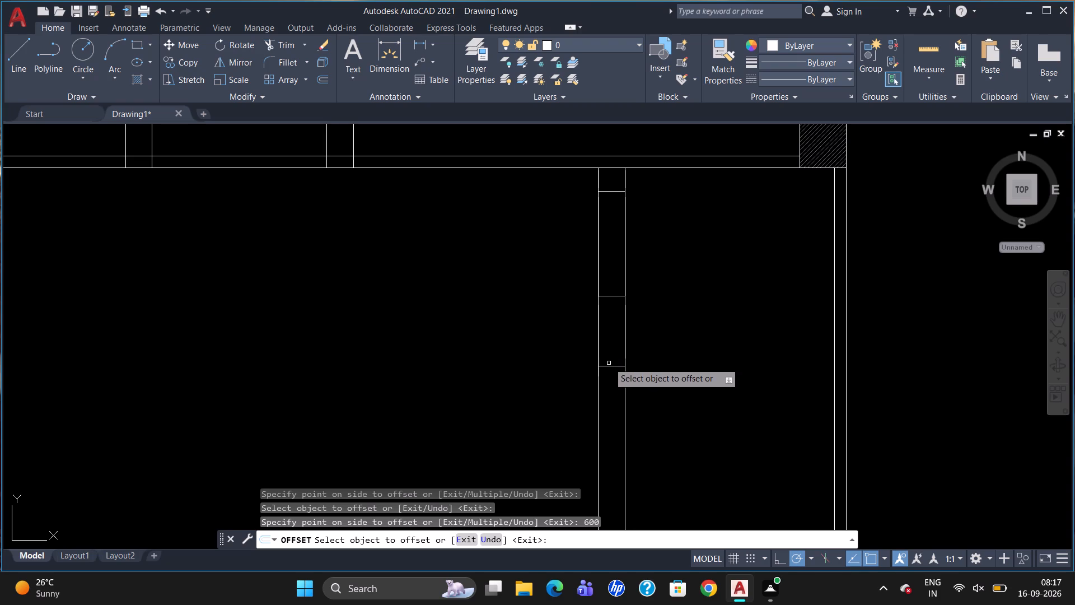
click(608, 367)
key(1)
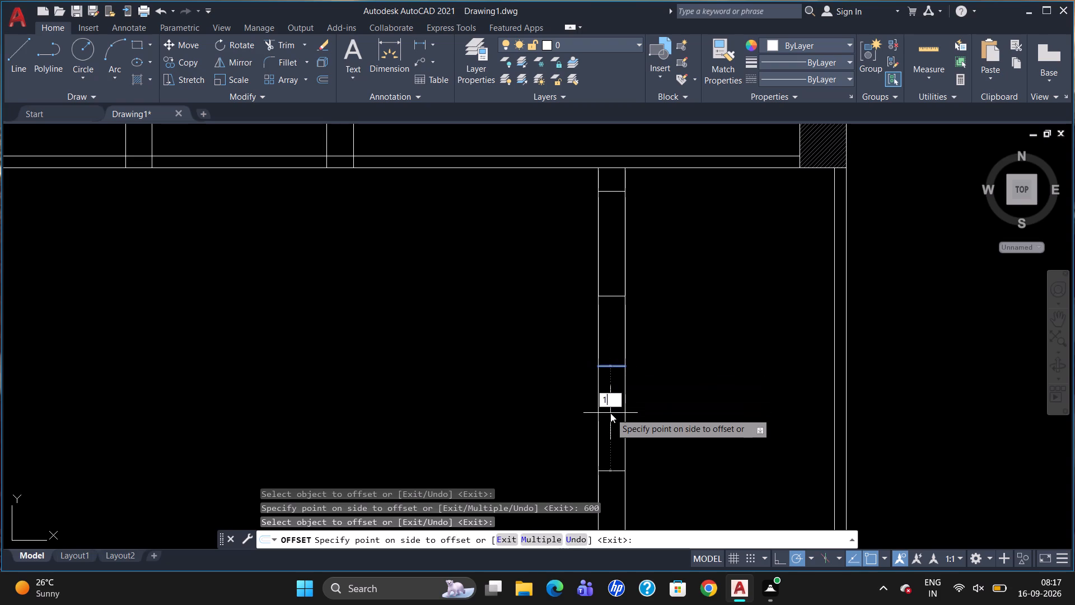
text(800)
key(Return)
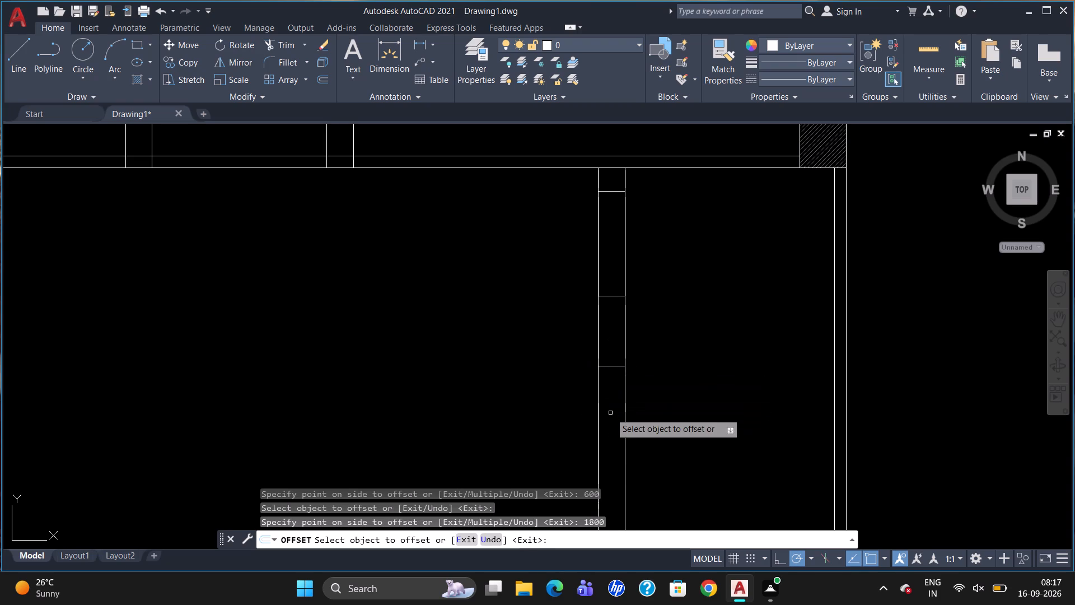
scroll(632, 332, down, 2)
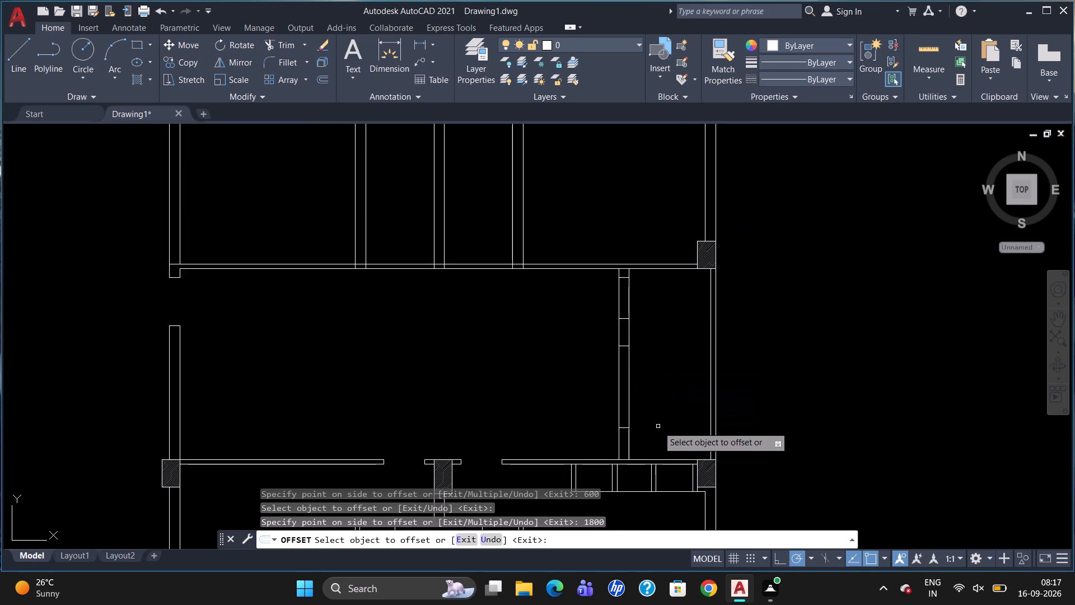
key(Escape)
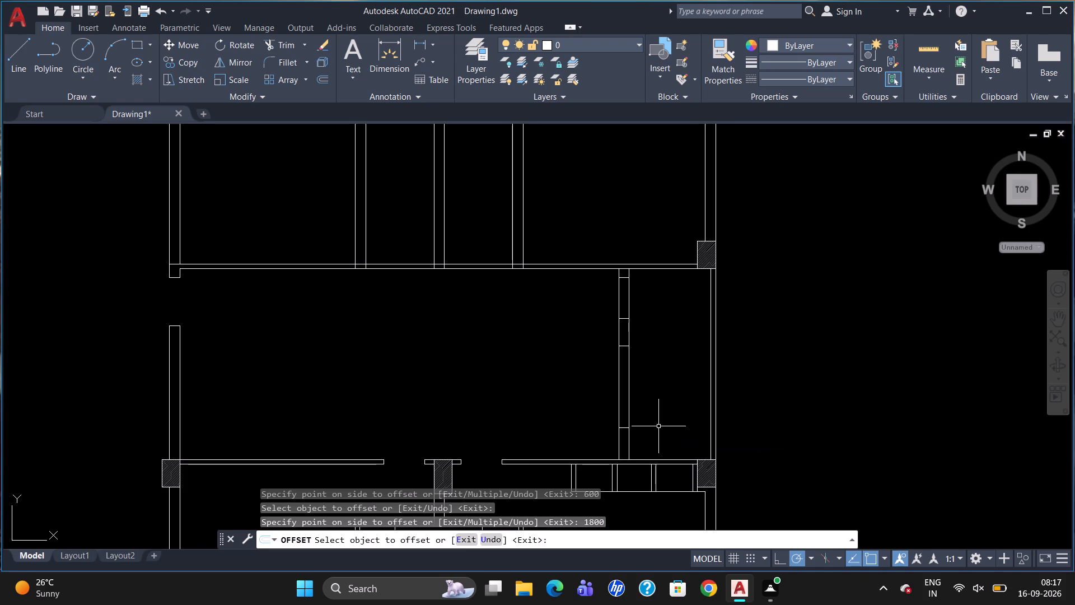
Trim the partition lines crossing the room's eastern 230 wall at its southern and northern junctions.
text(TR)
key(Return)
key(Return)
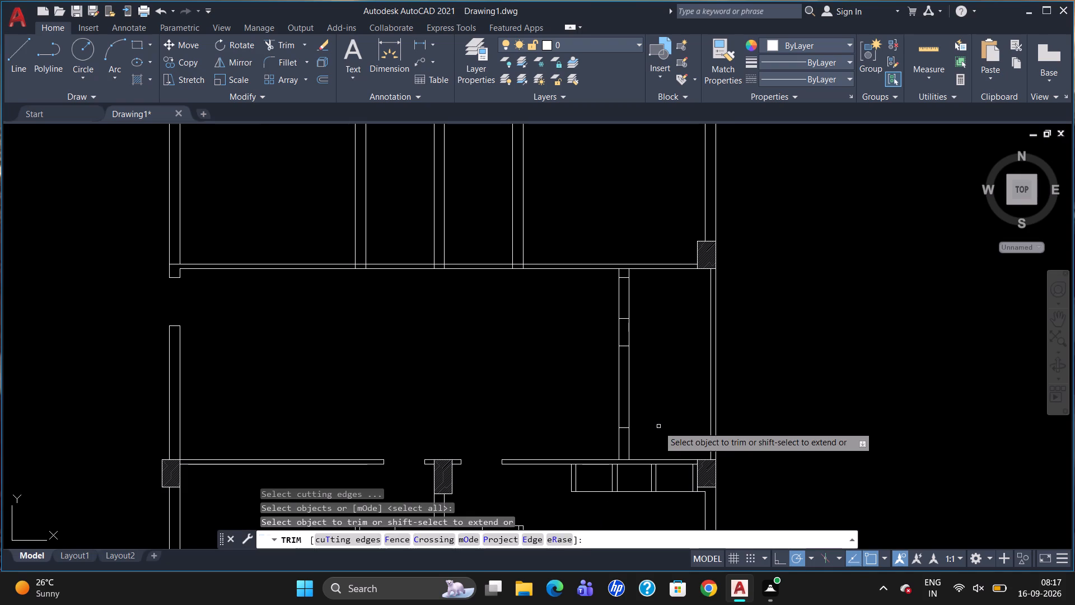
scroll(635, 454, up, 2)
click(609, 467)
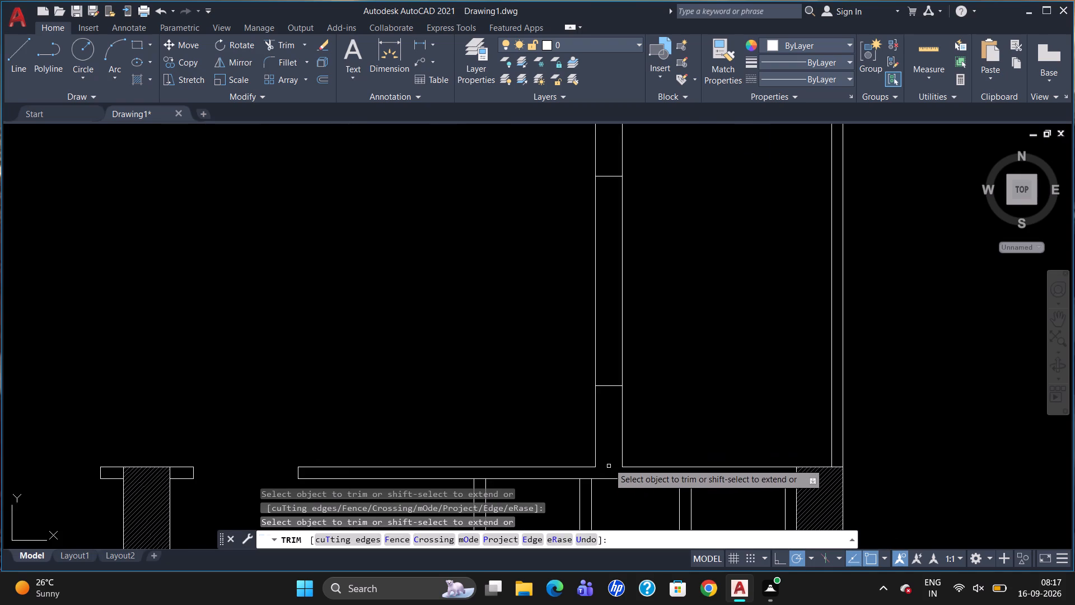
scroll(652, 366, down, 2)
scroll(635, 226, up, 2)
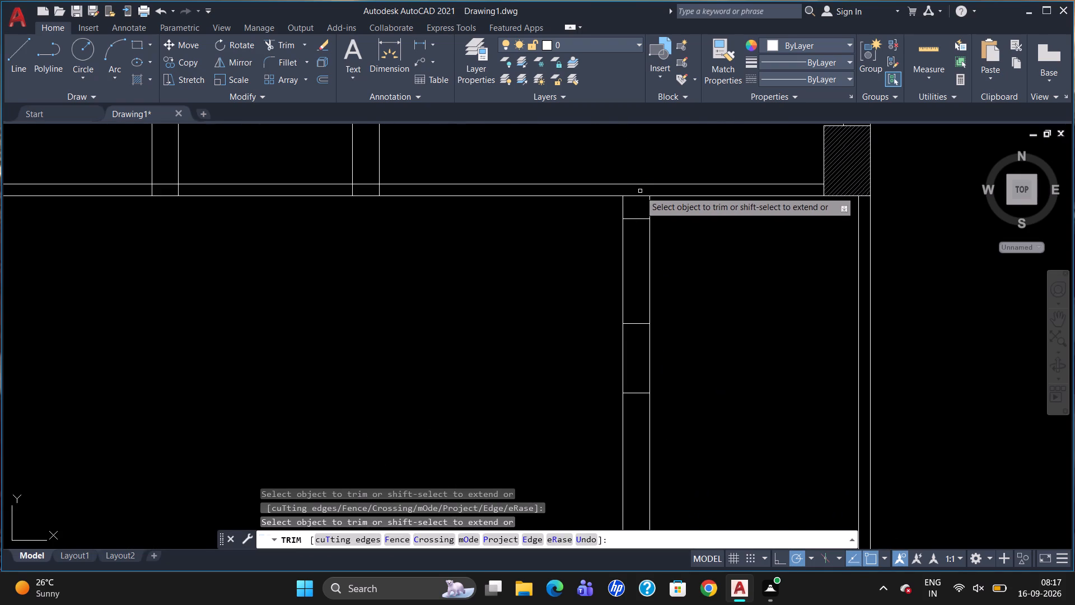
click(637, 195)
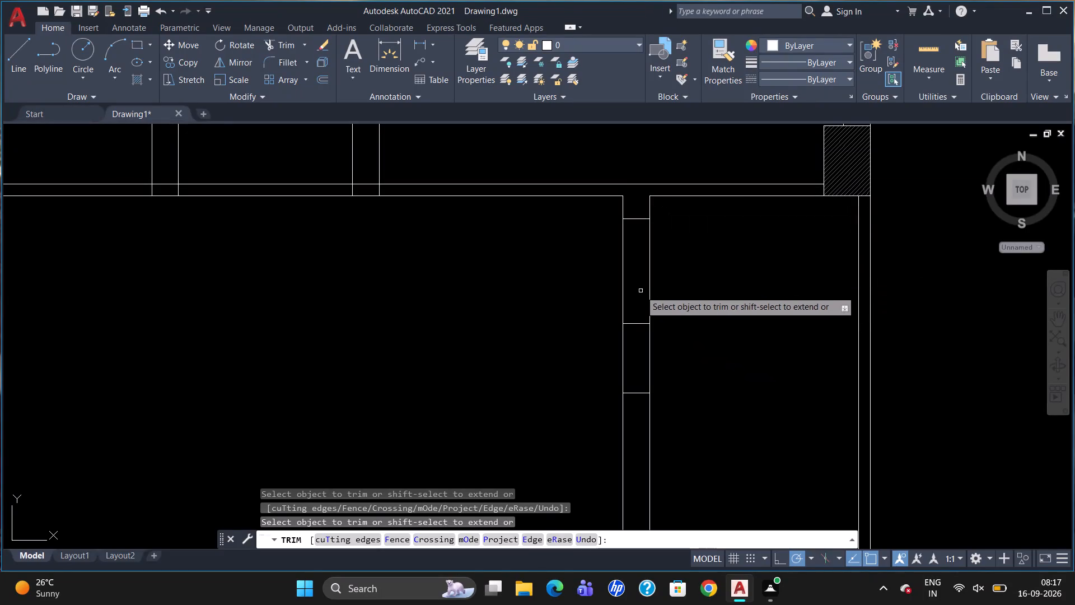
Trim both lines of the eastern 230 wall between the two northernmost short cross lines to form a 900 opening.
click(649, 282)
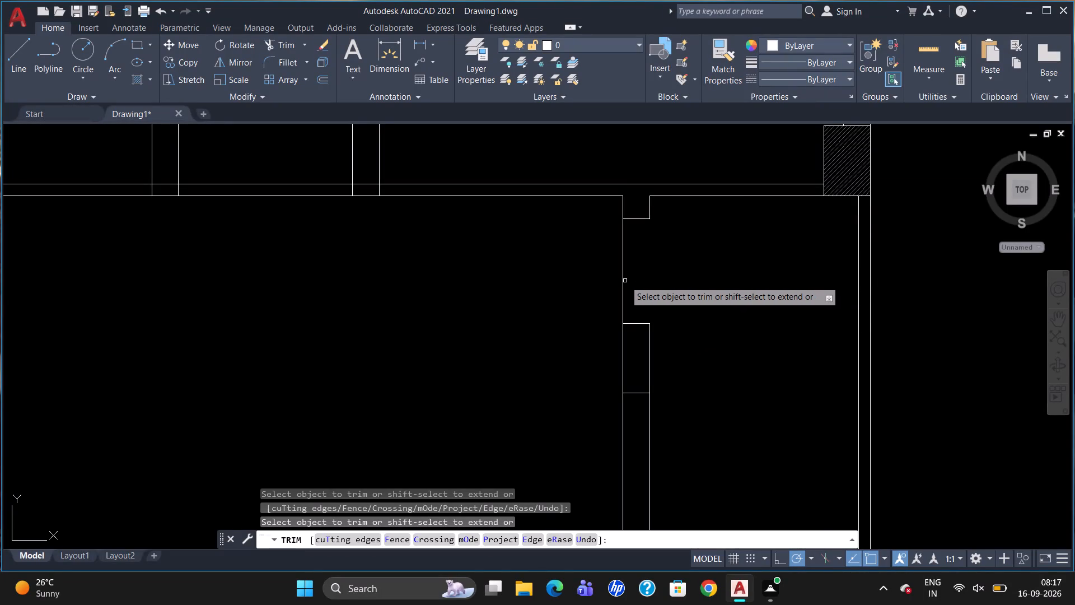
click(625, 281)
scroll(684, 246, down, 2)
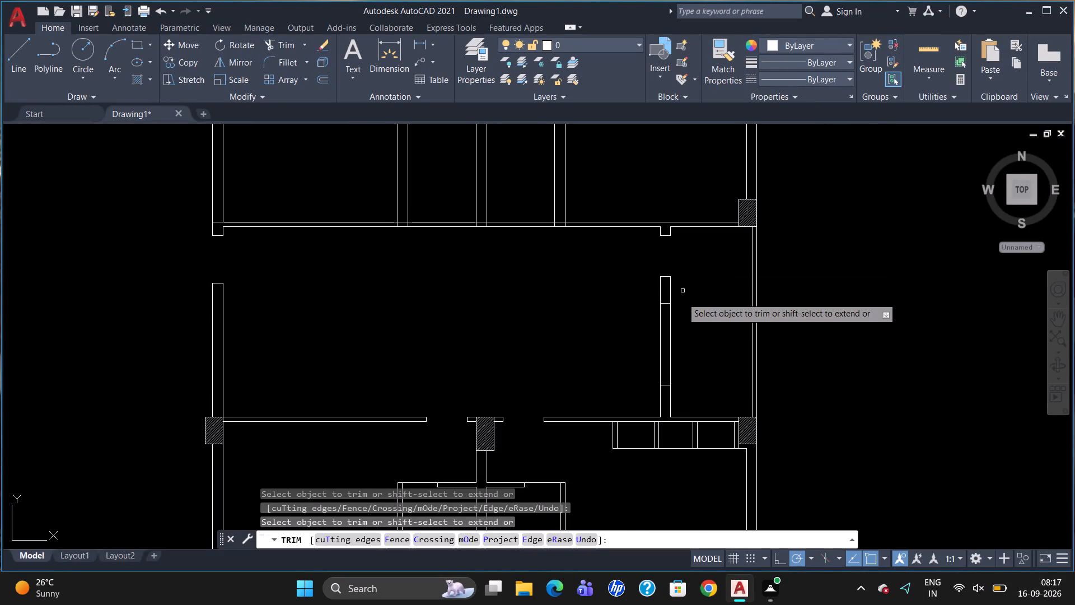
key(Escape)
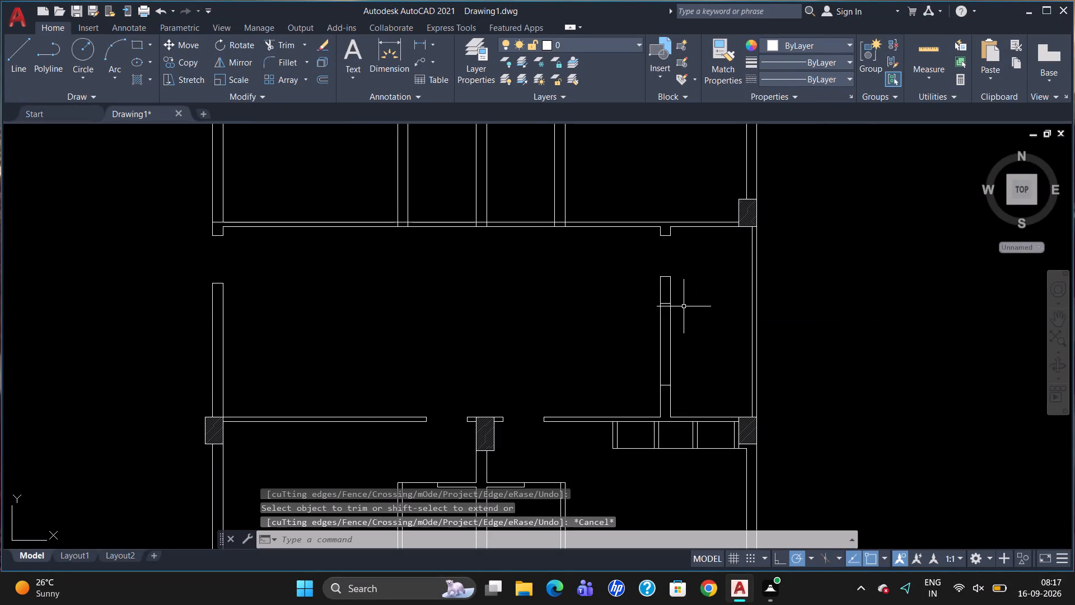
Draw a centre line in the eastern 230 wall between the midpoints of the two short lines bounding the 1800 window.
key(l)
key(Return)
scroll(681, 306, up, 2)
click(642, 299)
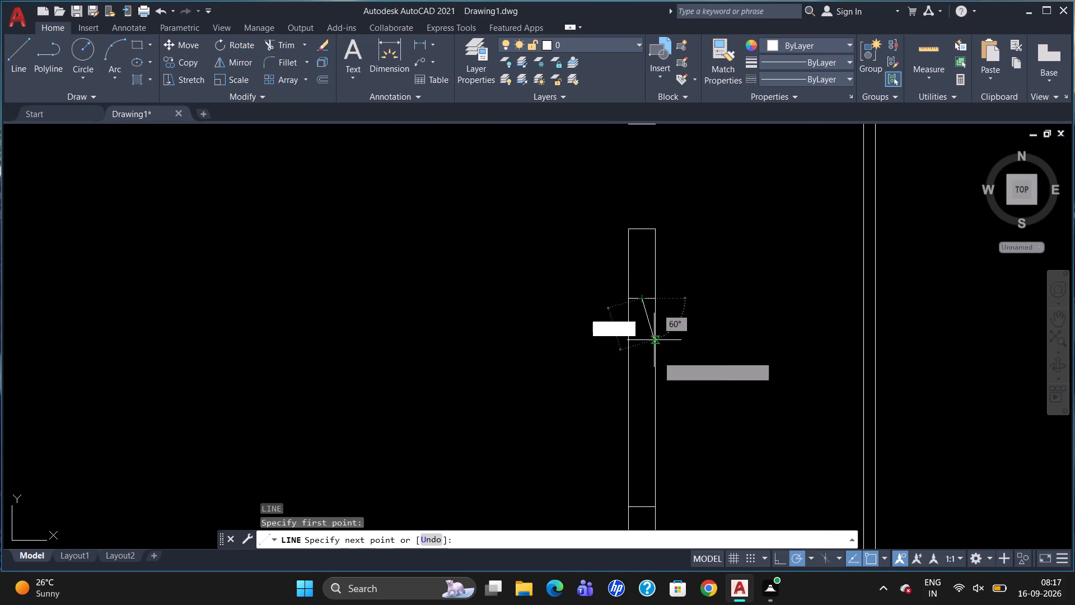
click(642, 505)
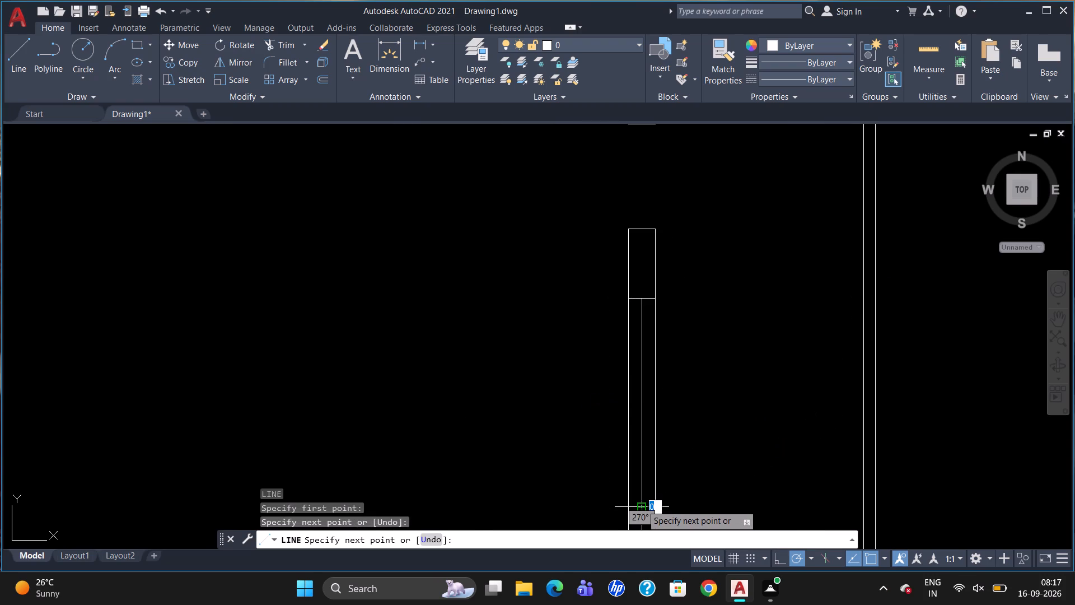
key(Escape)
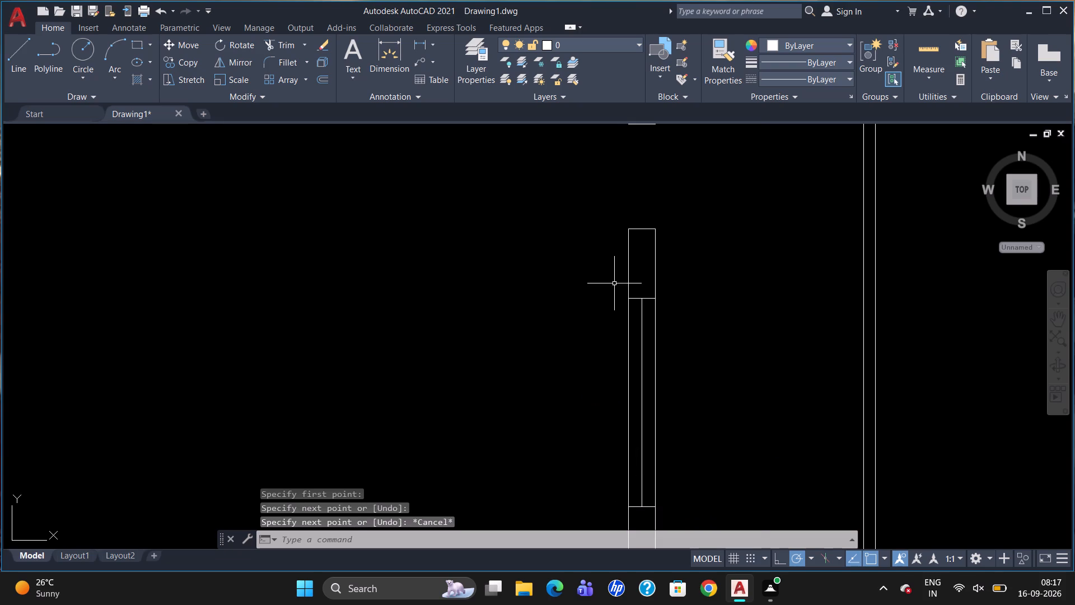
Offset the window's centre line by 40 to both its east and west sides.
scroll(614, 292, down, 1)
scroll(649, 362, up, 1)
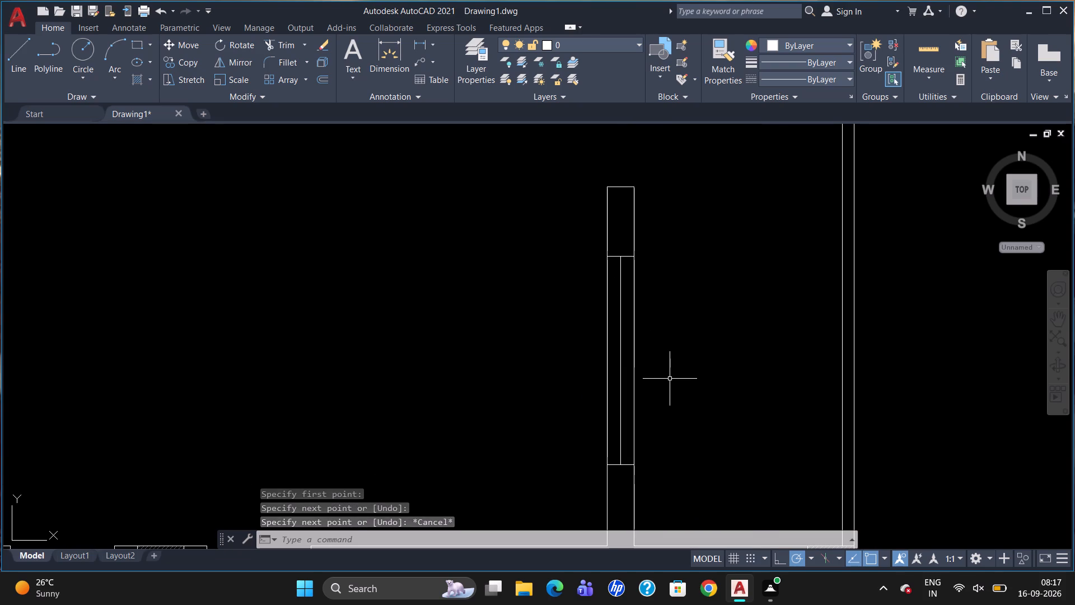
key(o)
key(Return)
text(49)
key(BackSpace)
key(0)
key(Return)
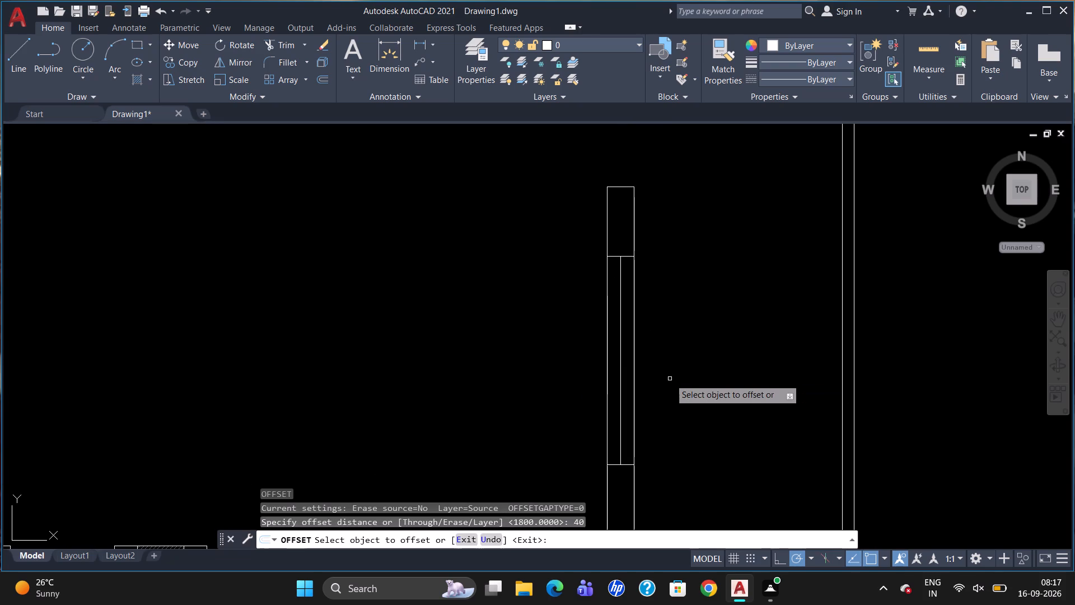
click(620, 404)
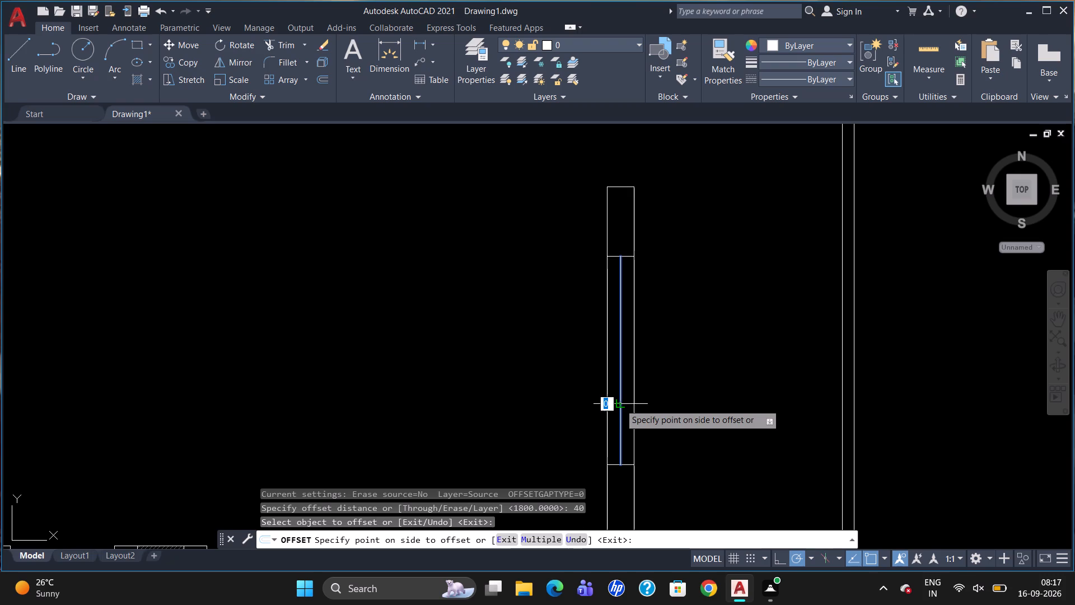
click(614, 408)
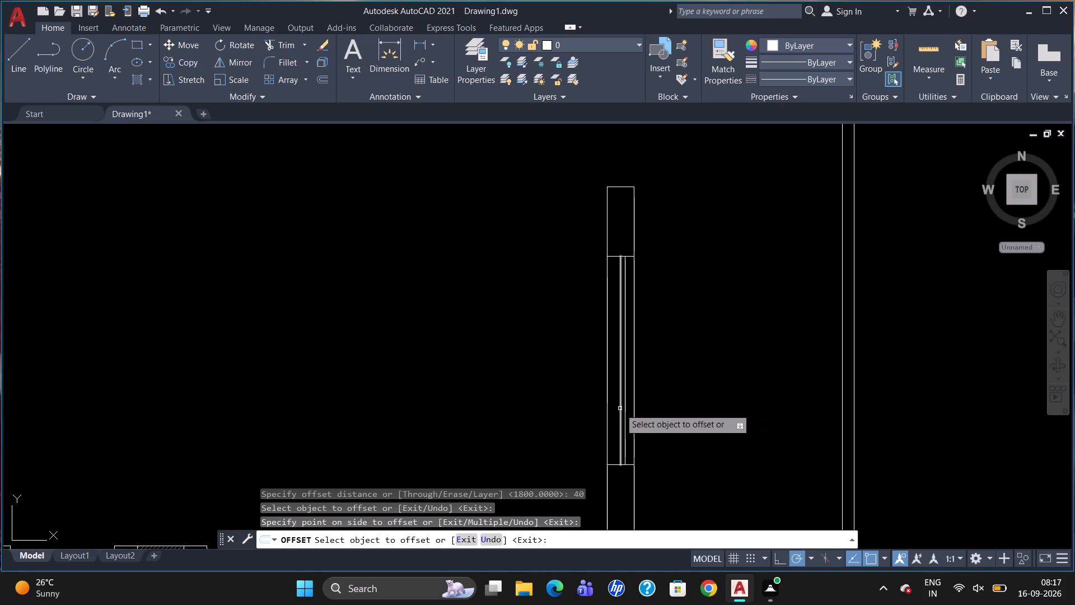
click(620, 408)
click(613, 413)
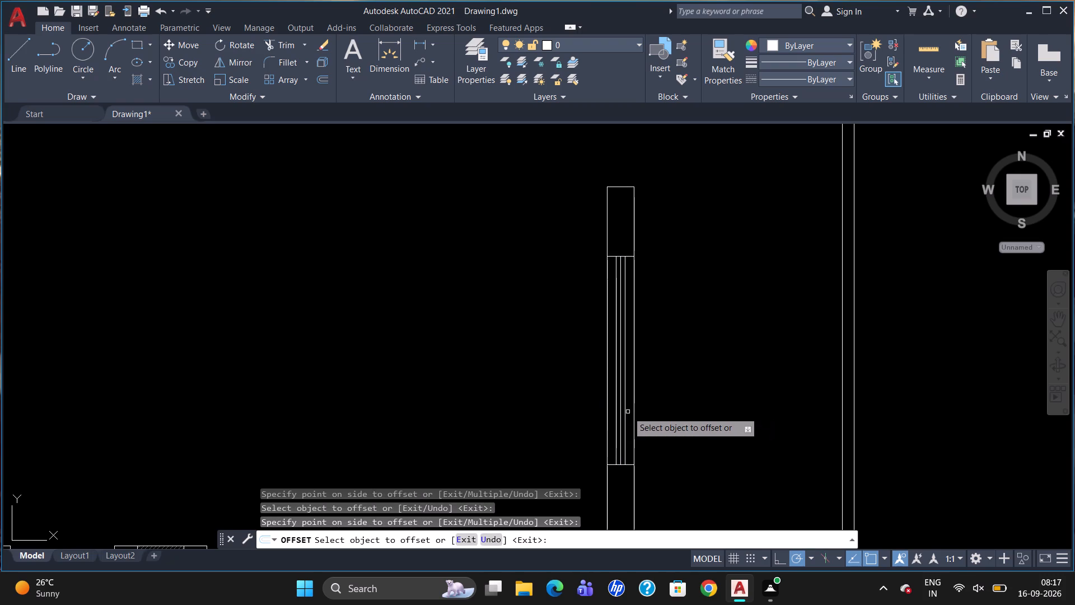
key(Escape)
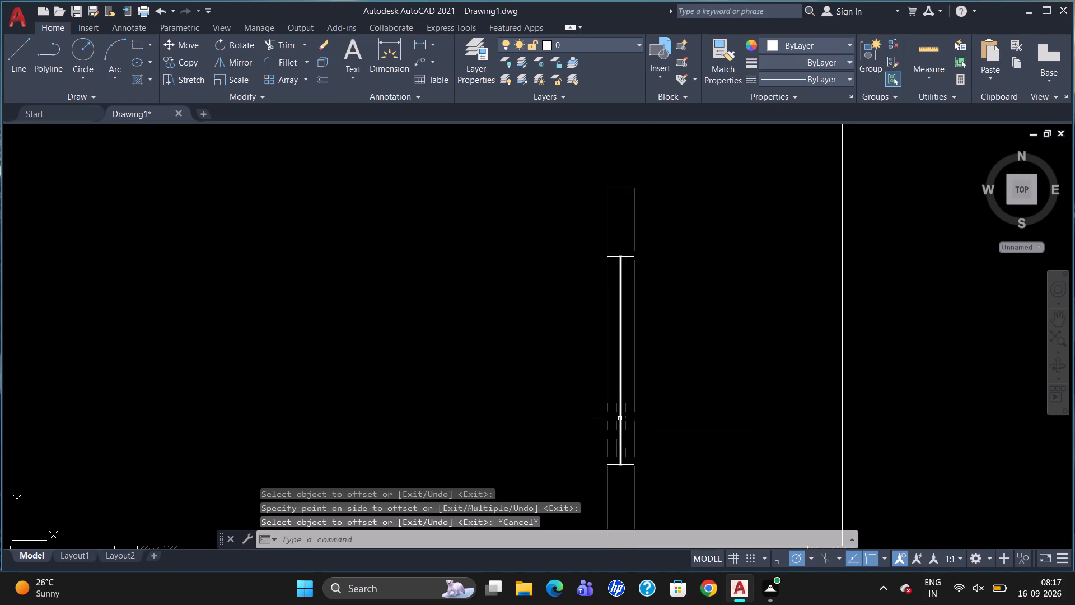
Erase the window's original centre line, keeping the two offset lines.
click(620, 418)
key(Delete)
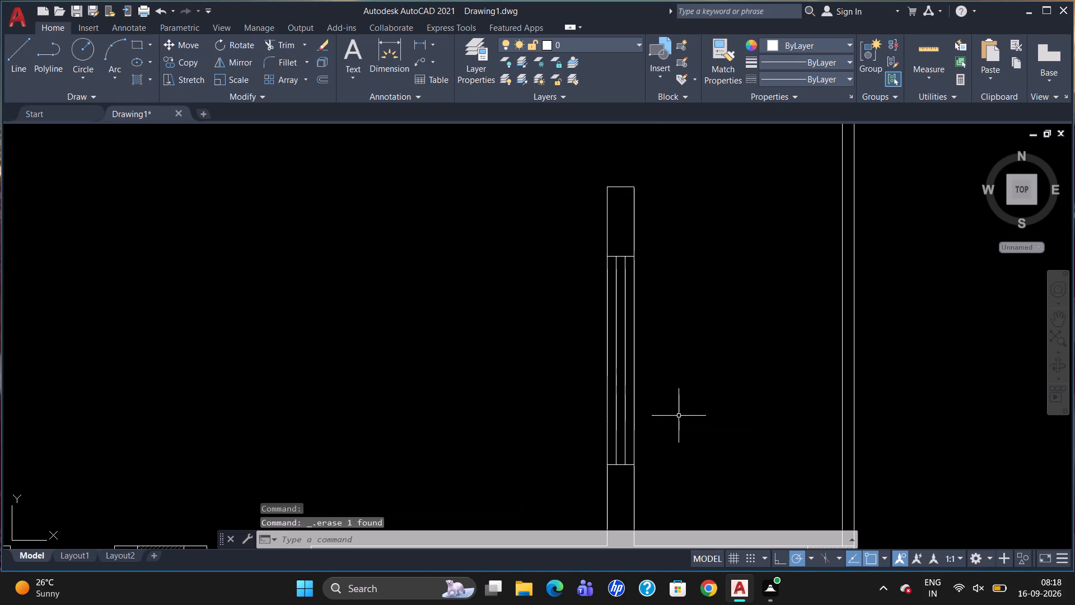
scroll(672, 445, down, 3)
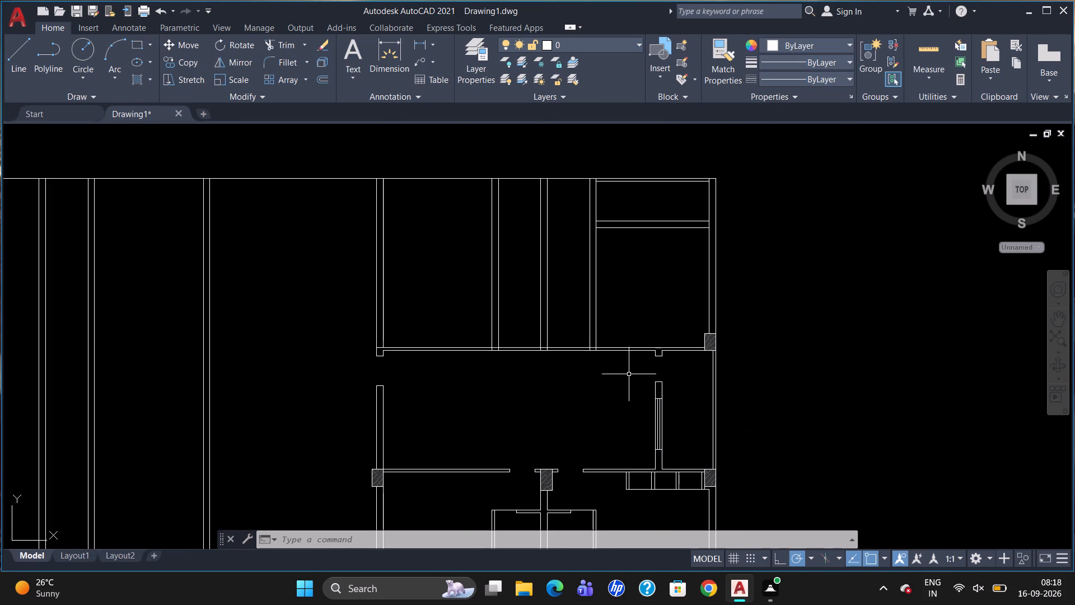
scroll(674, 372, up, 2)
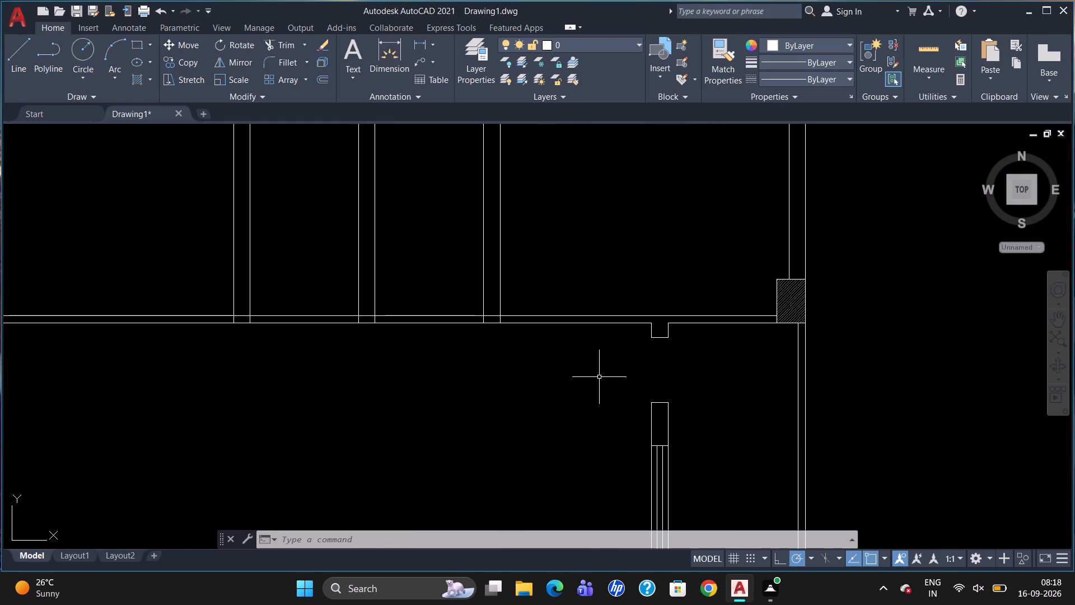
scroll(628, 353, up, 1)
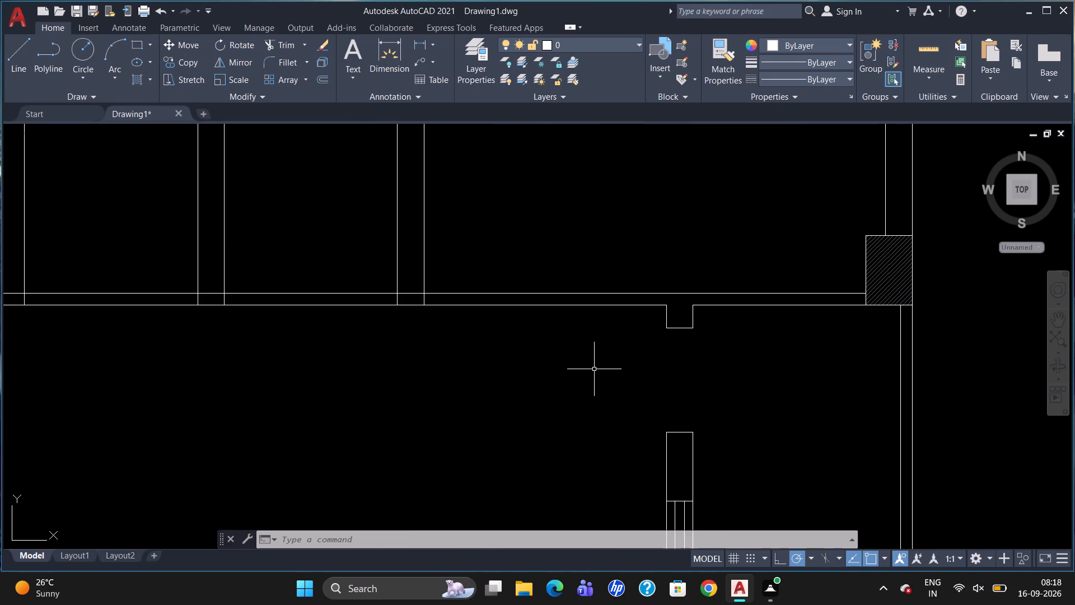
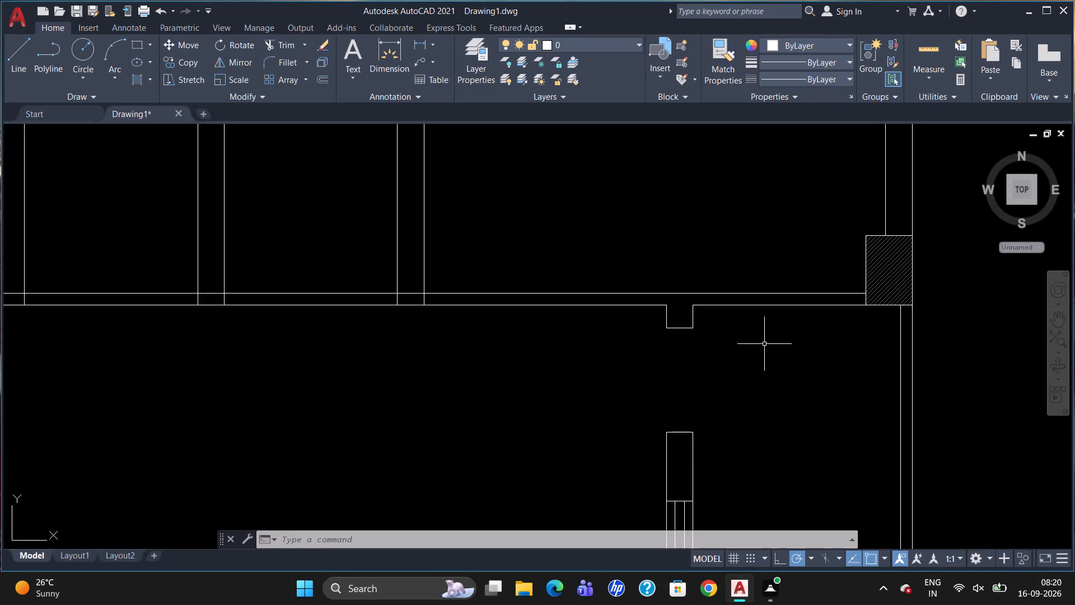
Draw a short jamb line across the horizontal wall, tracked 900 east of the corner with the easternmost vertical partition.
scroll(732, 383, down, 2)
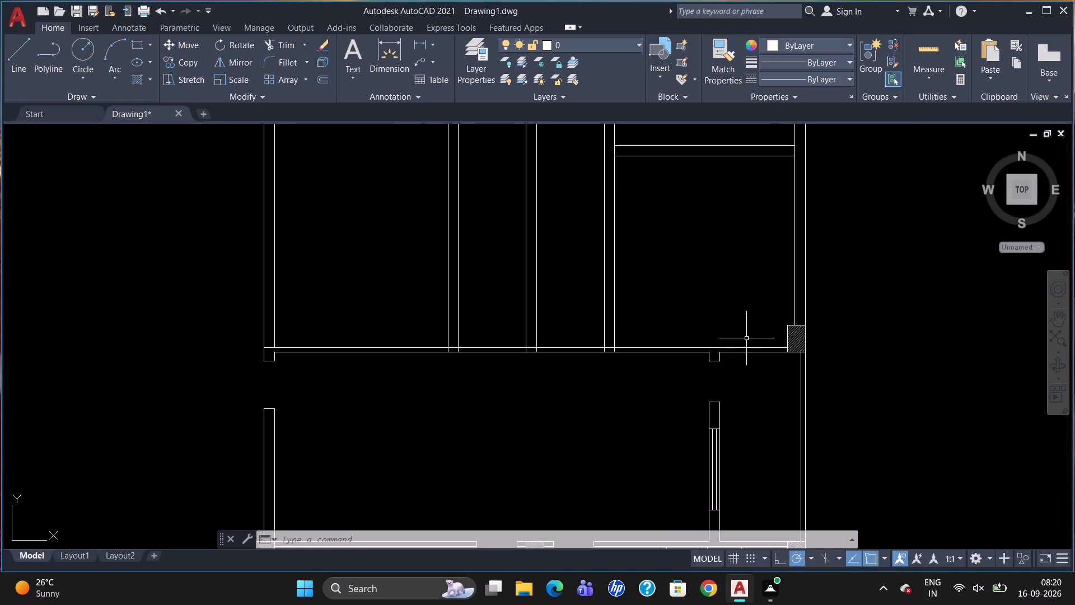
scroll(746, 340, down, 2)
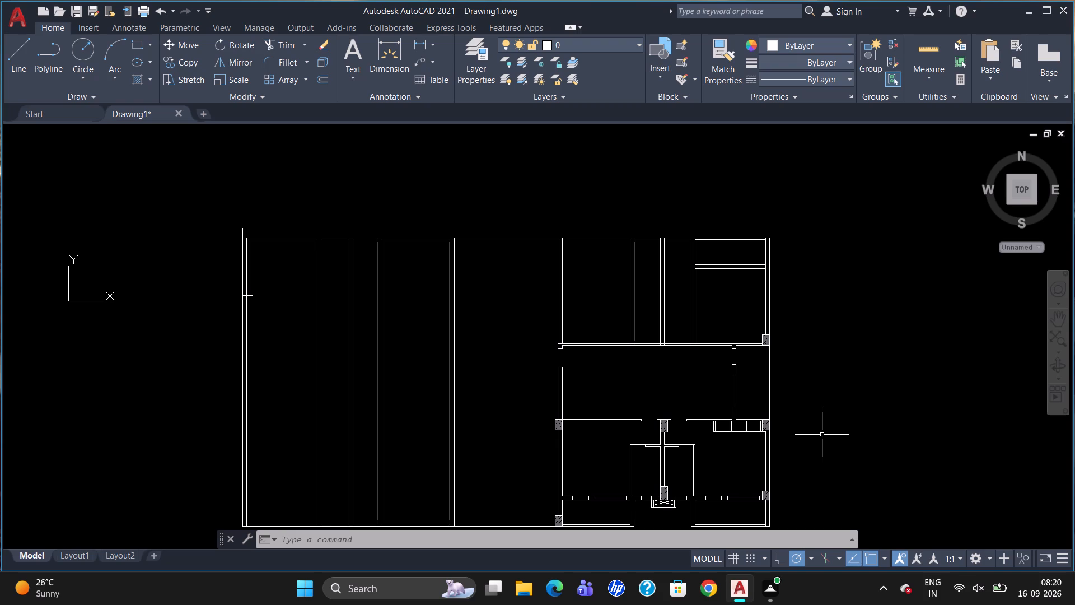
scroll(719, 328, up, 2)
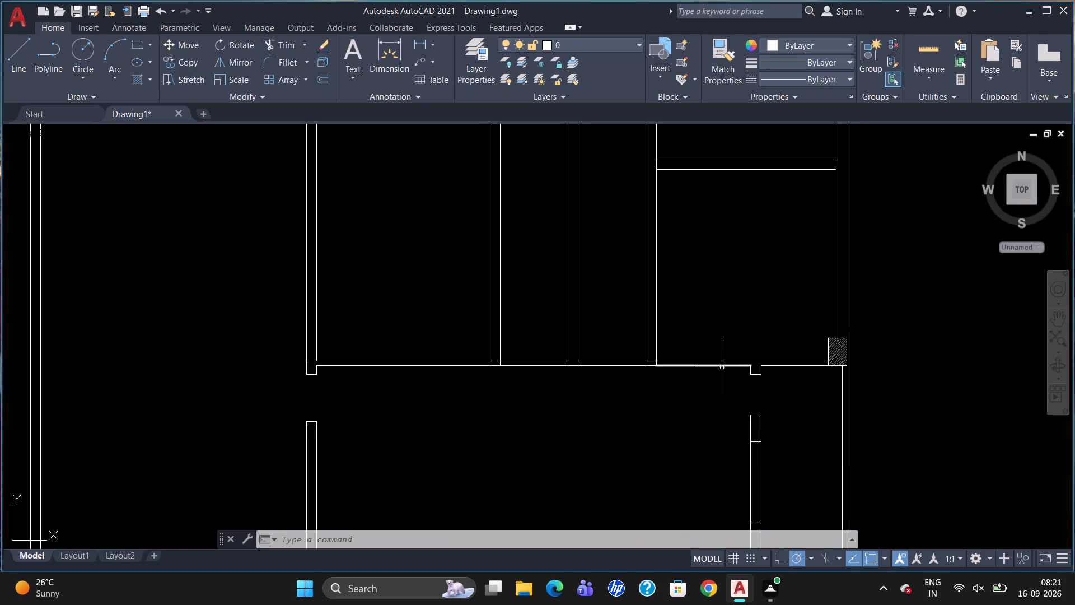
key(l)
key(Return)
text(TK)
key(Return)
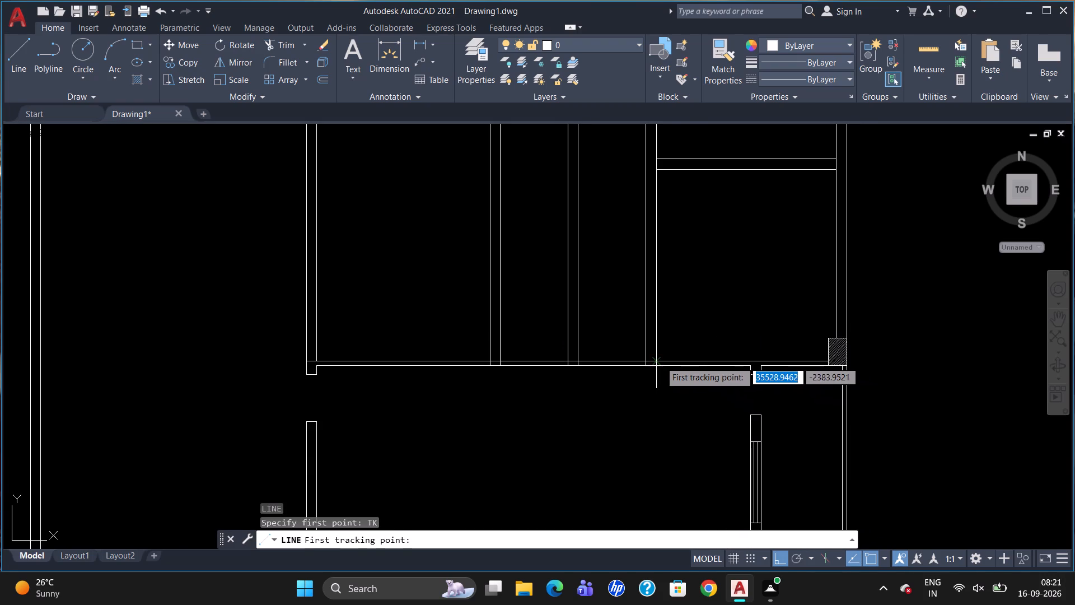
click(659, 360)
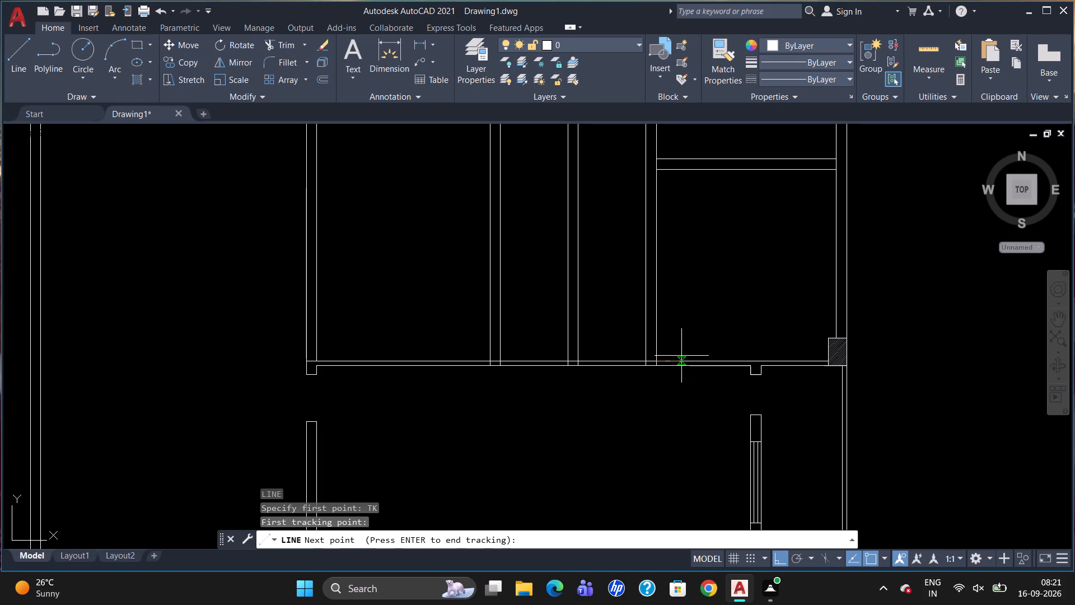
text(900)
key(Return)
key(Return)
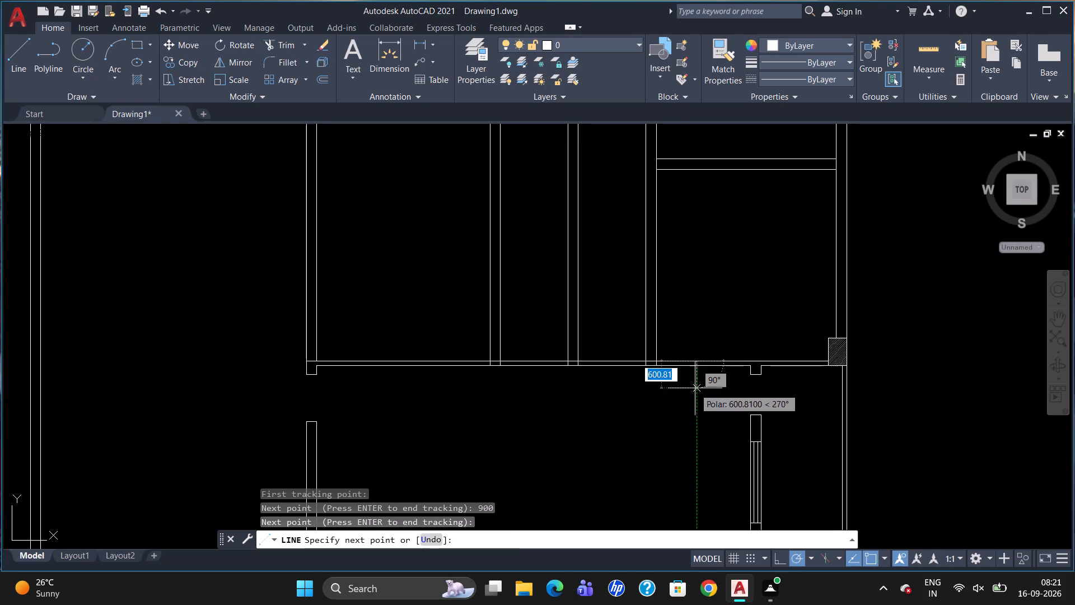
scroll(703, 378, up, 2)
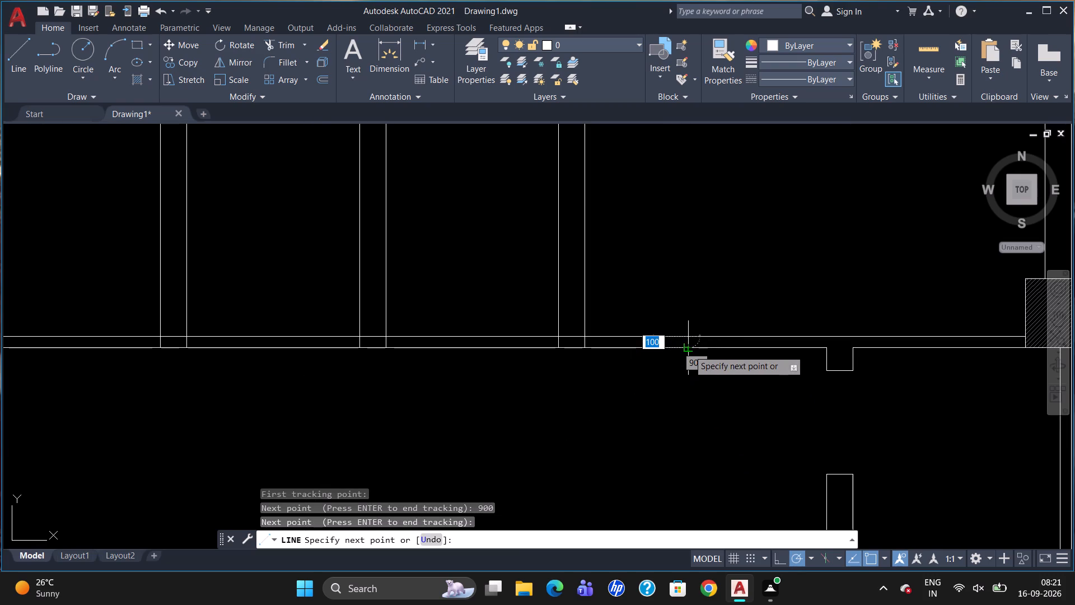
click(689, 350)
key(Escape)
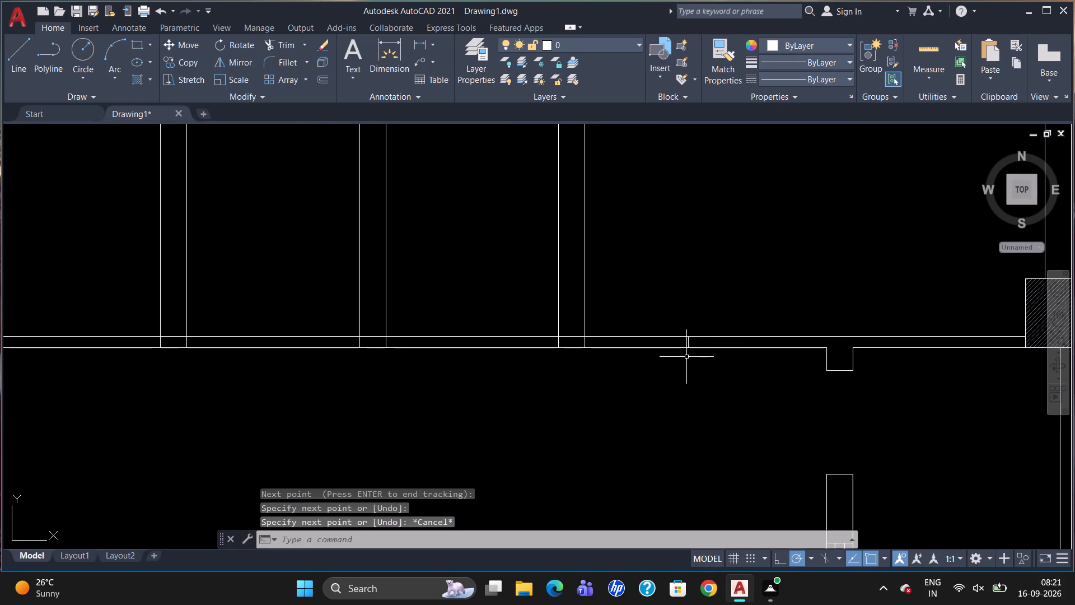
Trim both wall lines between the partition and the jamb to open the doorway, and trim the upper wall line inside the partition.
text(TR)
key(Return)
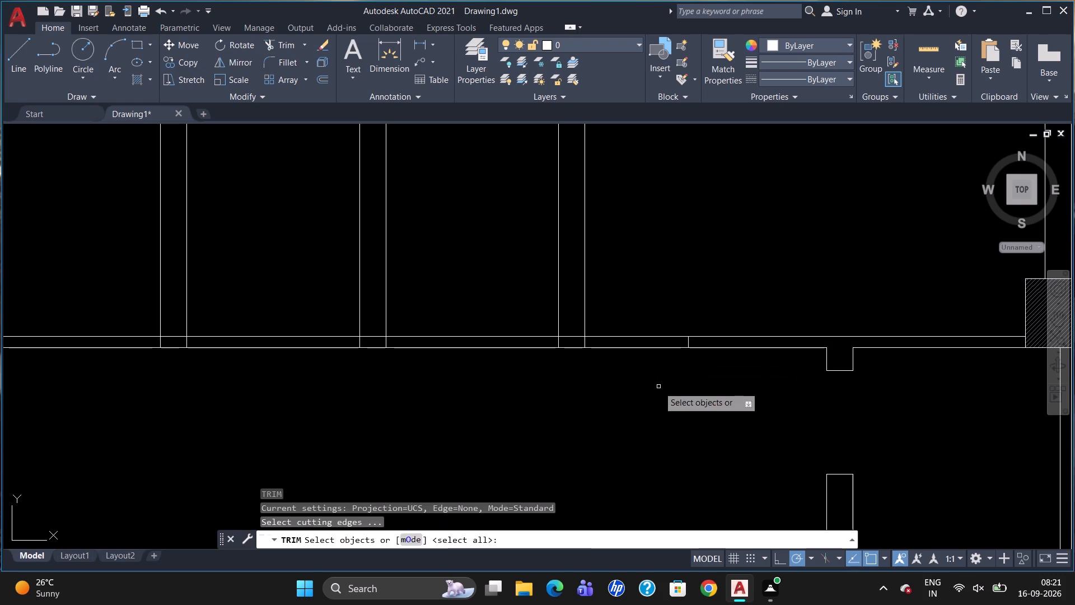
key(Return)
drag(639, 321, 649, 382)
click(649, 382)
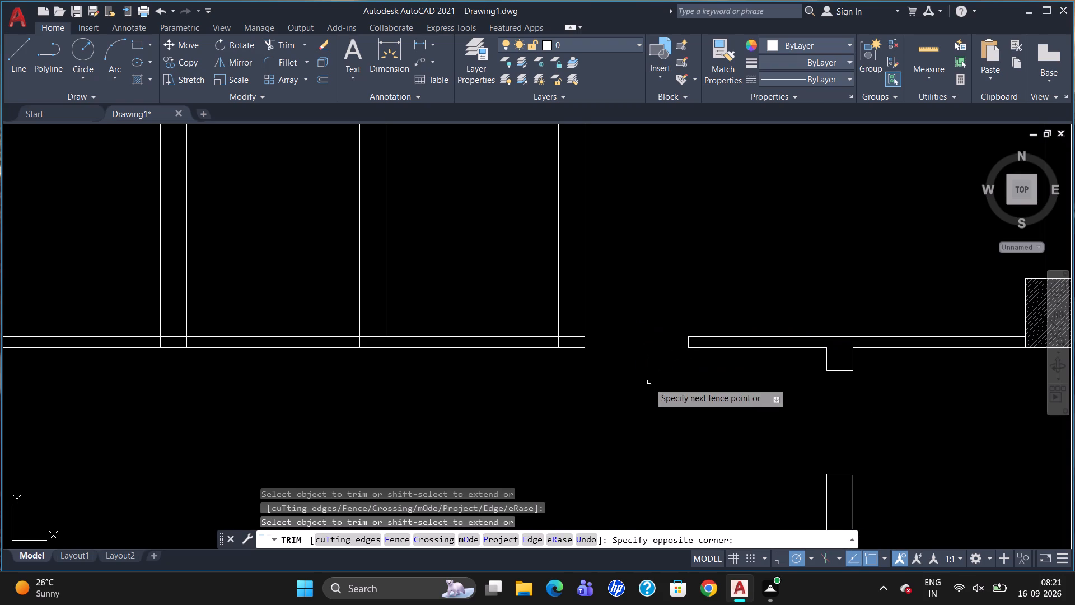
click(649, 382)
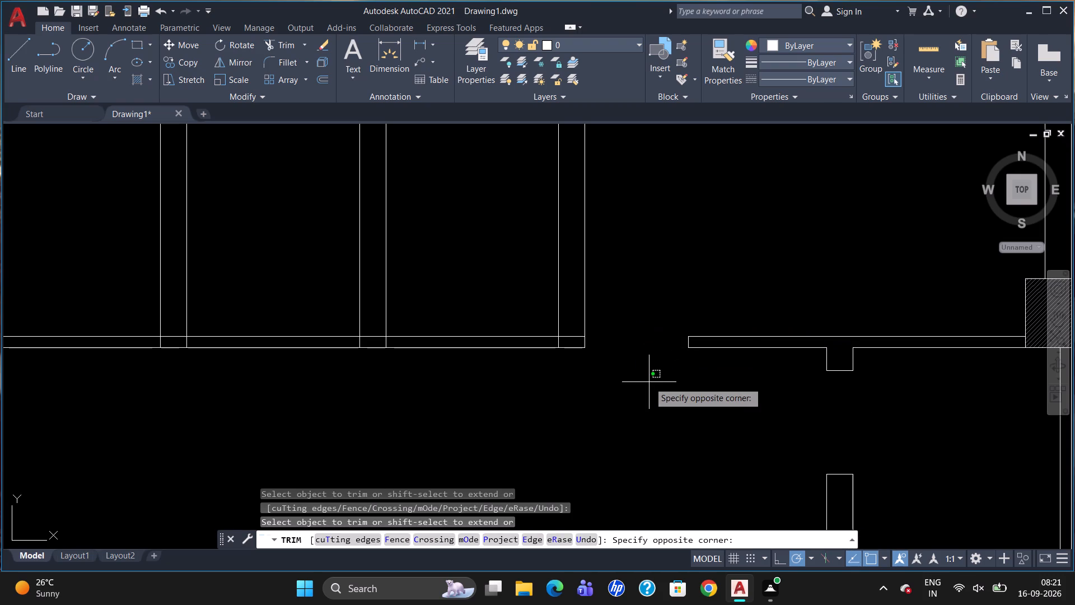
click(632, 365)
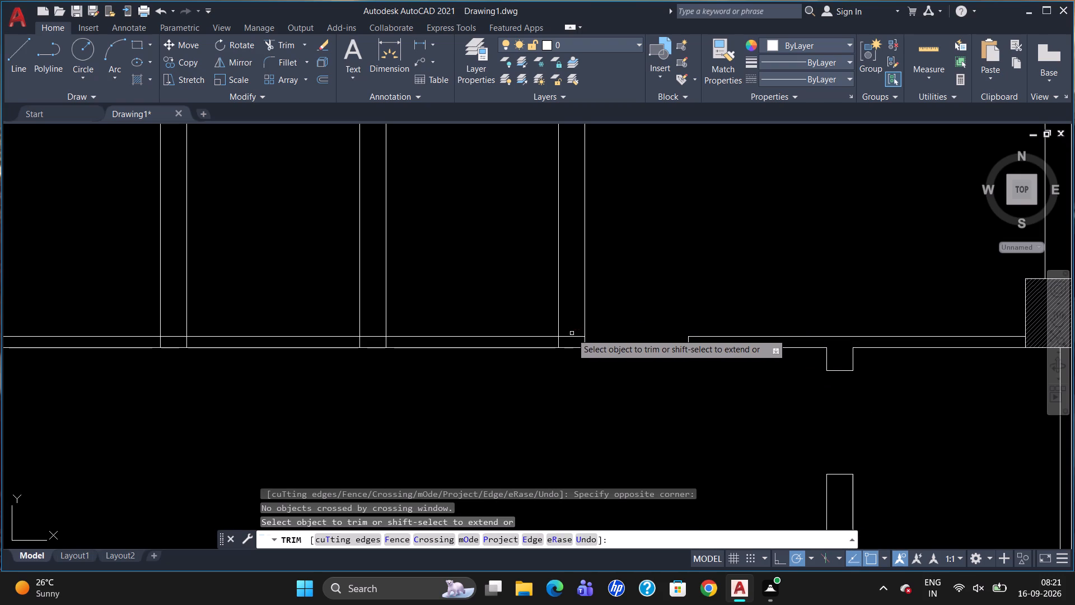
click(571, 337)
scroll(616, 353, down, 1)
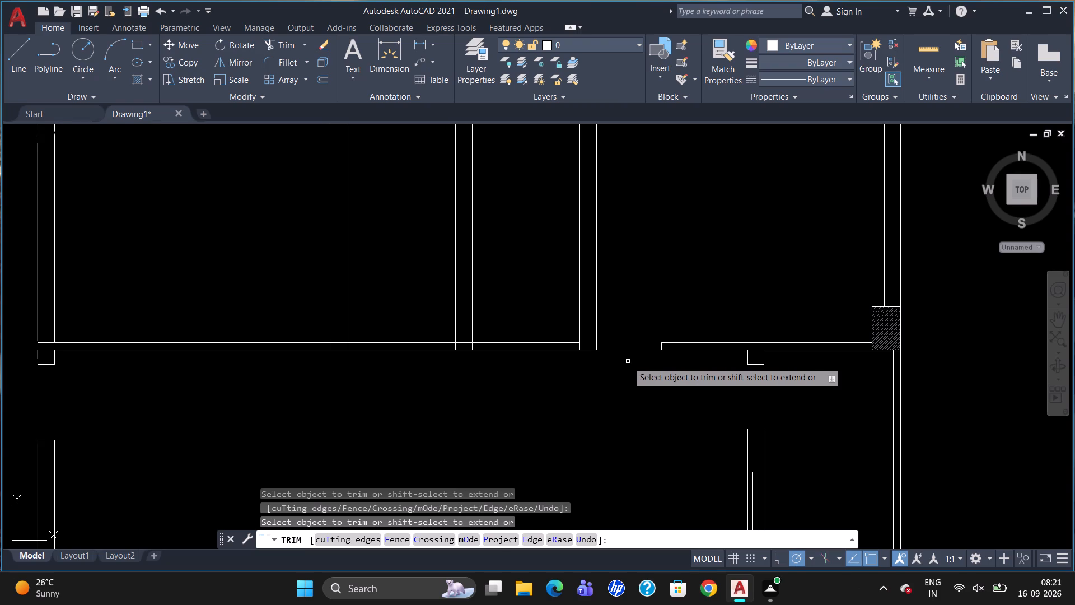
key(Escape)
Draw a 450 vertical line upward into the room from the upper corner of the doorway's east jamb.
scroll(718, 399, down, 1)
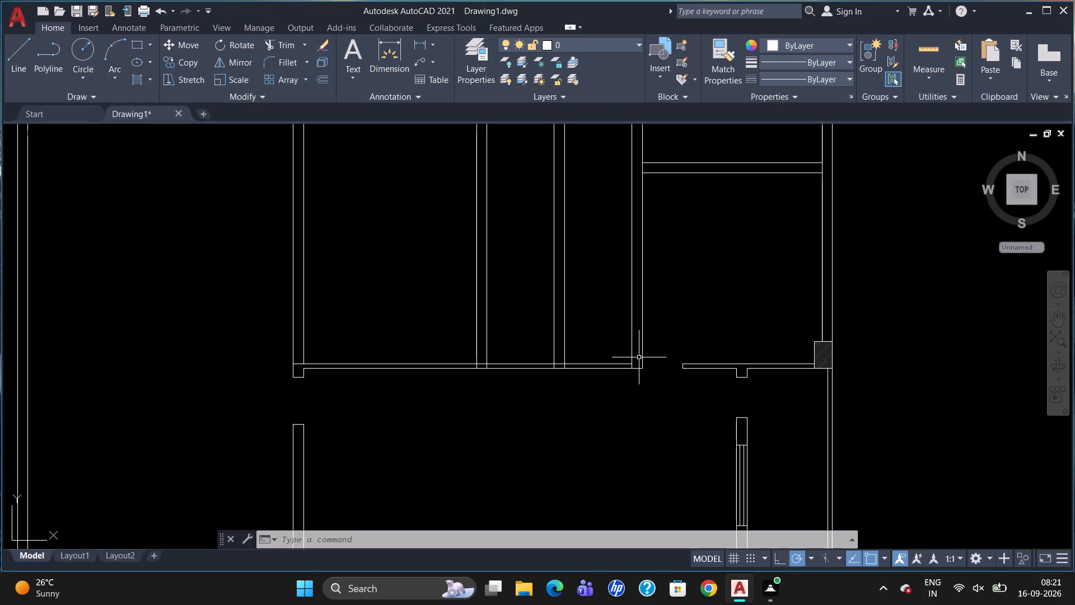
key(l)
key(Return)
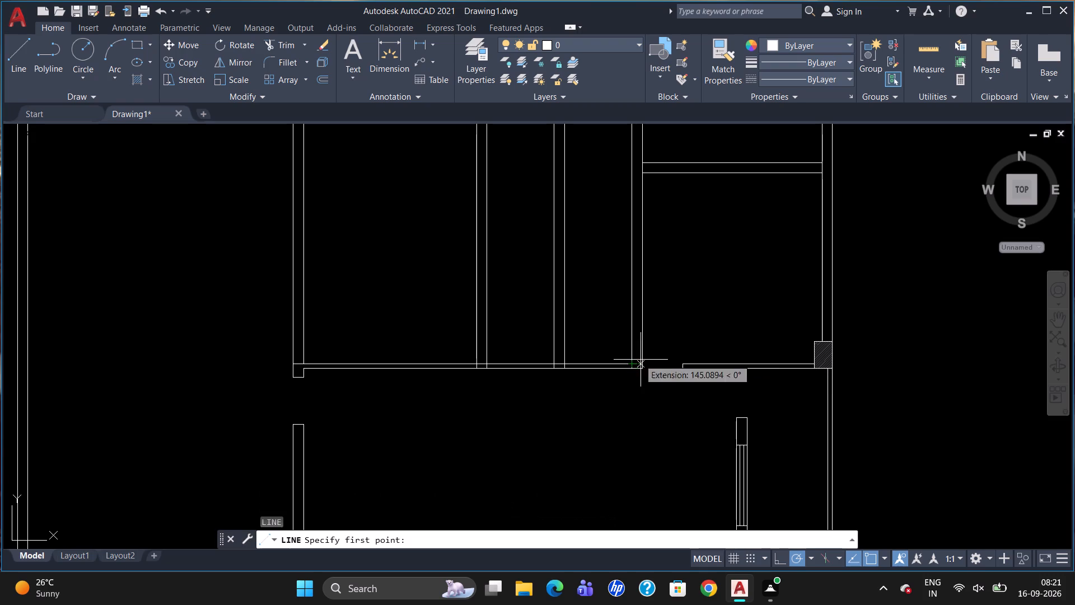
scroll(687, 362, up, 2)
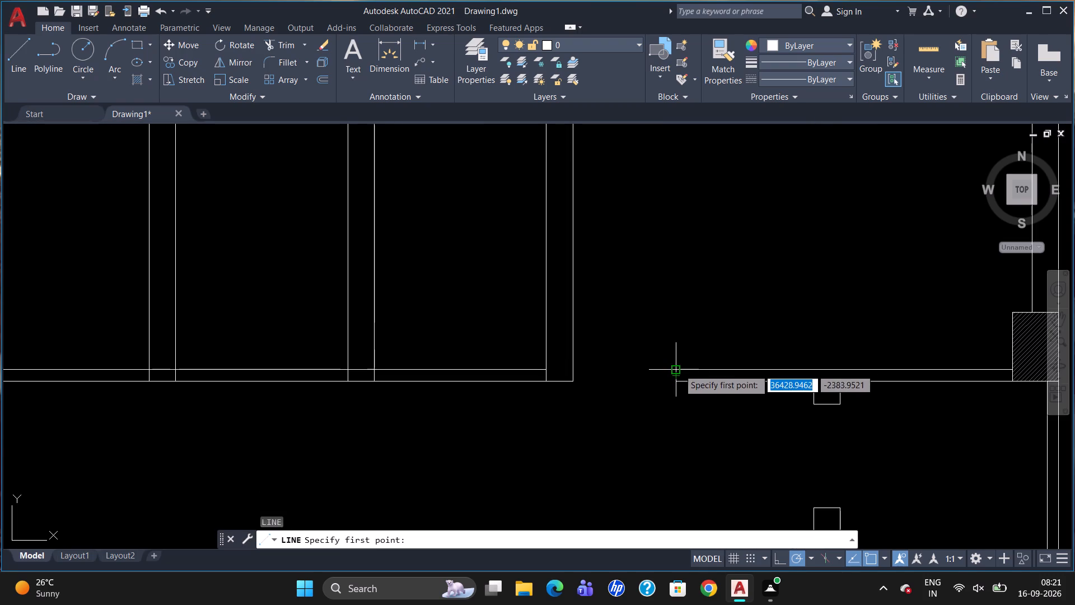
click(679, 369)
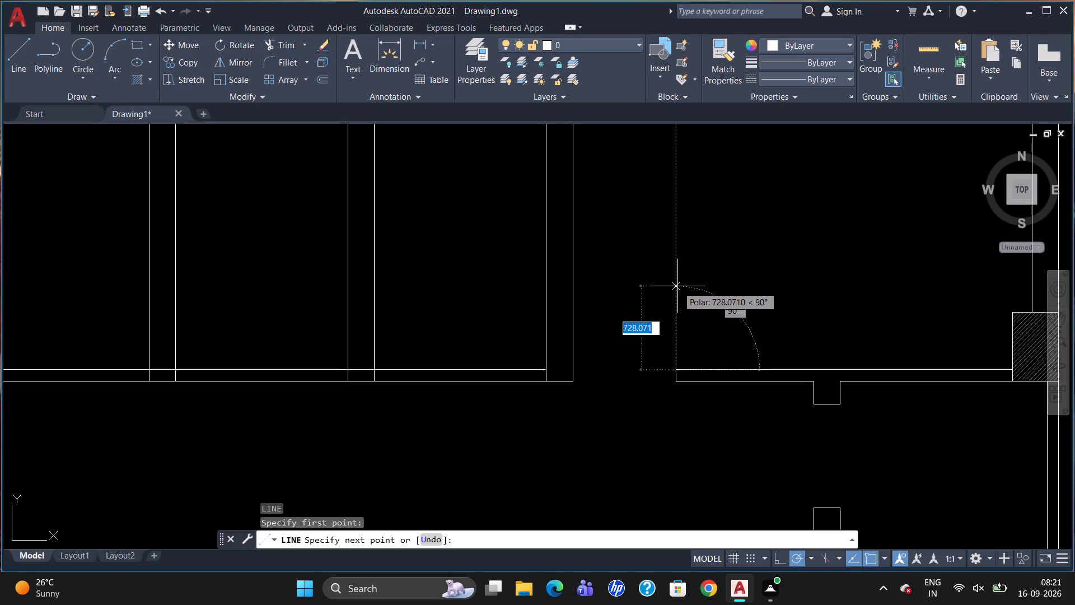
text(450)
key(Return)
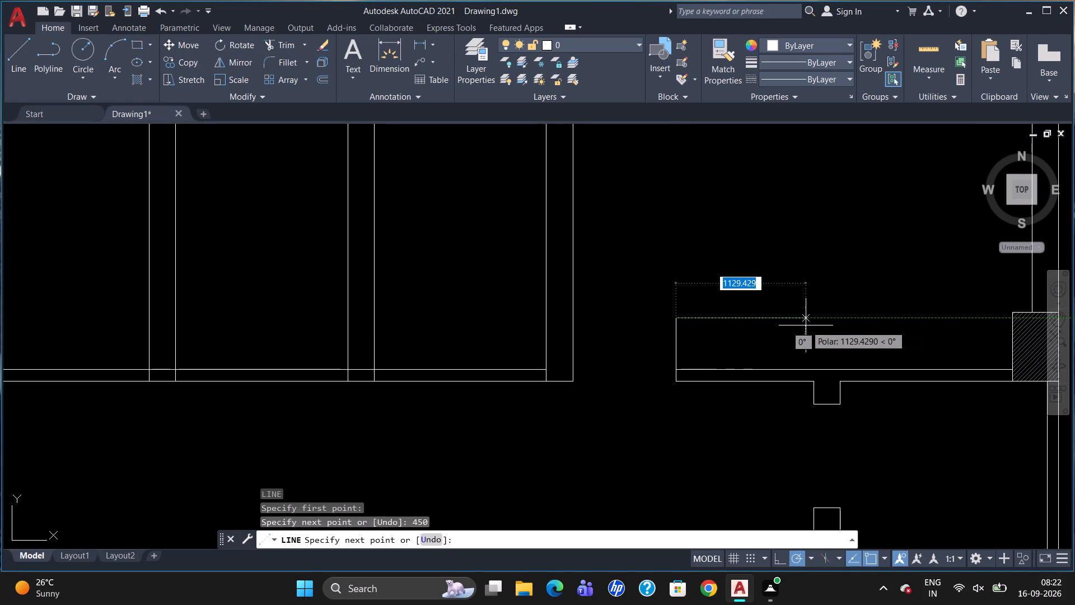
scroll(787, 327, down, 2)
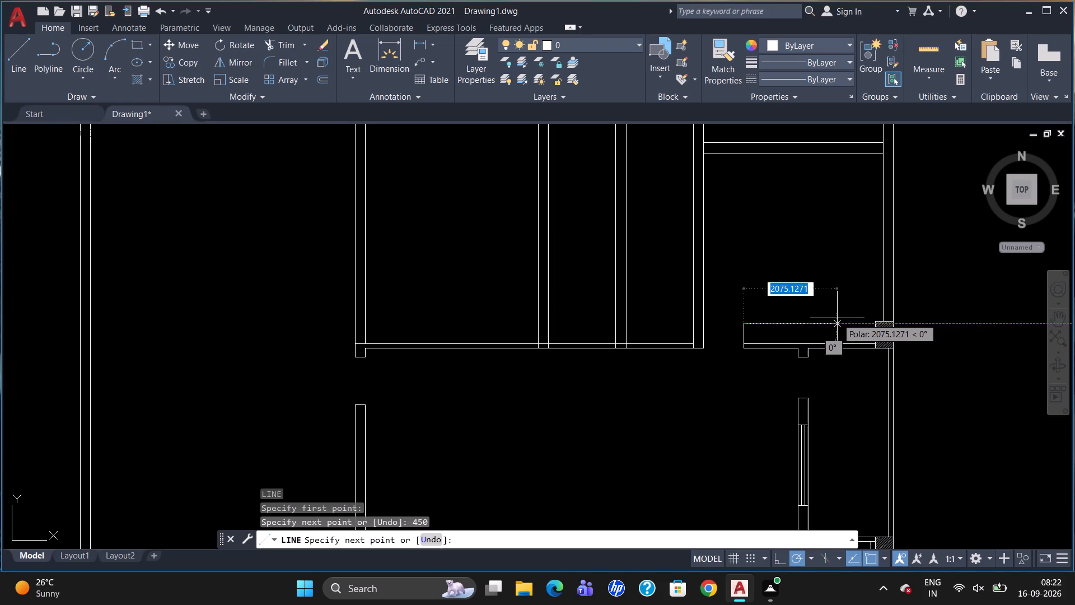
key(Escape)
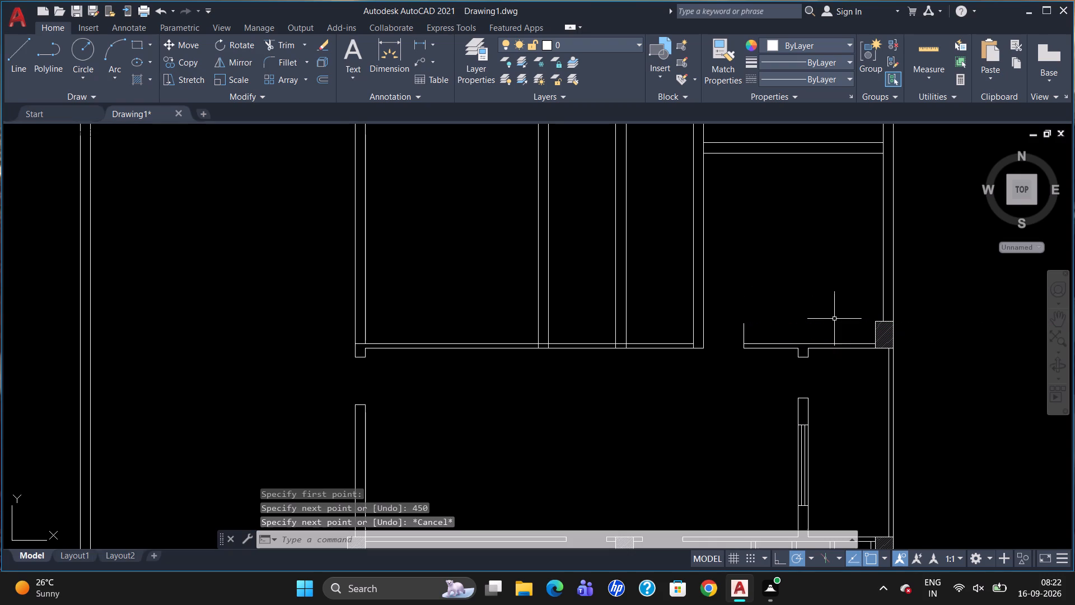
Draw a vertical line tracked 600 in from the room's east wall, running up to the lower face of the upper wall.
key(l)
key(Return)
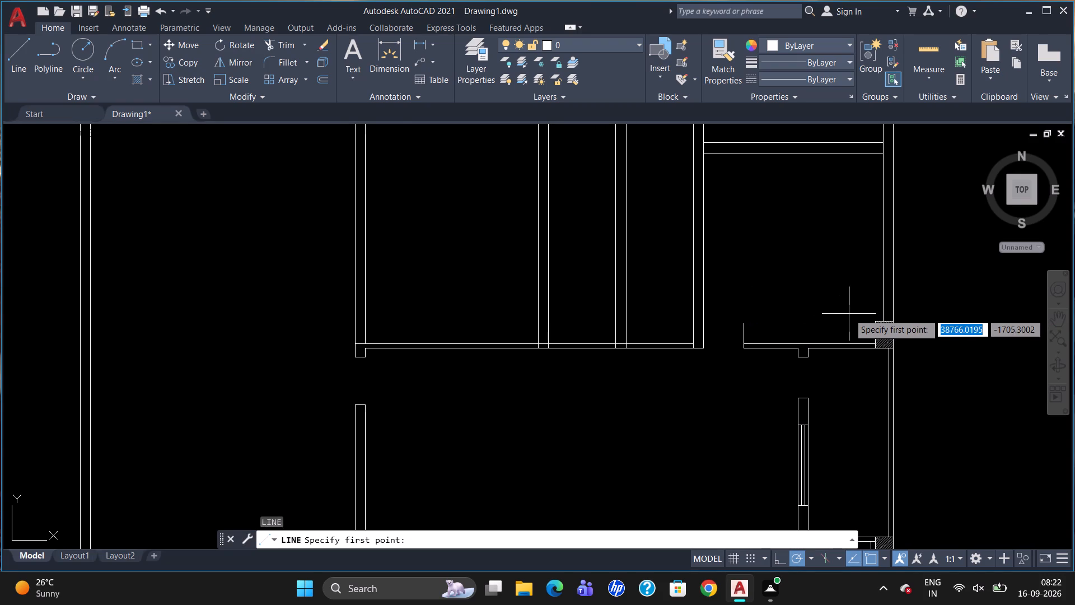
text(TK)
key(Return)
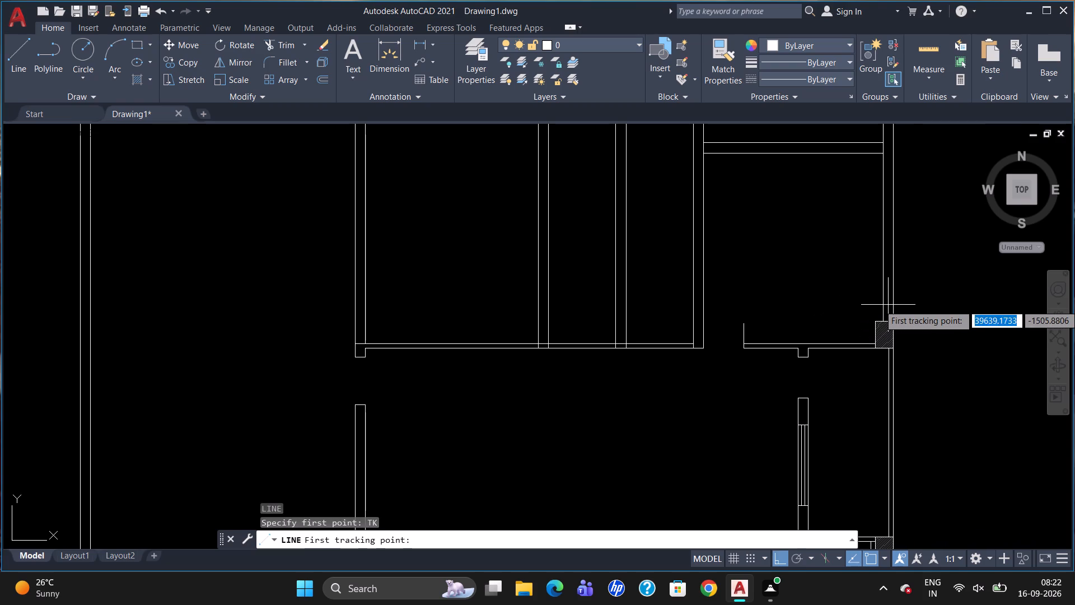
click(882, 304)
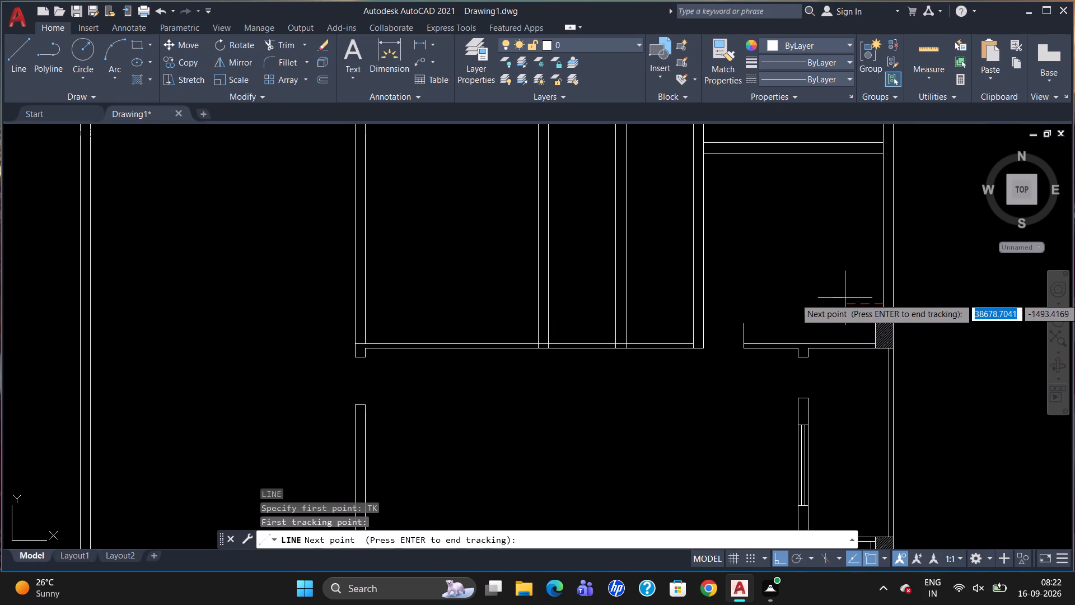
key(6)
text(00)
key(Return)
key(Return)
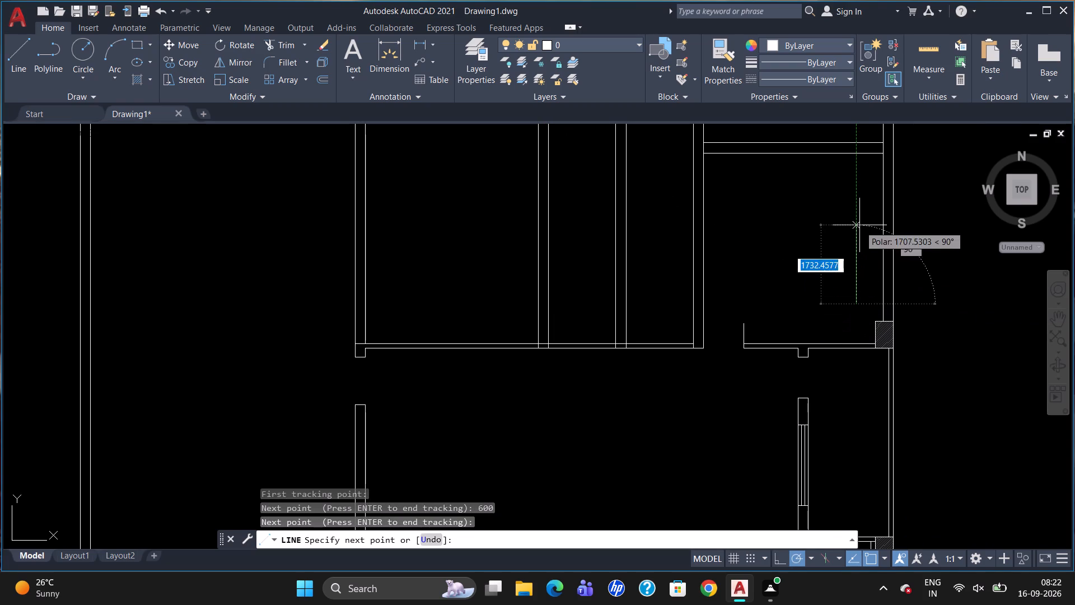
click(852, 150)
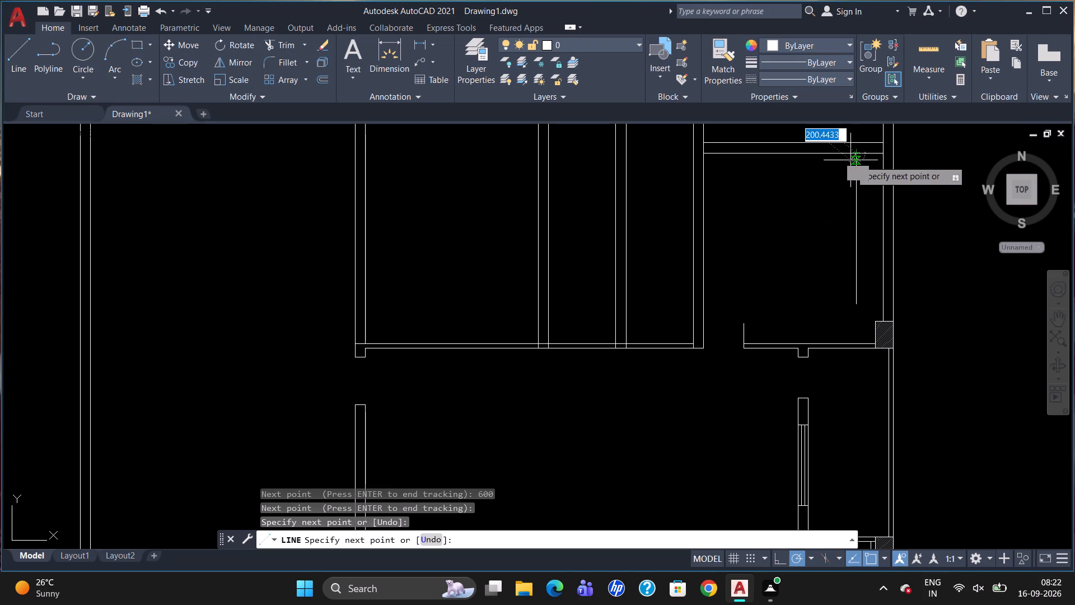
key(Escape)
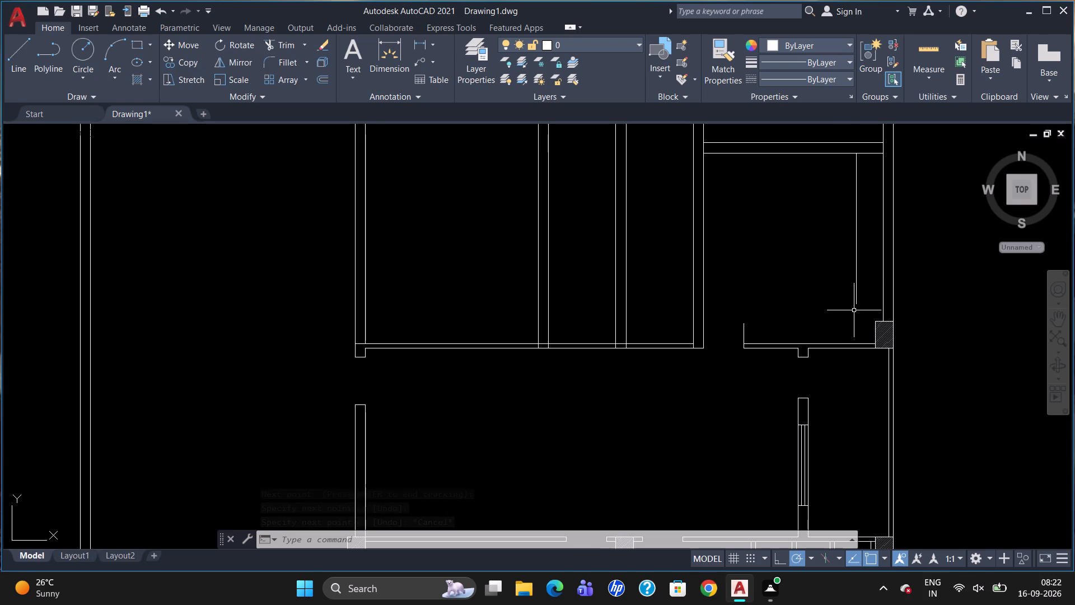
Draw a horizontal line about 2600 long from the top of the 450 line toward the hatched column.
key(l)
key(Return)
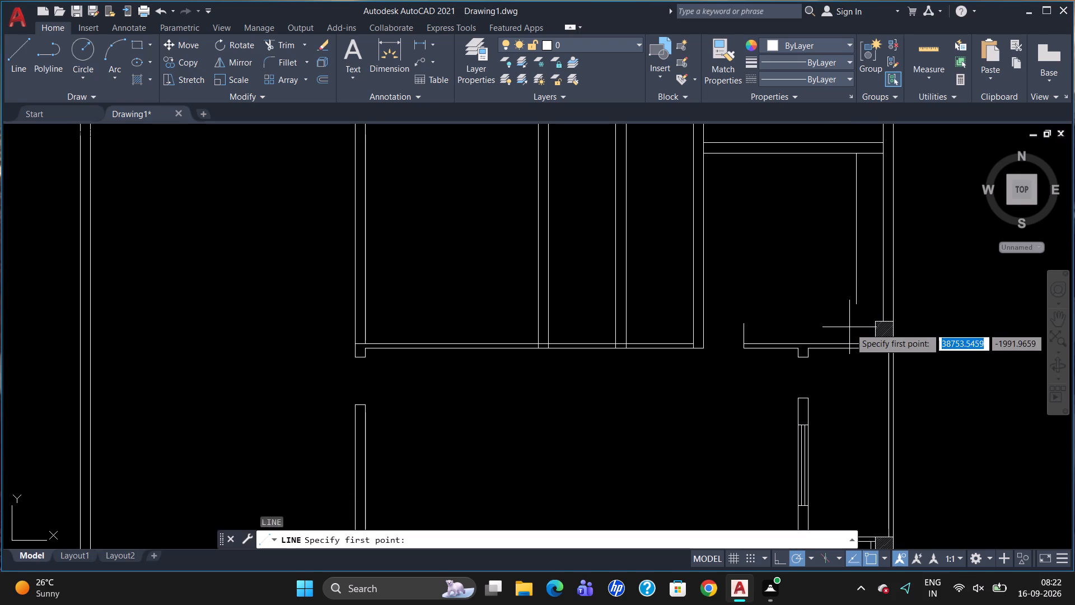
click(750, 322)
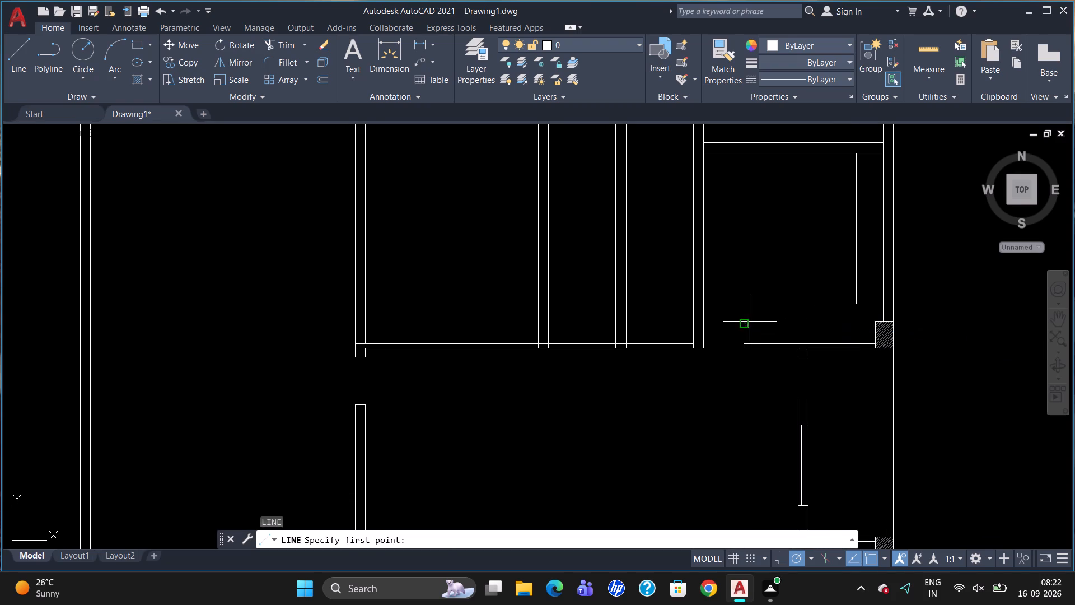
click(862, 321)
key(Escape)
Extend the vertical line 600 off the east wall down to the horizontal line.
key(e)
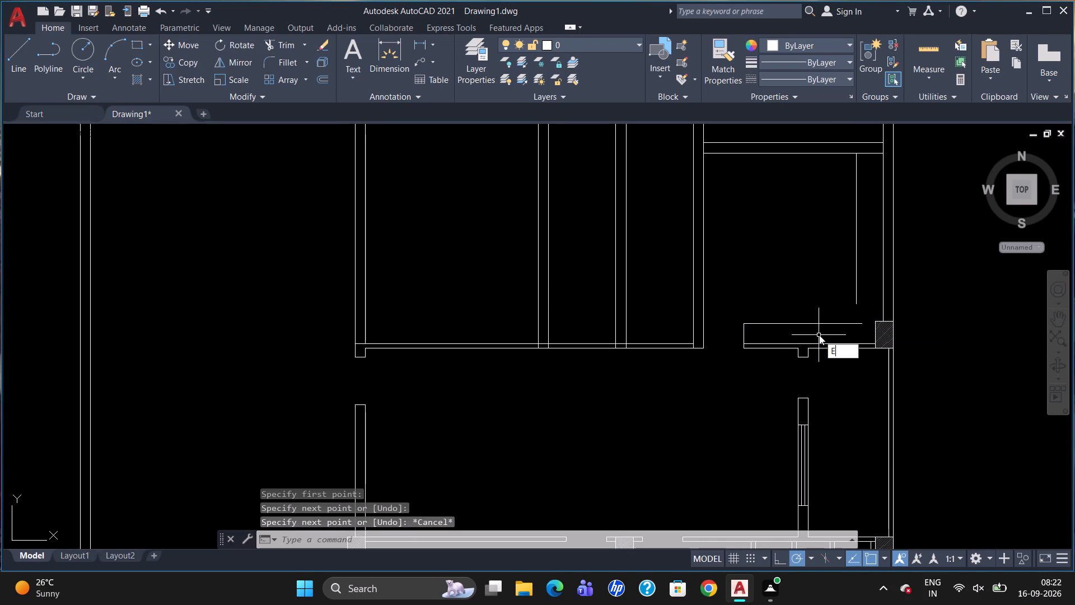
key(x)
key(Return)
click(849, 323)
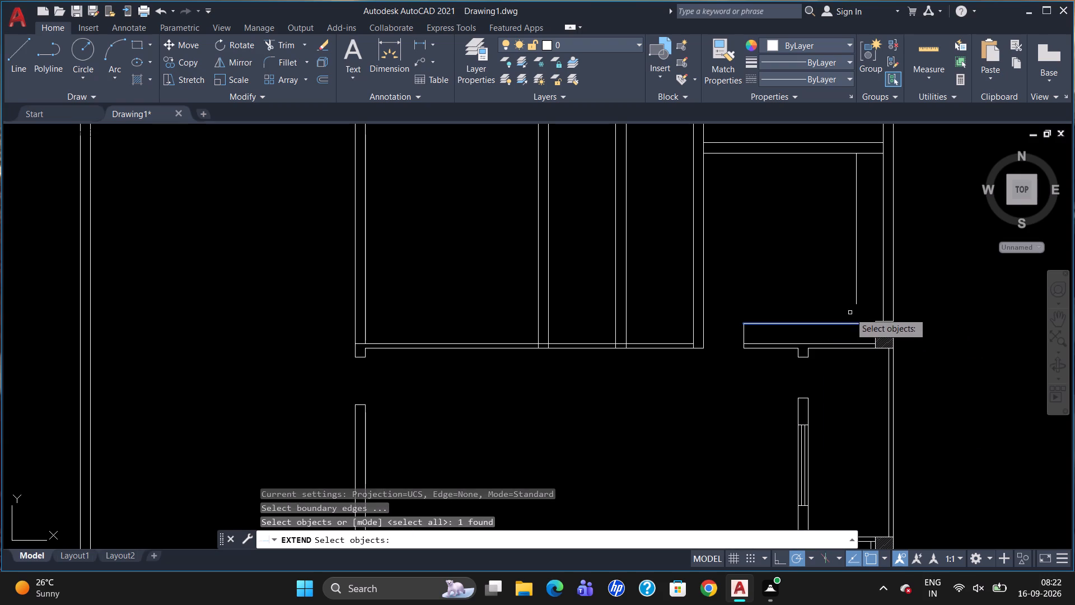
key(Return)
click(856, 292)
key(Escape)
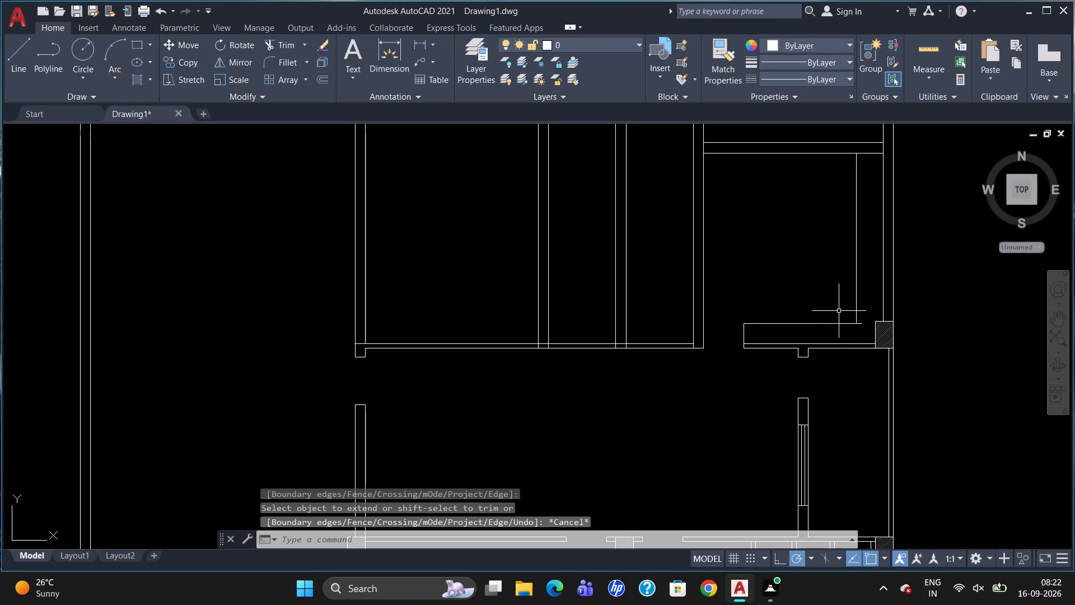
Trim the horizontal line's overshoot past the vertical line and the upper wall's lower line between the vertical line and east wall.
text(TR)
key(Return)
key(Return)
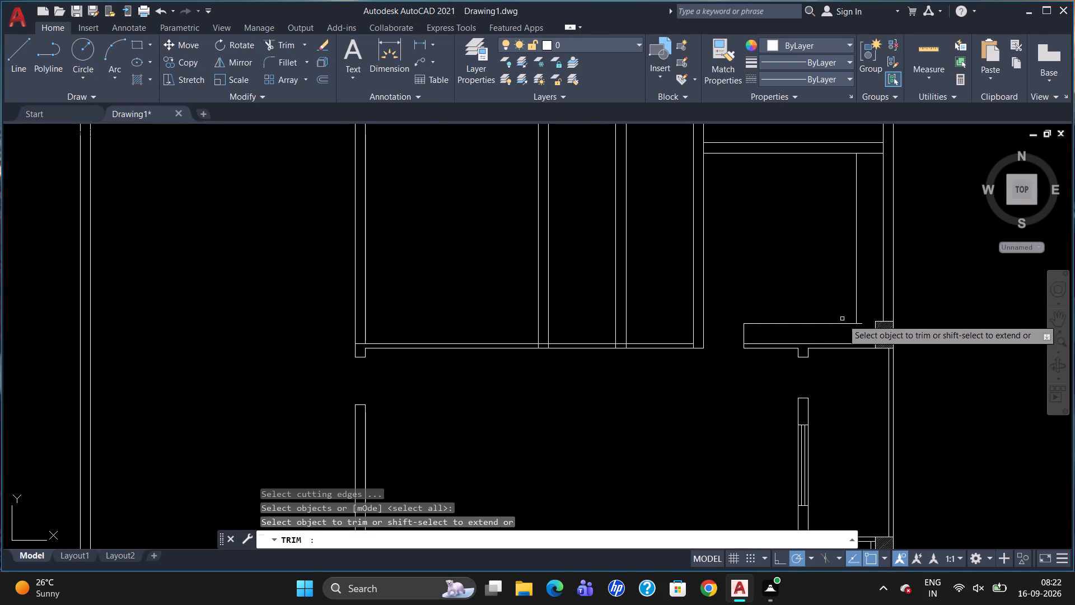
click(862, 322)
scroll(861, 329, down, 1)
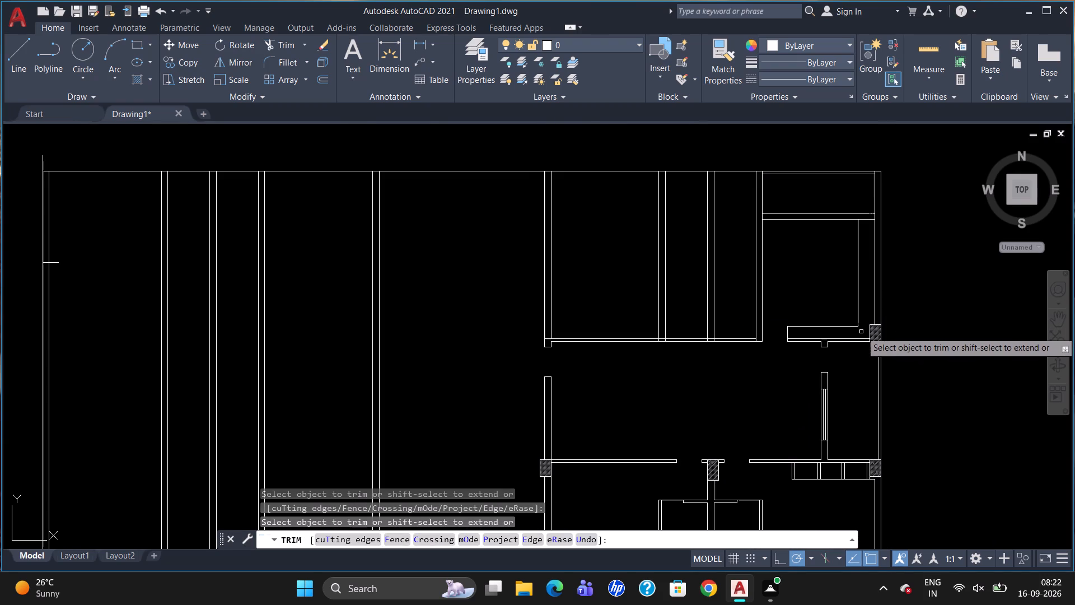
scroll(866, 208, up, 1)
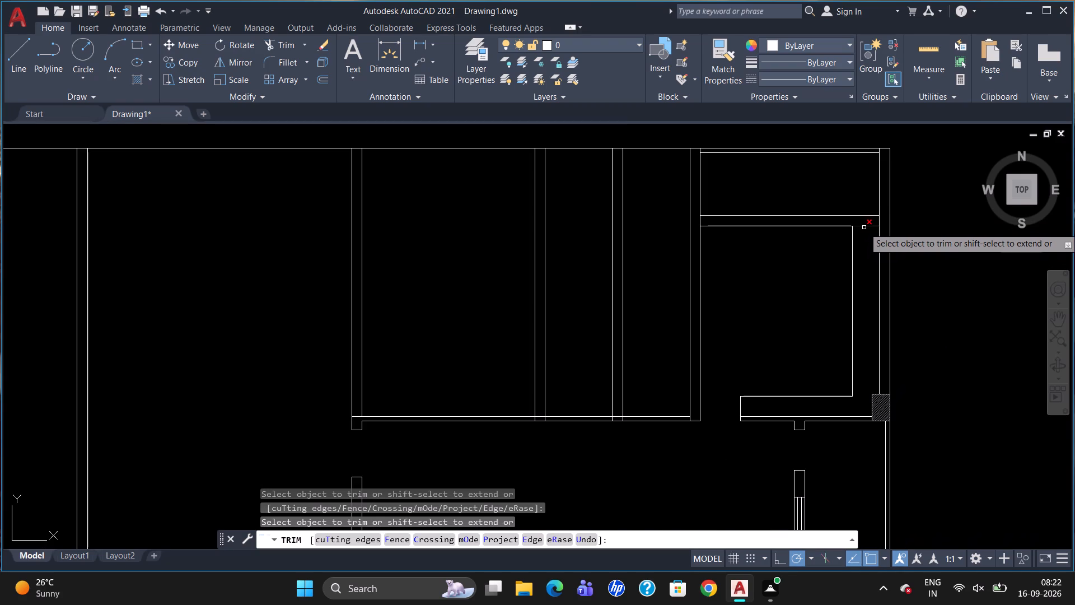
click(864, 227)
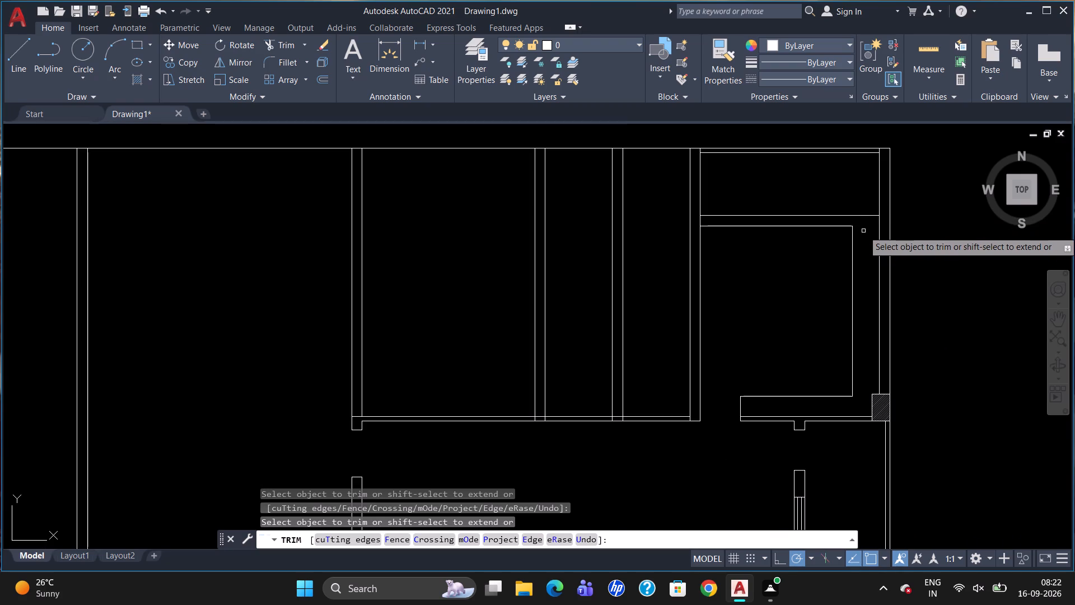
Undo the last trim on the upper wall's lower line between the vertical line and the east wall.
key(u)
key(Return)
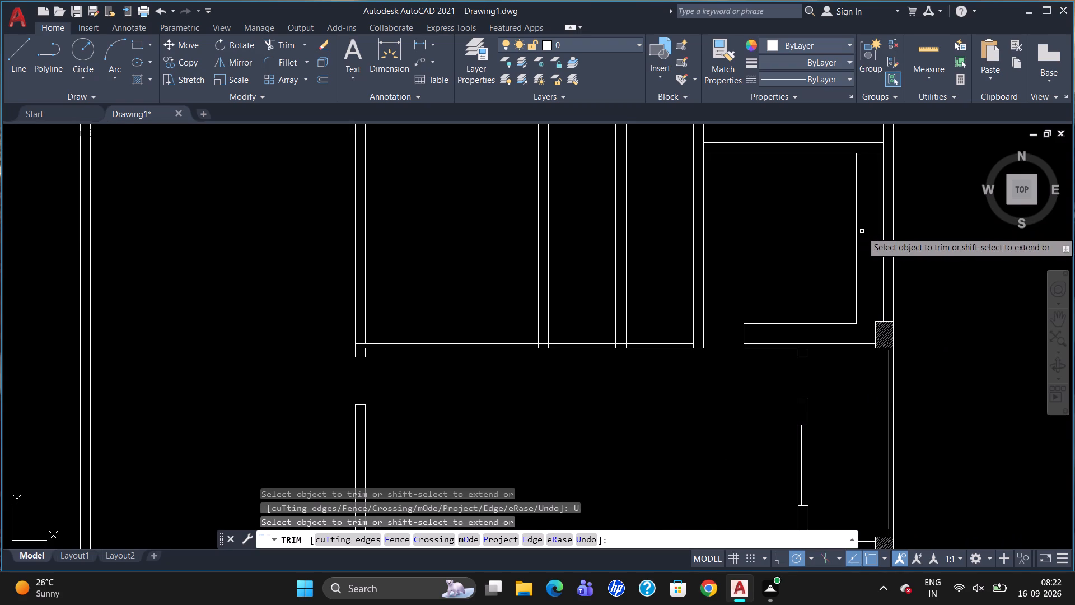
scroll(872, 249, down, 1)
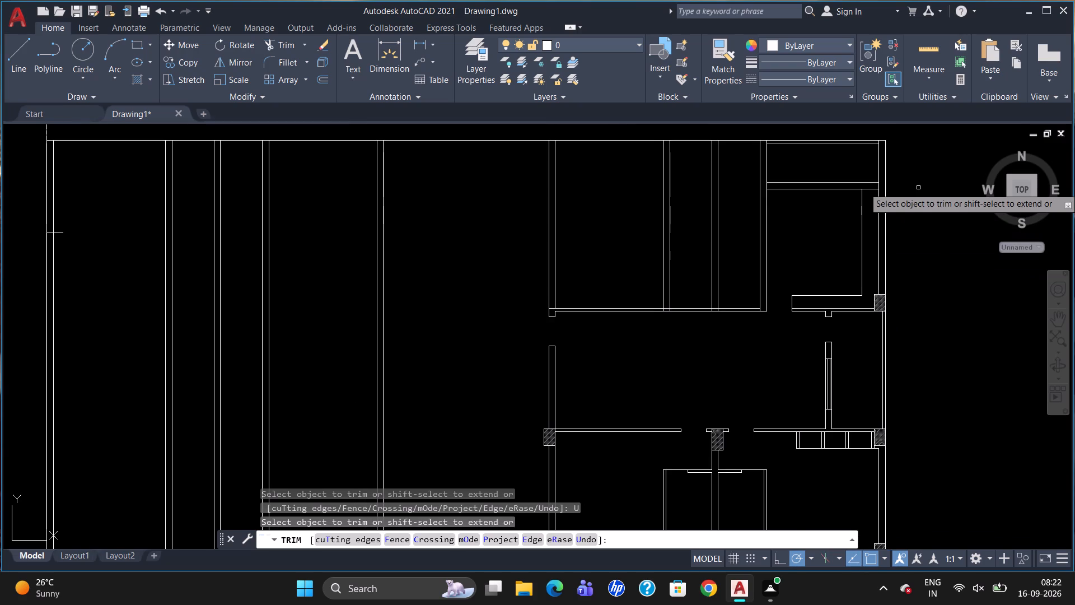
key(Escape)
Copy the hatched column near the east wall's south end straight up to the junction of the upper wall and east wall.
scroll(907, 168, up, 1)
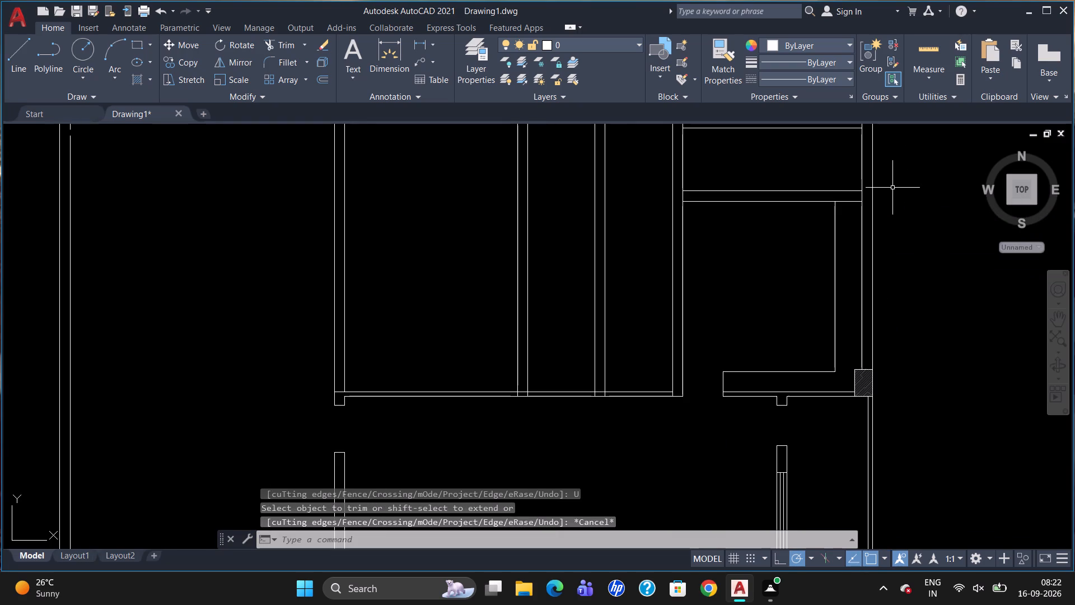
scroll(764, 259, down, 2)
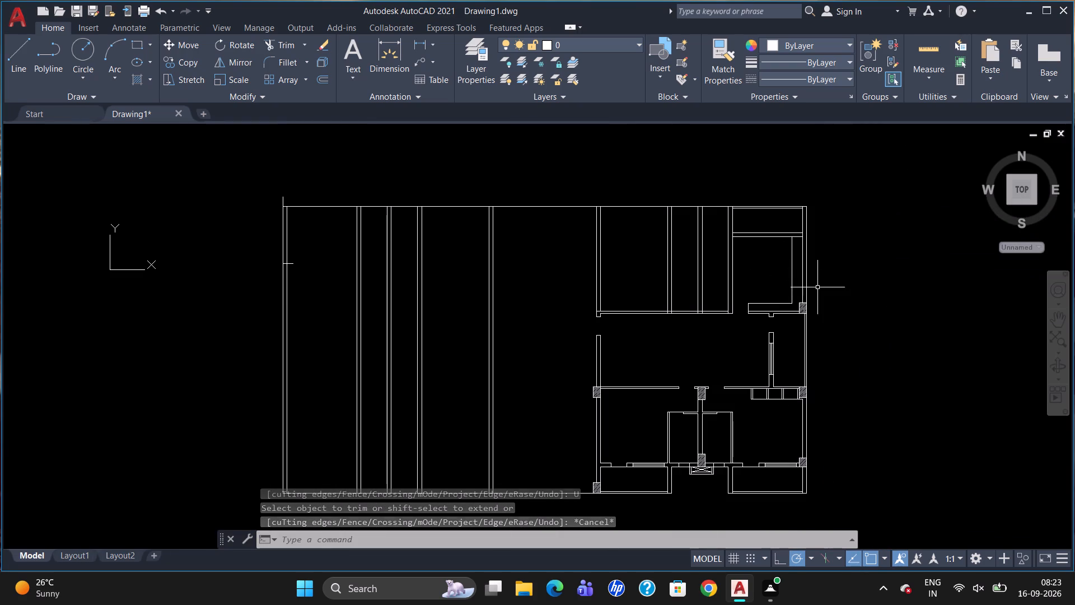
click(802, 462)
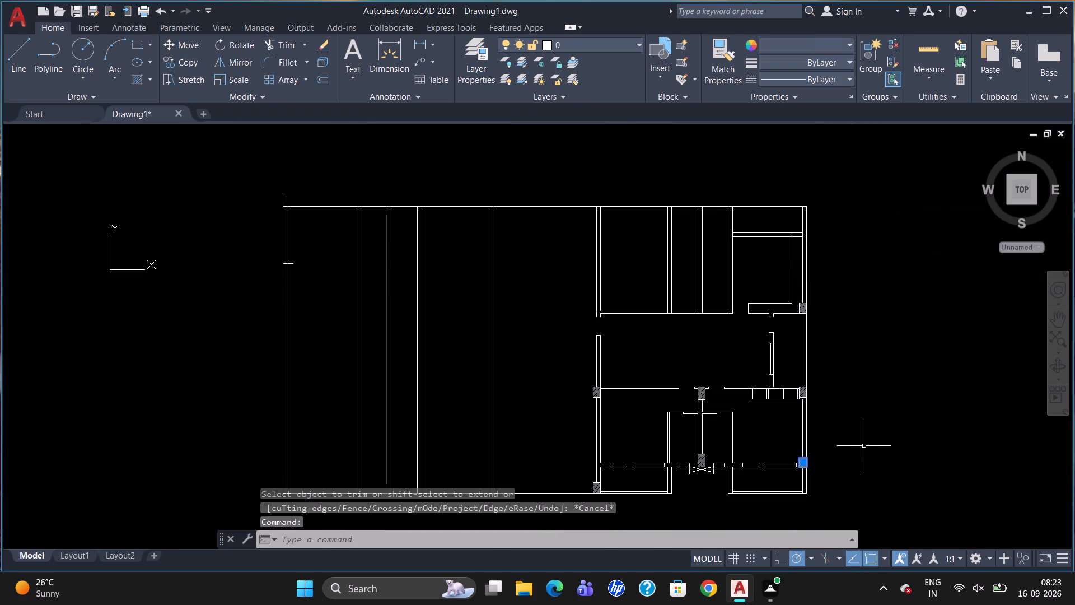
key(c)
key(o)
key(Return)
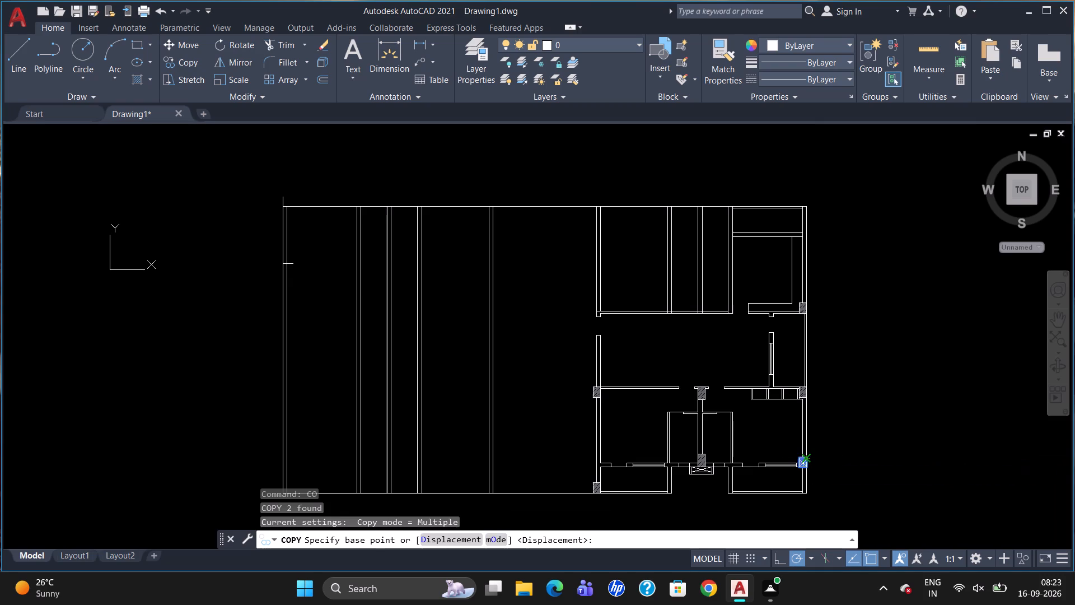
click(810, 457)
scroll(794, 215, up, 3)
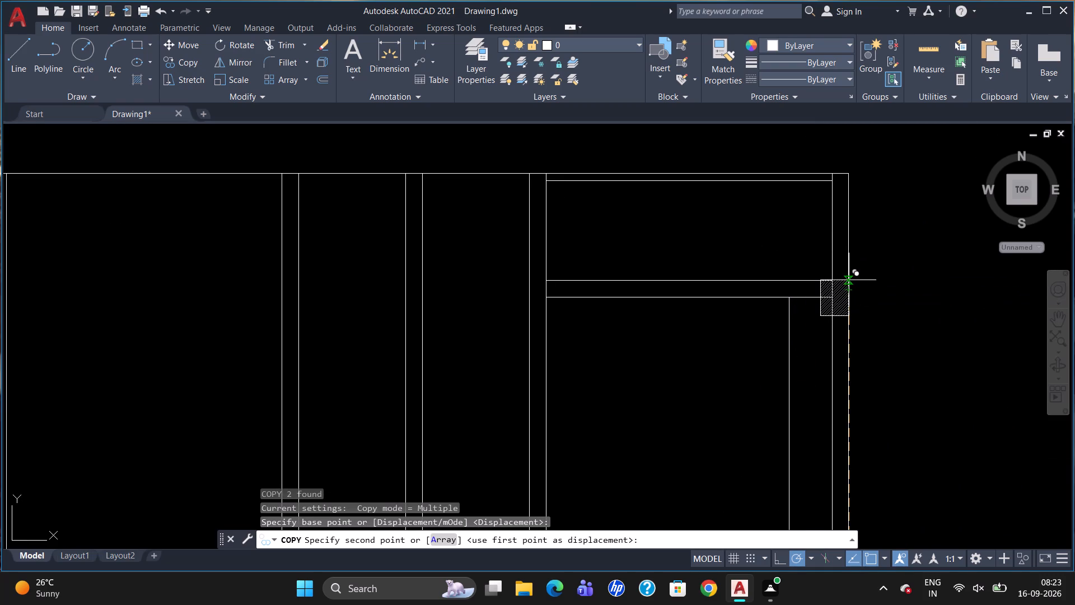
click(848, 280)
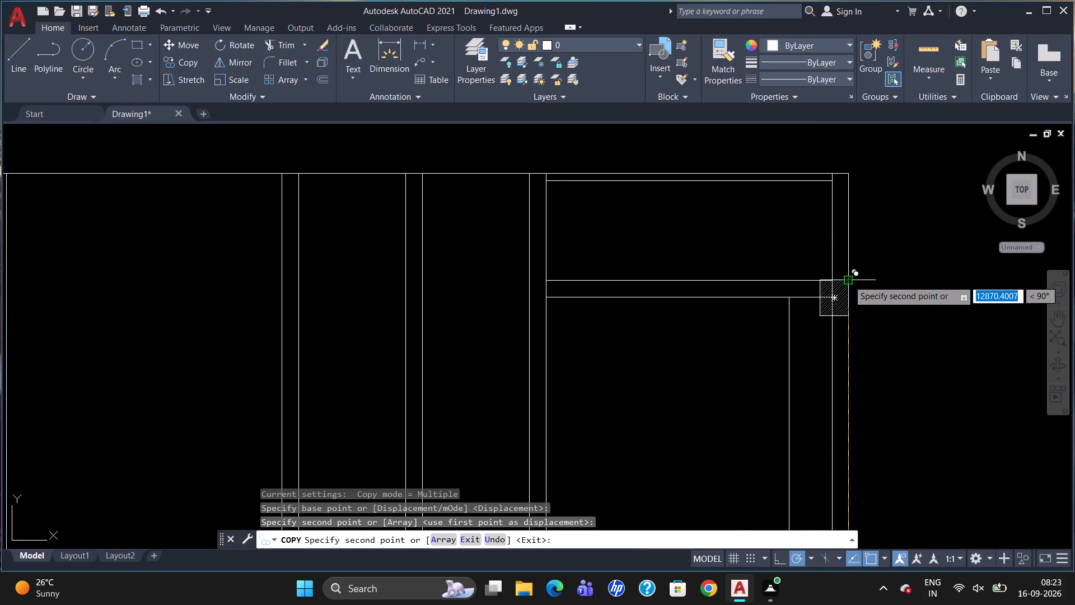
key(Escape)
Move the copied column so its upper outer corner meets the upper wall's top line at the east wall's outer face.
scroll(848, 280, up, 3)
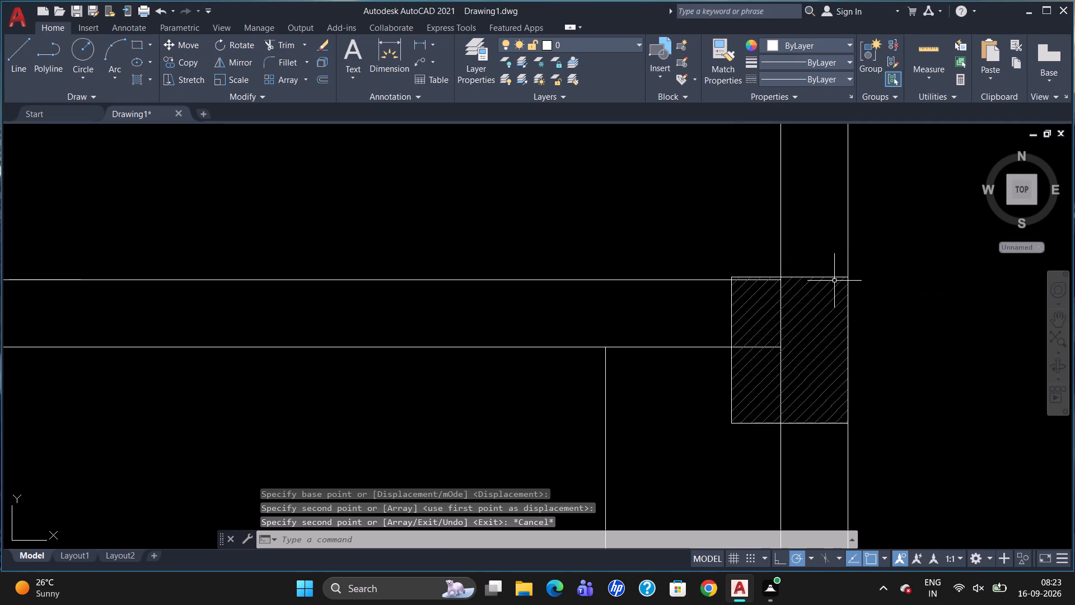
click(834, 281)
key(m)
key(Return)
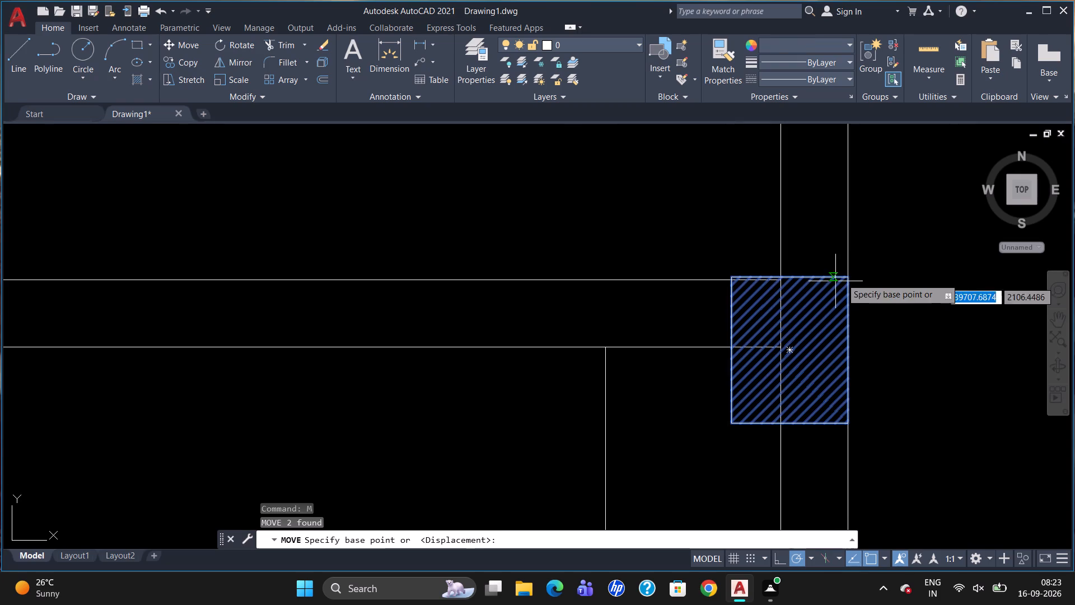
scroll(846, 275, up, 2)
click(848, 277)
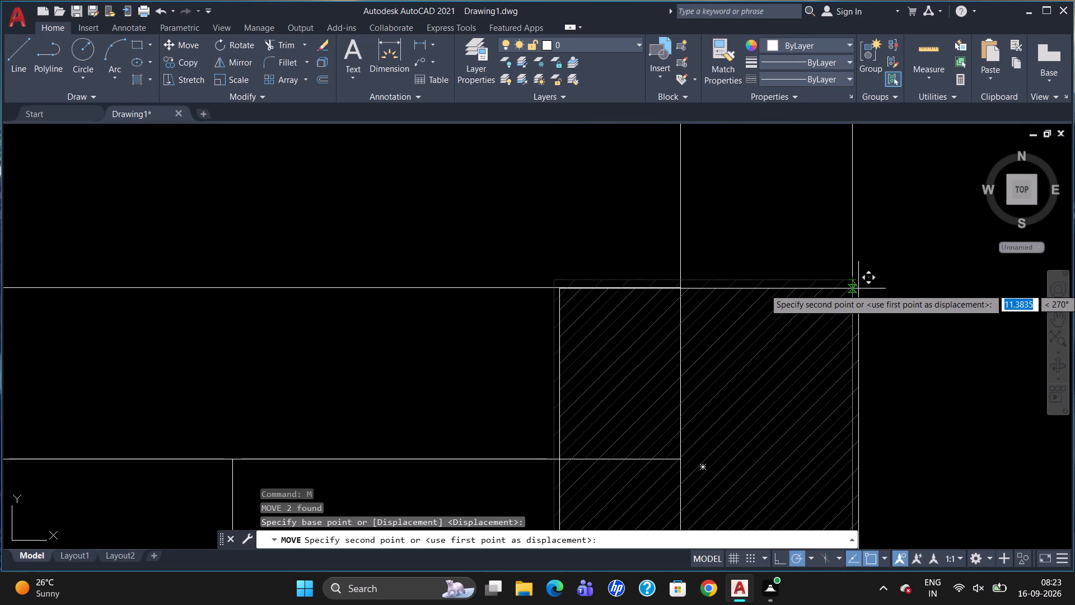
click(852, 288)
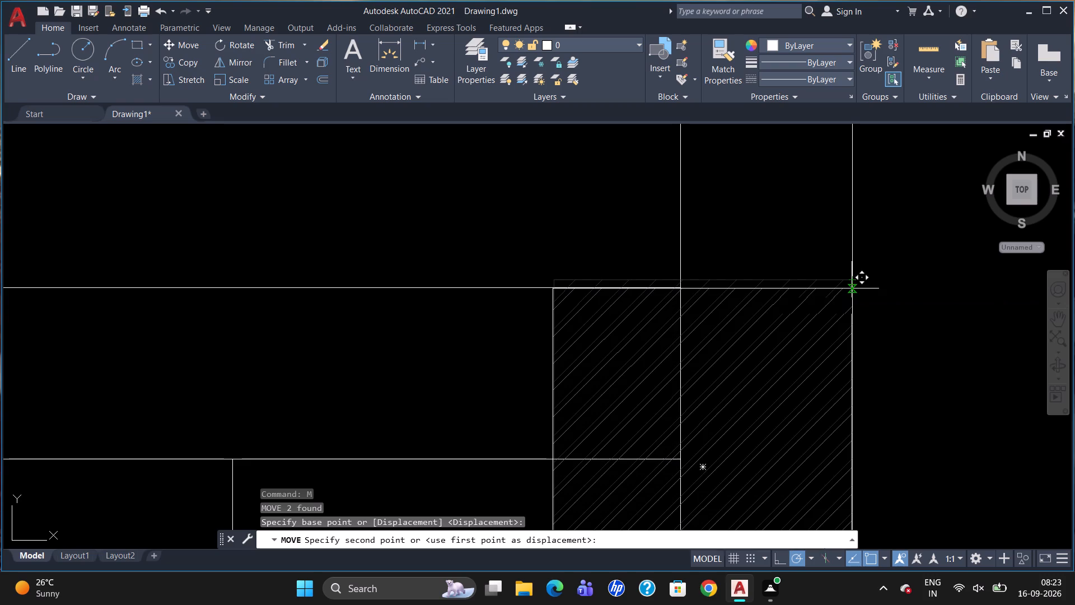
Break the east wall's inner line at the copied column's lower and upper edges.
scroll(834, 239, down, 3)
key(b)
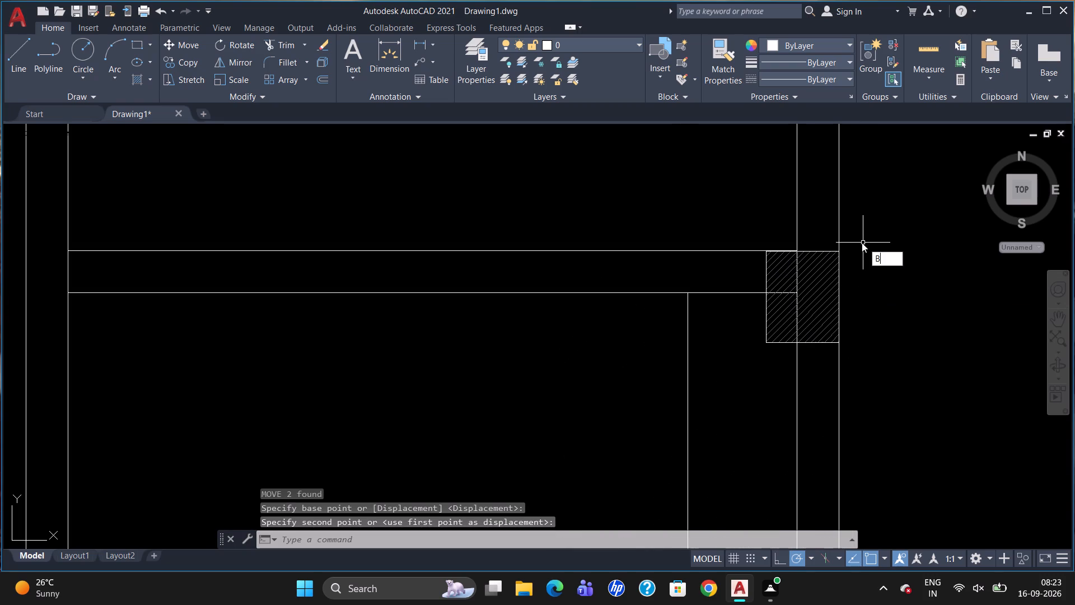
key(r)
click(899, 285)
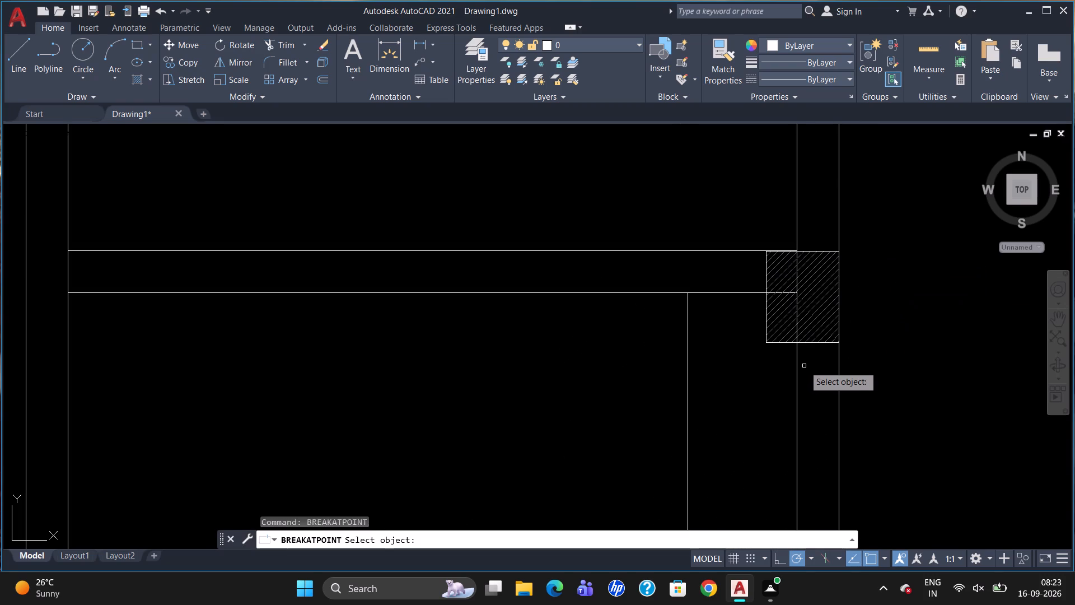
click(797, 365)
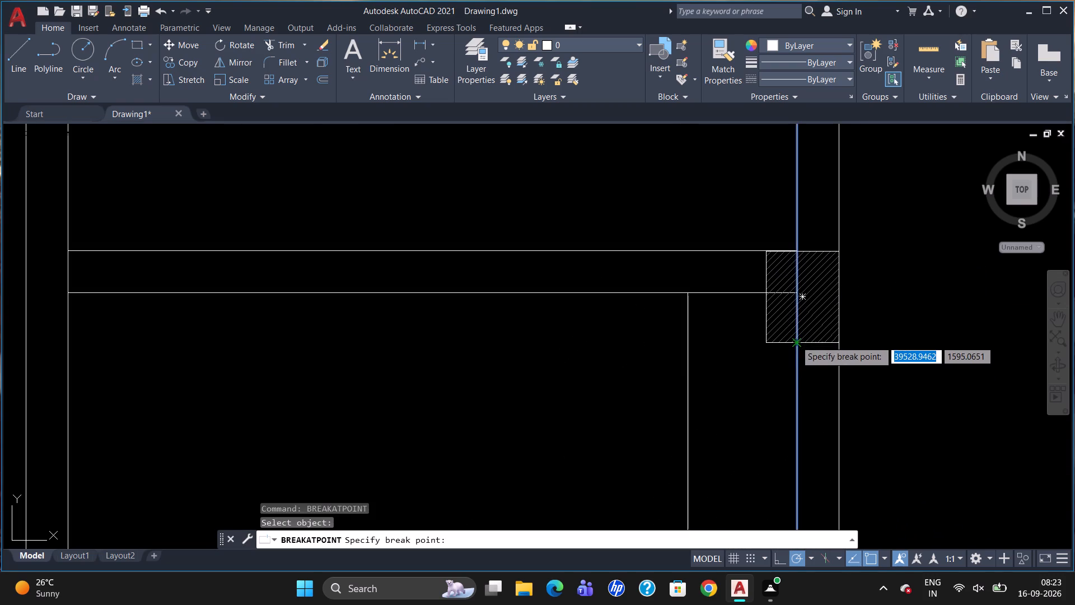
click(796, 341)
key(b)
key(r)
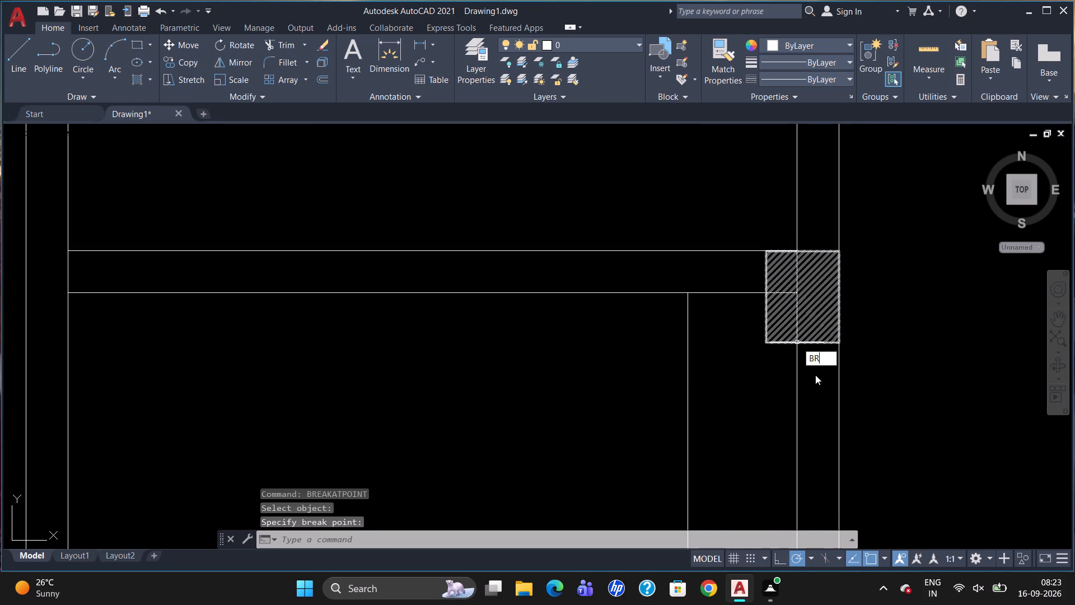
click(821, 385)
click(796, 240)
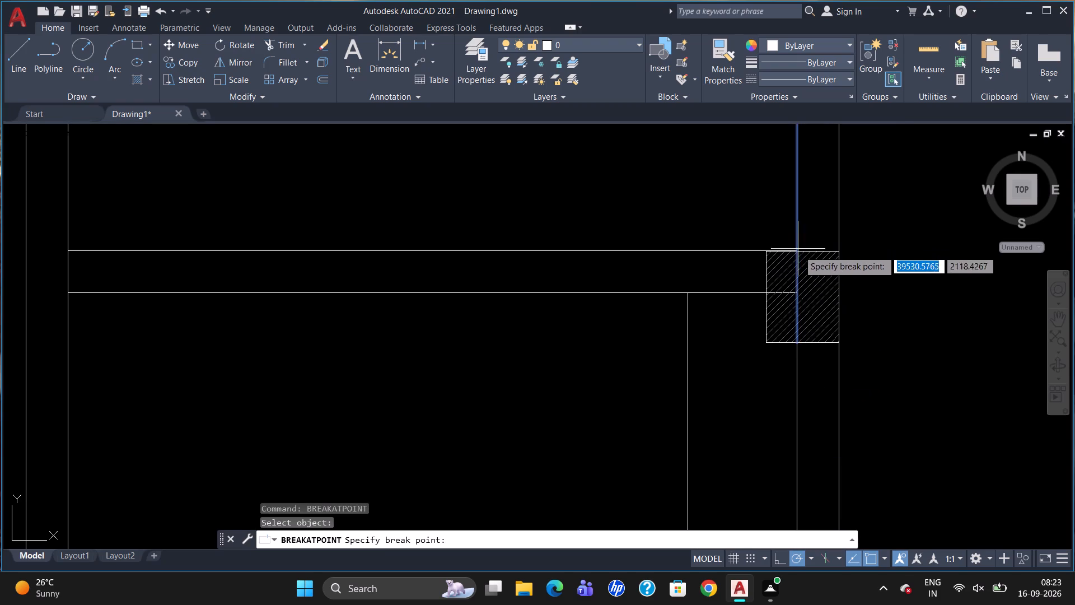
click(799, 253)
Break the upper wall's lower line at the copied column's west face.
text(BR)
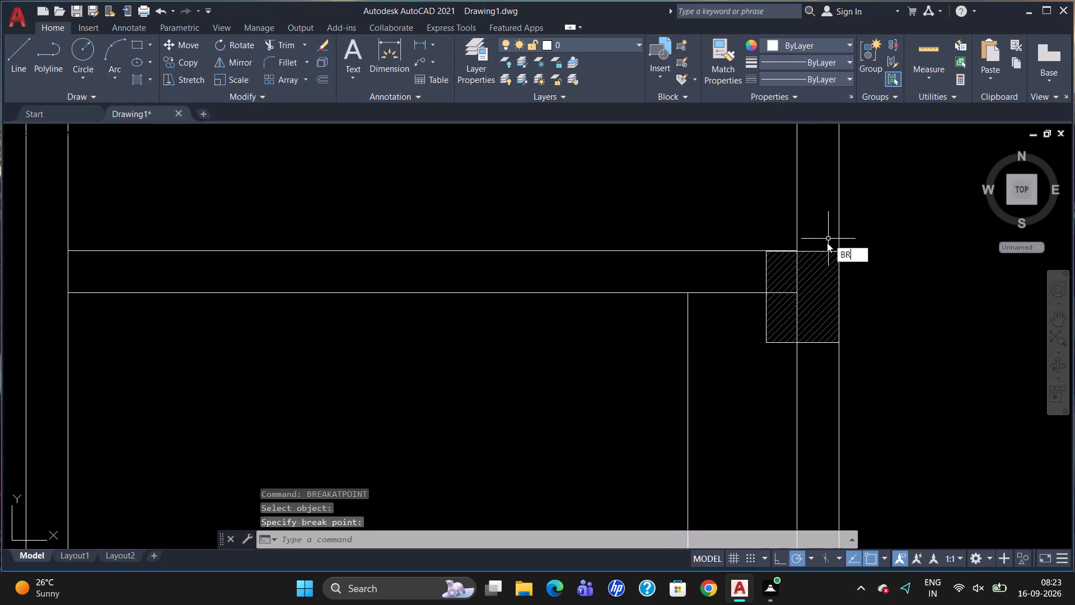
click(843, 280)
click(758, 294)
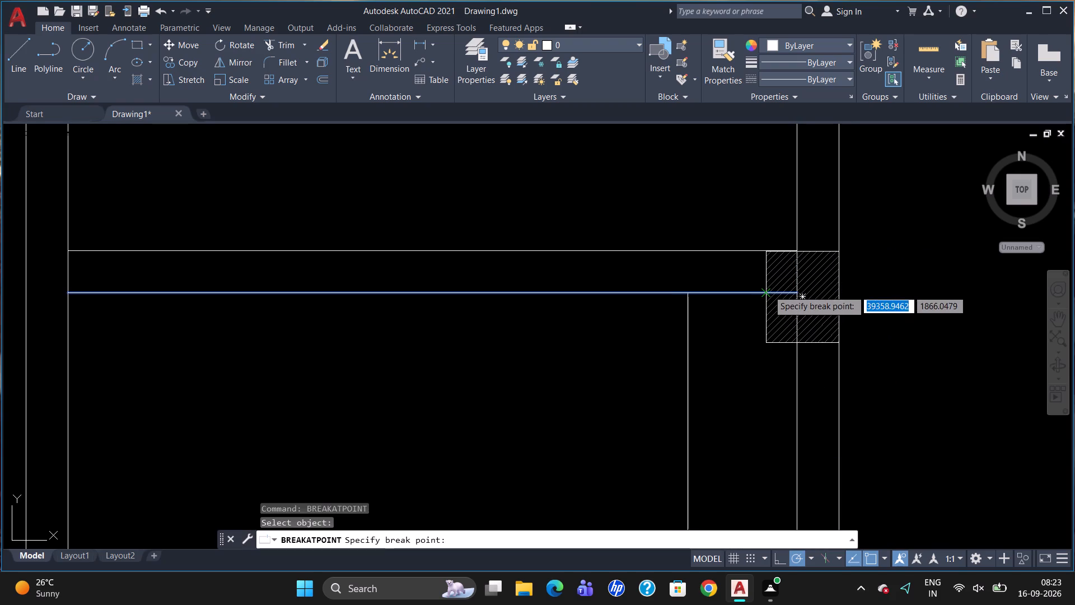
click(768, 290)
Delete the two wall line segments that lie inside the copied column.
scroll(791, 291, up, 4)
click(794, 302)
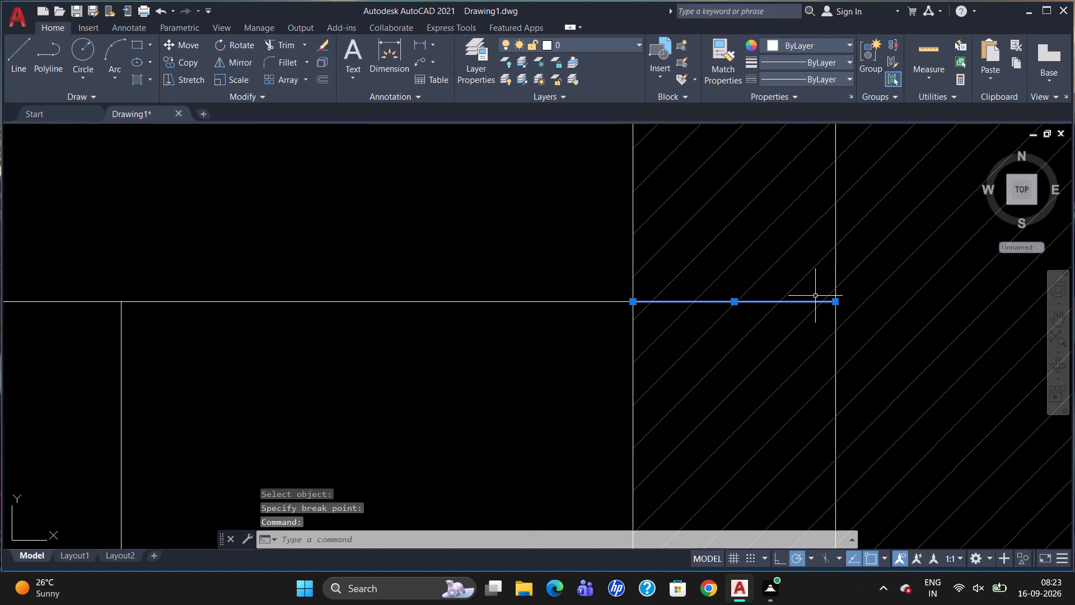
click(835, 268)
key(Delete)
scroll(868, 241, down, 3)
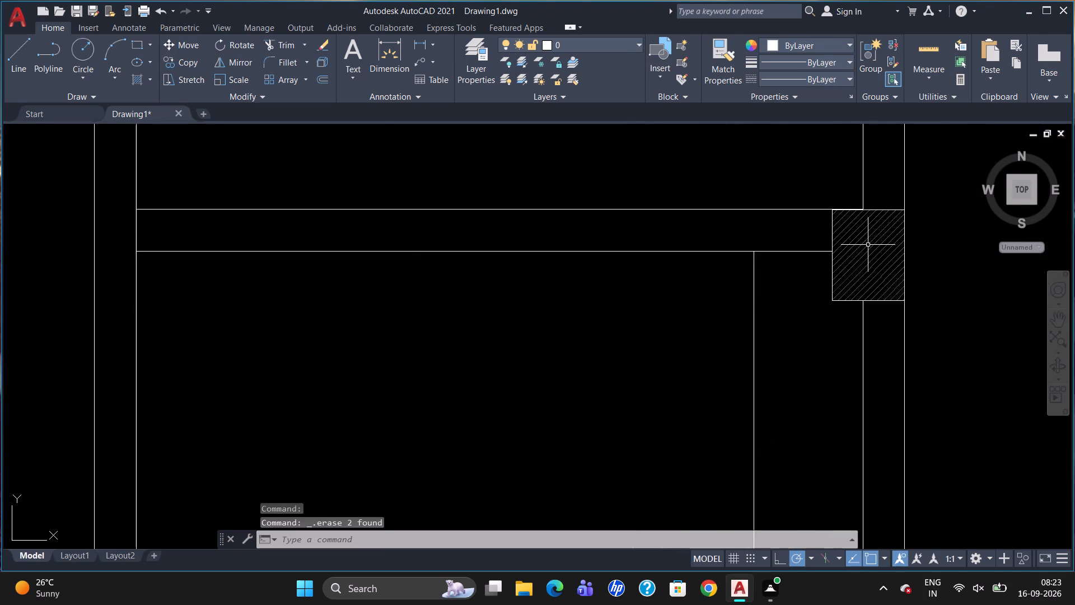
Draw a vertical line across the upper wall, tracked 900 east from the room's west wall face.
scroll(868, 245, down, 2)
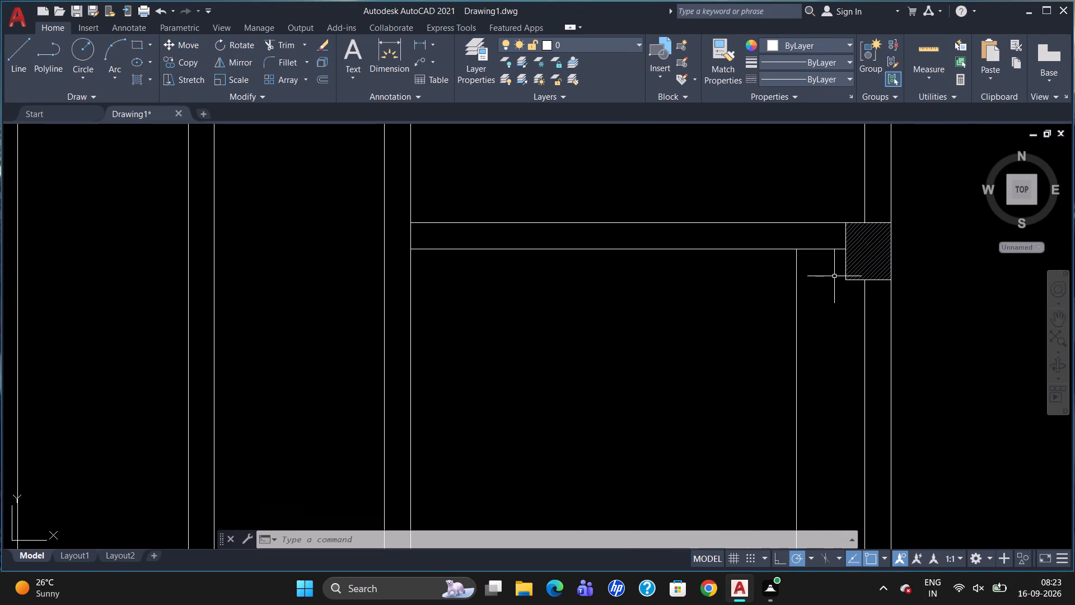
key(l)
key(Return)
key(t)
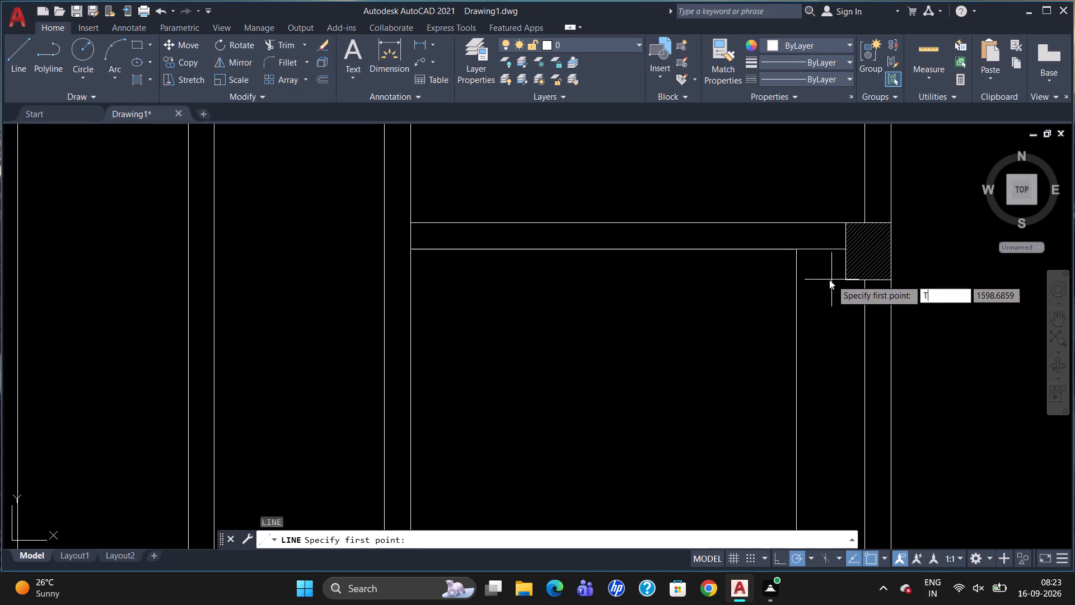
key(k)
key(Return)
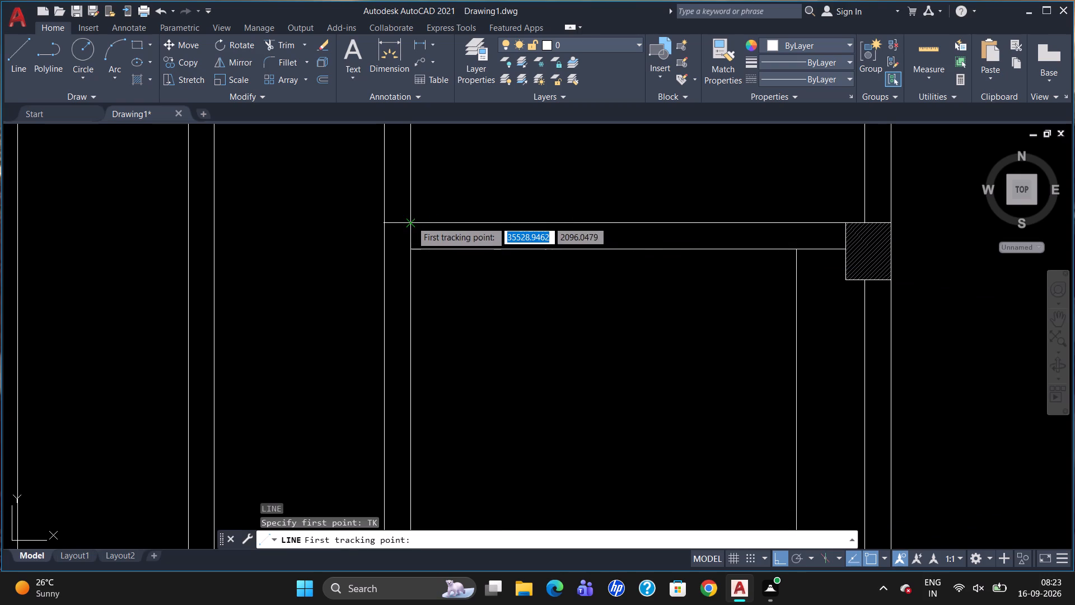
click(409, 224)
key(9)
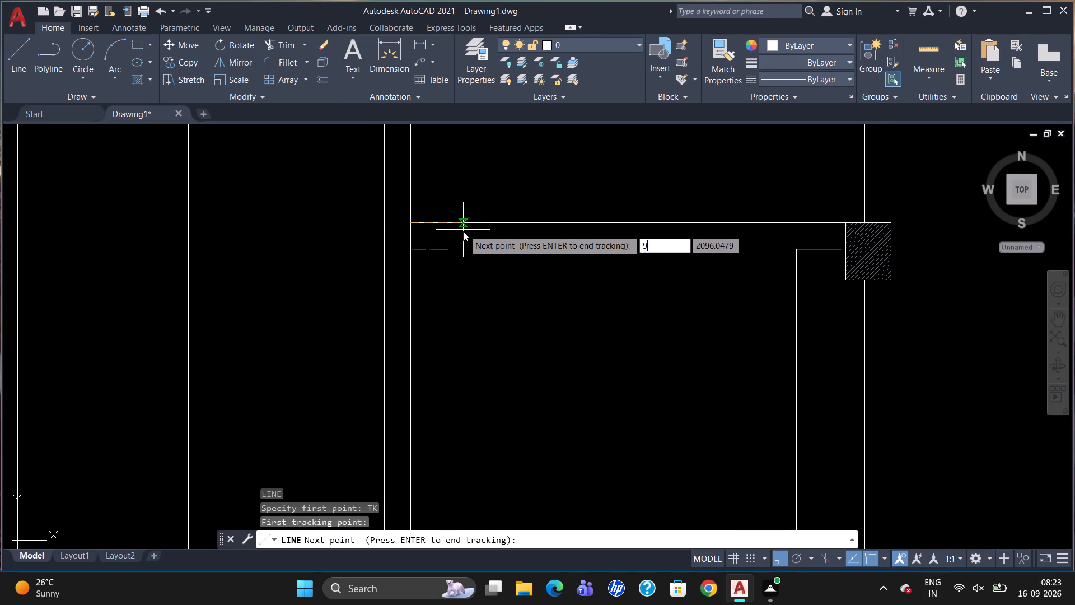
key(0)
key(0)
key(Return)
key(Return)
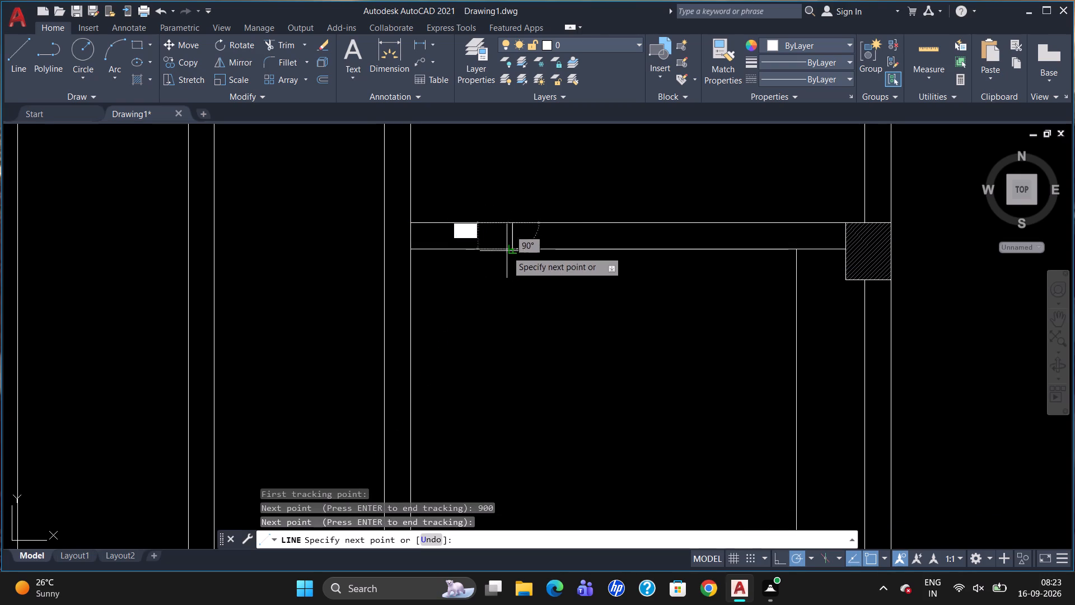
click(512, 249)
key(Escape)
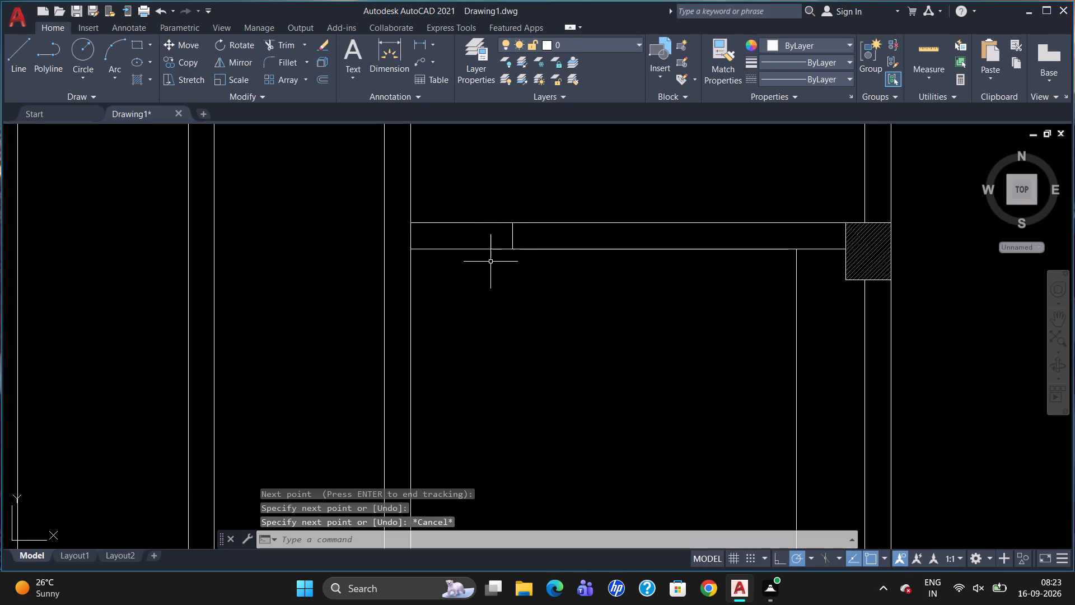
Offset the short vertical line across the upper wall by 450 toward the east.
key(o)
key(Return)
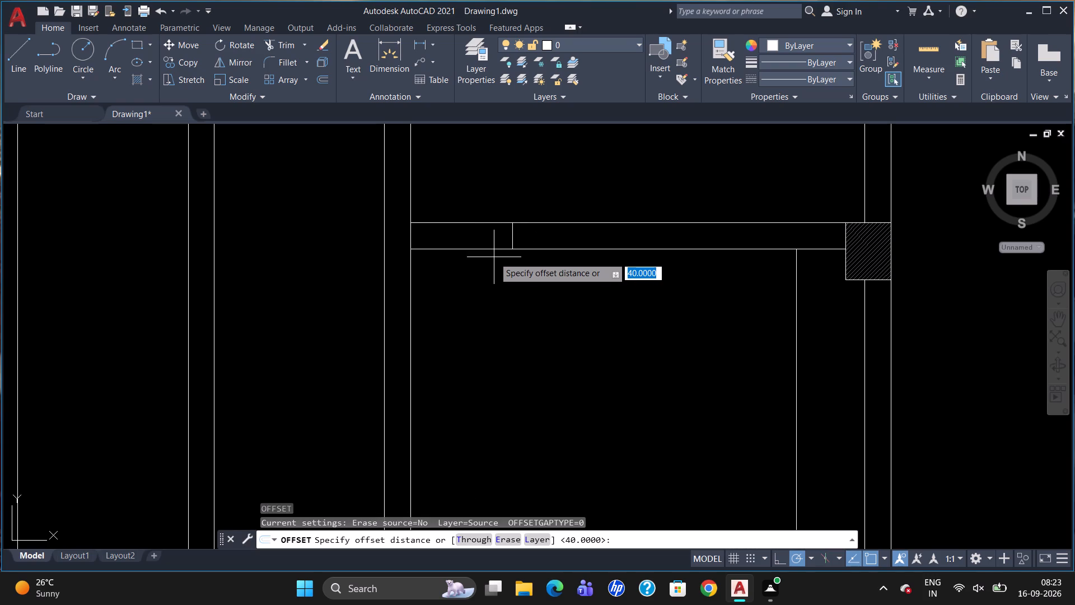
text(450)
key(Return)
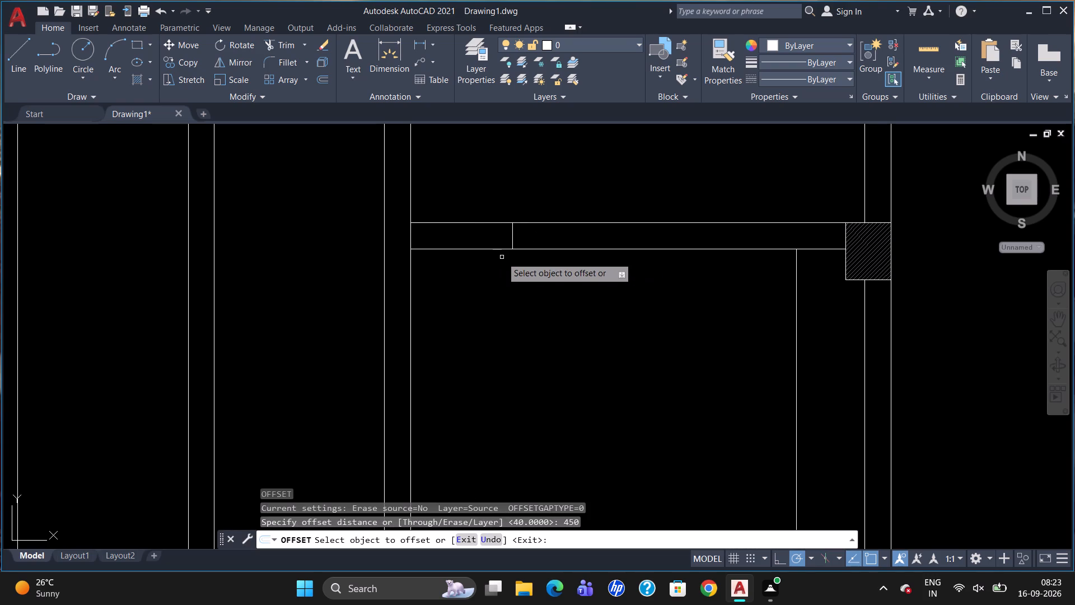
click(512, 239)
click(551, 241)
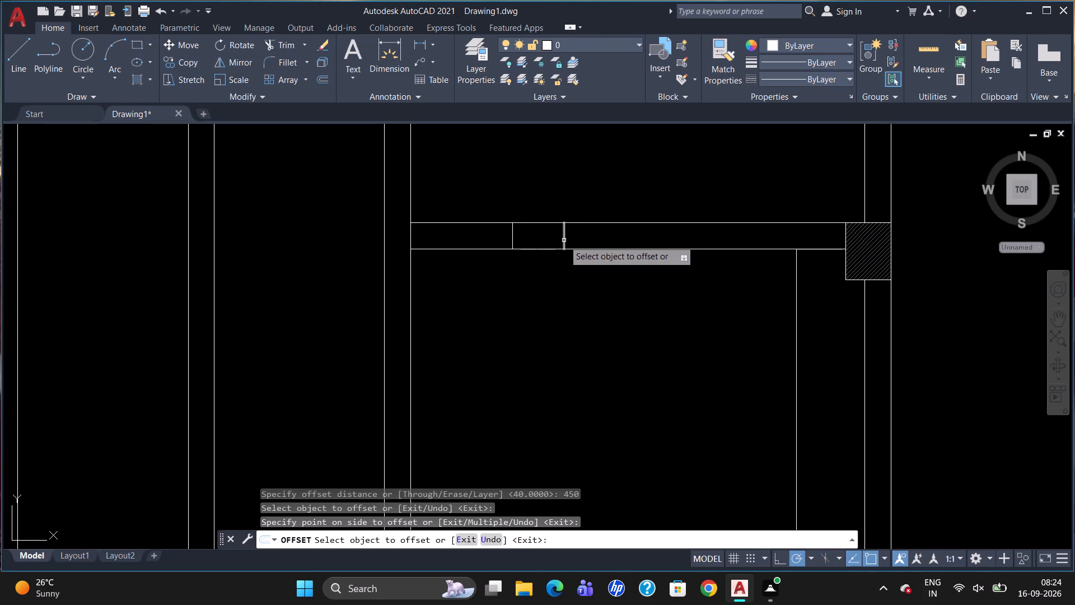
Offset the new short vertical line by a further 1500 toward the east wall.
click(563, 240)
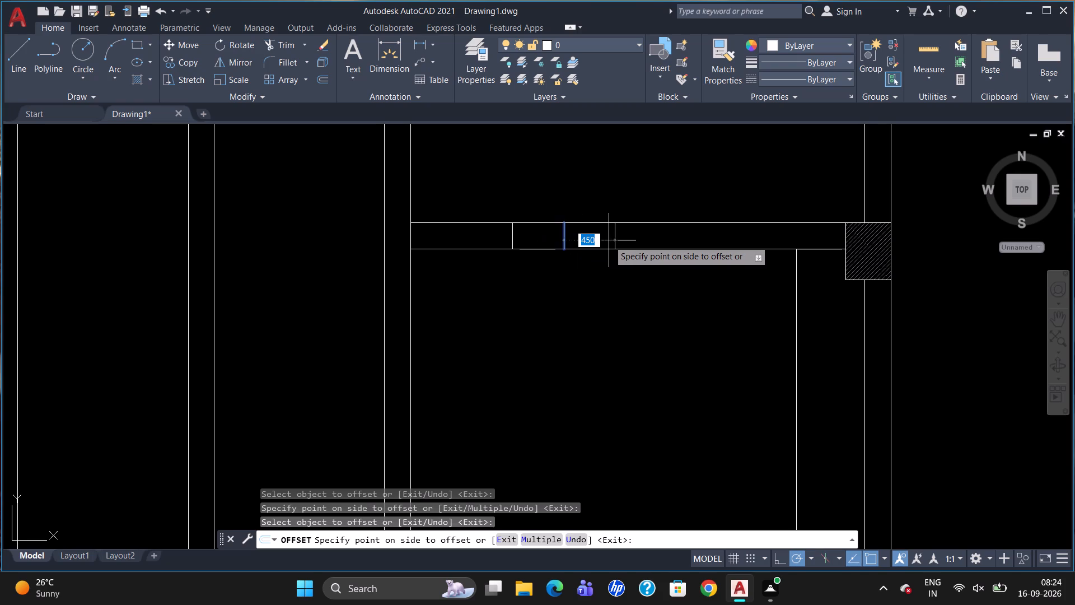
key(1)
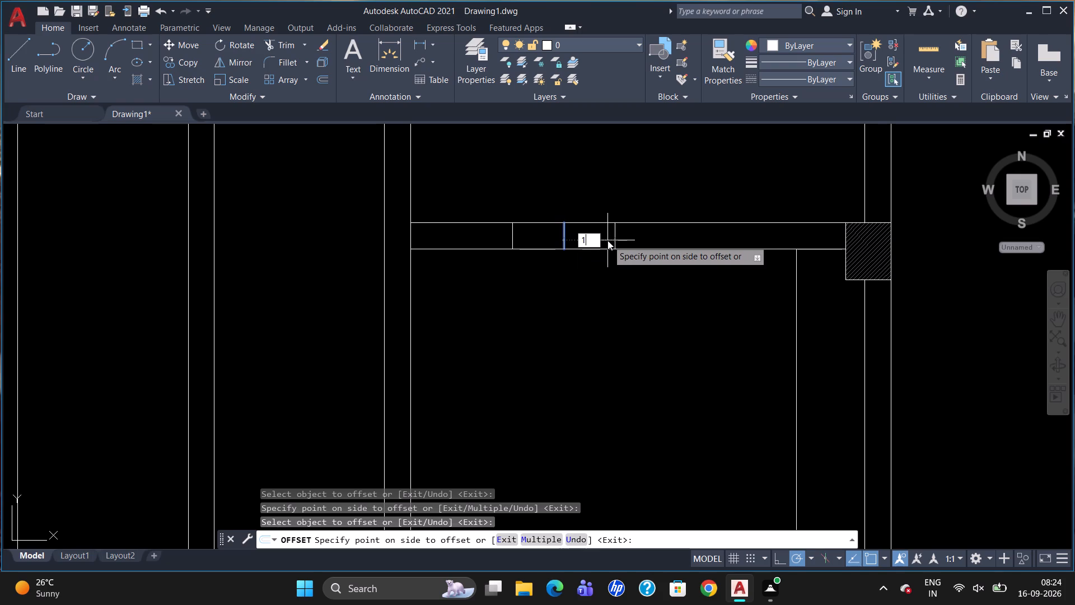
text(500)
key(Return)
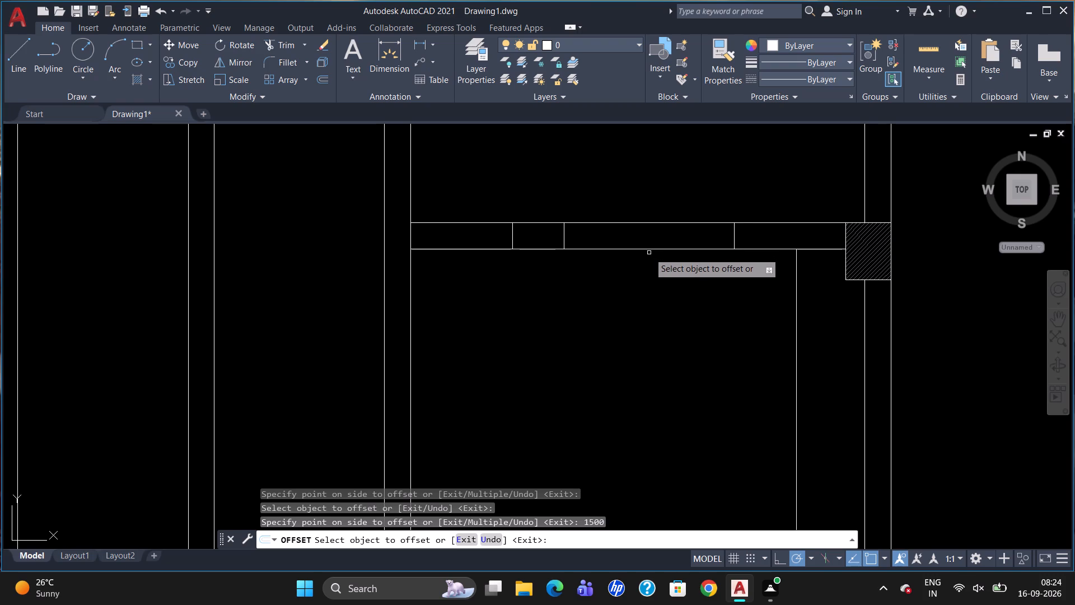
key(Escape)
Draw a horizontal centreline through the upper wall between the two short lines bounding the 1500-wide opening.
key(l)
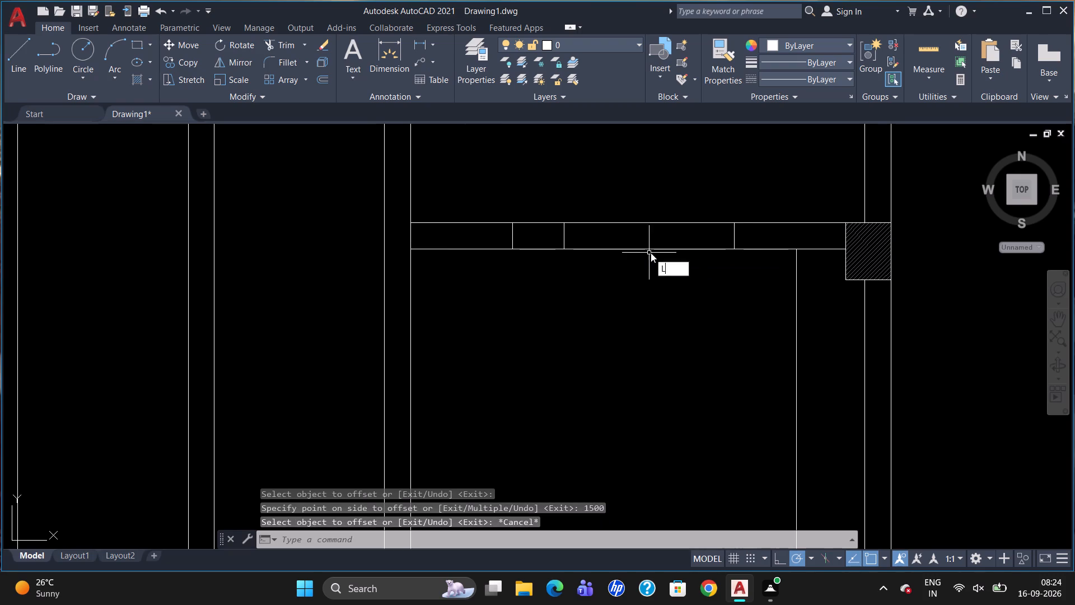
key(Return)
click(563, 236)
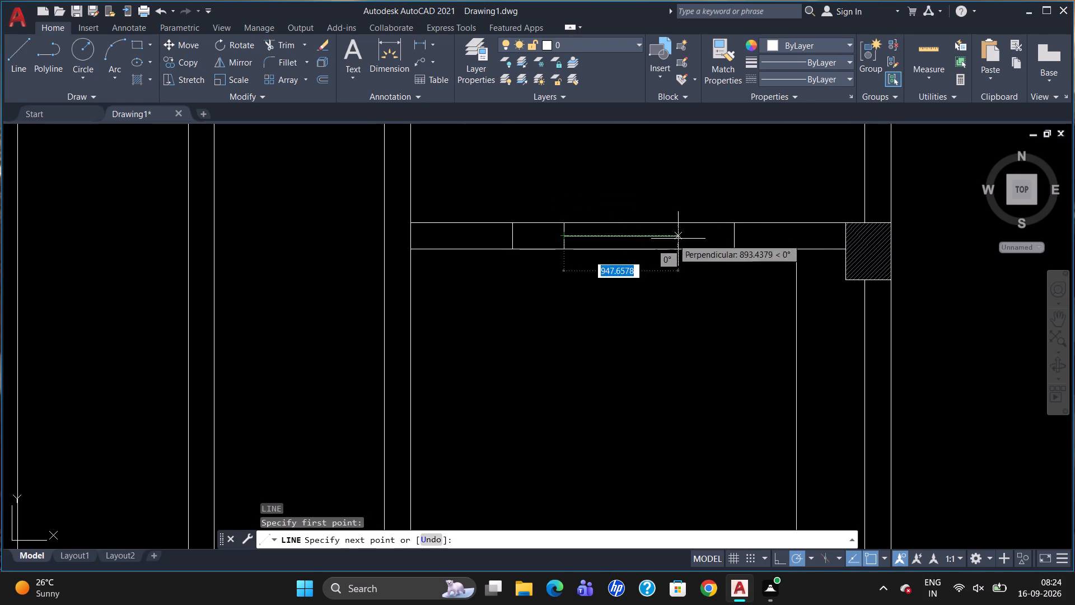
click(733, 235)
key(Escape)
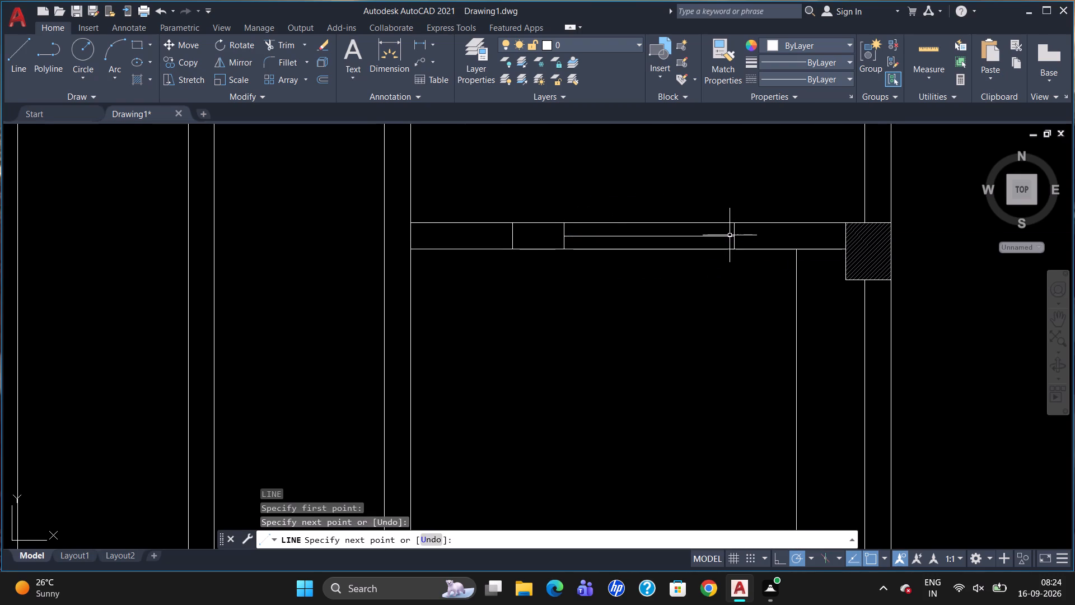
Offset the window opening's centreline by 40 to both its south and north sides.
key(o)
key(Return)
text(40)
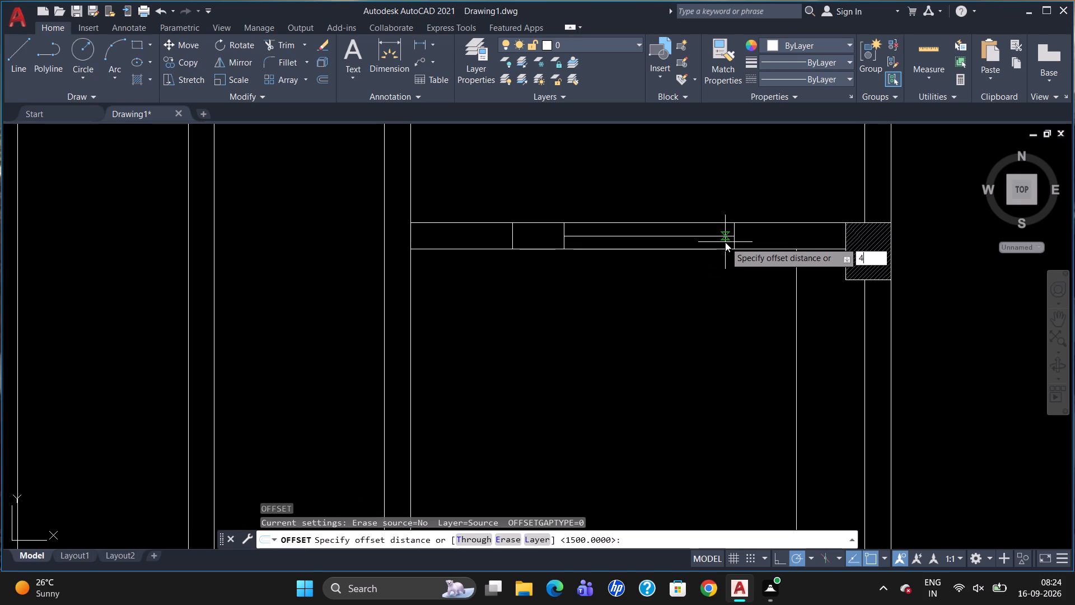
key(Return)
click(722, 236)
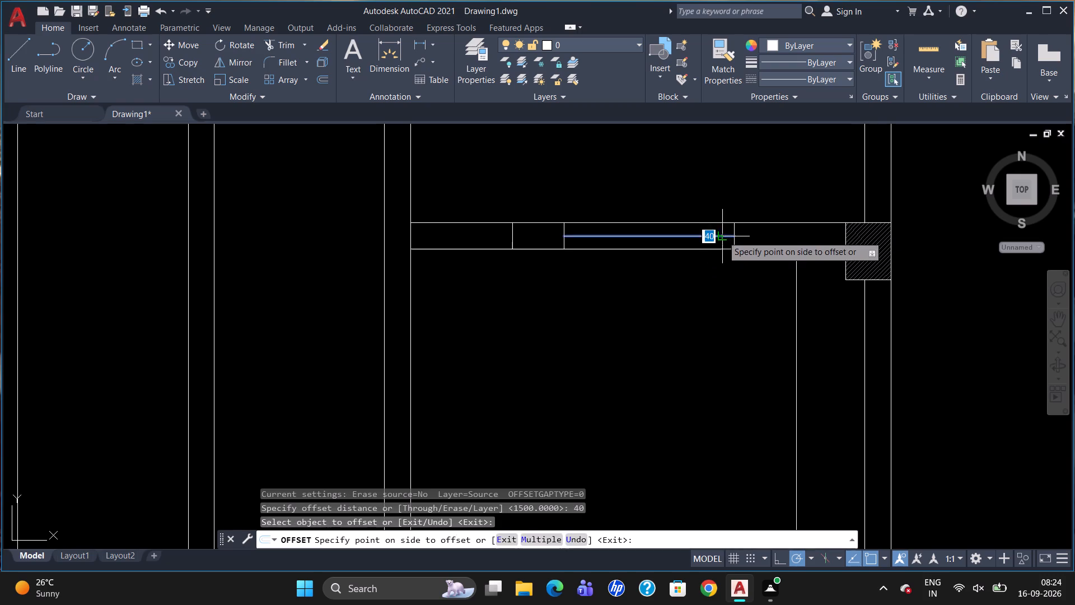
click(721, 244)
scroll(724, 236, up, 2)
click(724, 236)
click(727, 227)
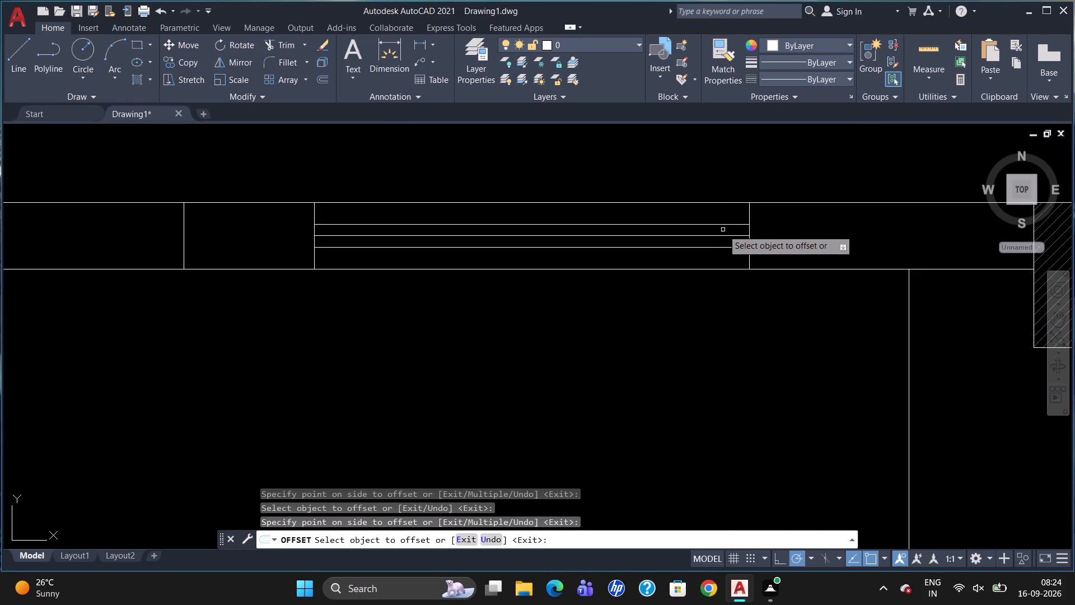
key(Escape)
Delete the middle centreline of the window opening, keeping the two offset lines.
click(720, 237)
key(Delete)
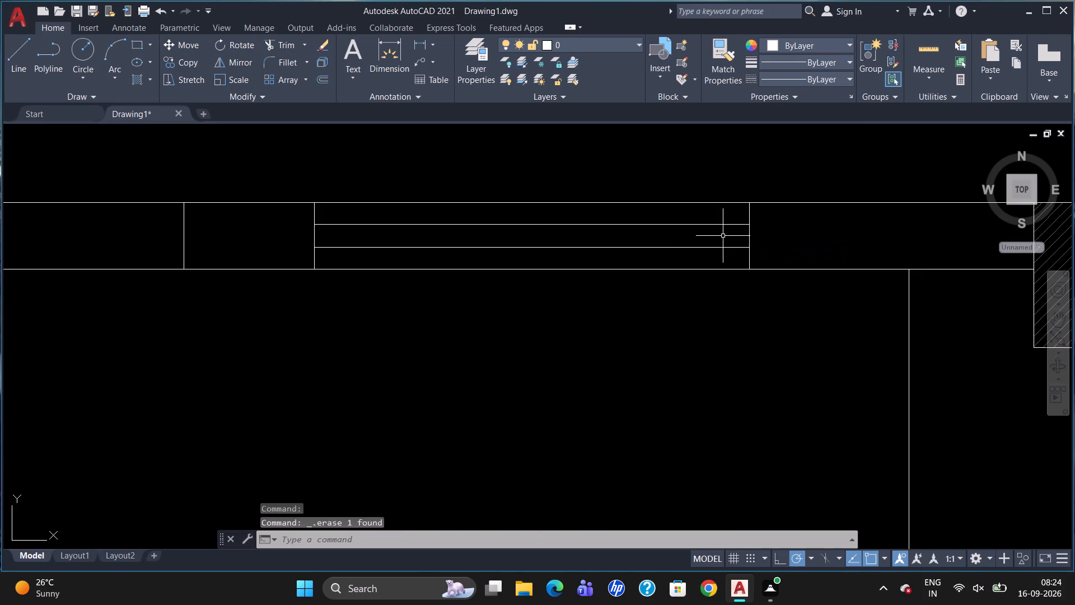
Trim the upper wall's lower line between the room's west wall and the first short vertical line.
scroll(738, 232, down, 3)
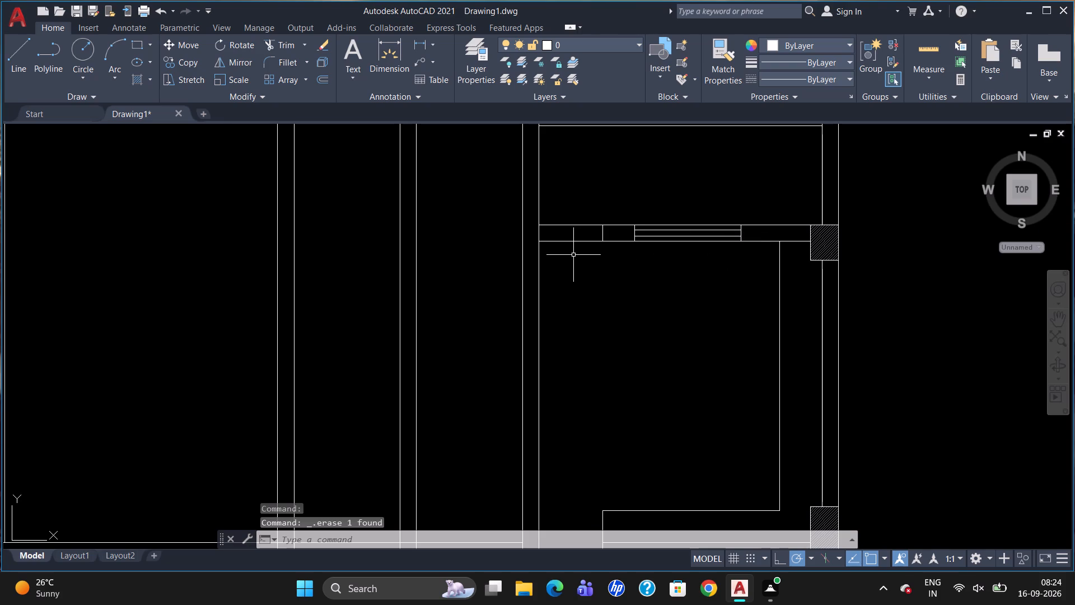
text(TR)
key(Return)
key(Return)
click(572, 241)
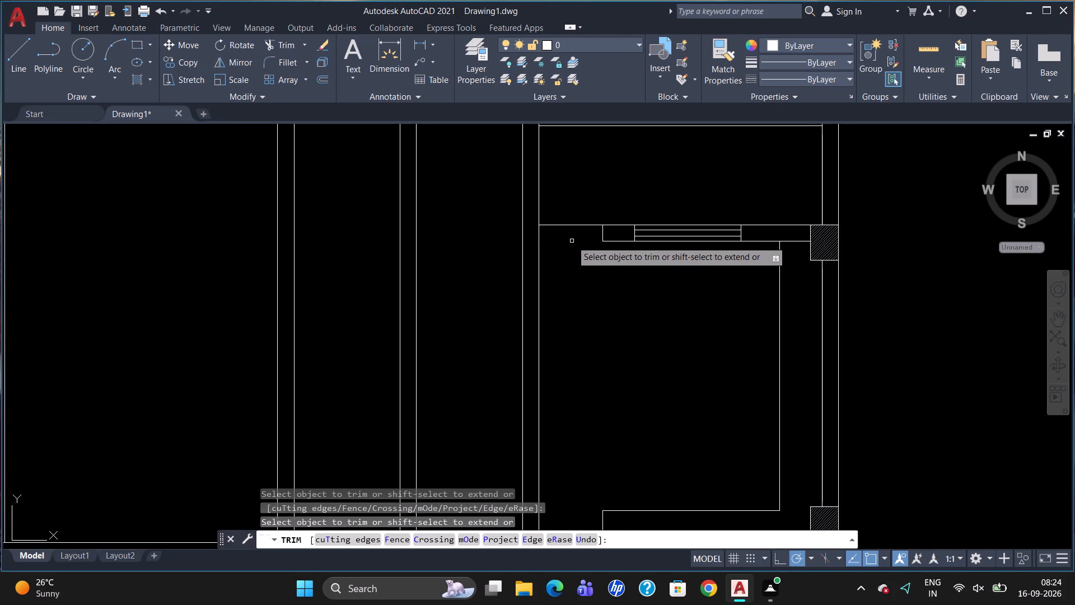
key(Escape)
Draw a 600 line straight south from the lower end of the upper wall's west end line.
scroll(648, 255, down, 1)
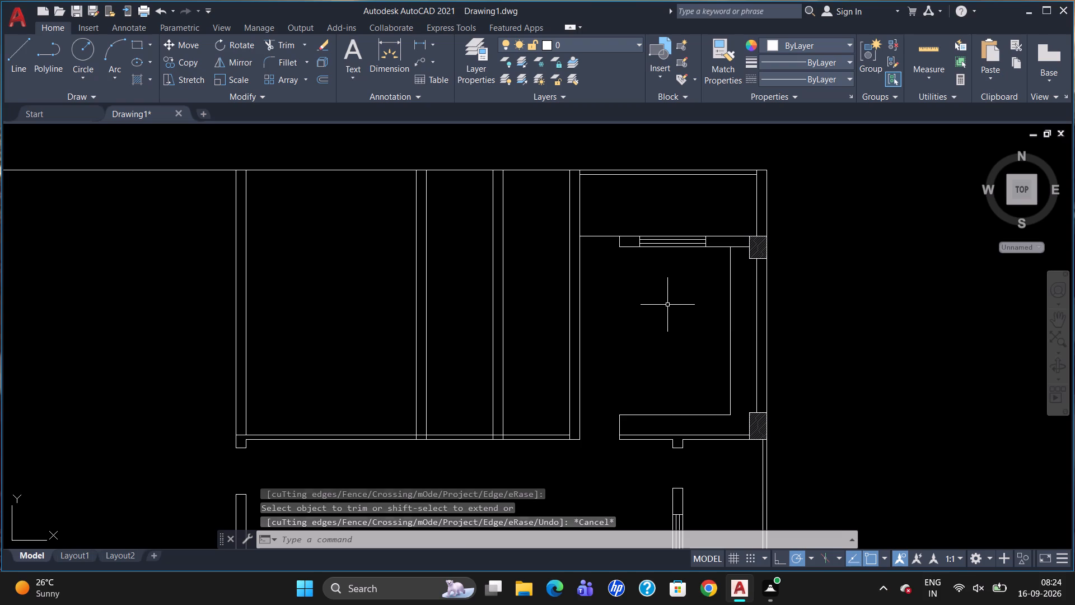
key(l)
key(Return)
click(620, 250)
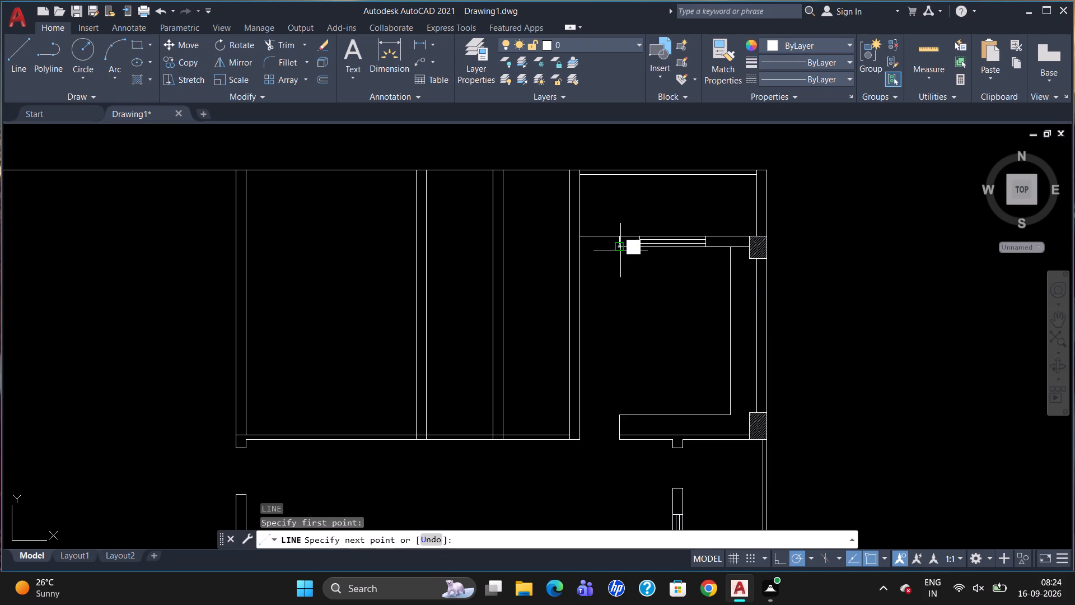
key(6)
text(00)
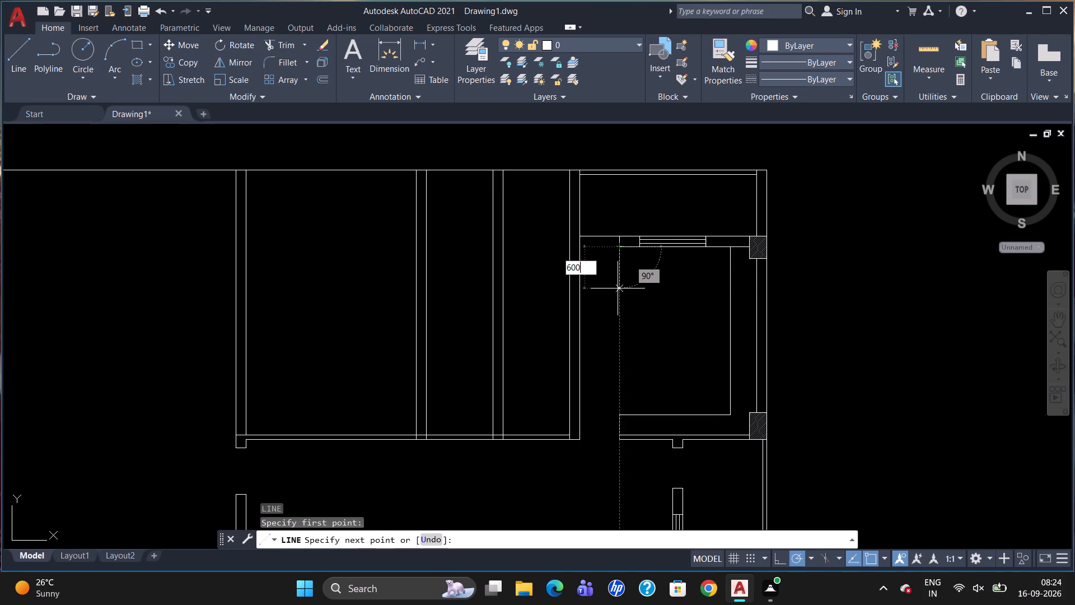
key(Return)
key(Return)
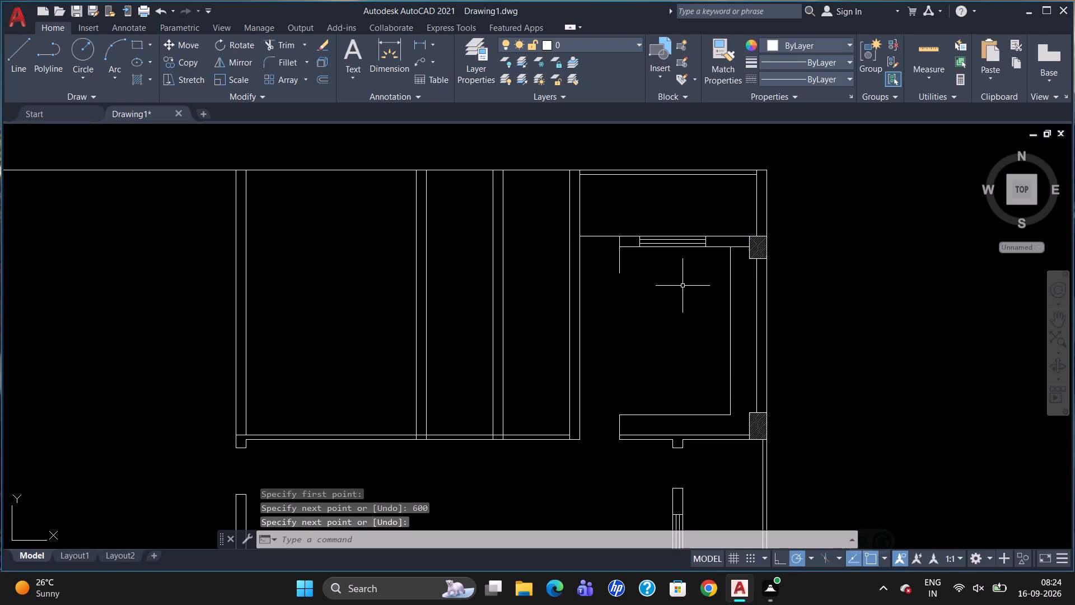
Draw a horizontal line from the 600 line's lower end east to the room's inner vertical line.
key(l)
key(Return)
drag(623, 273, 632, 274)
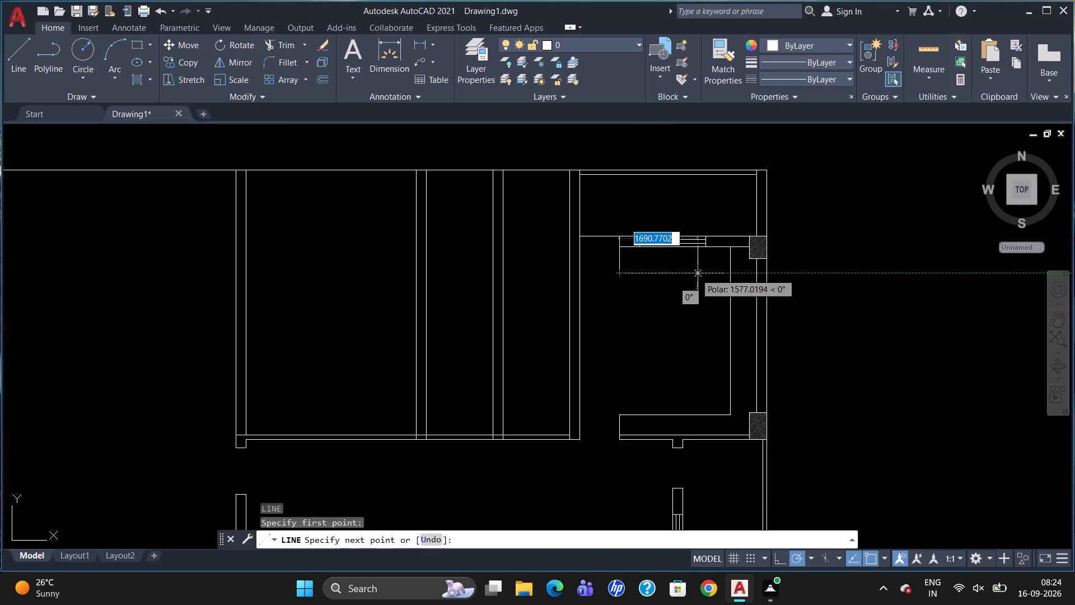
click(732, 272)
key(Escape)
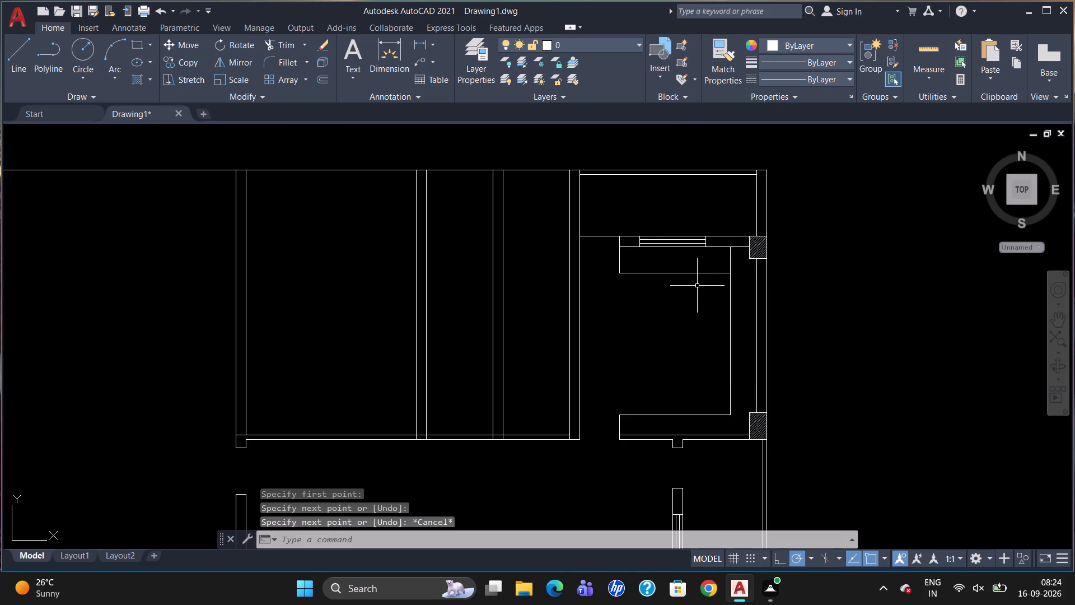
Trim the inner vertical line's portion between the upper wall and the new horizontal line.
text(TR)
key(Return)
key(Return)
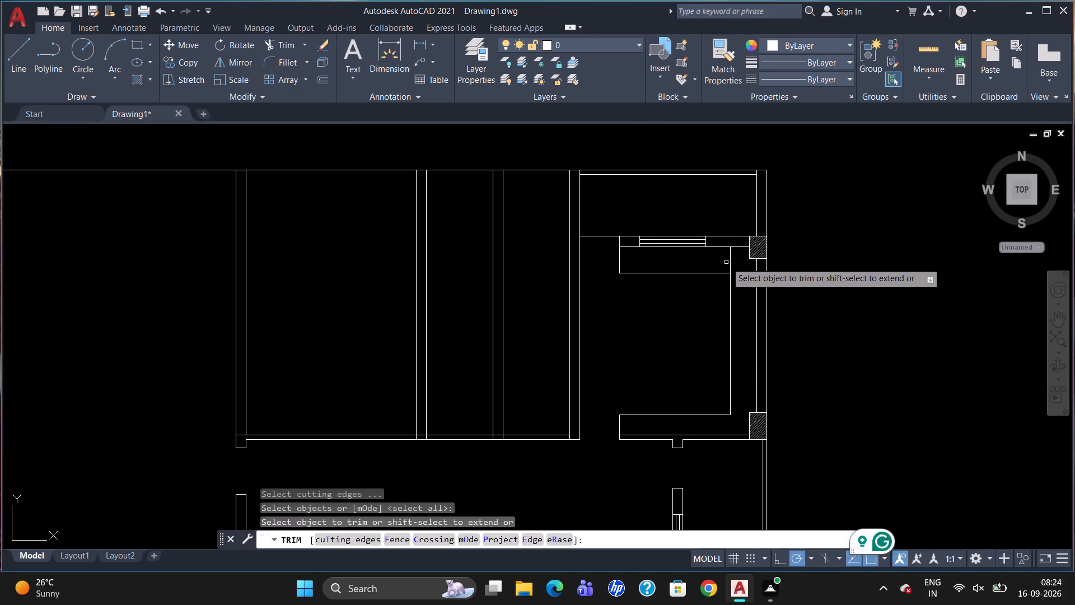
click(731, 262)
key(Escape)
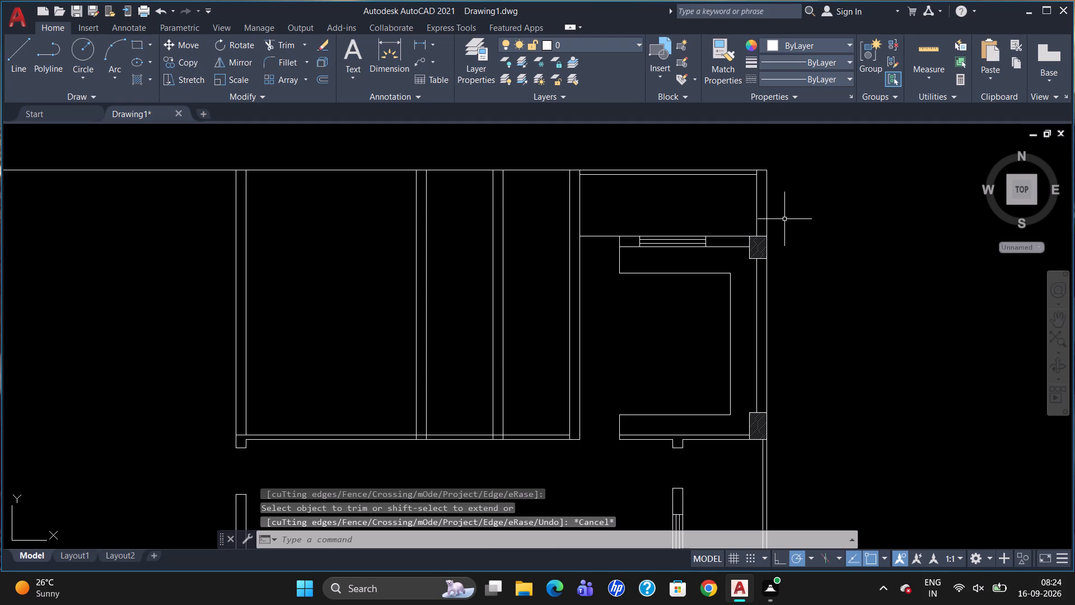
Extend the upper wall's line westward by drawing a horizontal line across the three adjacent vertical walls to the third wall's west face.
scroll(784, 220, down, 2)
scroll(605, 253, up, 1)
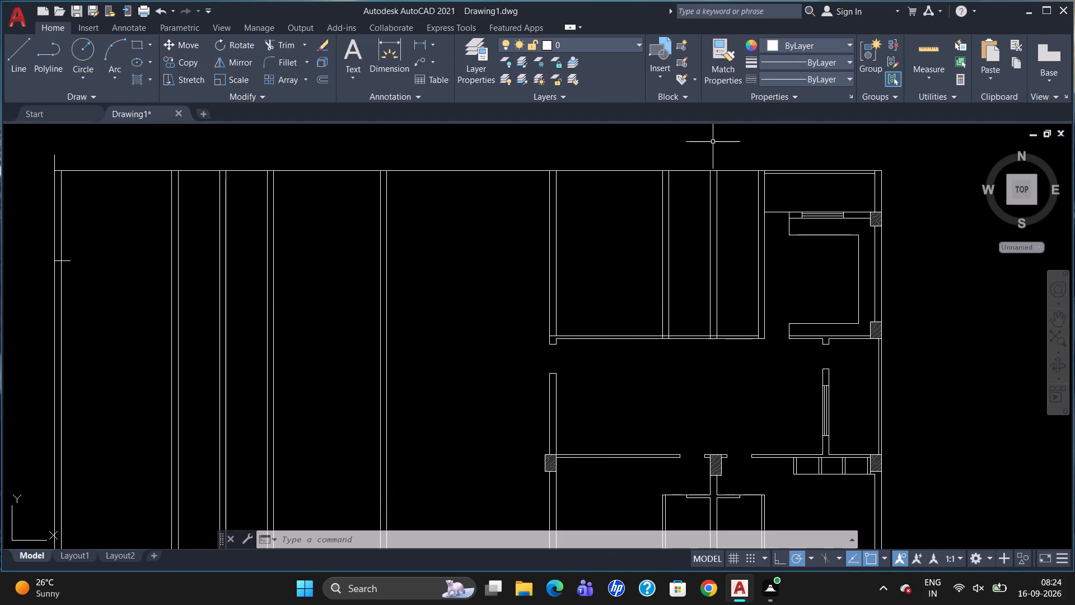
scroll(709, 149, up, 1)
key(l)
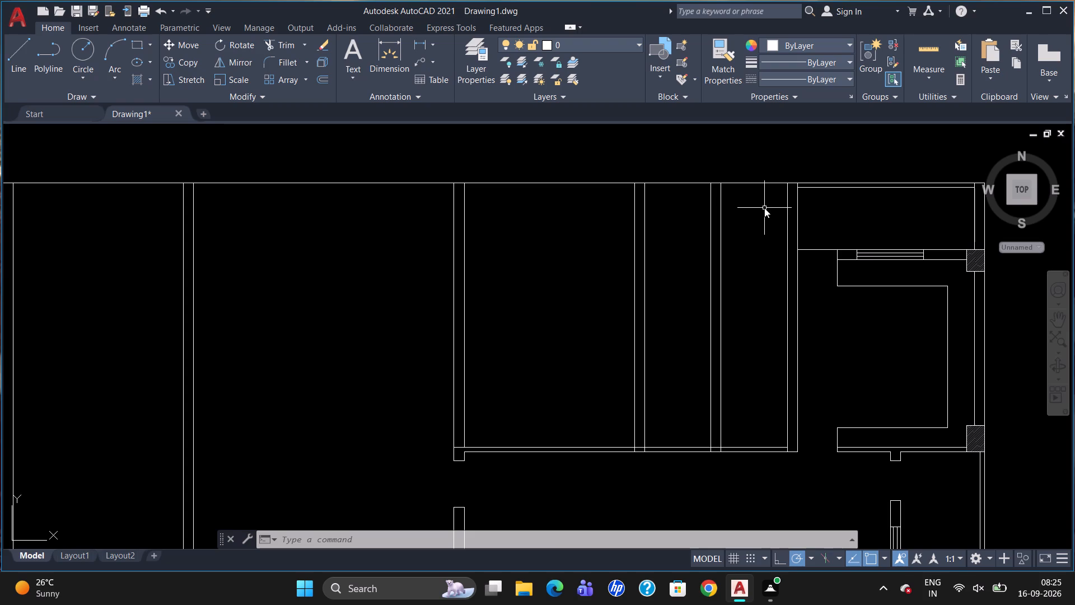
key(Return)
click(792, 250)
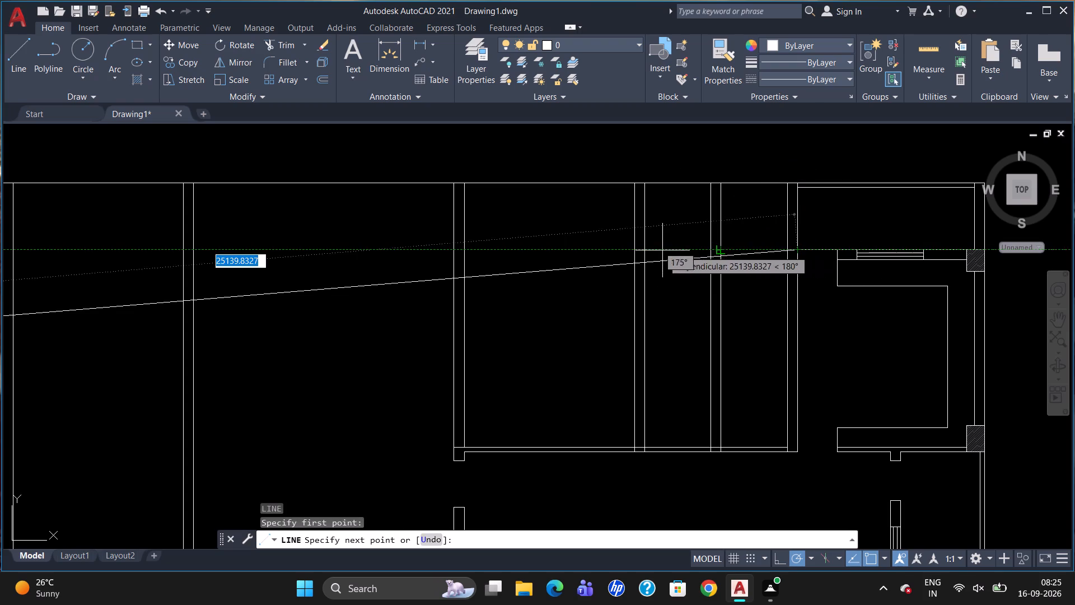
click(638, 248)
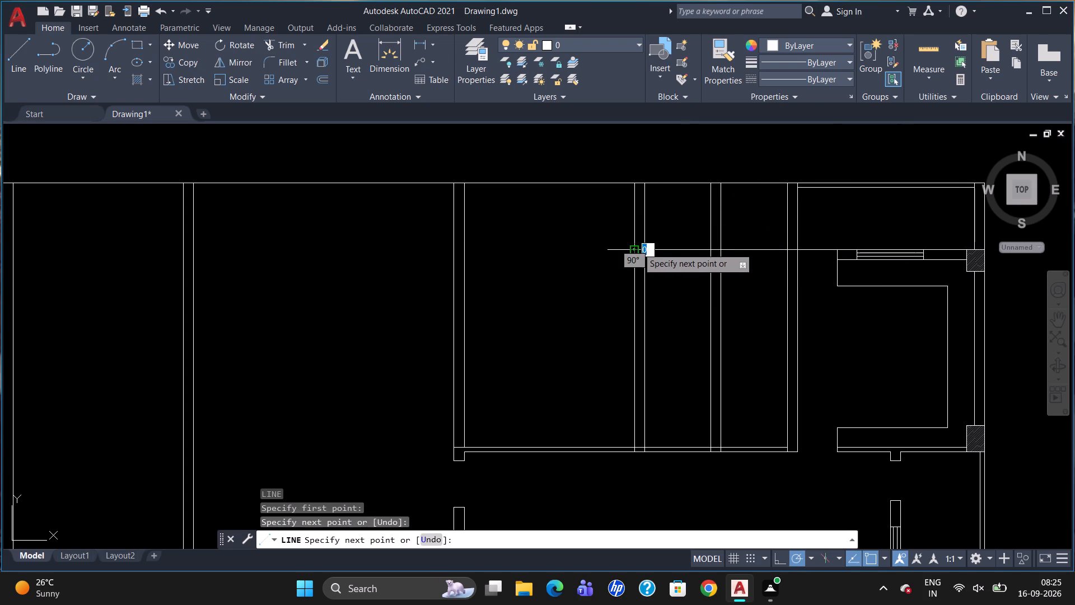
key(Escape)
Offset the new horizontal line 230 to the south to form the second wall face.
key(o)
key(Return)
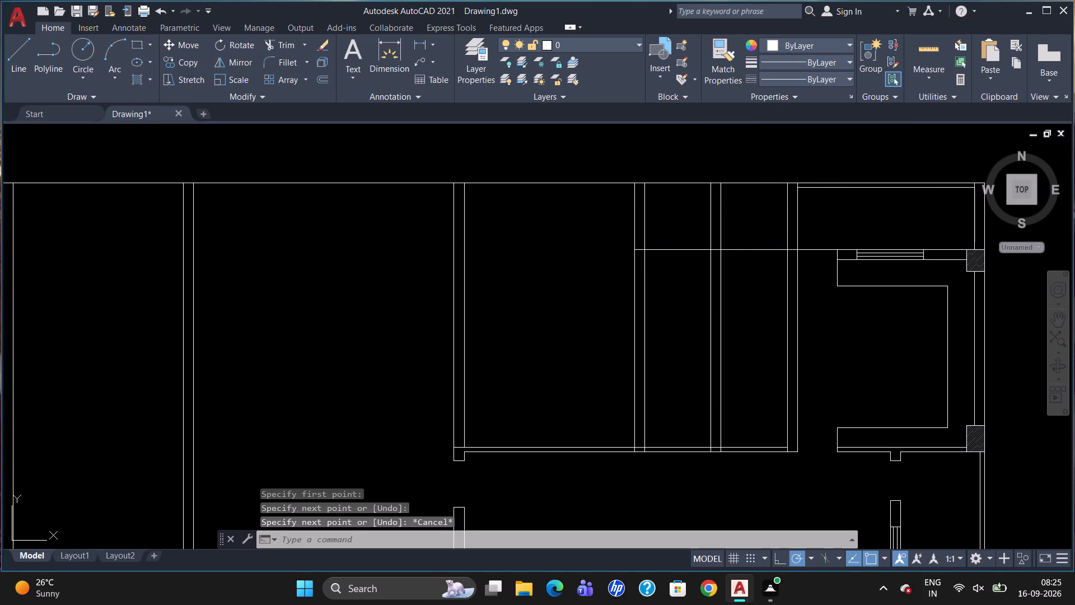
key(2)
text(30)
key(Return)
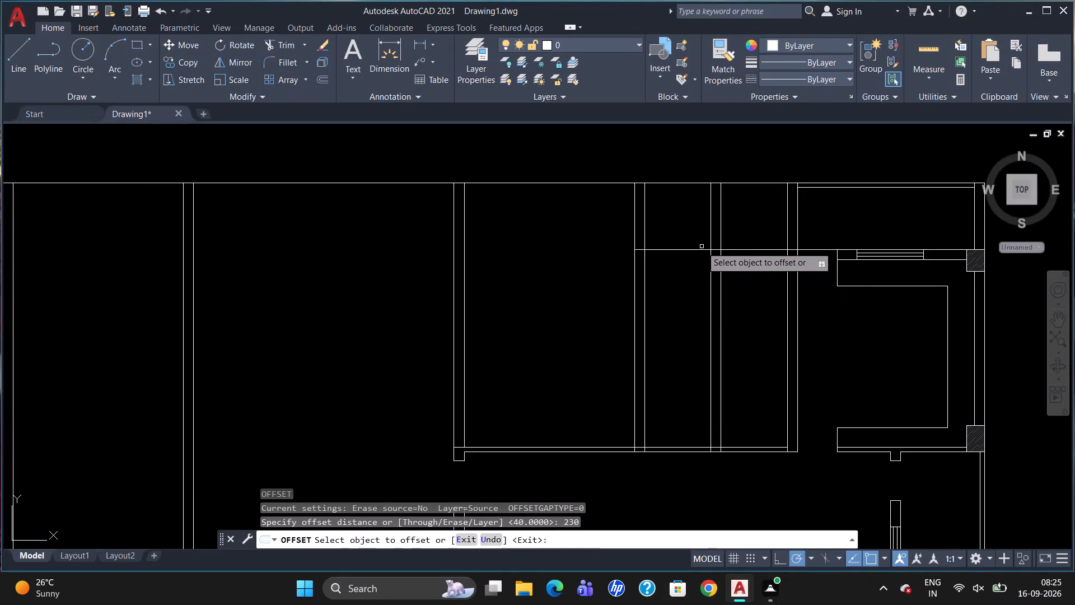
click(701, 249)
click(701, 267)
key(Escape)
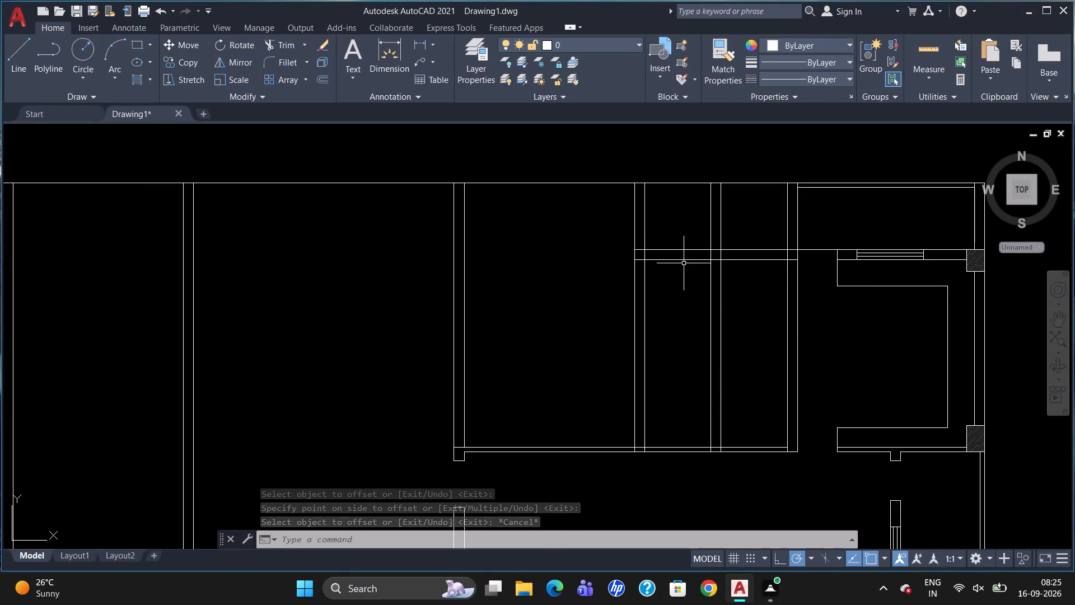
Trim the wall lines crossing inside the junction of the middle vertical wall and the new horizontal wall.
scroll(683, 264, down, 1)
scroll(706, 264, up, 1)
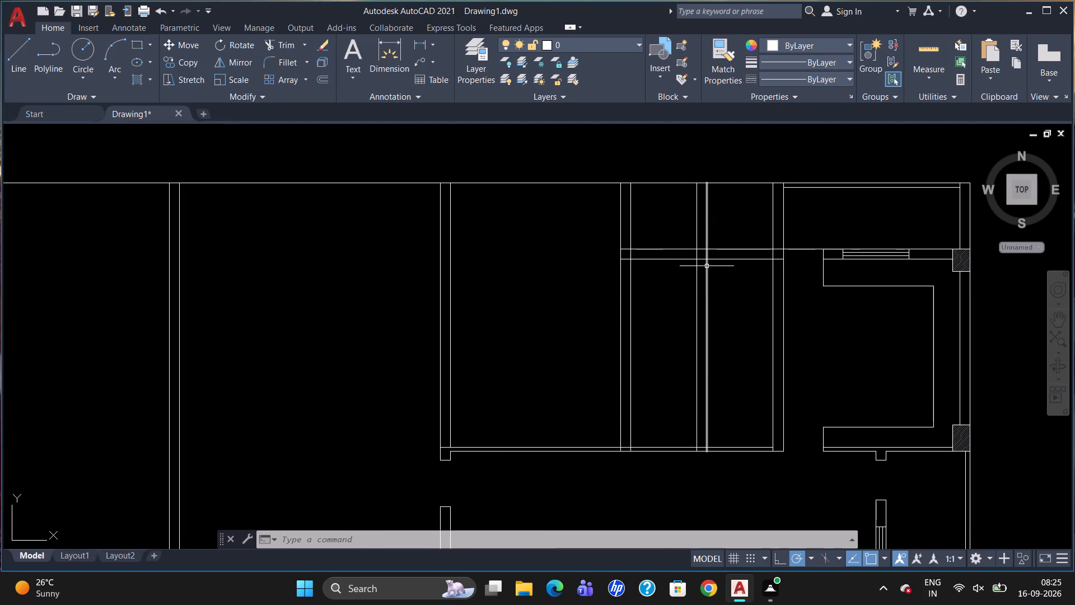
text(TR)
key(Return)
key(Return)
click(707, 254)
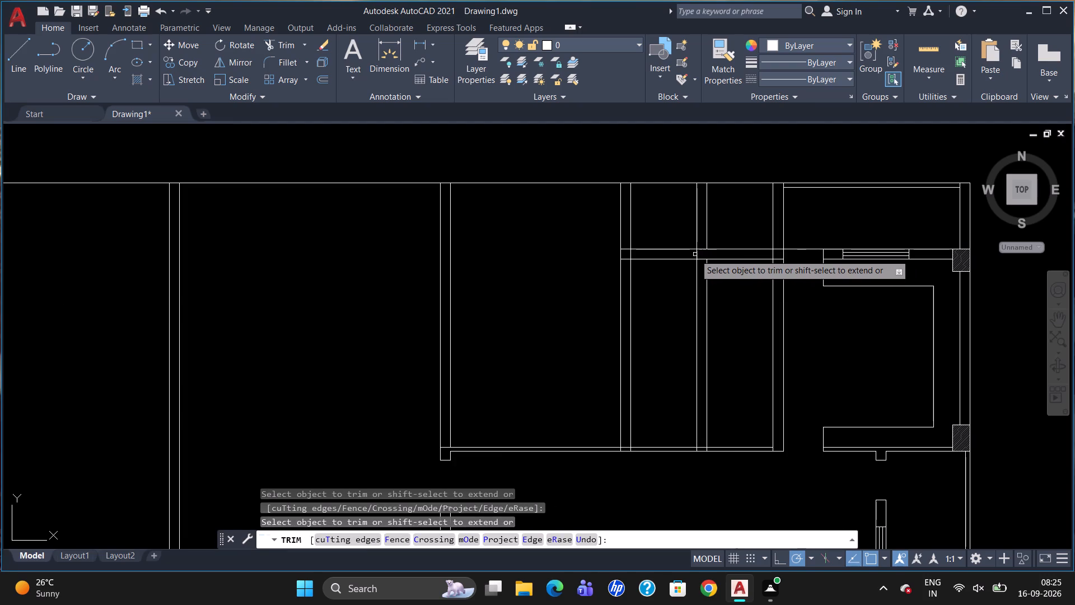
click(695, 254)
click(701, 262)
click(702, 258)
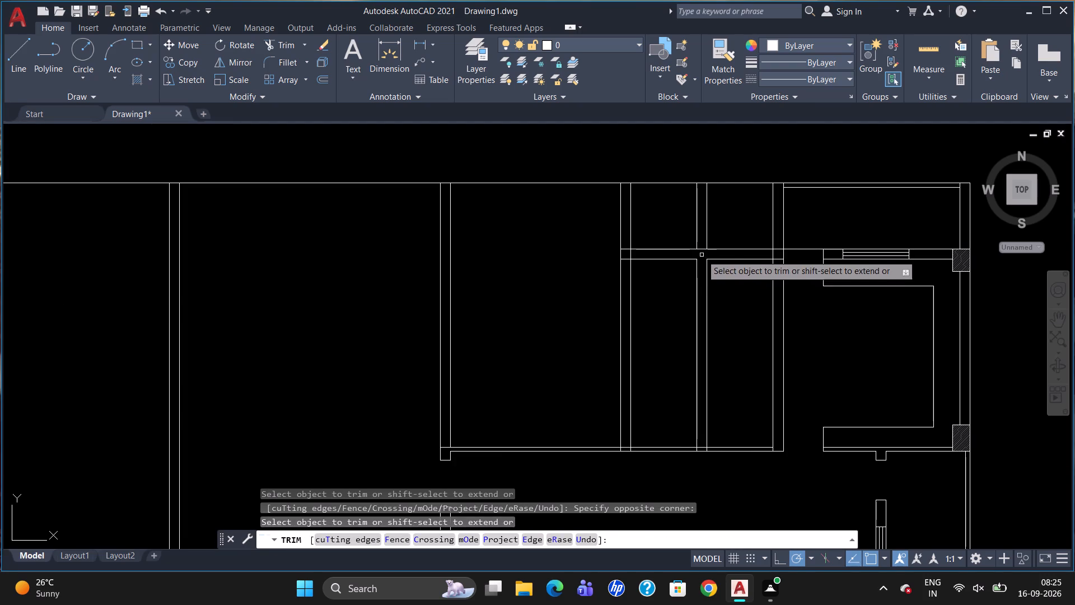
click(702, 249)
key(Escape)
Copy the hatched column from the lower middle wall by its upper-east corner onto the new wall junction, flush with the wall's north face.
scroll(683, 259, down, 1)
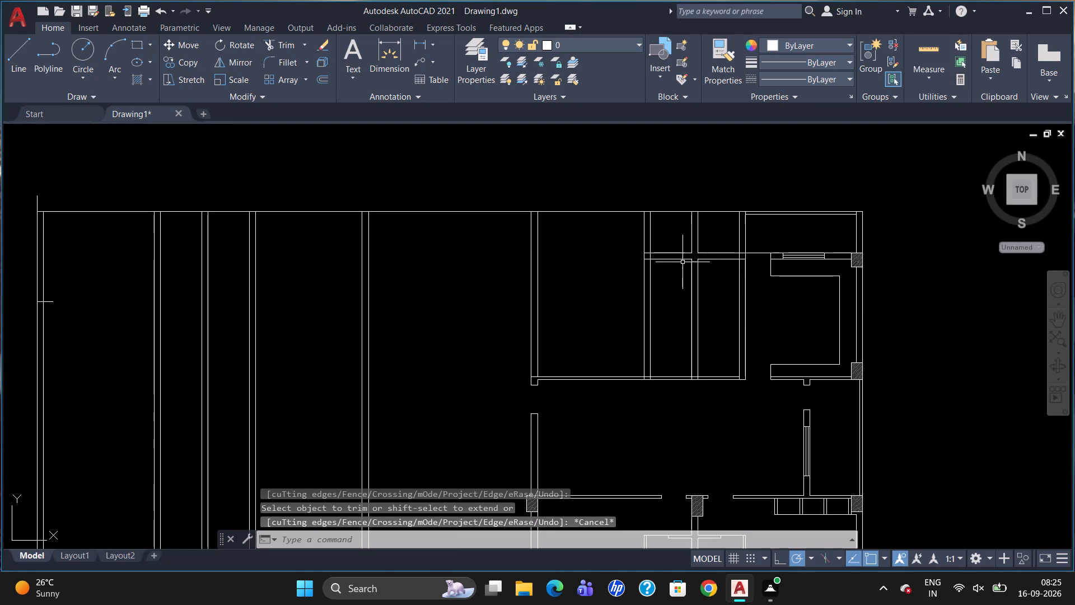
click(702, 504)
key(c)
key(o)
key(Return)
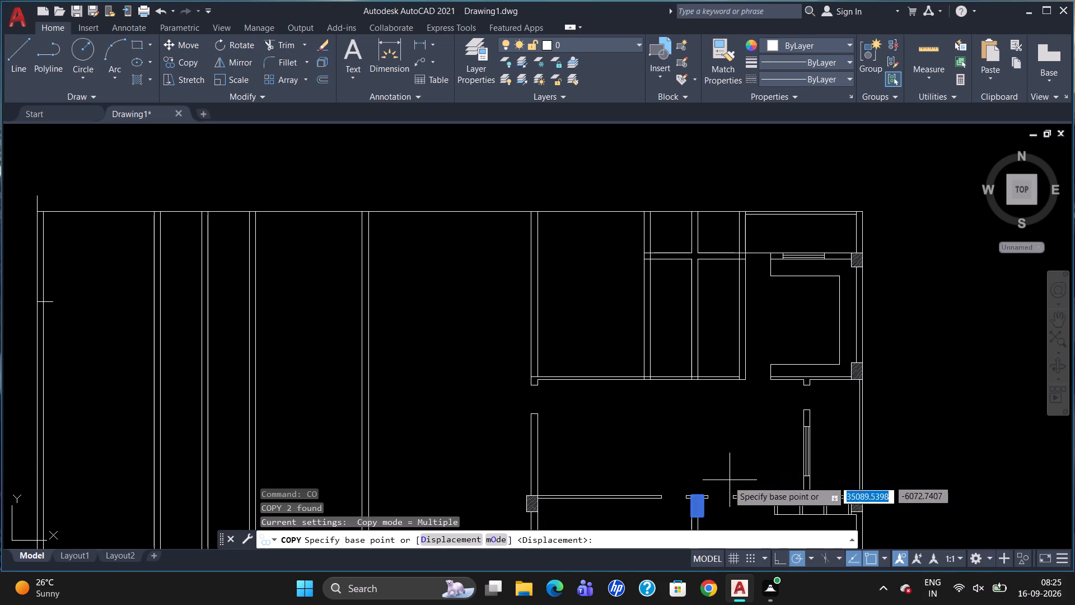
click(702, 493)
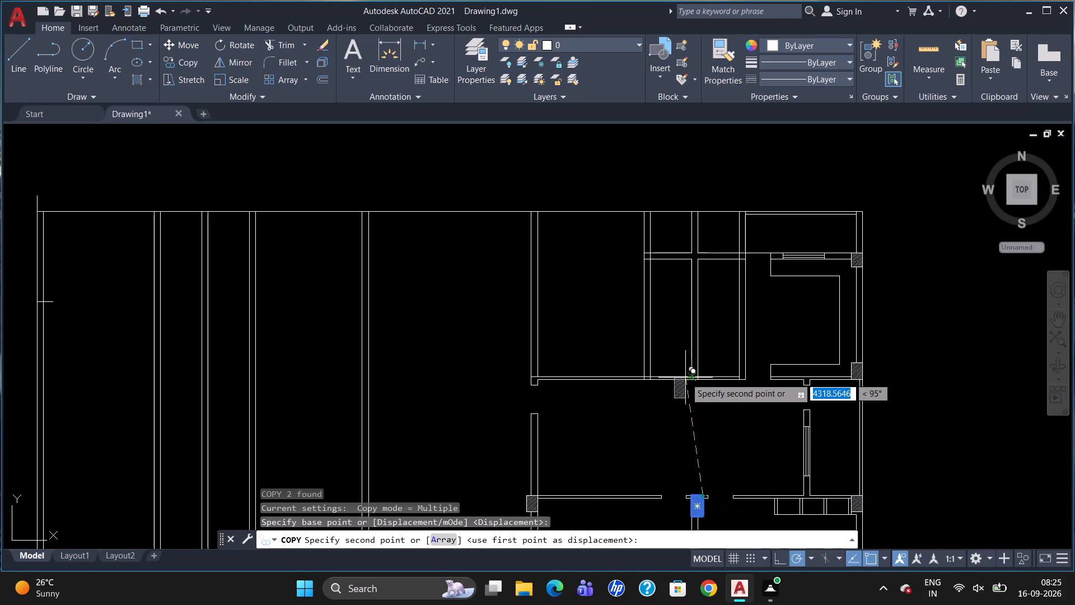
scroll(691, 254, up, 4)
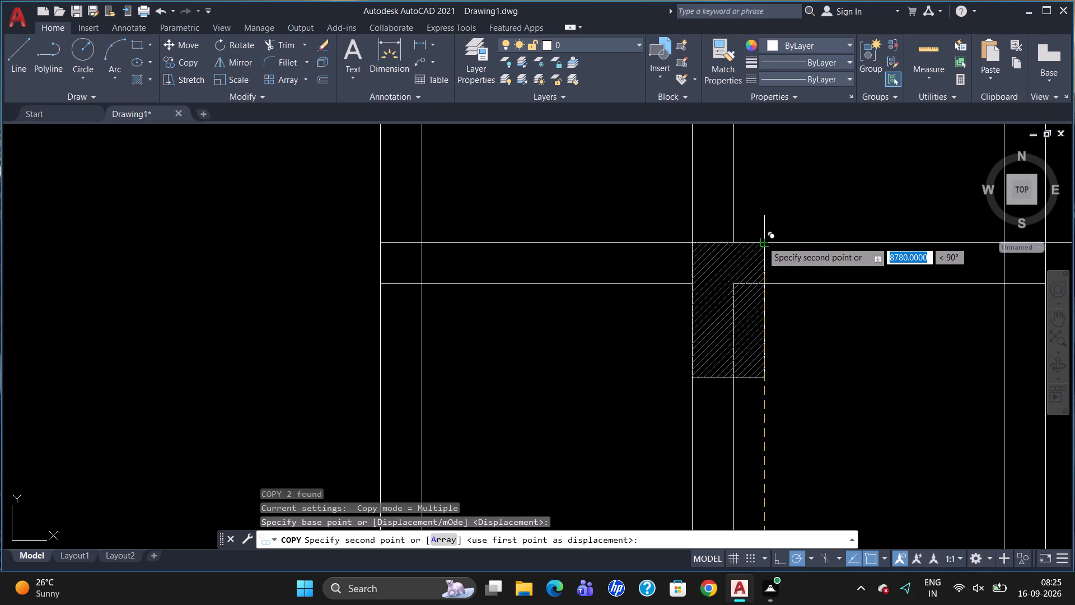
click(762, 241)
key(Escape)
Break the horizontal wall's south face line at the east face of the newly copied hatched column.
scroll(752, 238, down, 1)
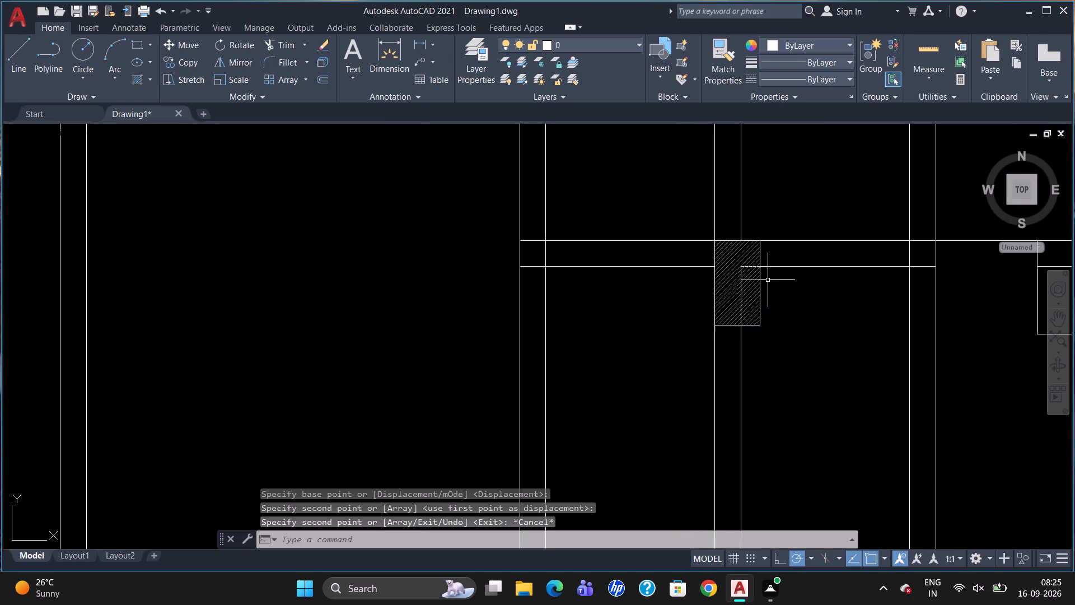
key(b)
key(r)
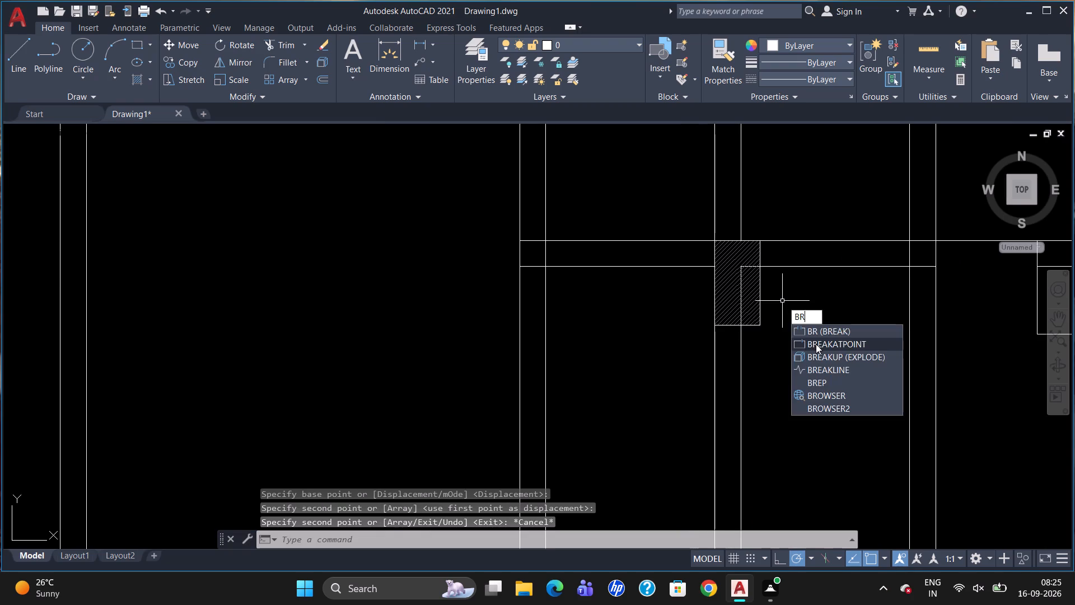
click(816, 343)
click(775, 266)
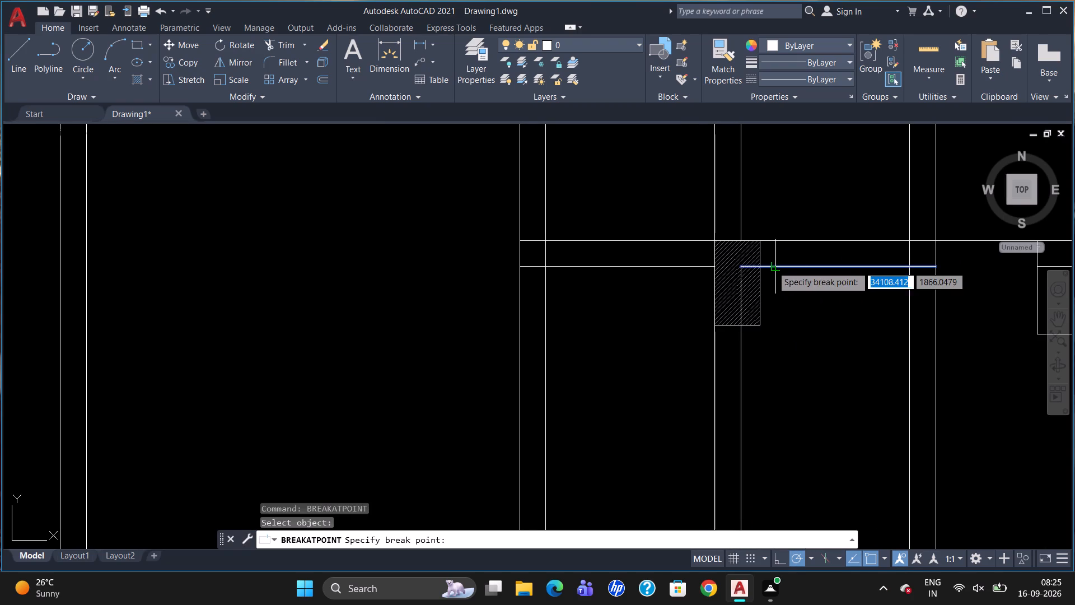
click(763, 266)
Break the vertical wall's east face line where it meets the south face of the hatched column.
key(v)
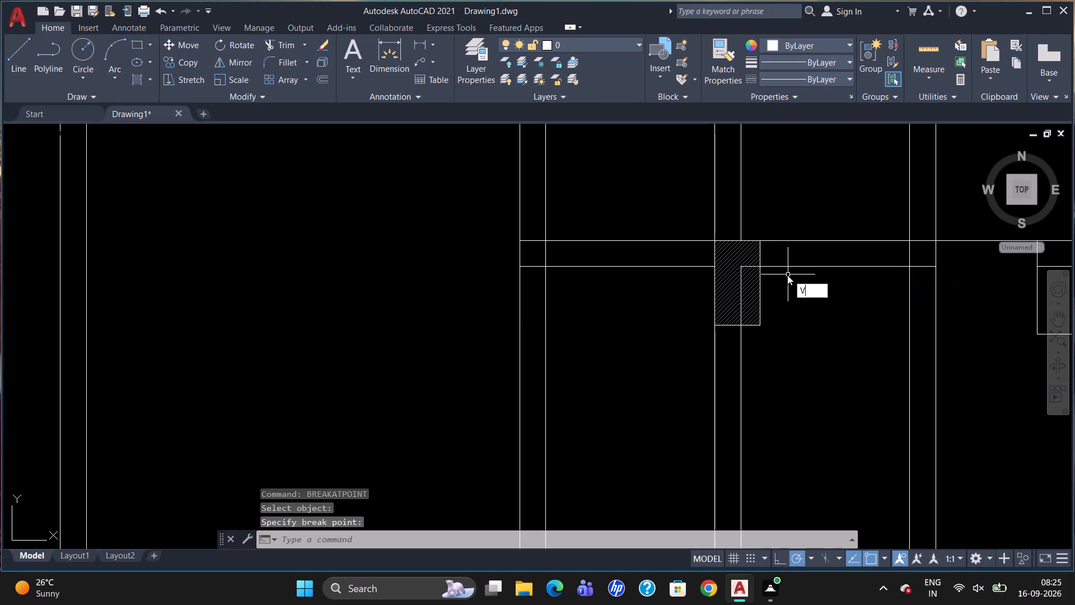
key(BackSpace)
key(n)
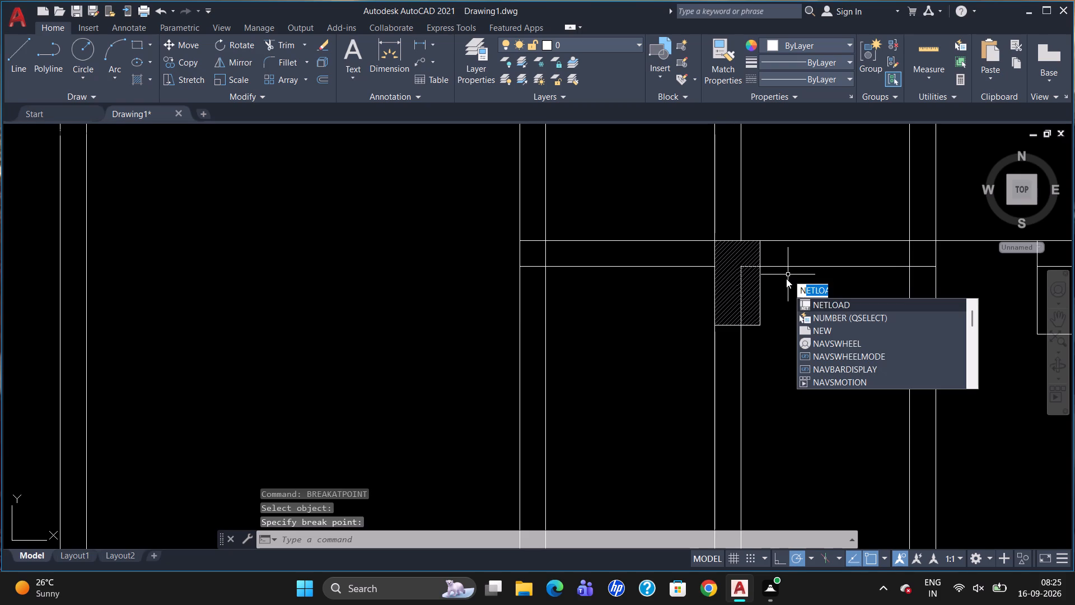
key(BackSpace)
text(BR)
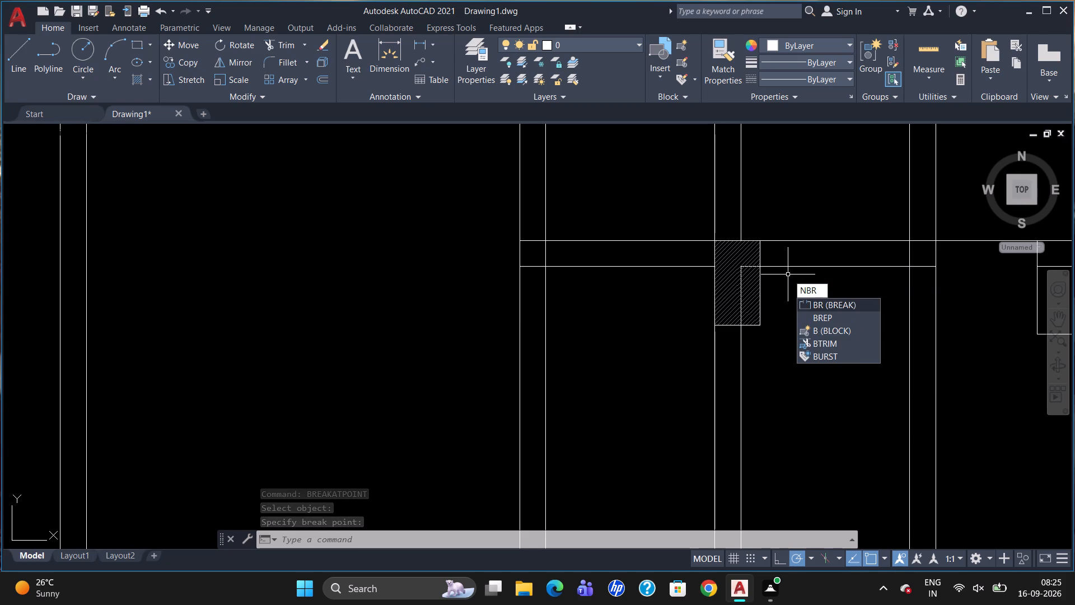
key(BackSpace)
key(BackSpace)
key(BackSpace)
key(b)
key(r)
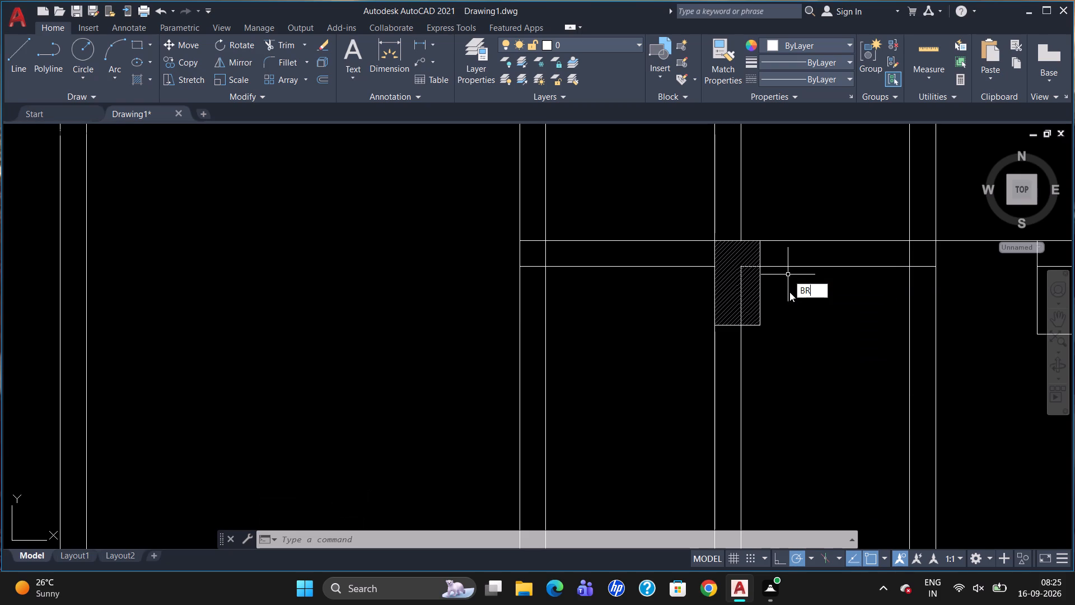
click(807, 312)
click(740, 341)
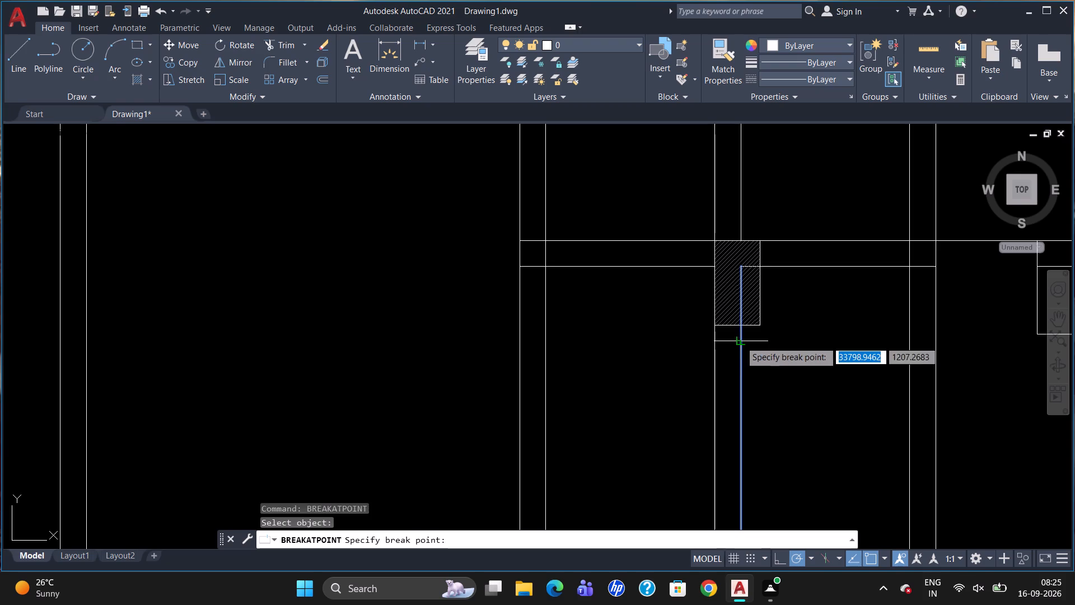
click(742, 325)
Delete the two wall line segments that lie inside the hatched column.
scroll(735, 302, up, 4)
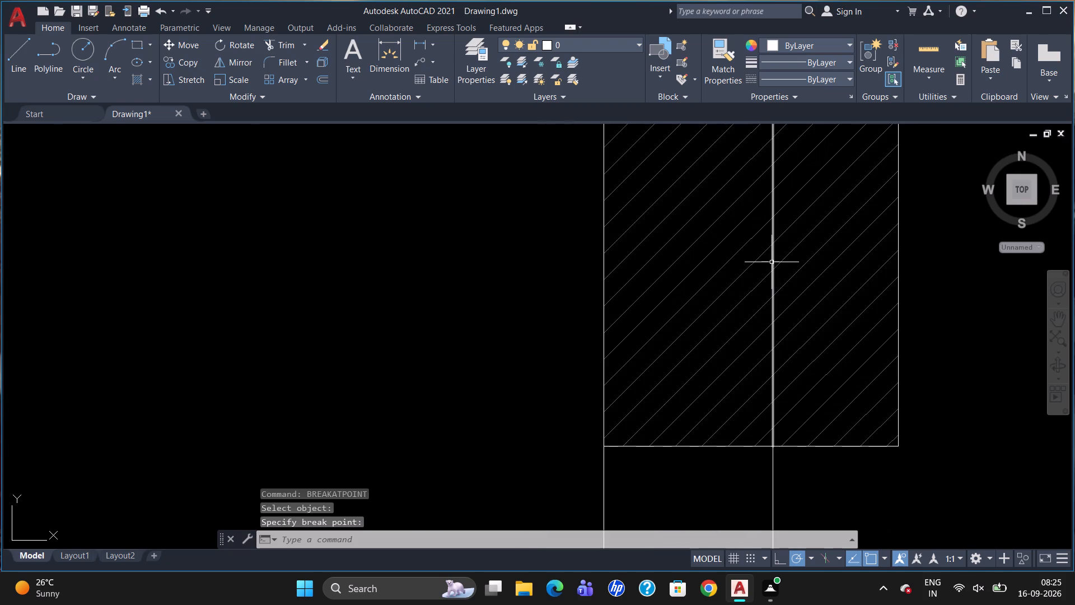
click(772, 260)
scroll(727, 343, down, 3)
scroll(760, 259, up, 5)
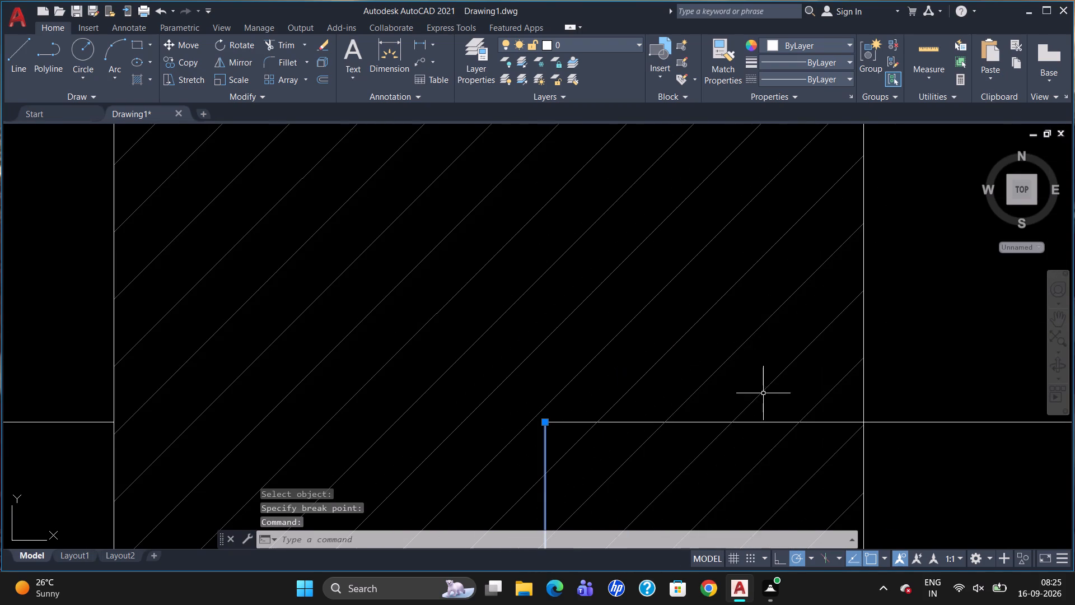
click(772, 422)
key(Delete)
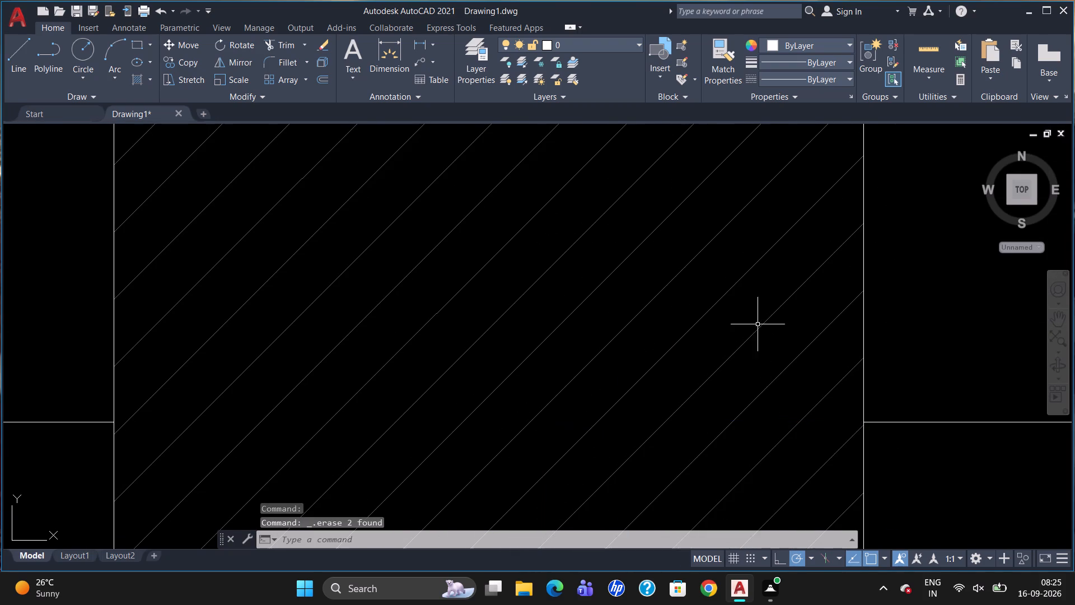
Draw a 100 by 400 outline north from the wall's north face, starting 850 west of the eastern vertical wall's west face.
scroll(760, 296, down, 5)
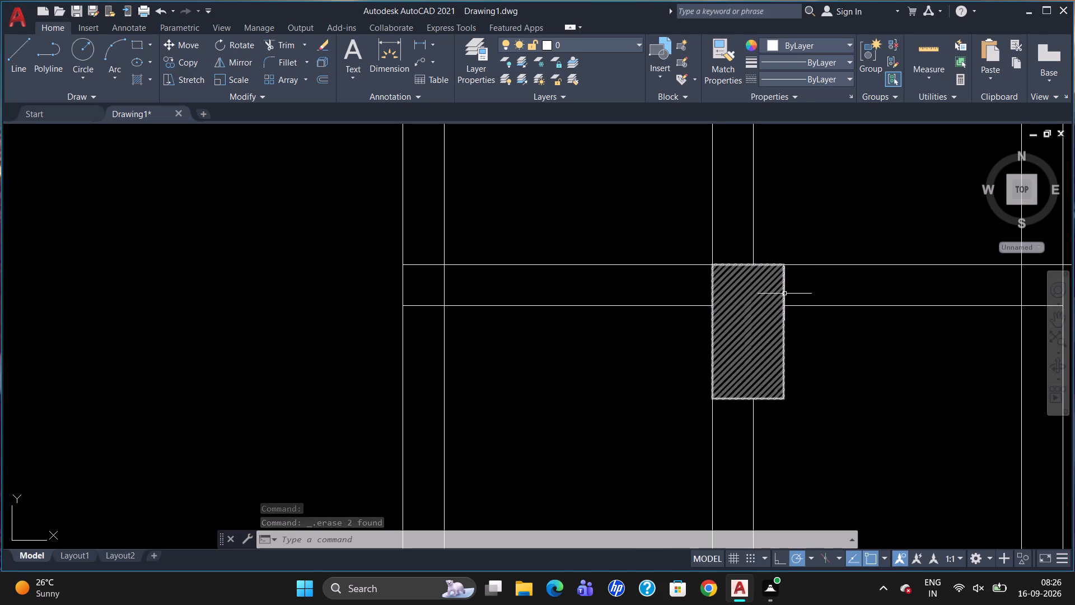
scroll(791, 323, down, 1)
scroll(764, 360, down, 1)
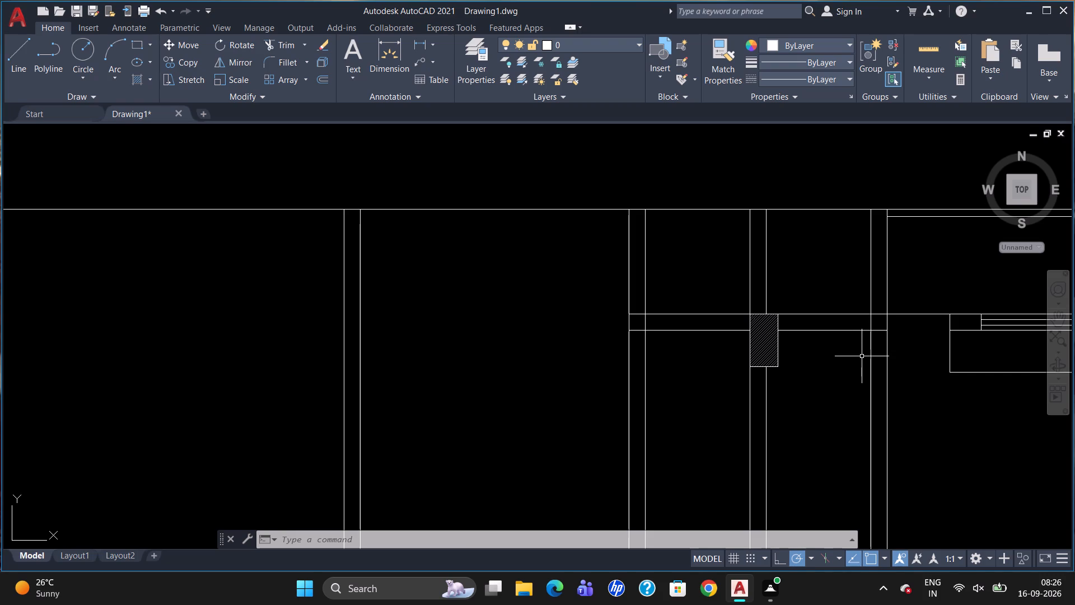
key(l)
key(Return)
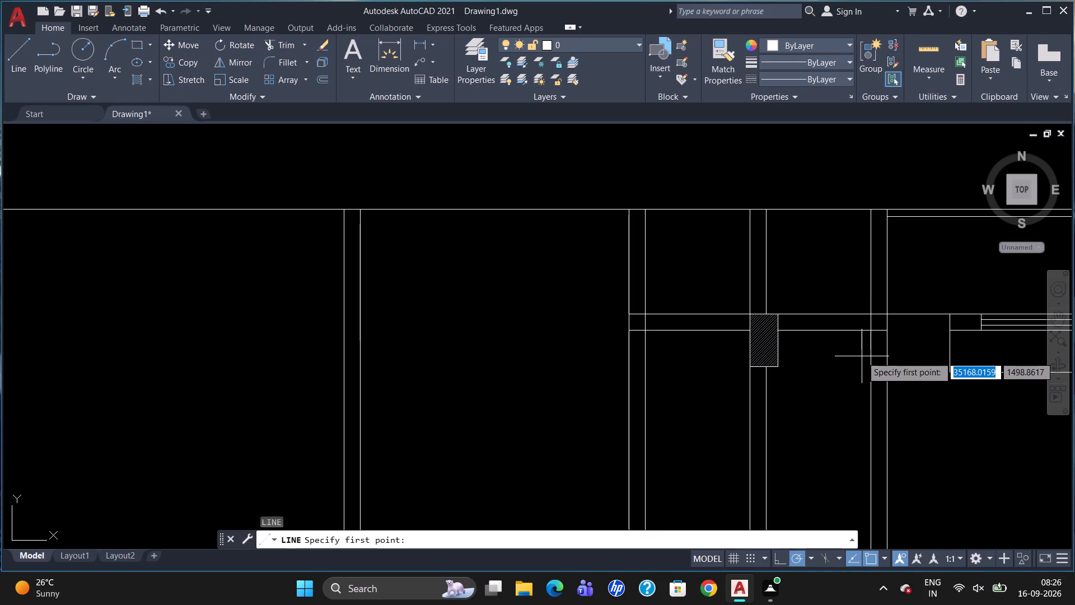
text(TK)
key(Return)
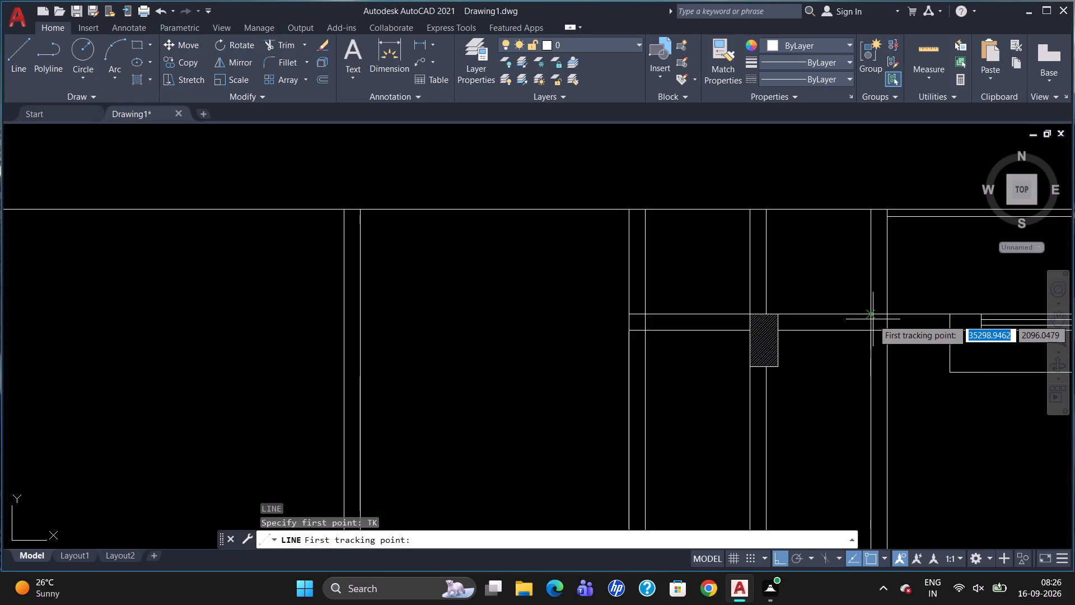
click(873, 319)
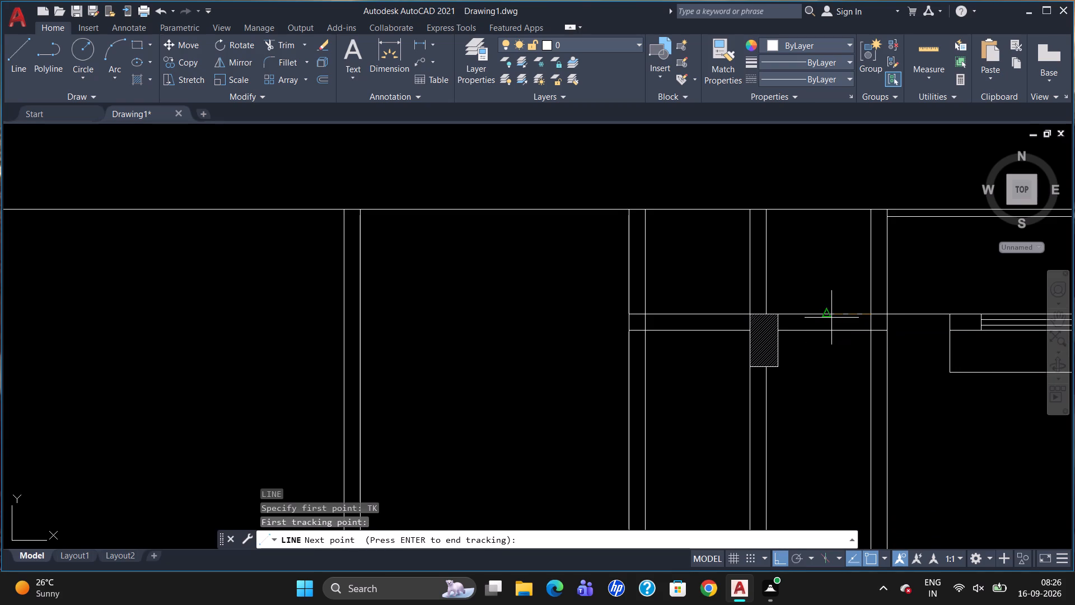
text(86)
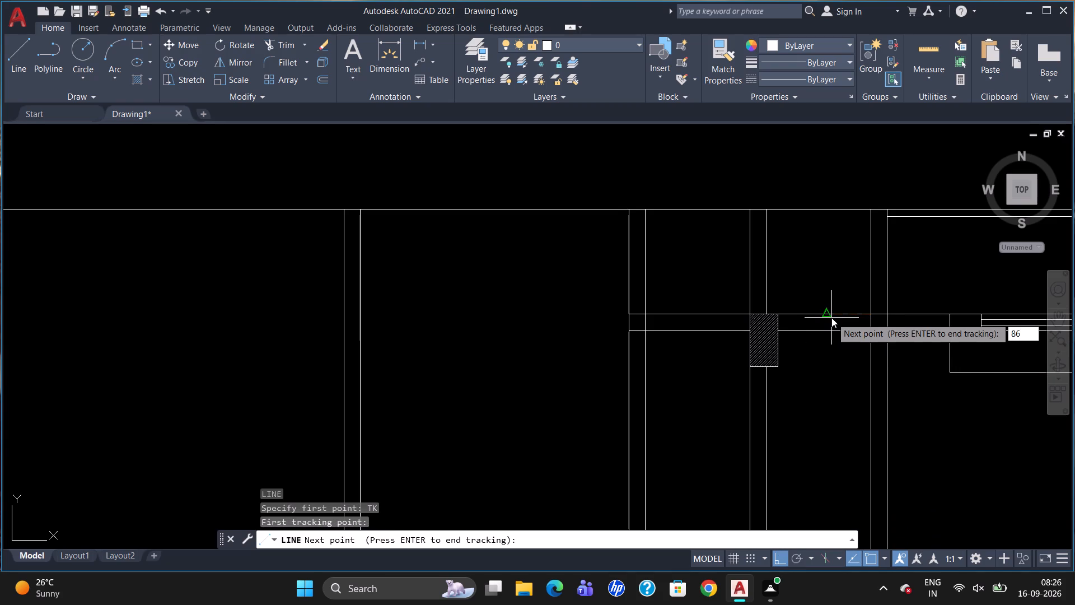
key(BackSpace)
text(50)
key(Return)
key(Return)
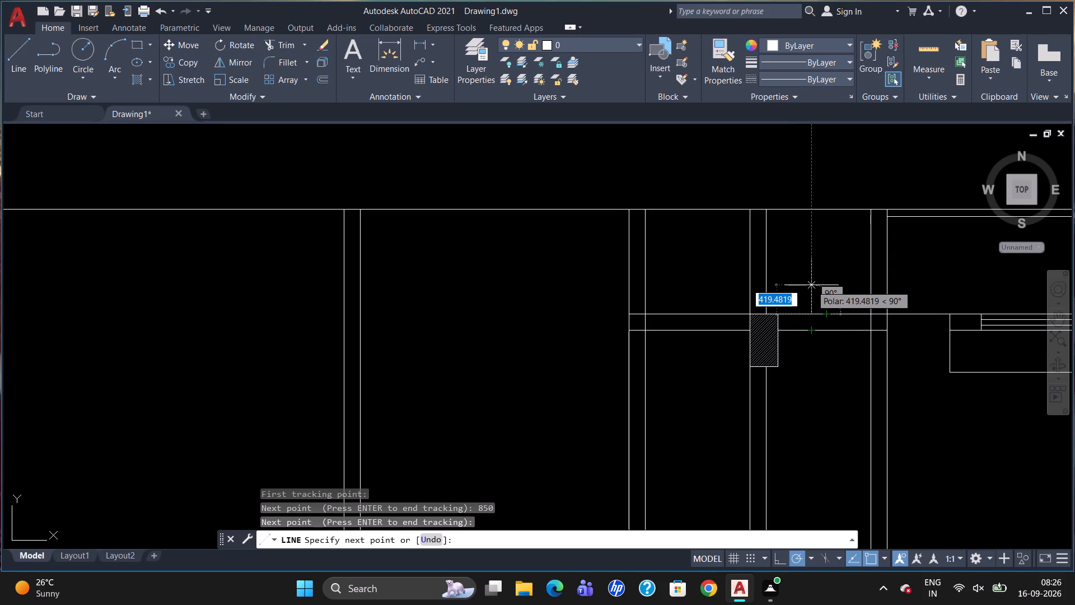
text(400)
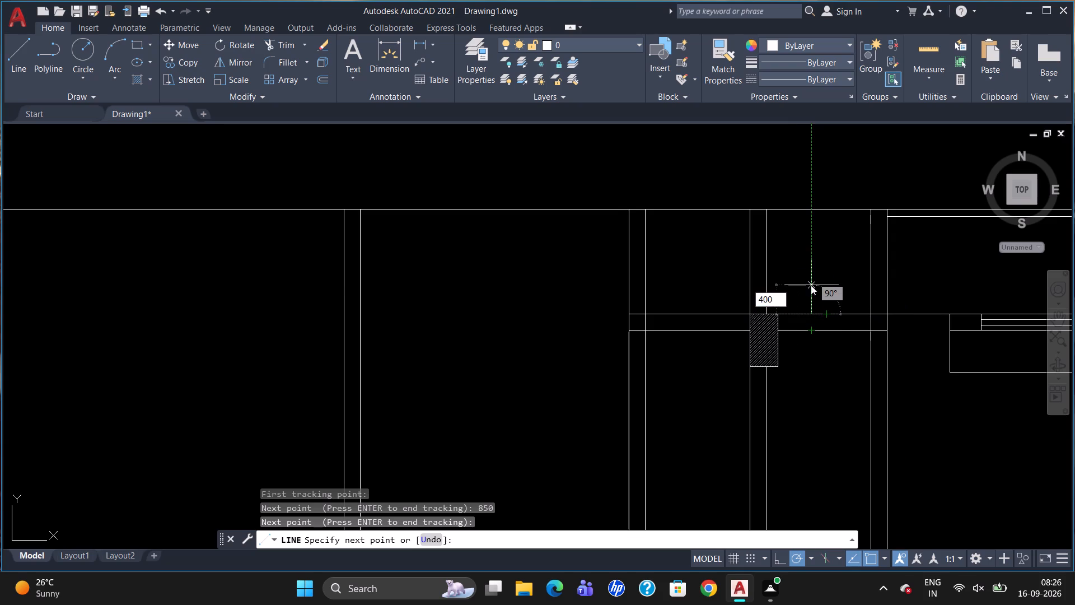
key(Return)
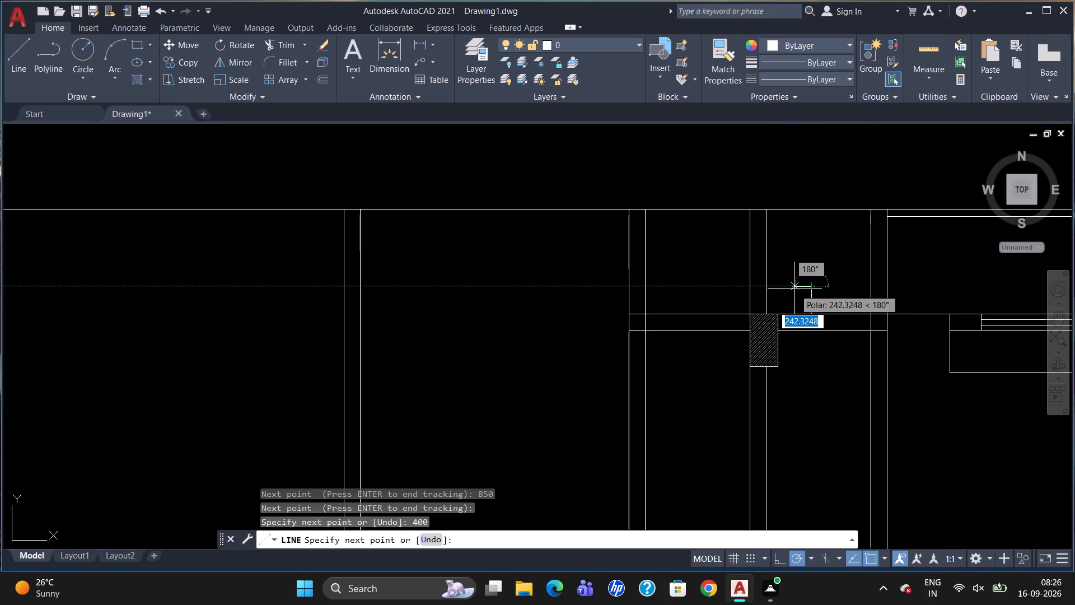
text(100)
key(Return)
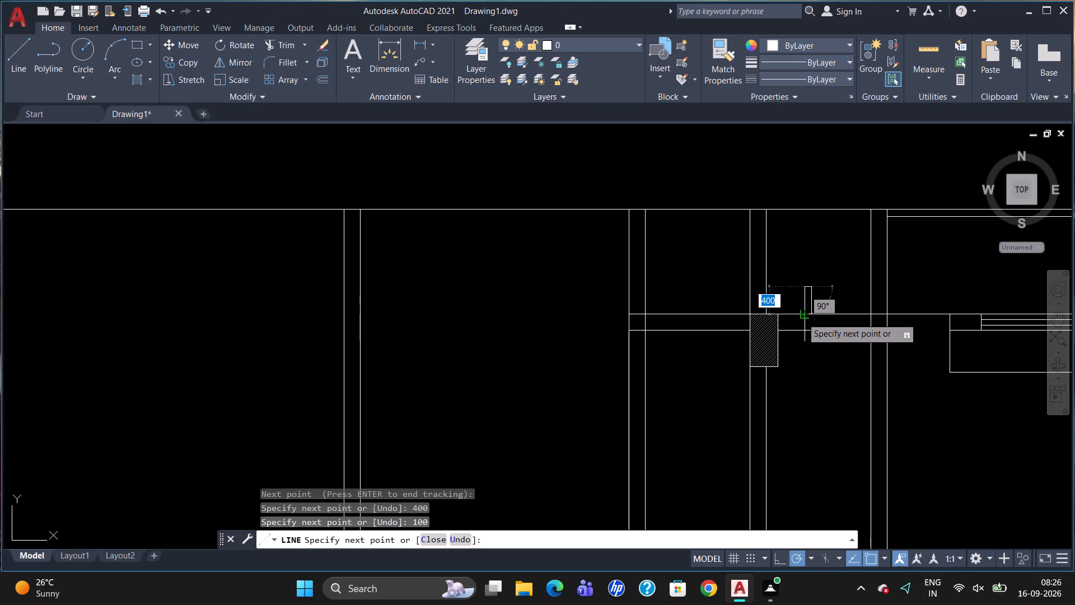
scroll(802, 318, up, 2)
click(810, 308)
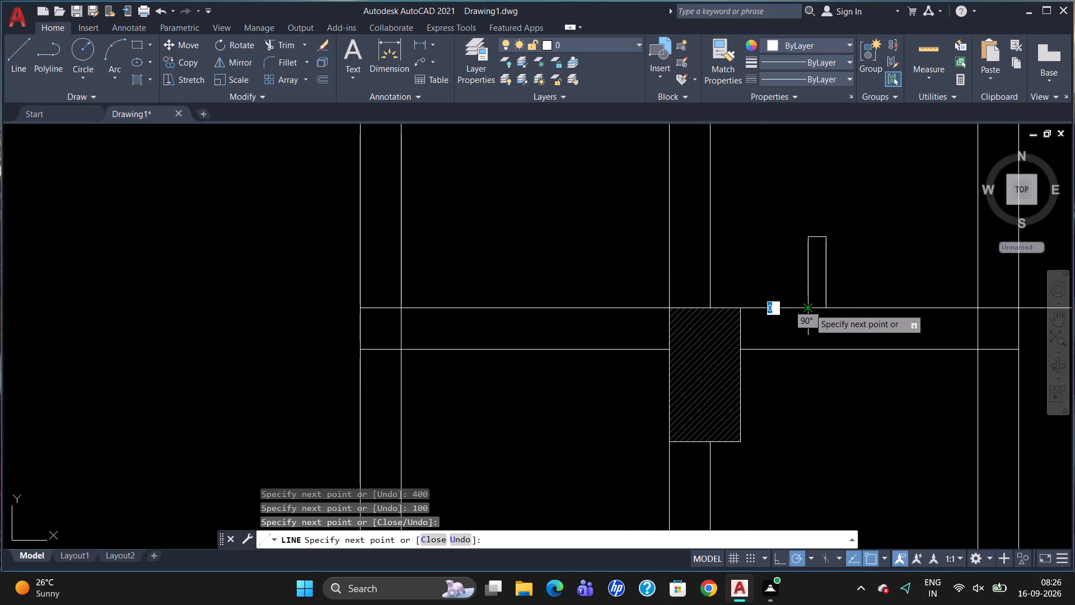
key(Escape)
Draw a vertical line across the wall thickness from the outline's lower east corner to the wall's south face.
key(l)
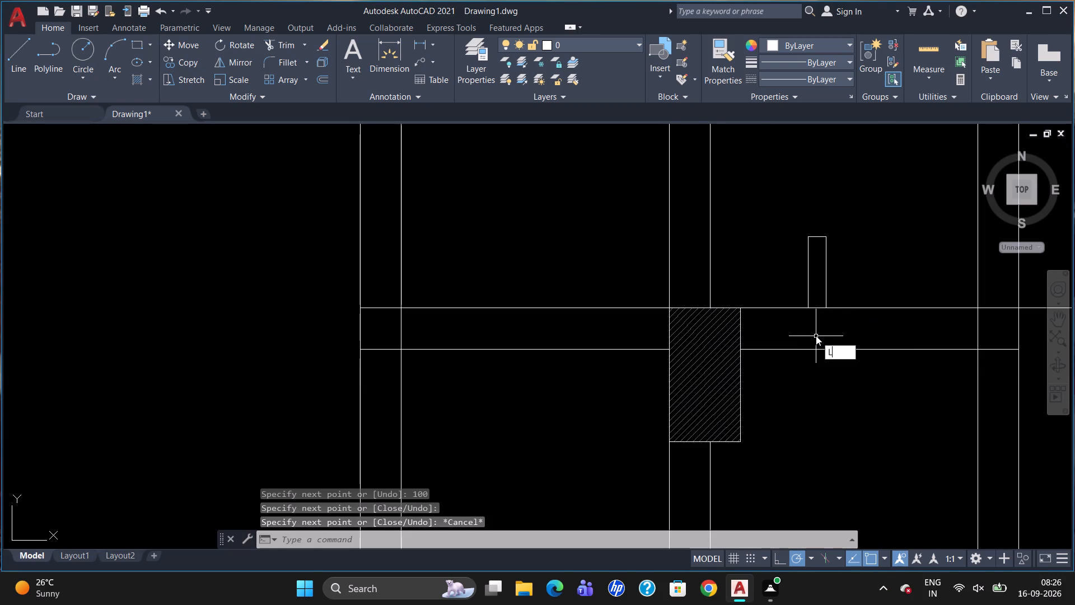
key(Return)
click(825, 308)
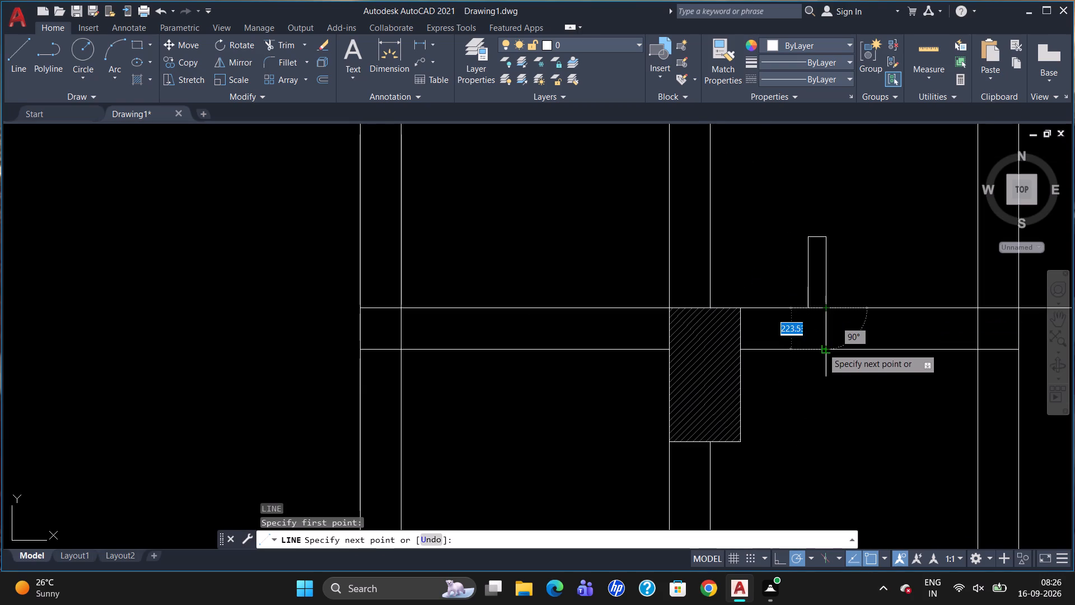
click(826, 349)
key(Escape)
West of the column, draw a line across the wall 1000 east of the third wall's east face, continued as a 400 by 100 outline northward.
scroll(882, 375, down, 1)
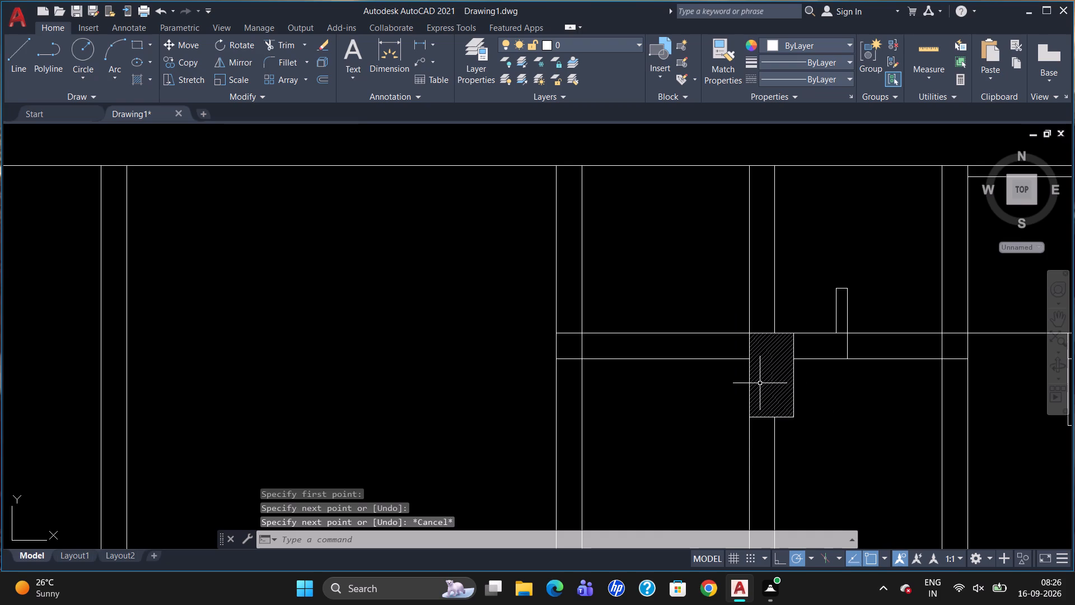
key(l)
key(Return)
text(TK)
key(Return)
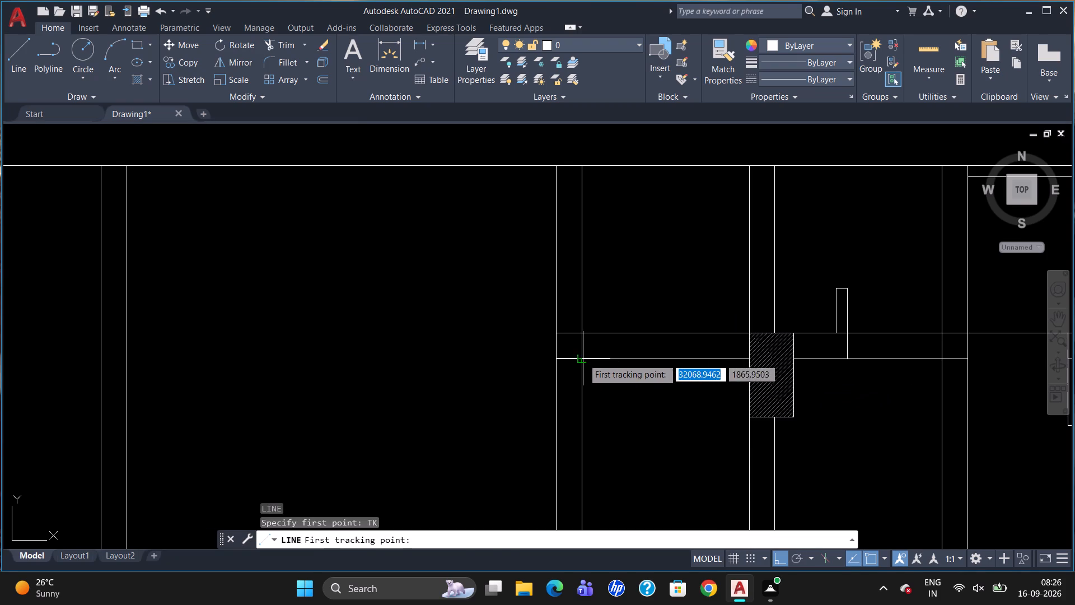
click(578, 355)
key(1)
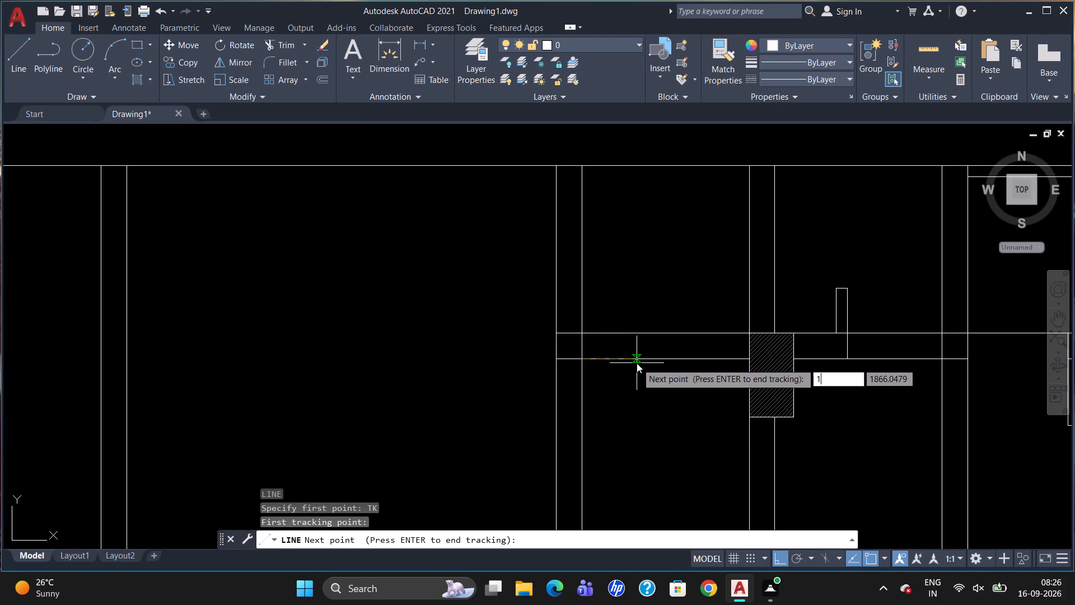
text(00)
key(0)
key(Return)
key(Return)
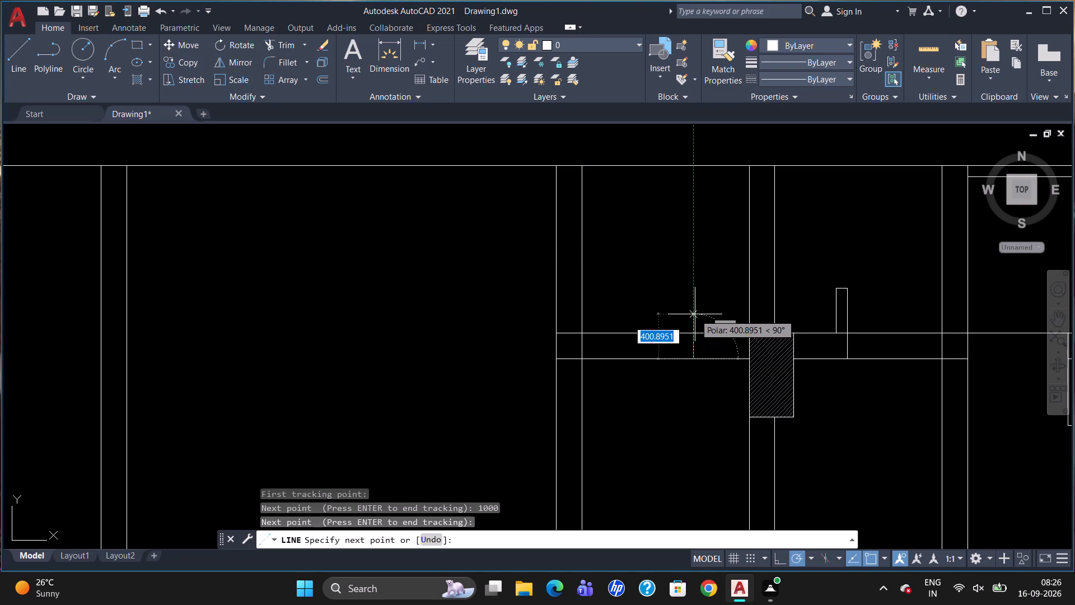
click(694, 333)
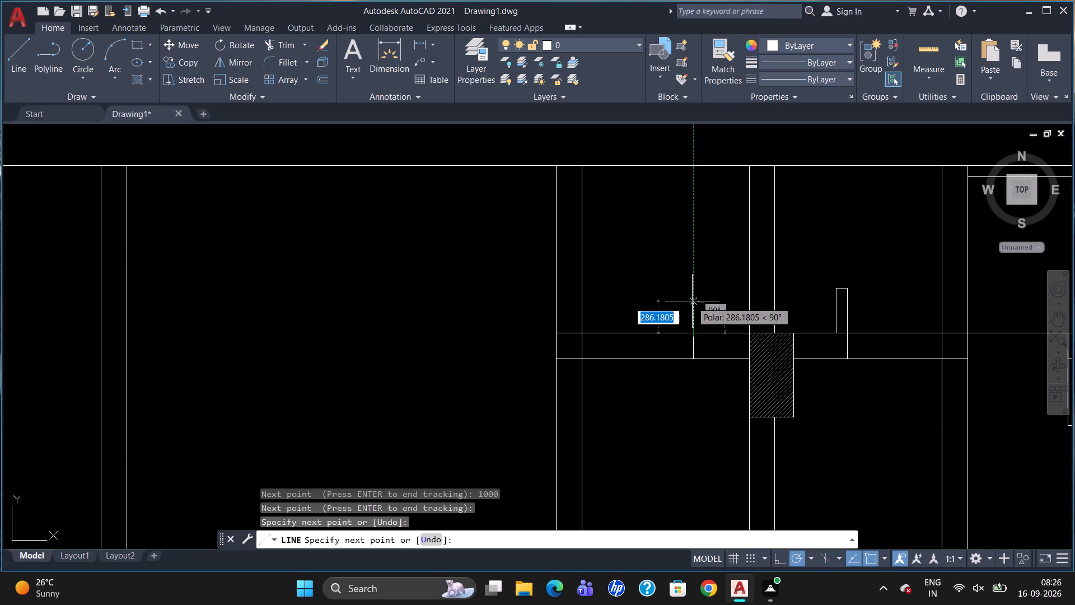
text(400)
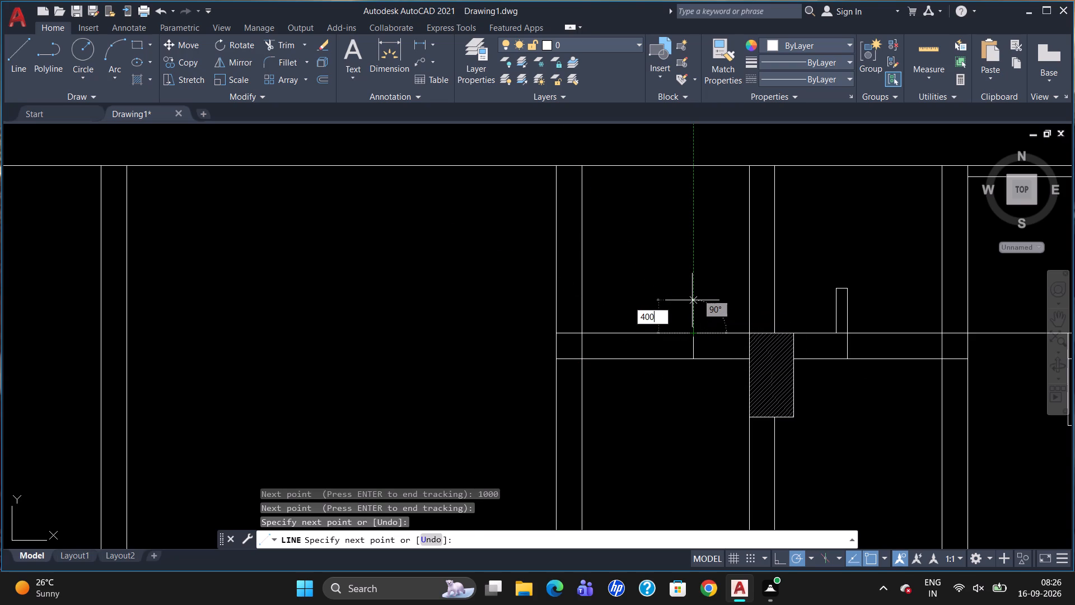
key(Return)
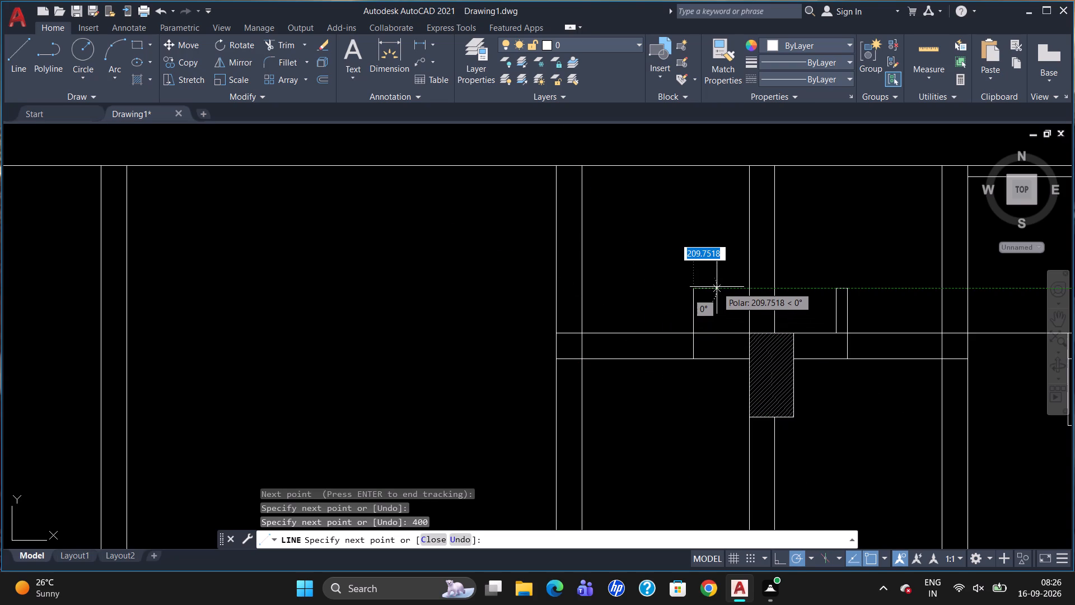
text(100)
key(Return)
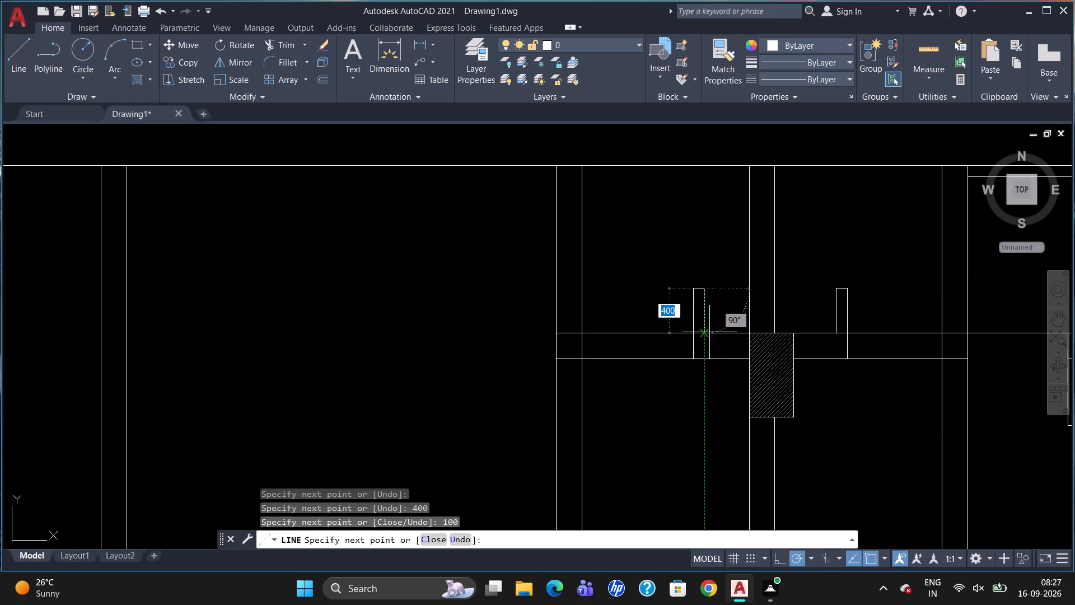
click(707, 334)
key(Escape)
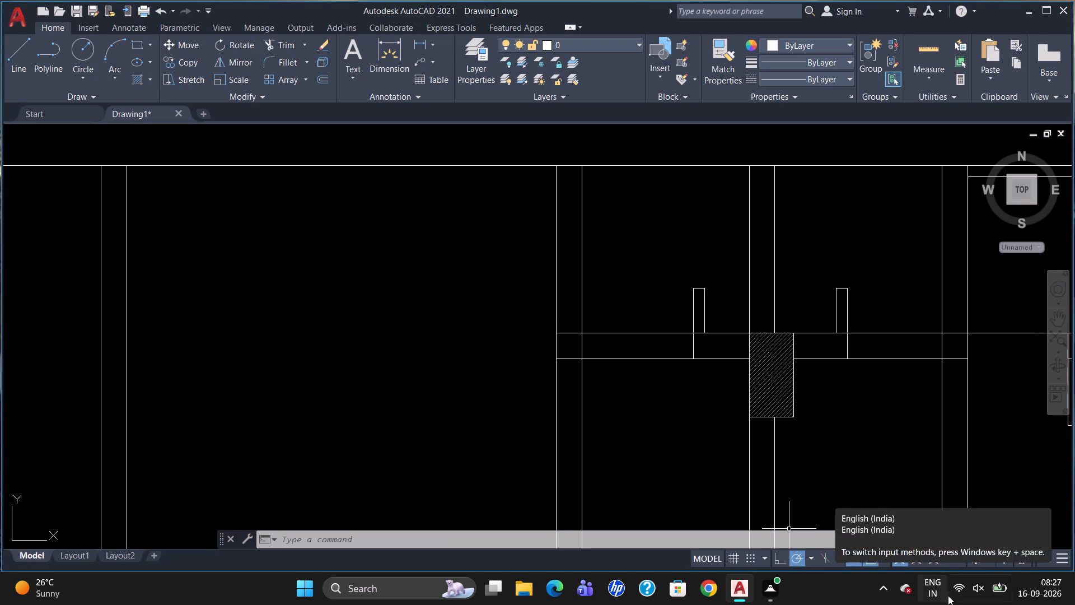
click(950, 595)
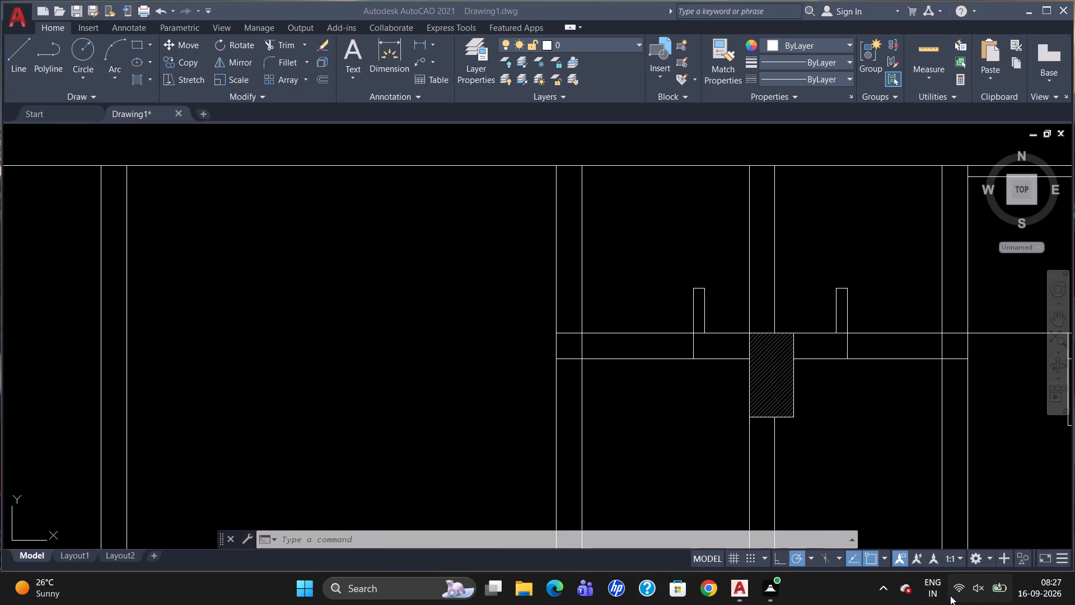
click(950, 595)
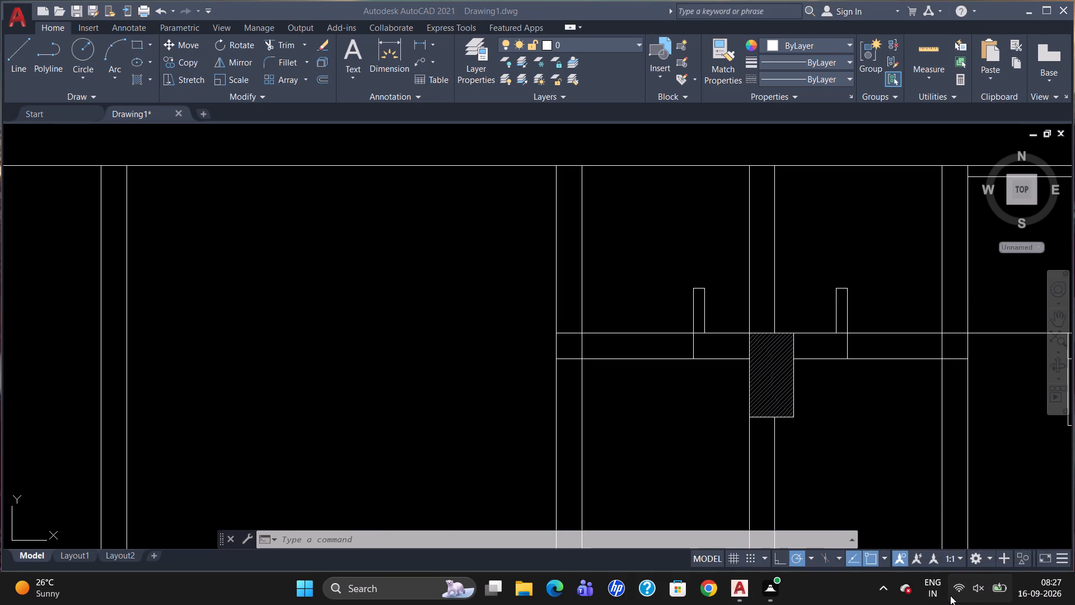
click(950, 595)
Delete the two vertical wall lines running north from the hatched column to the top wall line.
click(777, 285)
click(774, 279)
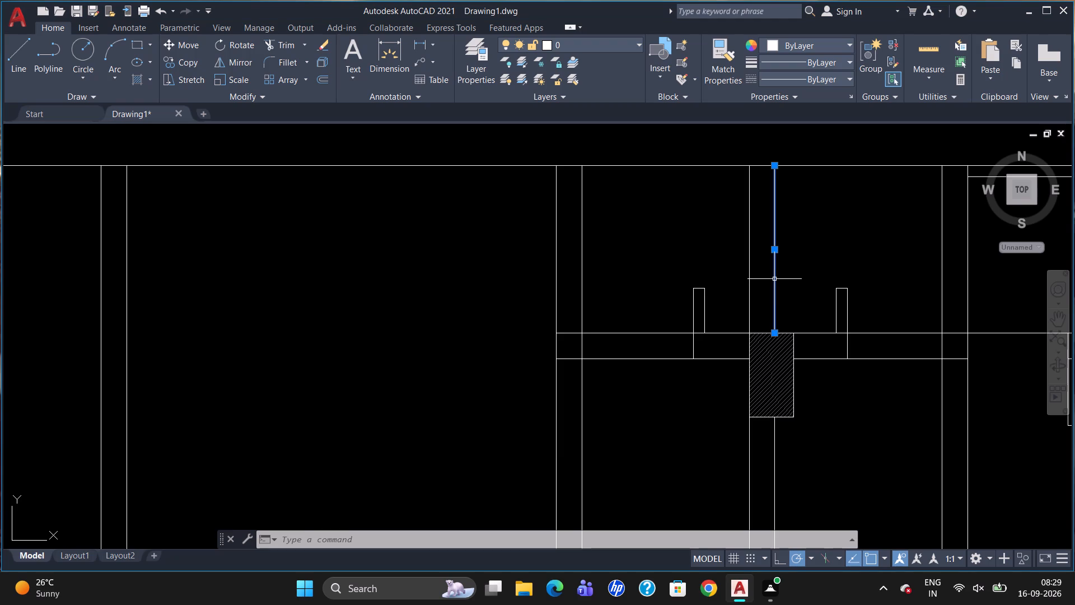
key(Delete)
key(y)
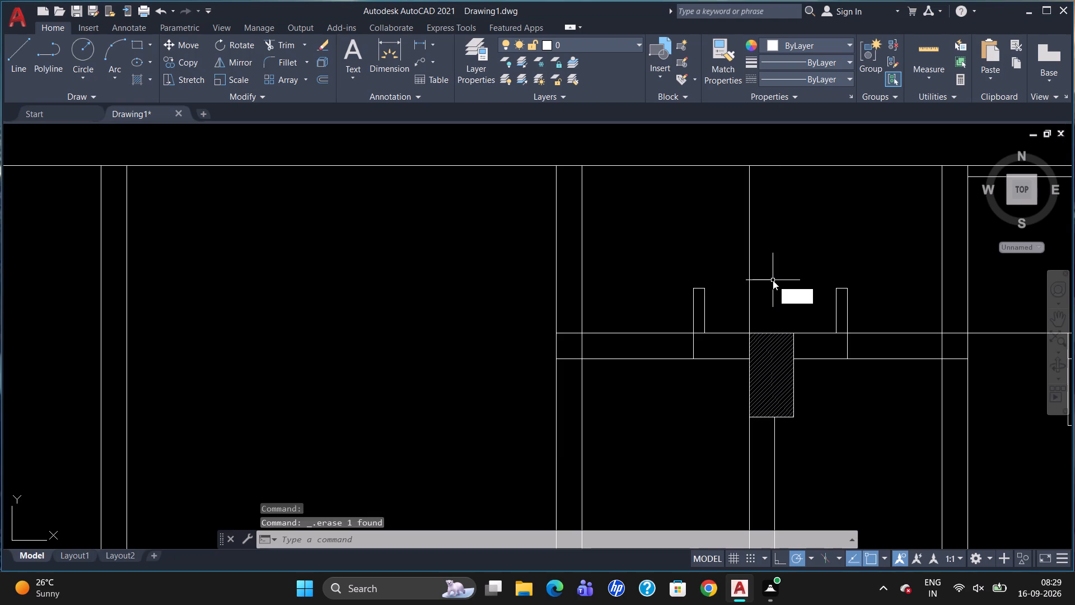
key(BackSpace)
text(TR)
key(Return)
key(Return)
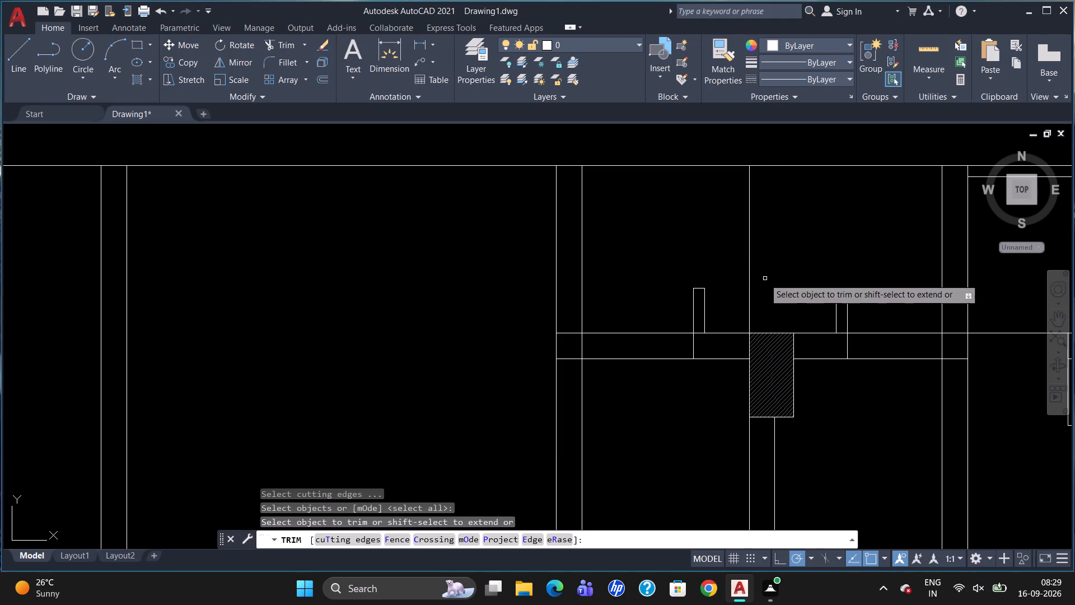
click(749, 280)
click(749, 281)
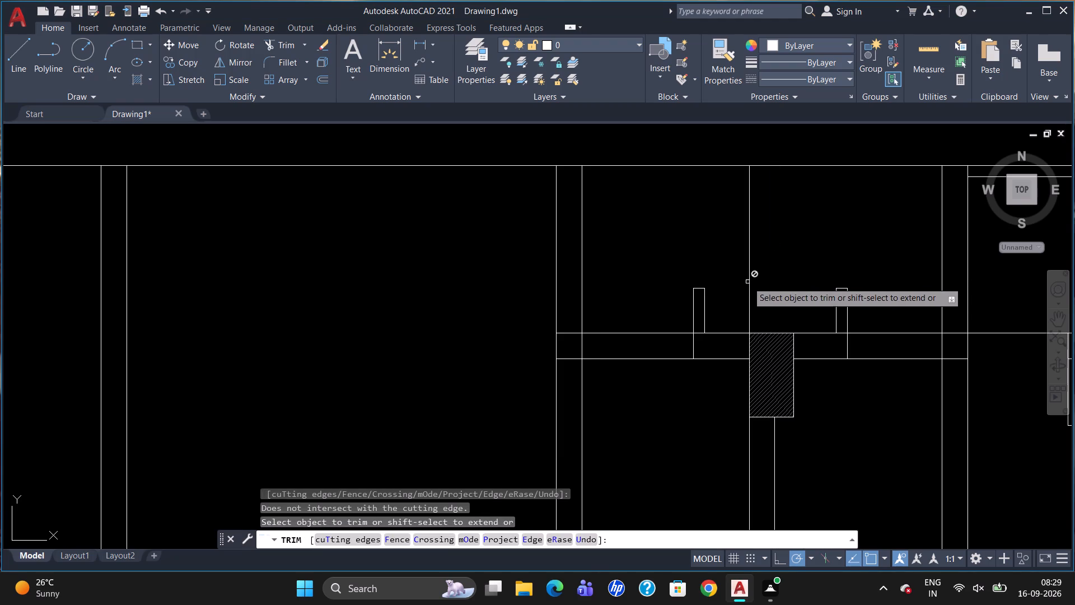
key(Escape)
click(750, 259)
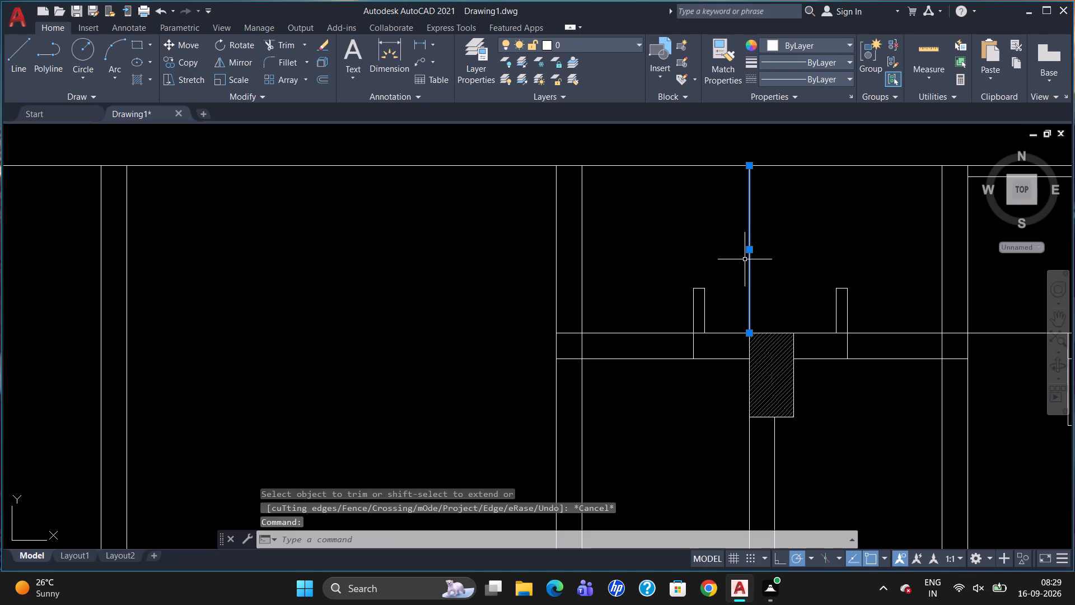
key(Delete)
Draw a horizontal line joining the facing top corners of the two narrow outlines north of the column.
scroll(742, 262, down, 2)
scroll(780, 268, up, 1)
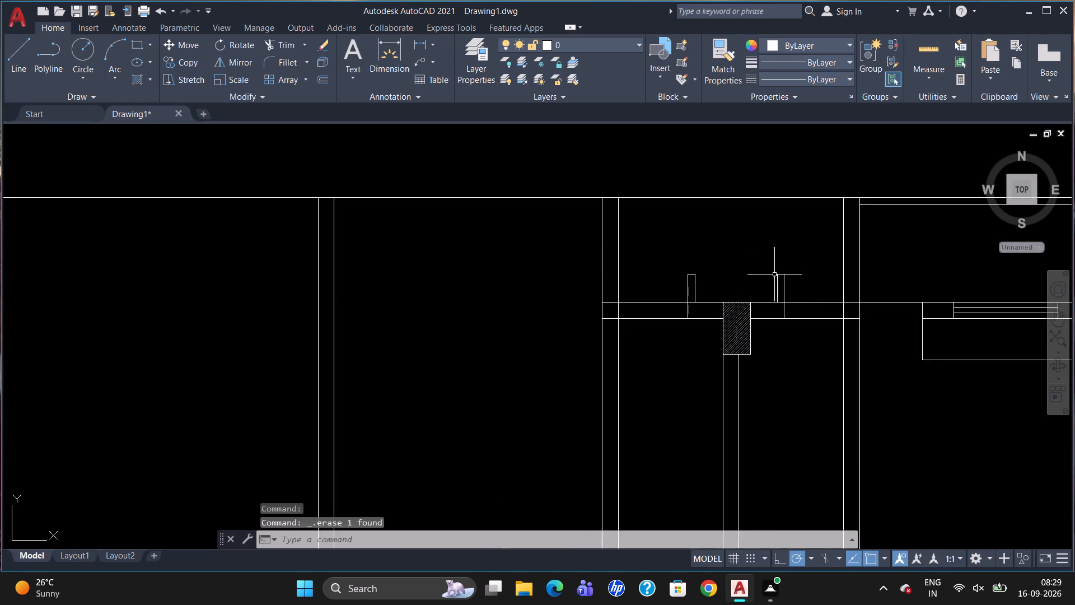
scroll(774, 275, up, 1)
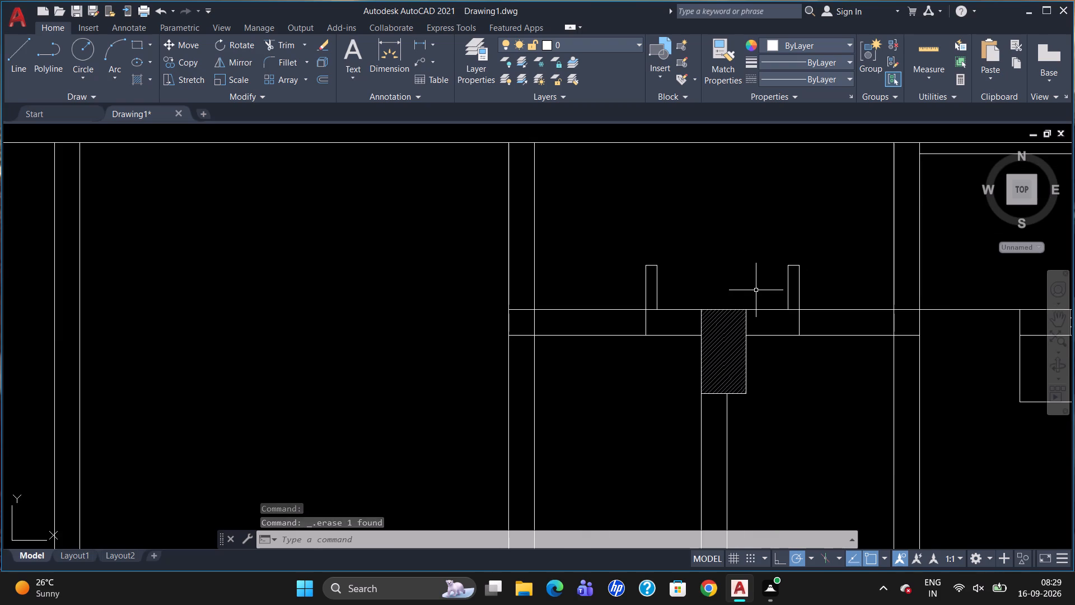
key(l)
key(Return)
click(661, 268)
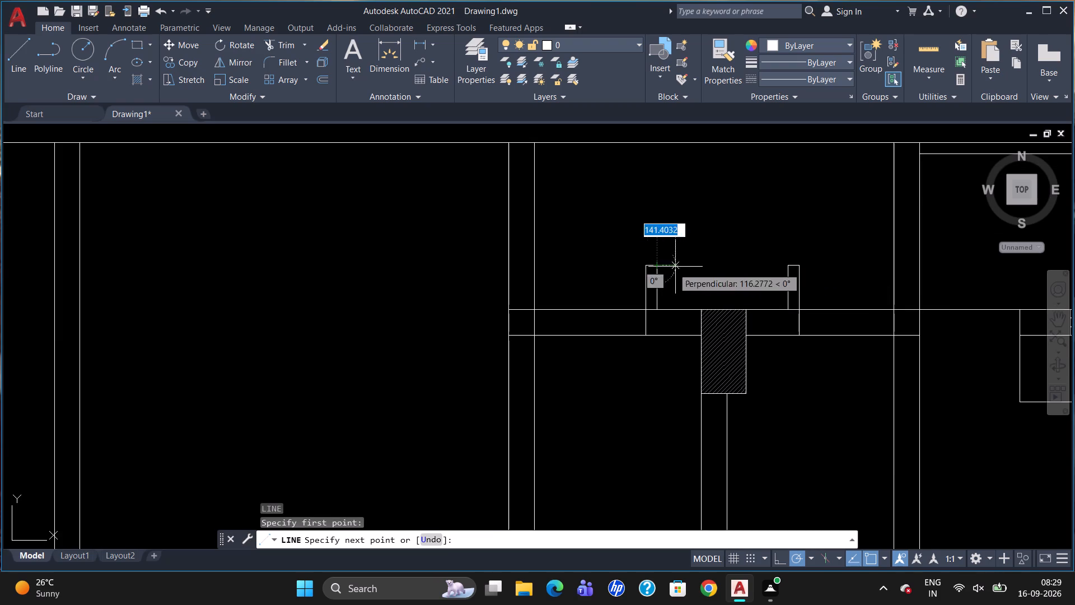
click(786, 266)
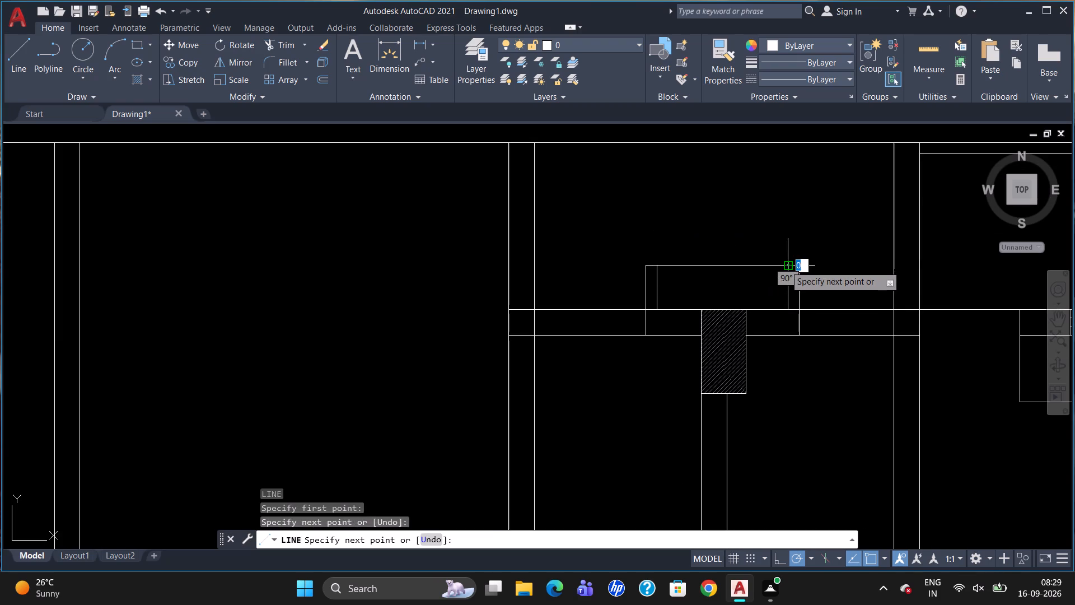
key(Escape)
Offset the joining line between the two outlines 100 to the south.
key(o)
key(Return)
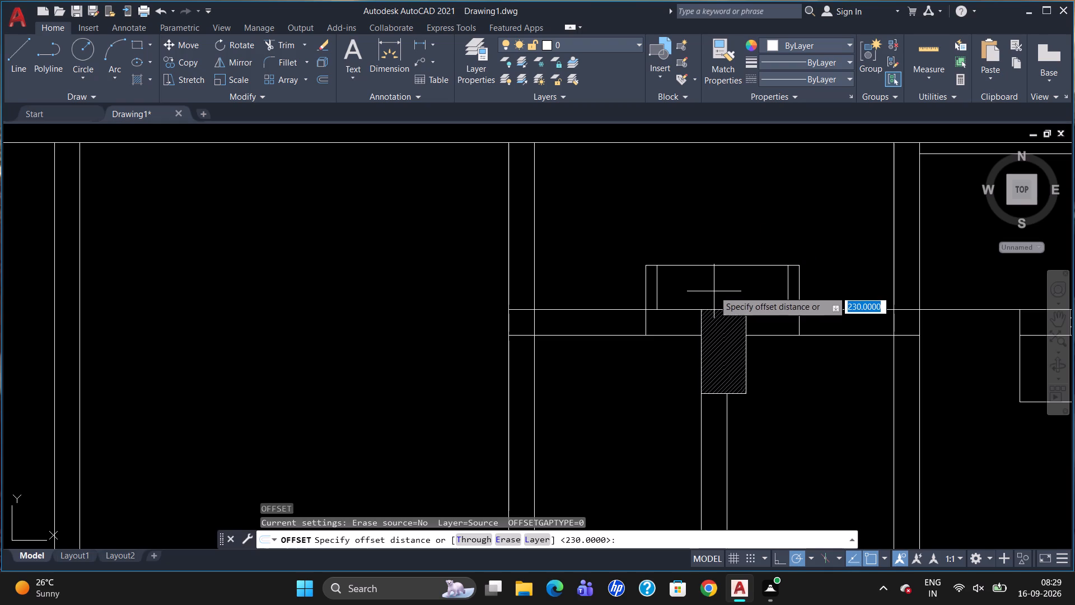
text(100)
key(Return)
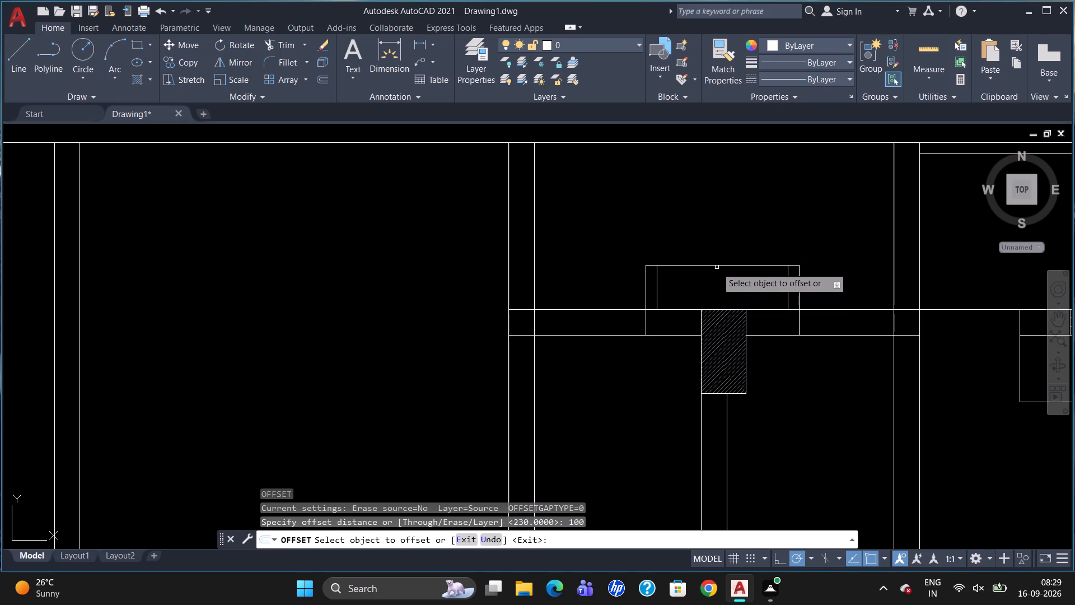
click(717, 266)
click(719, 275)
key(Escape)
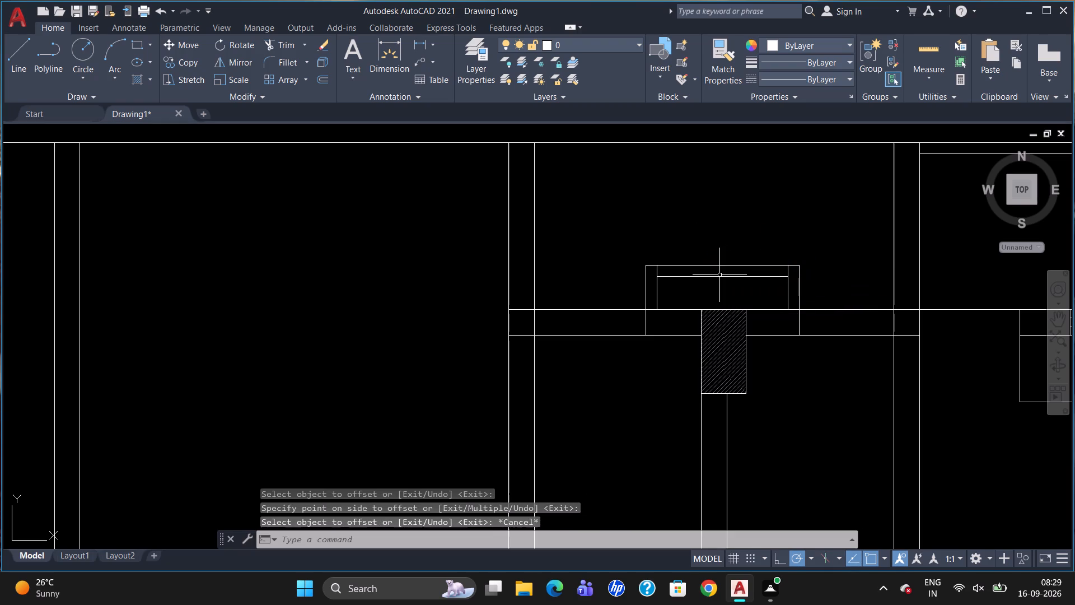
Draw two crossing diagonals between the corners of the inner rectangle formed north of the column.
key(l)
key(Return)
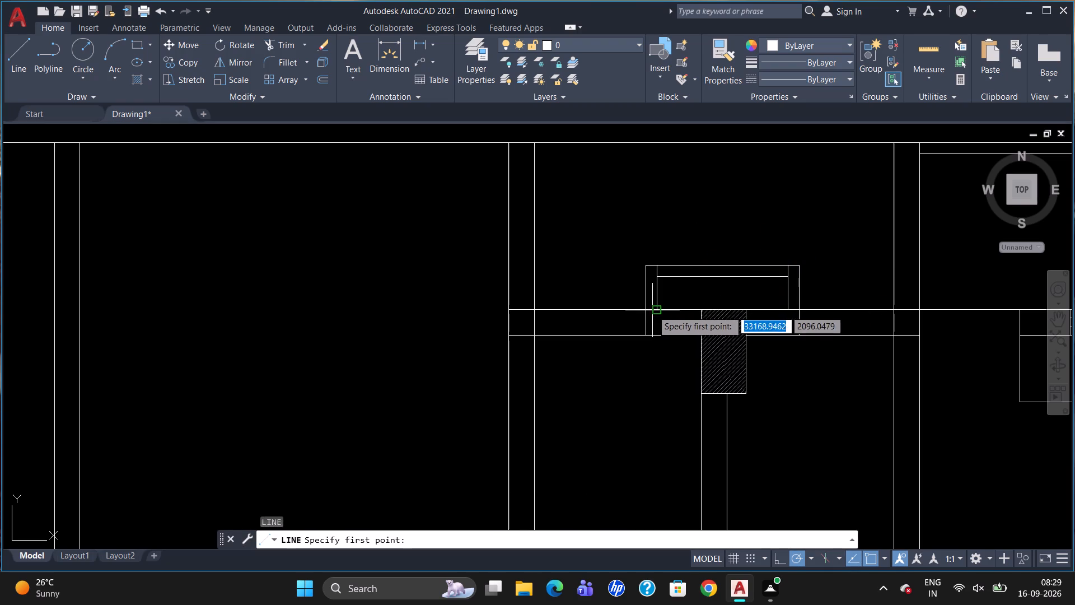
click(656, 305)
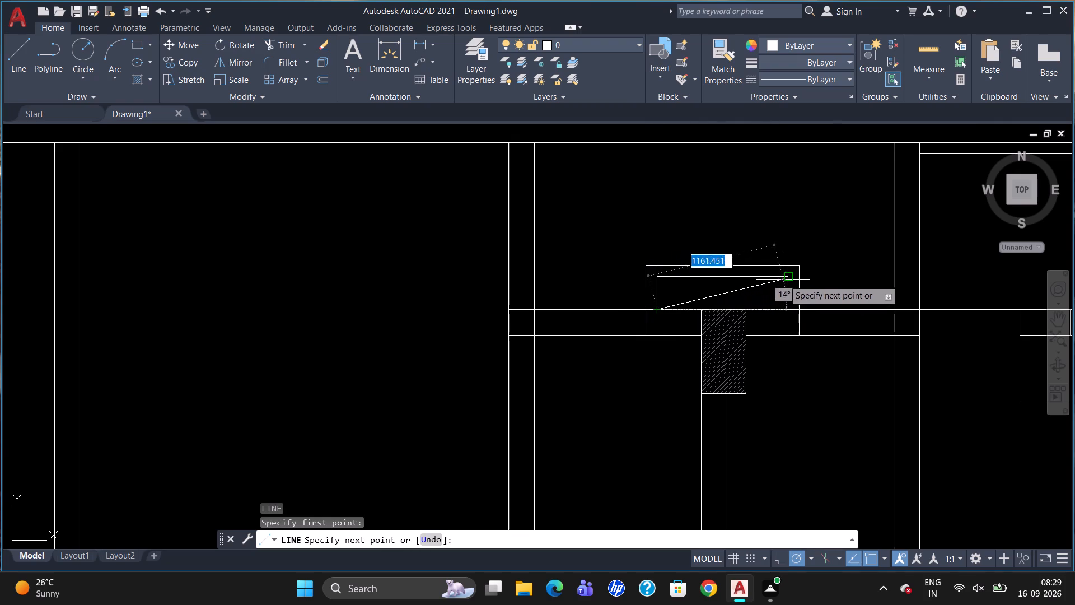
click(786, 279)
key(Escape)
key(l)
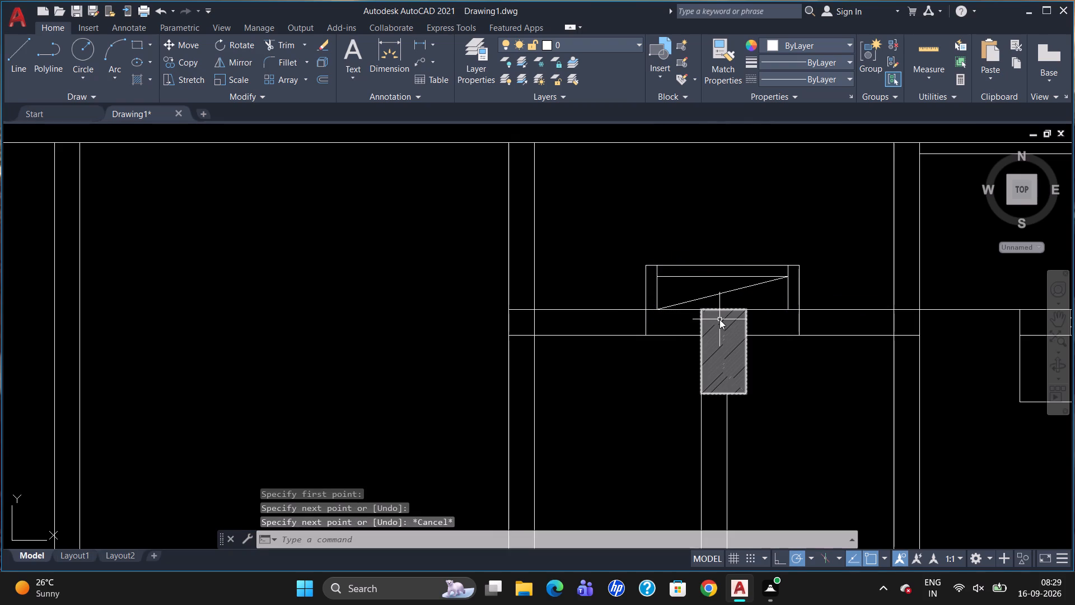
key(Return)
click(657, 281)
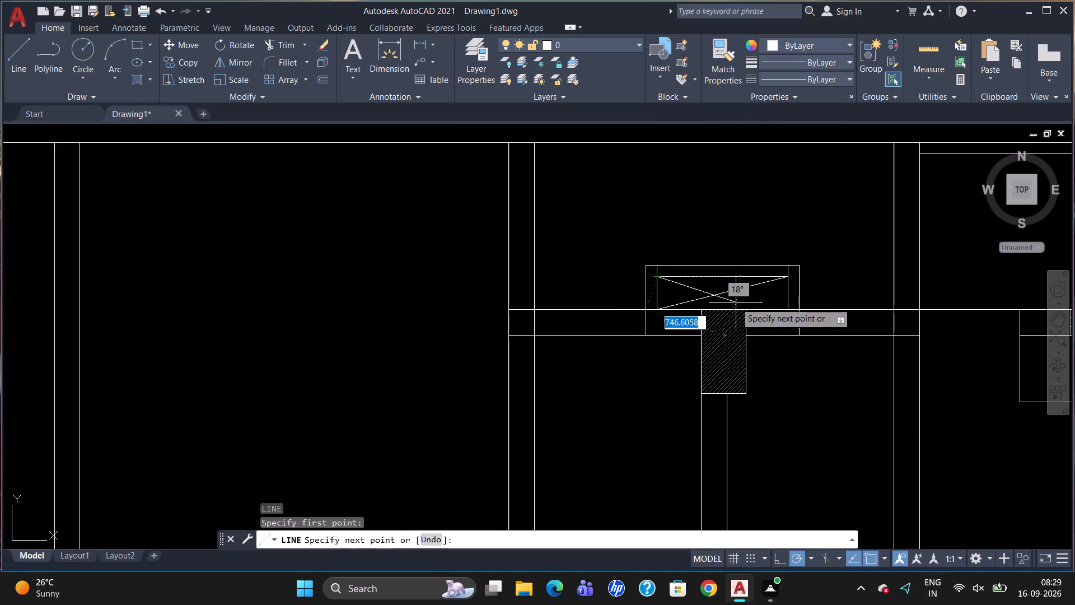
click(785, 306)
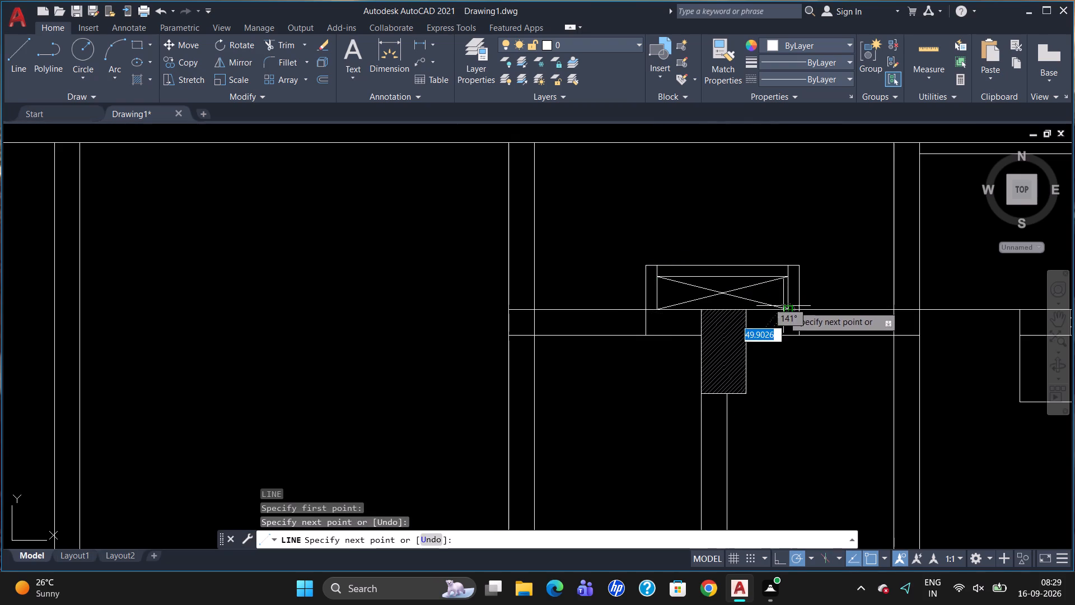
key(Escape)
Offset the two lines crossing the wall below the boxed outline 600 outward, one east and one west.
key(o)
key(Return)
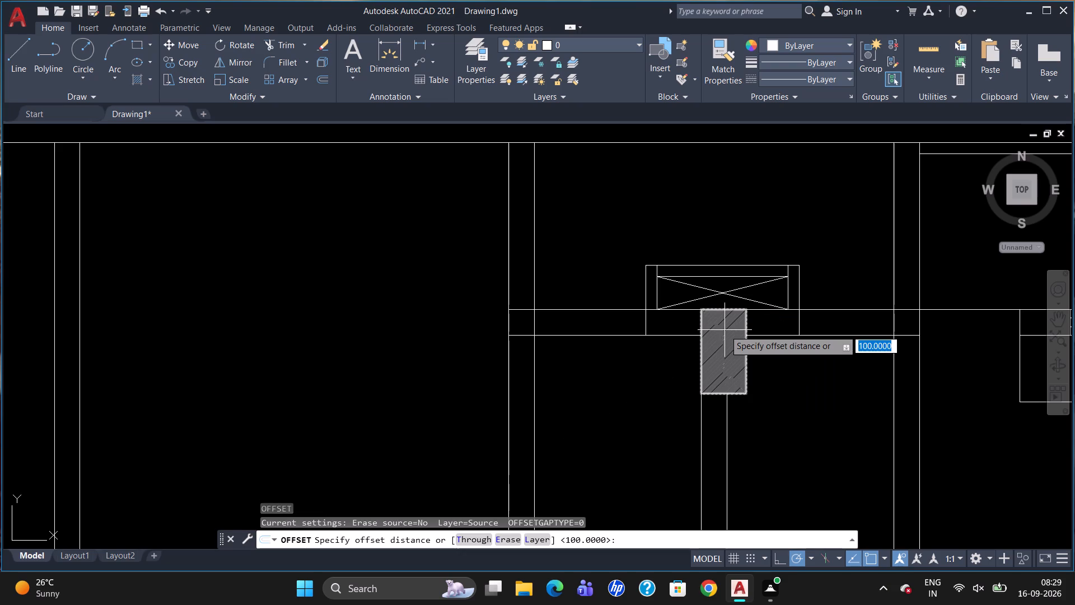
text(600)
key(Return)
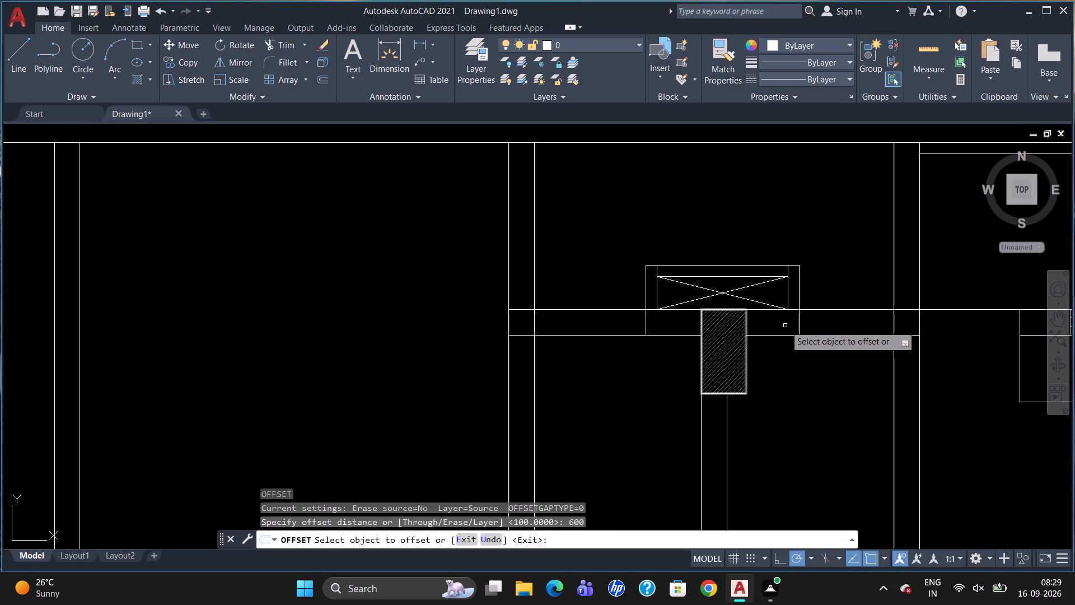
click(800, 327)
click(823, 327)
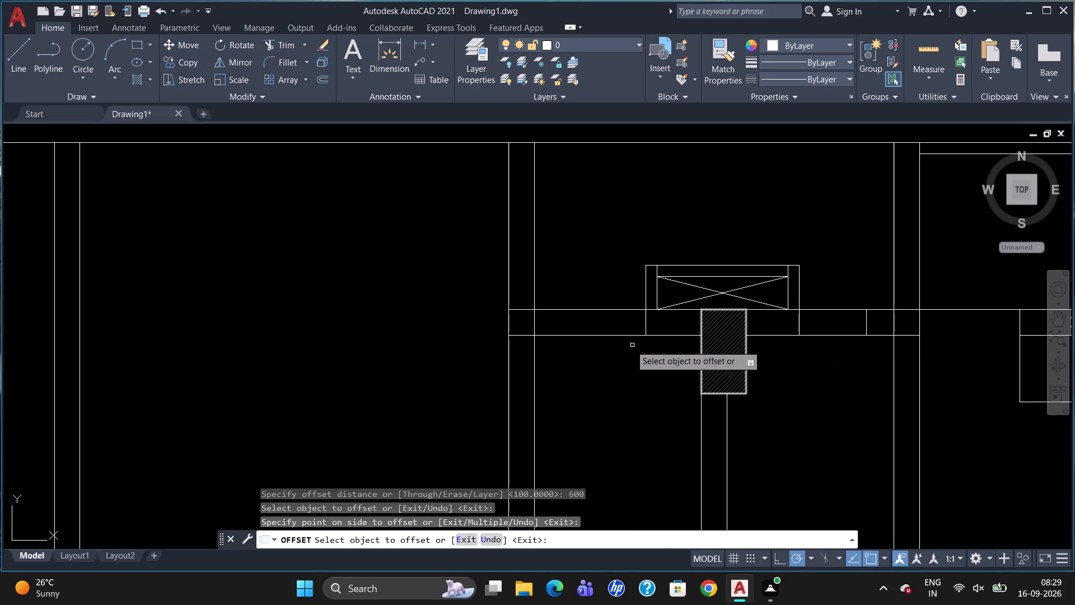
click(646, 322)
click(608, 331)
key(Escape)
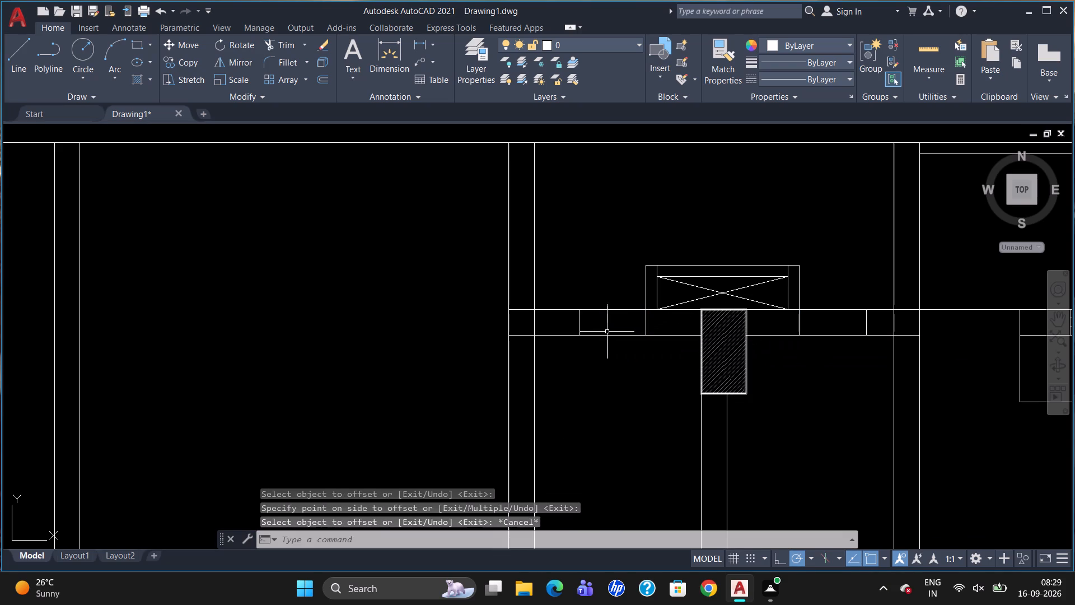
Trim the overlapping wall-face segments where the horizontal wall meets the vertical walls east and west of the column.
text(TR)
key(Return)
key(Return)
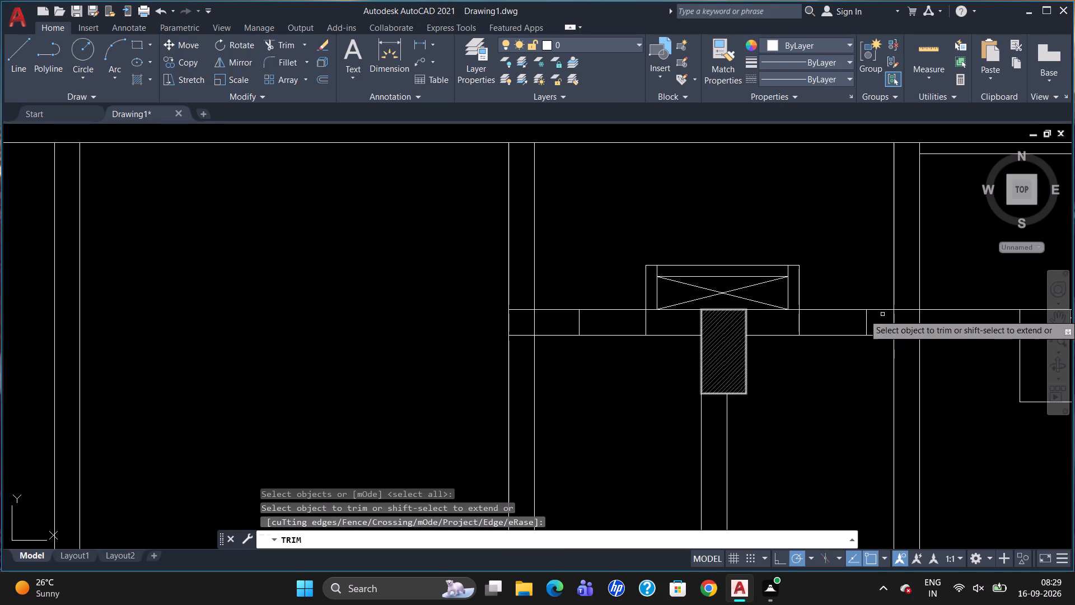
click(905, 310)
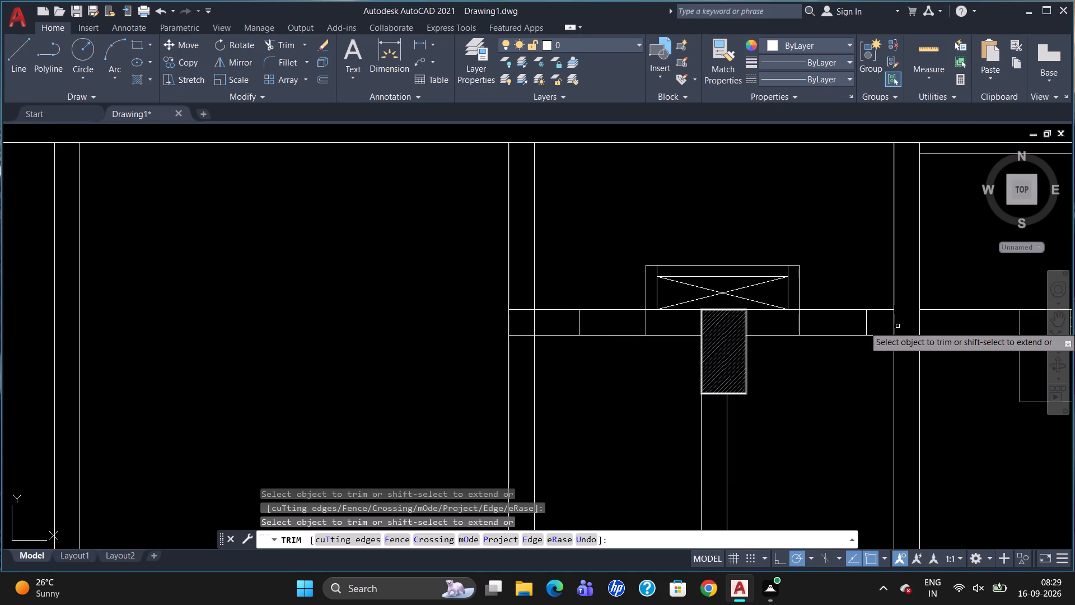
click(894, 321)
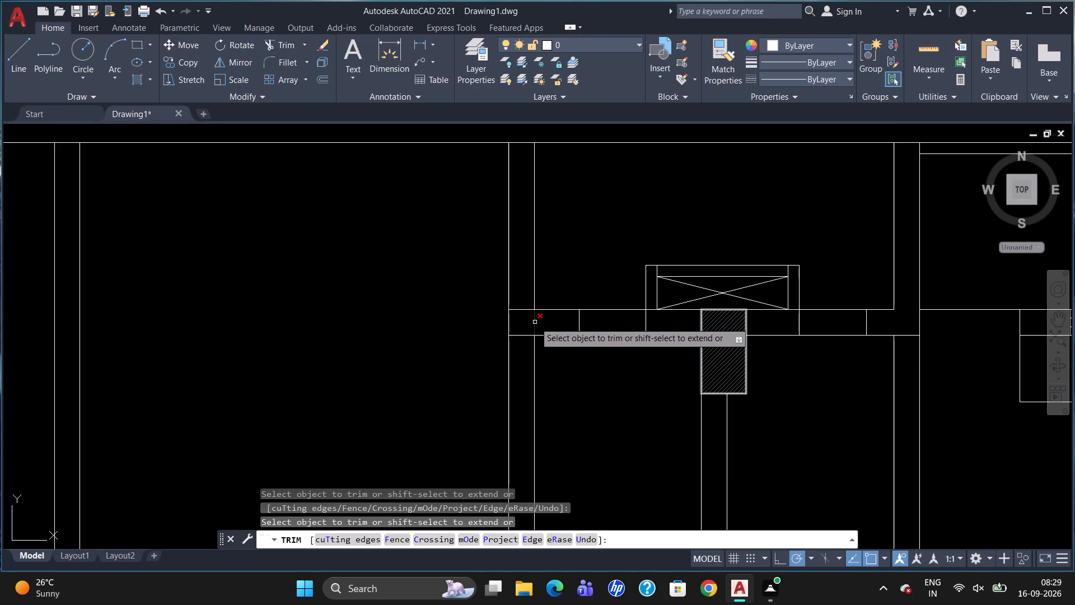
click(535, 322)
click(518, 309)
scroll(644, 231, down, 1)
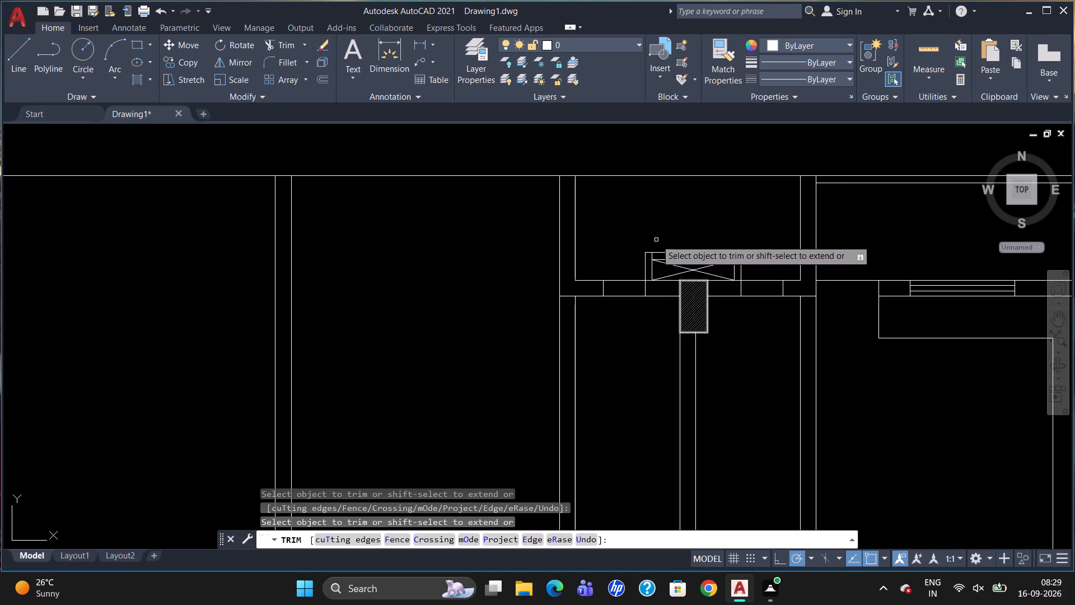
scroll(657, 239, down, 1)
key(Escape)
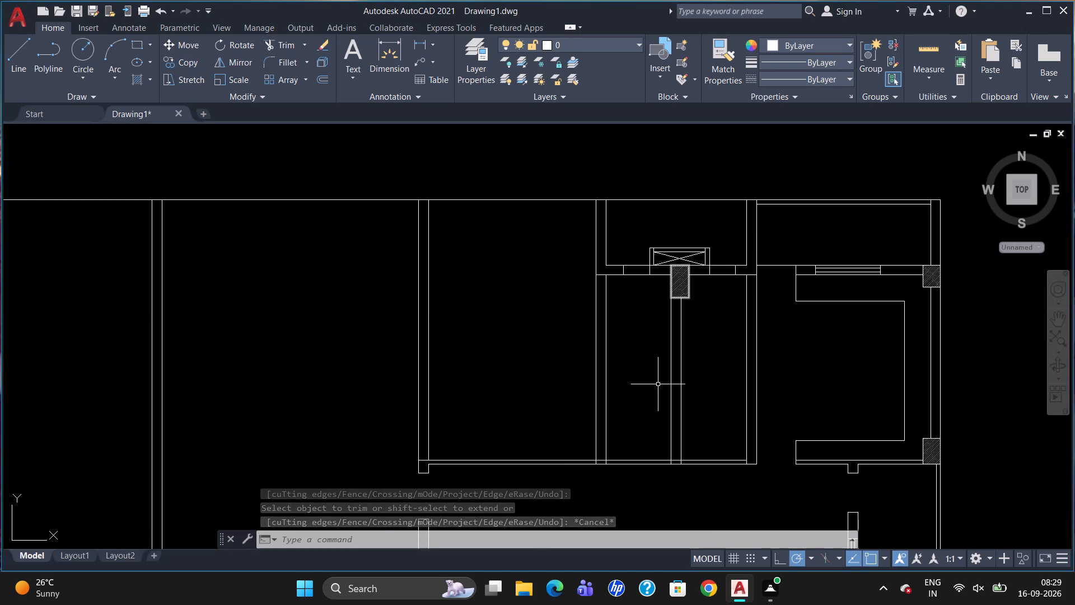
Copy the hatched column with its outline about 3823 straight south to the lower horizontal wall, aligned with the same vertical wall.
scroll(755, 343, down, 1)
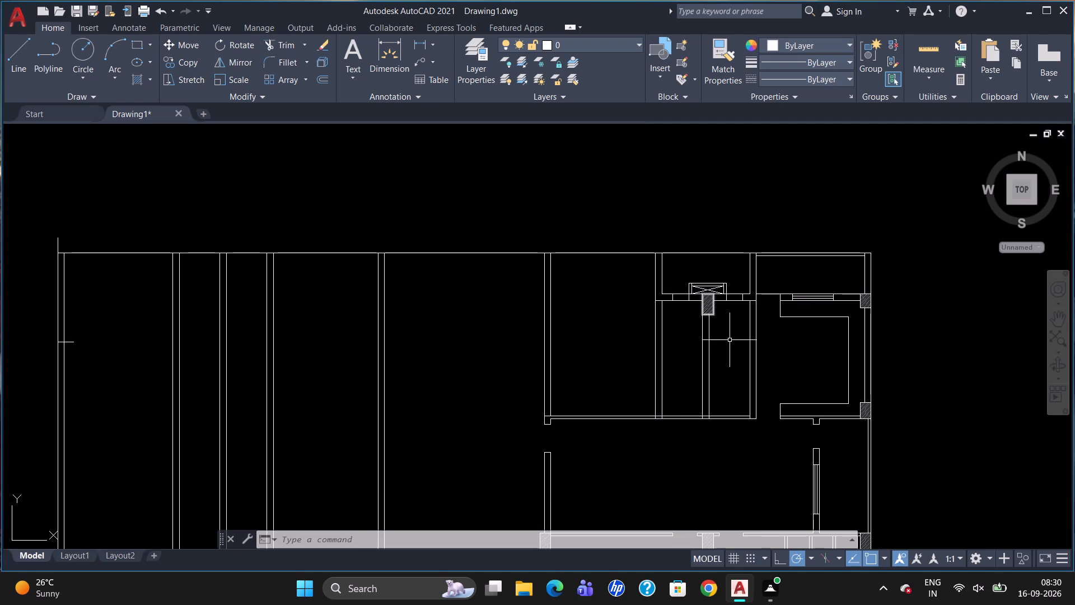
click(707, 304)
text(CO)
key(Return)
click(703, 291)
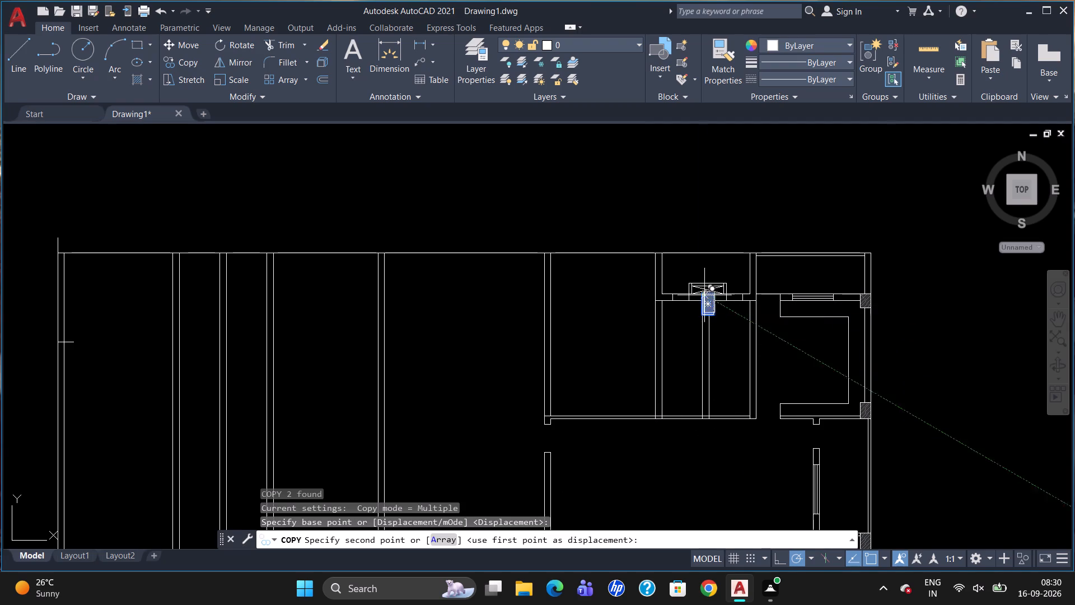
scroll(699, 401, up, 3)
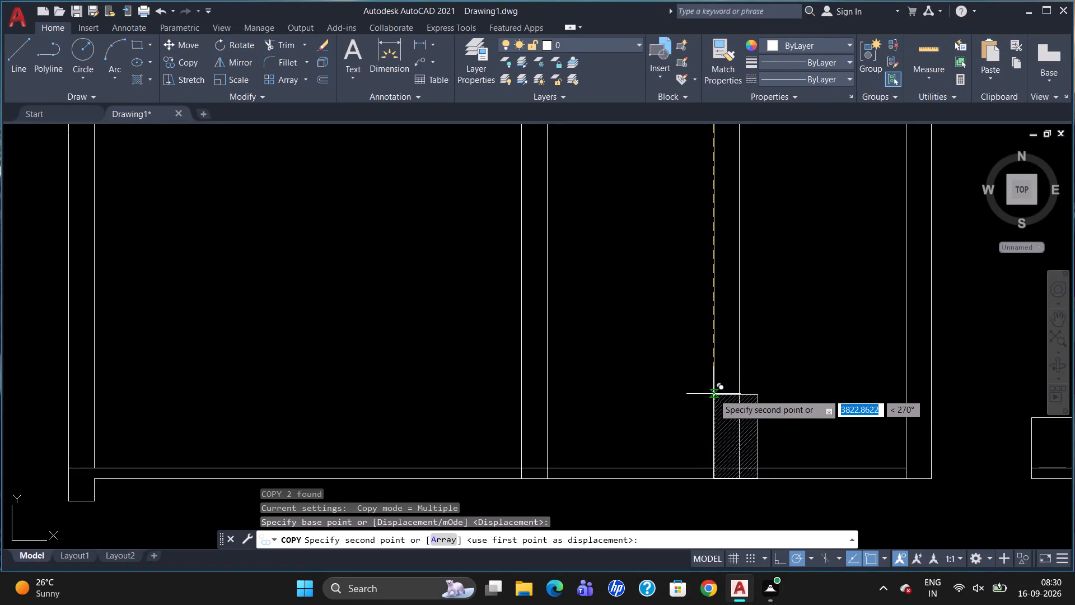
click(713, 394)
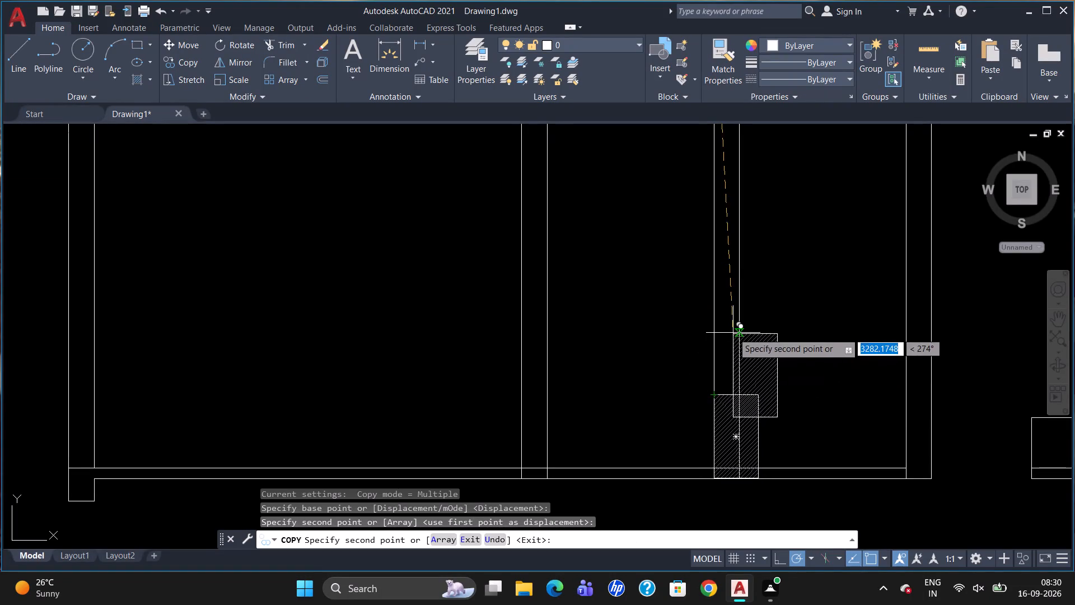
key(Escape)
Move the newly copied hatched column with its outline so its southwest corner meets the lower wall's outer face line.
scroll(735, 448, up, 3)
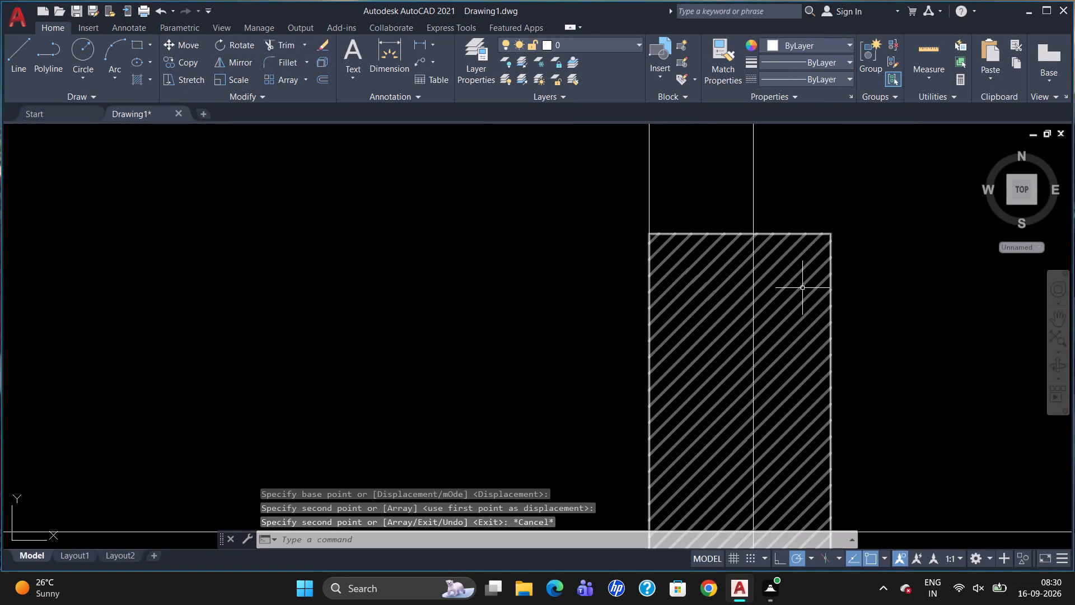
scroll(802, 288, down, 1)
scroll(816, 495, up, 1)
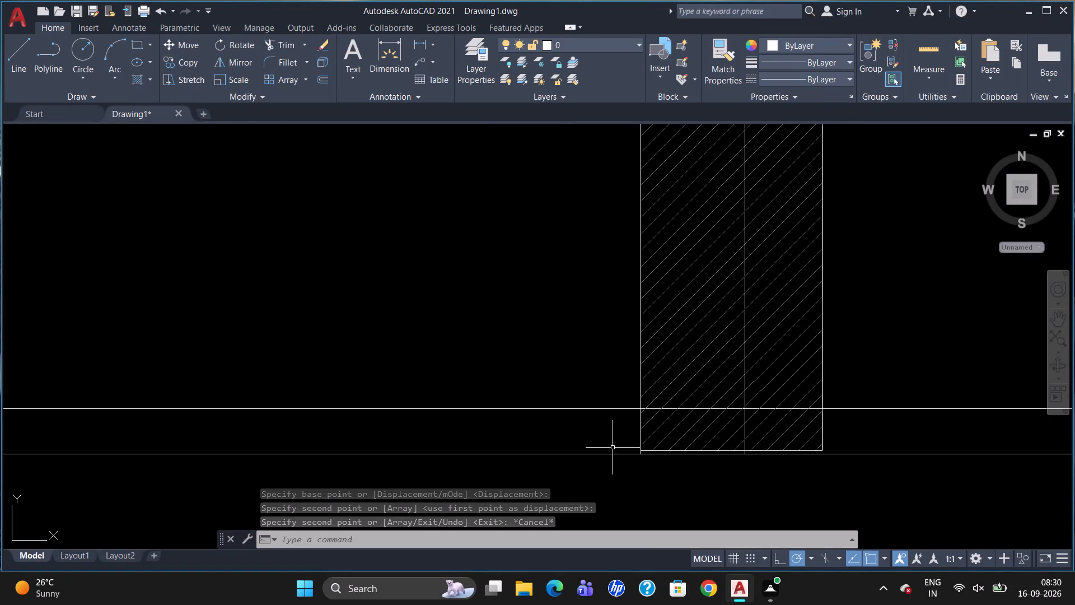
click(640, 437)
key(m)
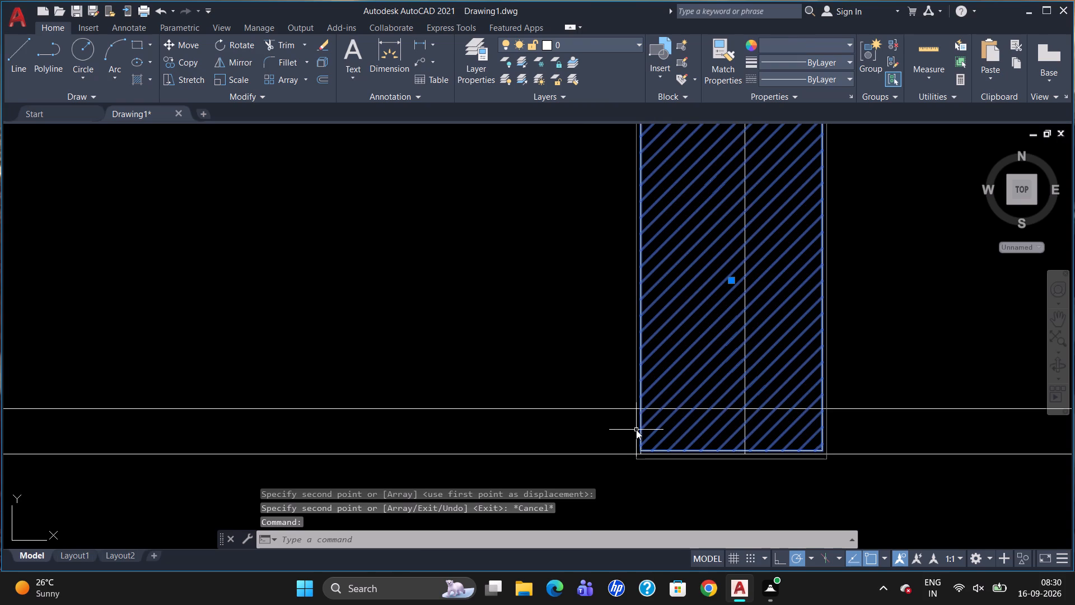
key(Return)
scroll(641, 458, up, 3)
drag(642, 431, 644, 438)
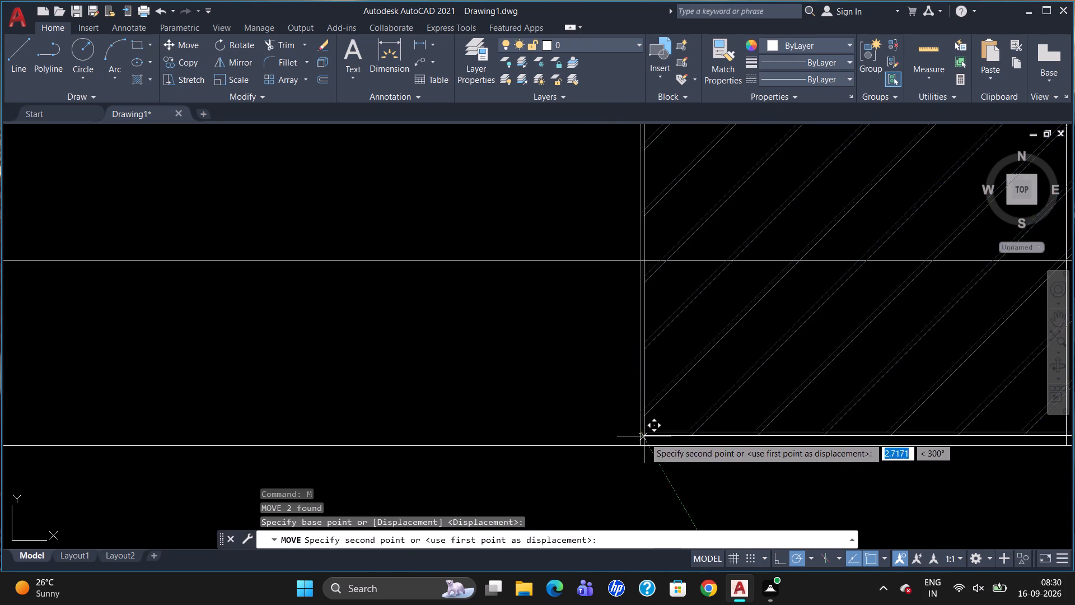
drag(644, 438, 645, 442)
click(641, 442)
scroll(594, 411, down, 4)
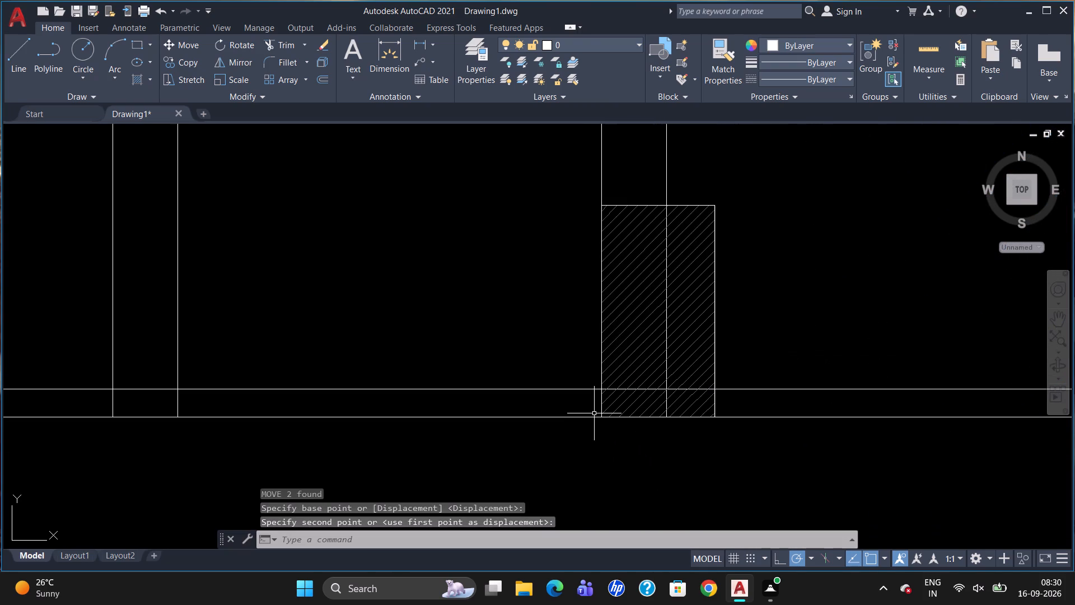
Break the lower wall's inner face line at both column sides, and the vertical wall's east face line at the column's top edge.
text(BR)
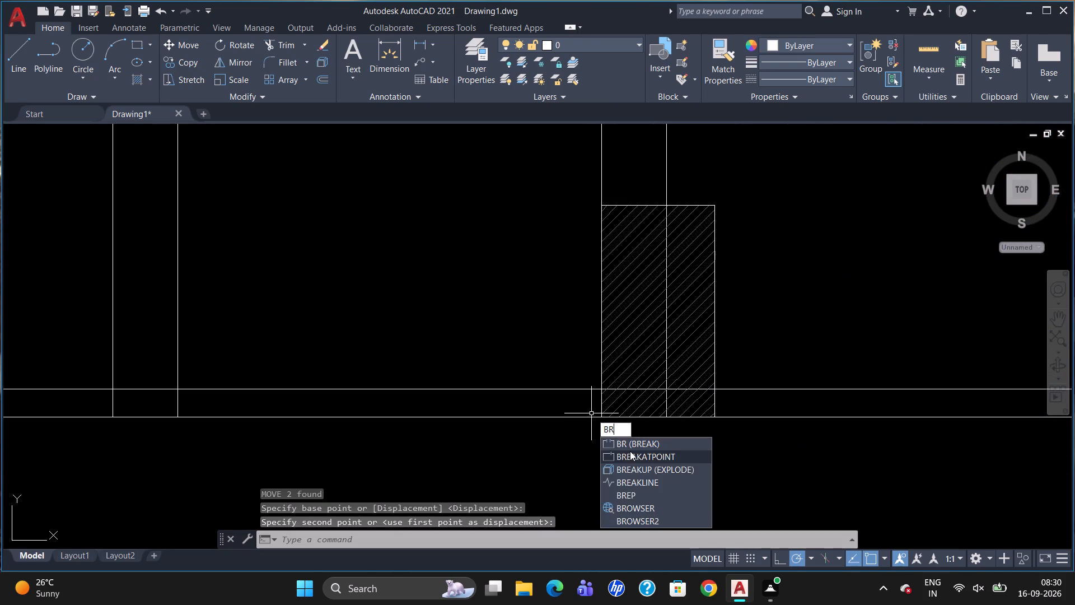
click(629, 451)
click(728, 391)
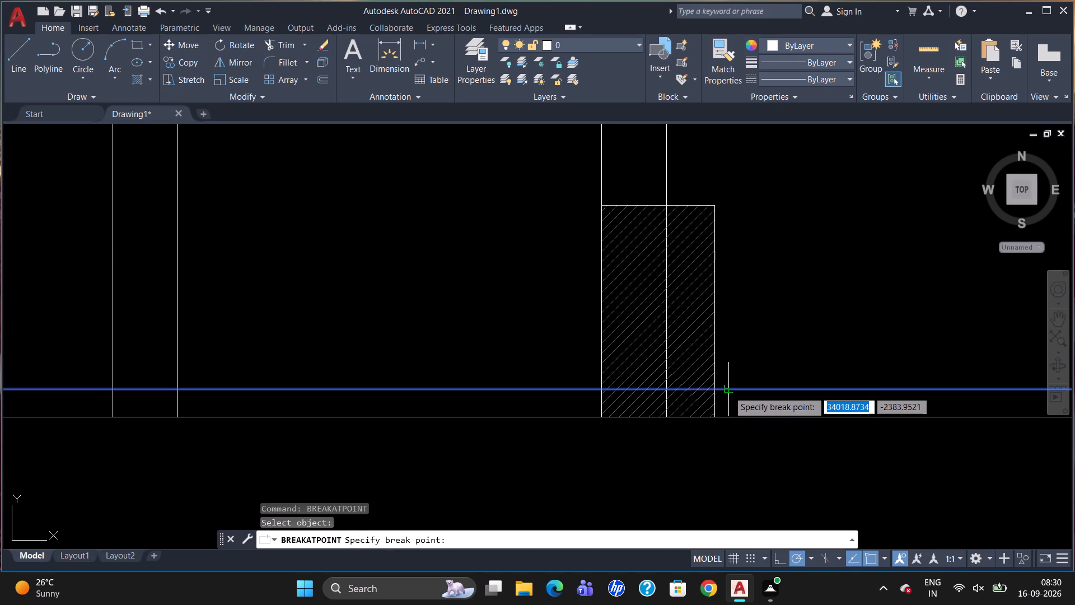
click(715, 386)
key(b)
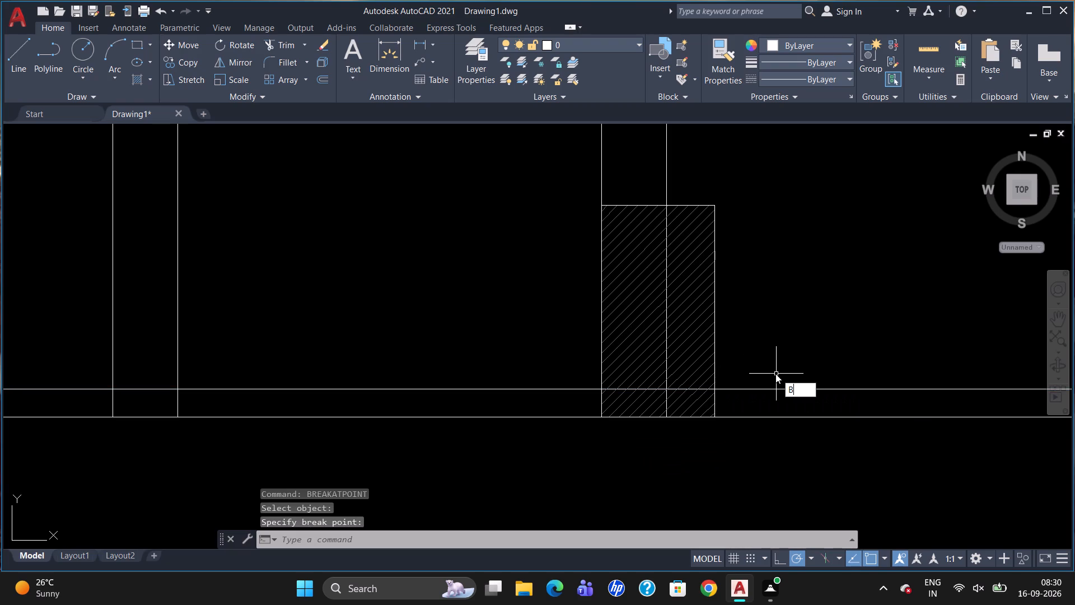
key(r)
click(796, 417)
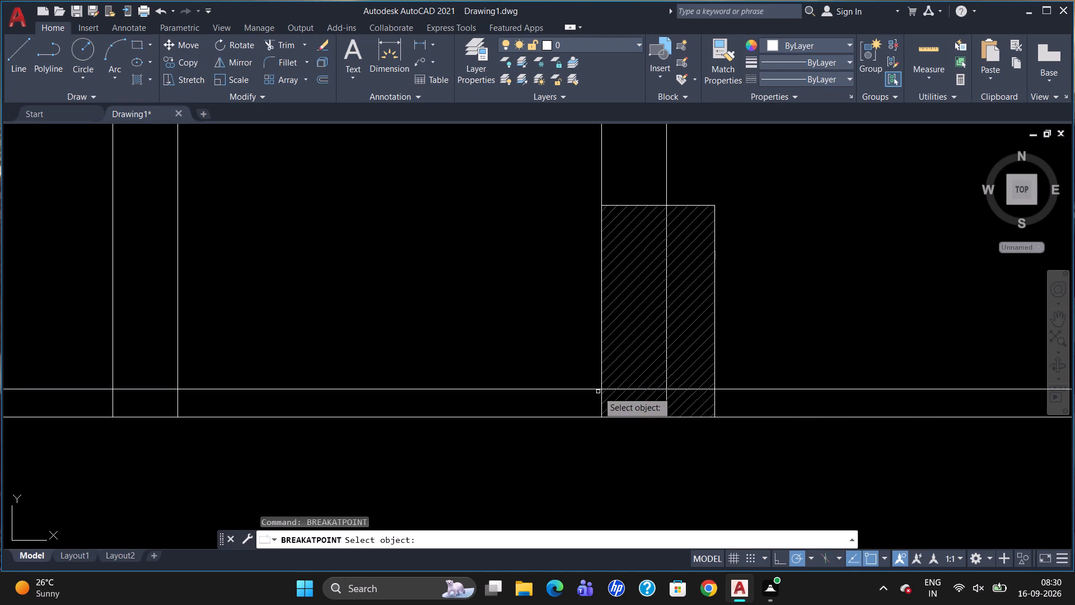
click(598, 389)
click(602, 386)
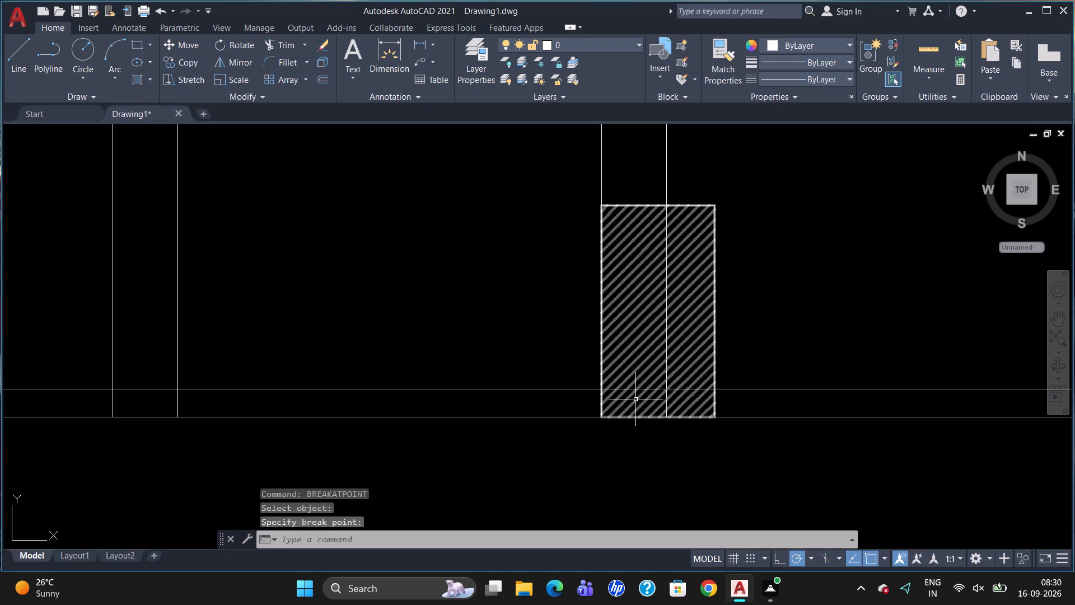
key(b)
key(r)
click(648, 441)
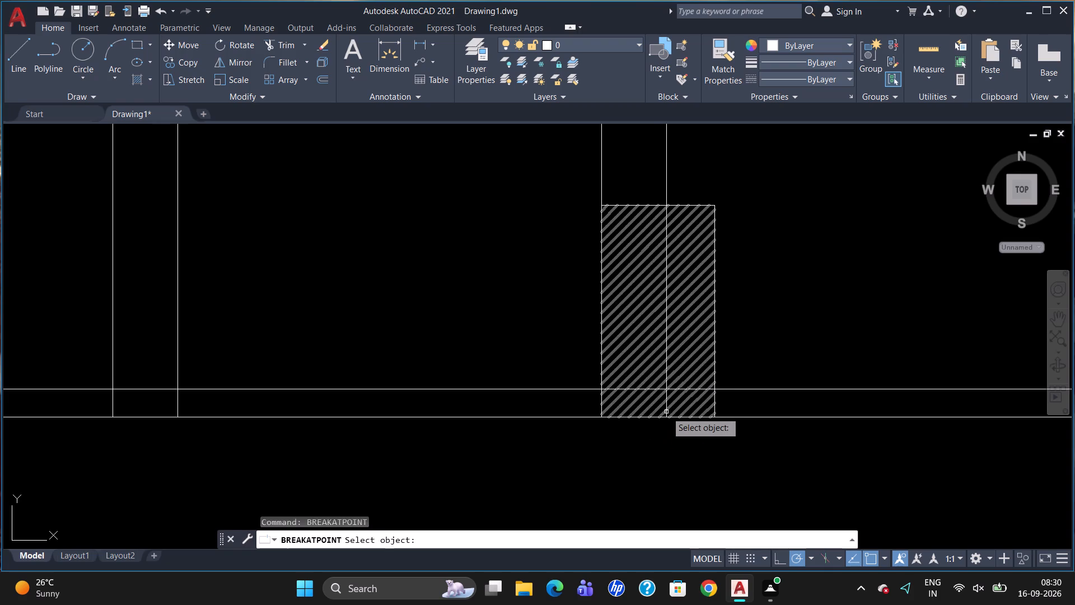
click(667, 193)
click(665, 203)
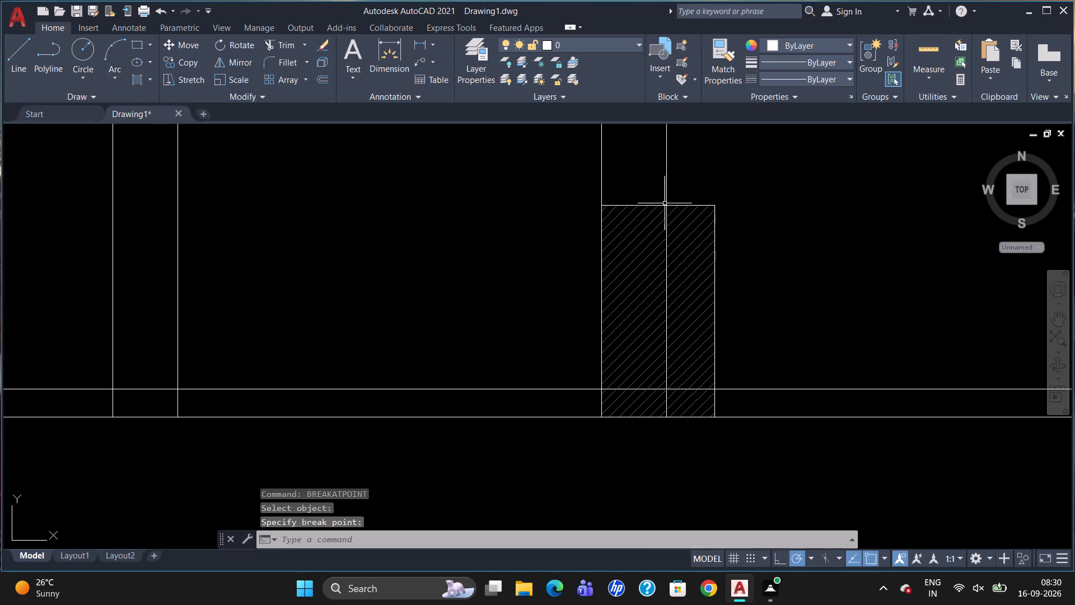
Erase the vertical and horizontal wall-line segments running through the hatched column.
scroll(668, 236, up, 4)
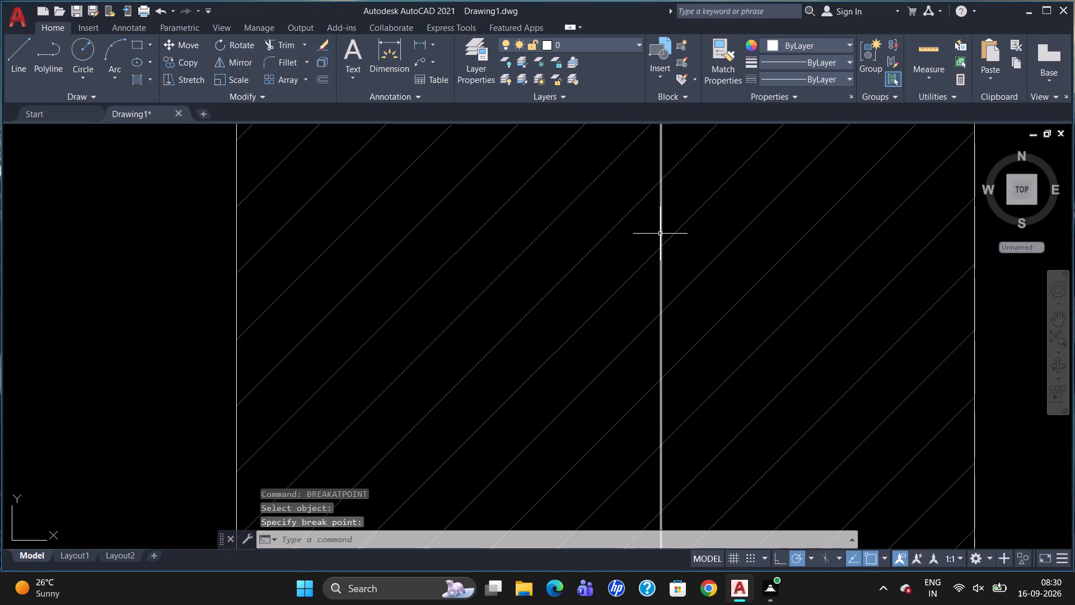
click(660, 234)
scroll(708, 200, down, 3)
scroll(755, 478, up, 3)
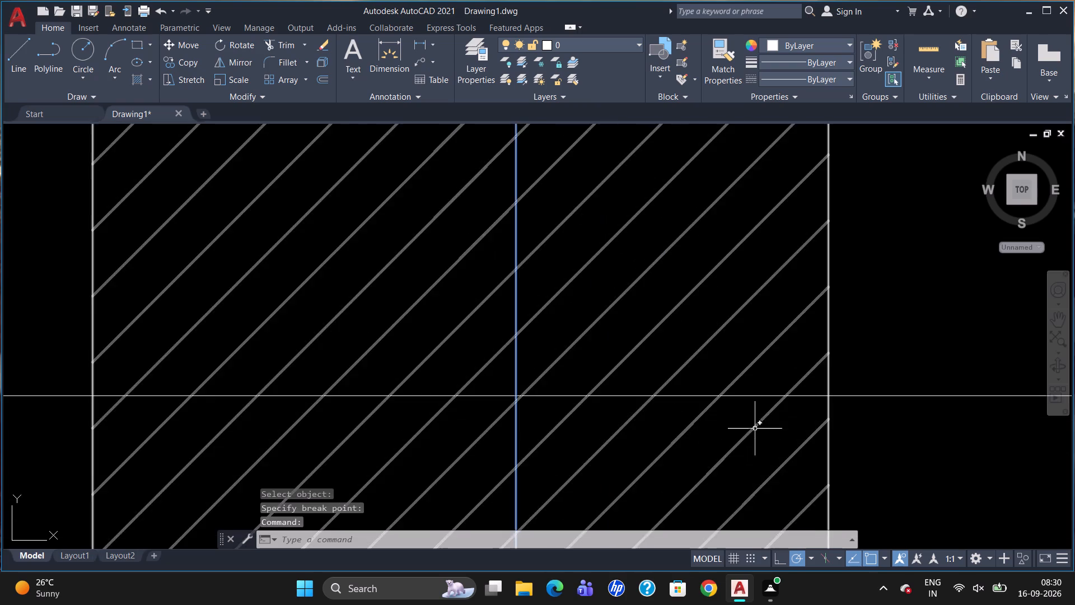
scroll(761, 408, up, 2)
click(763, 382)
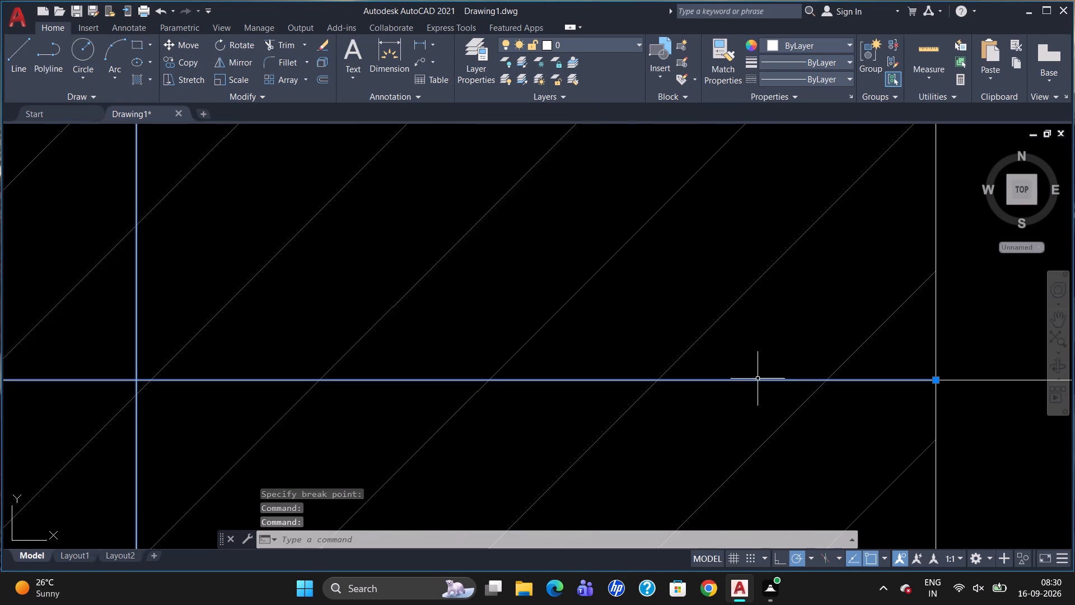
key(Delete)
Erase the inner face lines of the two vertical walls west and east of the columns, south of the upper horizontal wall.
scroll(763, 372, down, 10)
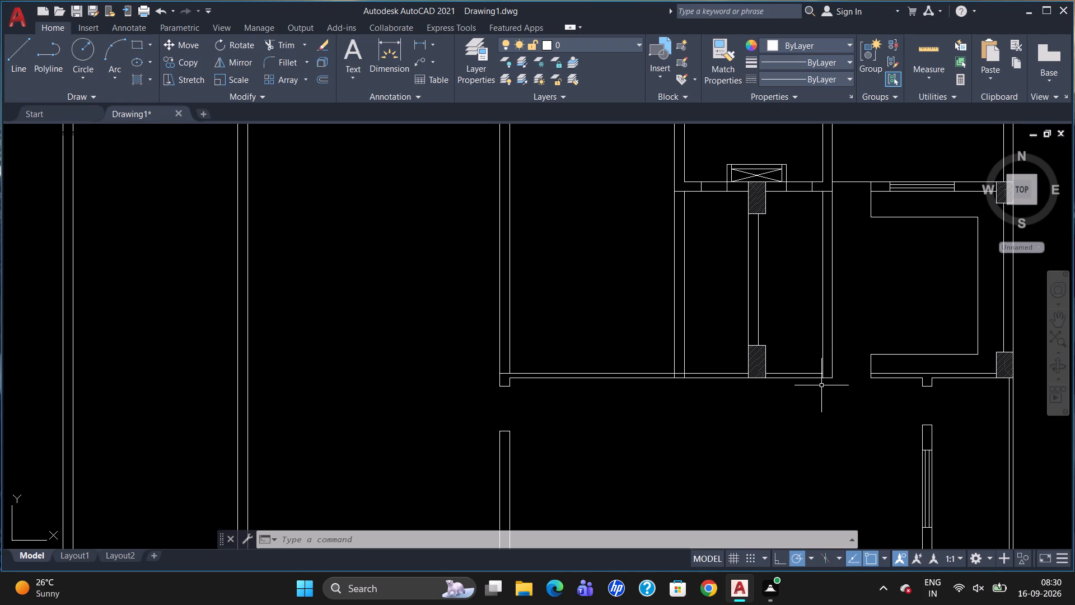
click(685, 306)
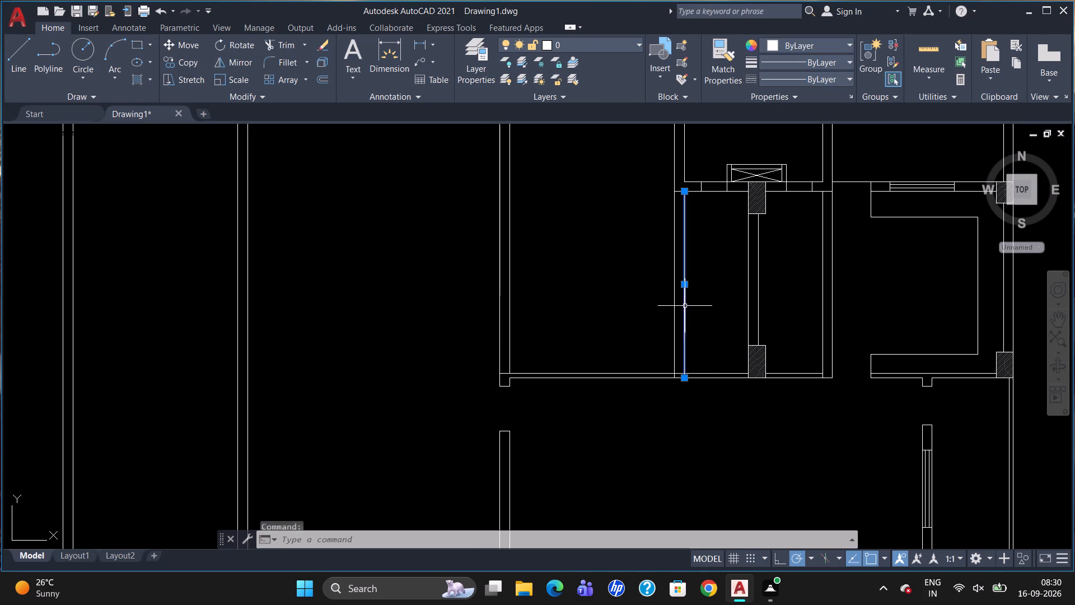
click(822, 306)
key(Delete)
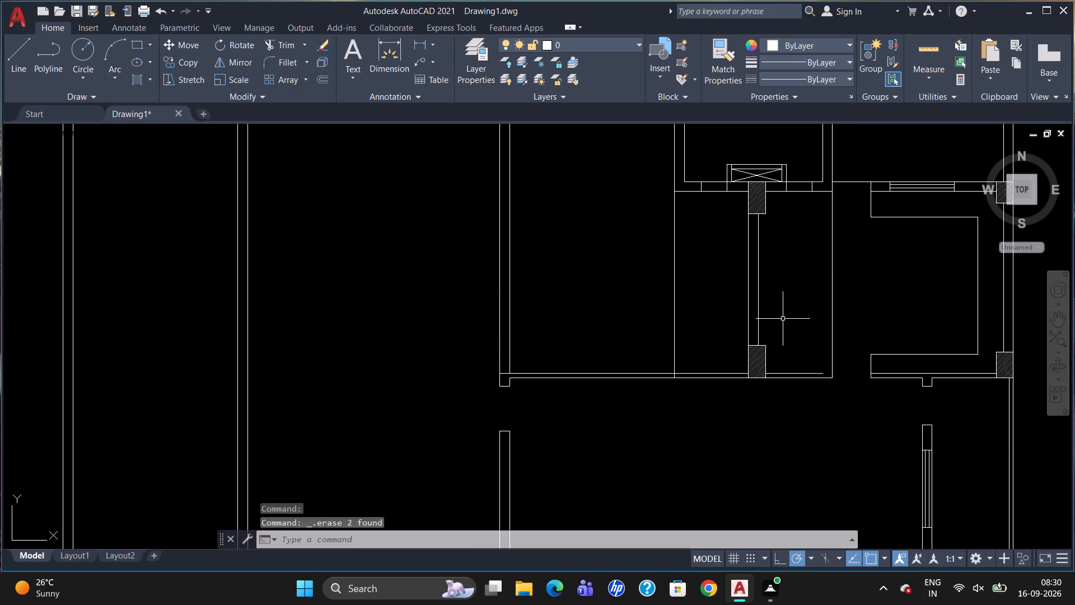
Break the remaining outer face lines of those two vertical walls where they meet the upper horizontal wall's lower face.
key(b)
key(r)
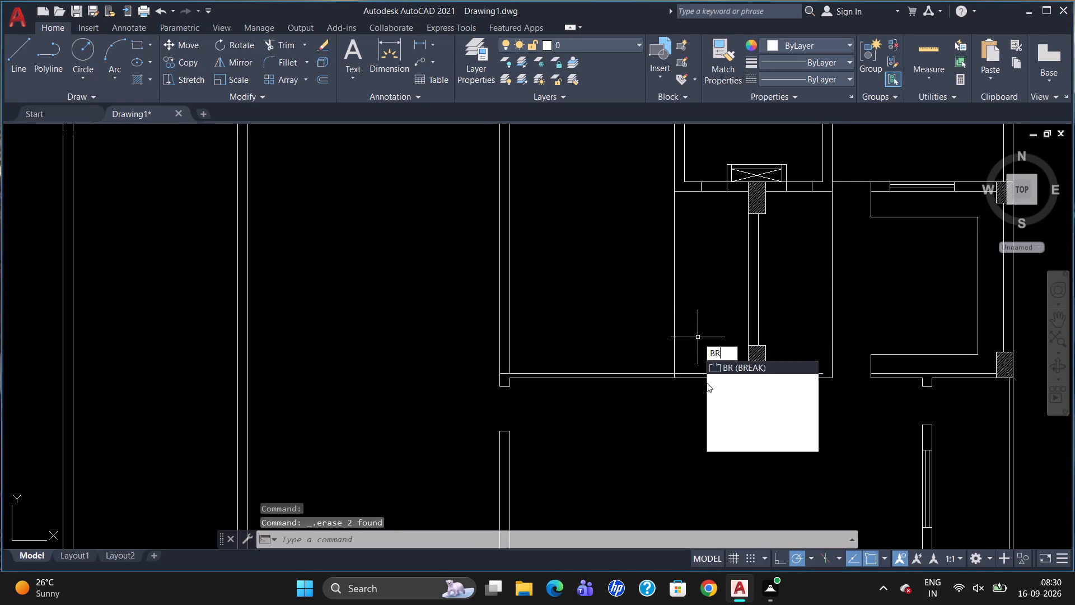
click(709, 381)
click(675, 325)
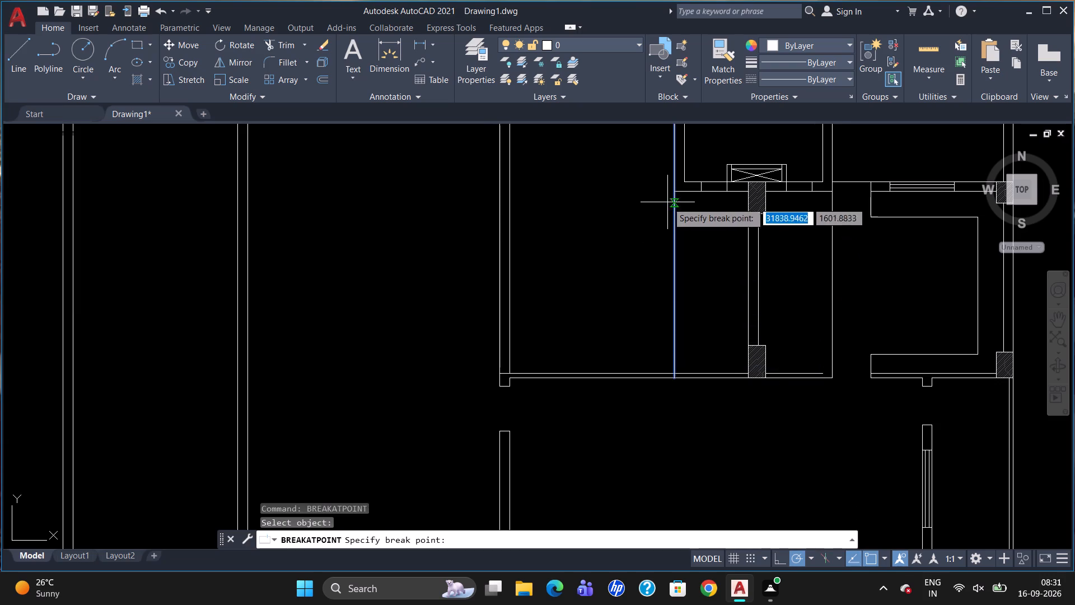
click(672, 190)
text(BR)
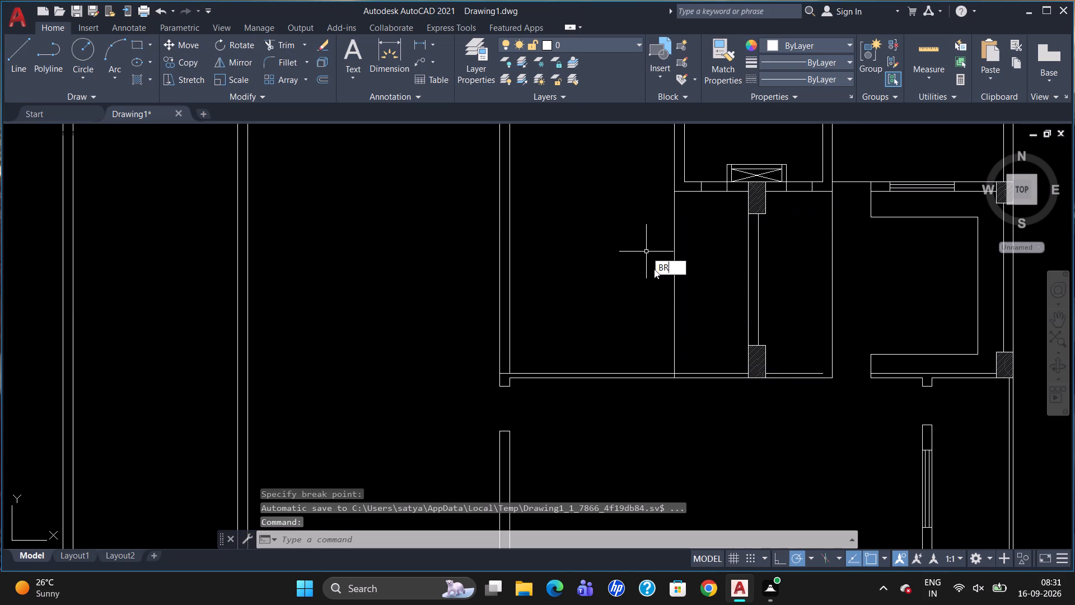
click(672, 288)
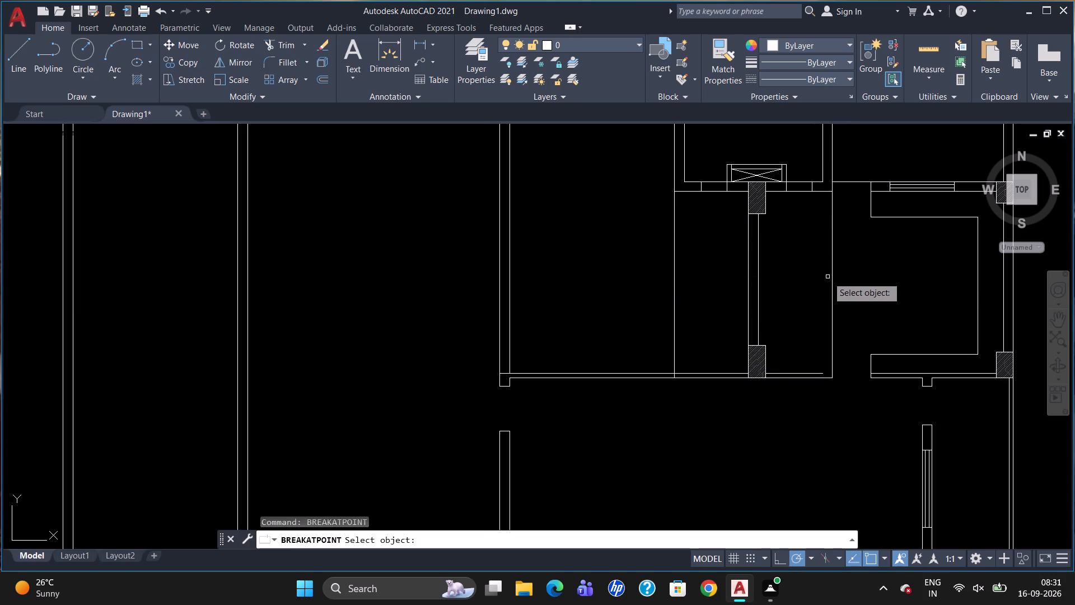
click(833, 274)
click(832, 192)
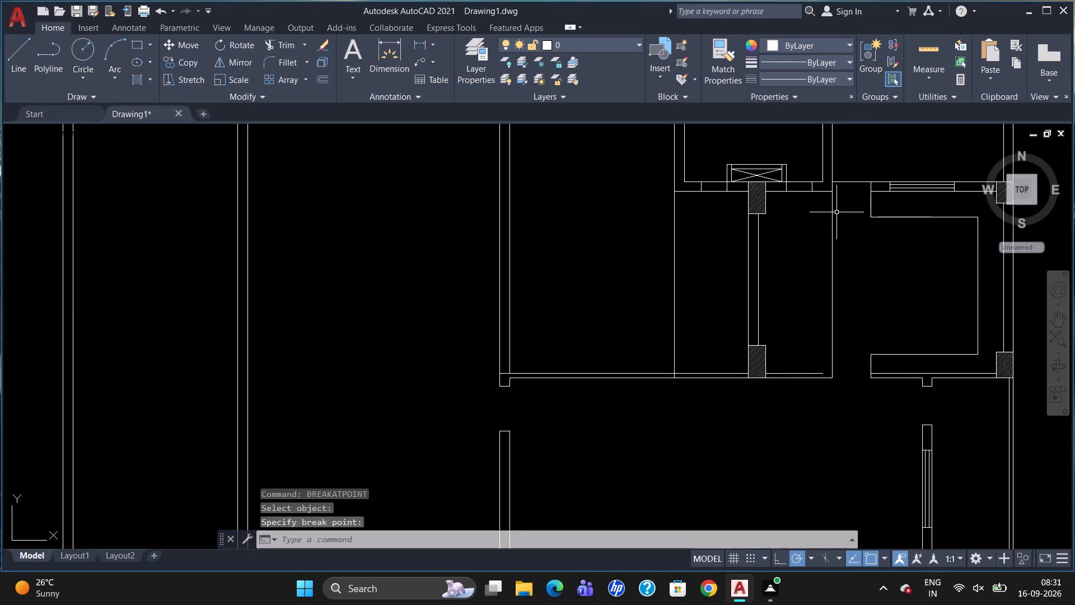
Offset the broken lower segments of the two outer face lines 100 inward, toward the columns.
key(o)
key(Return)
key(1)
key(0)
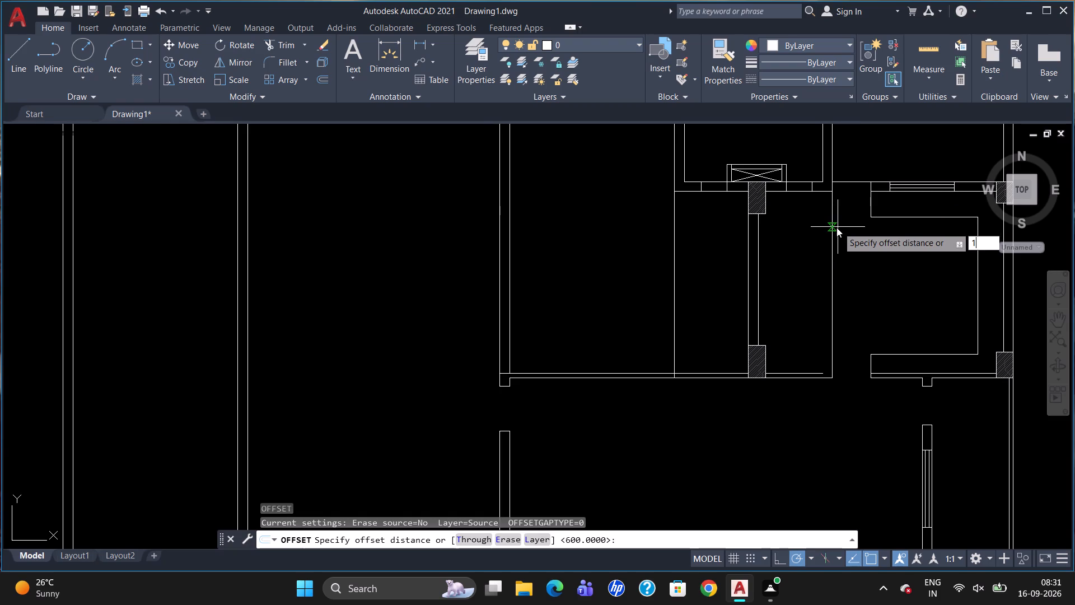
key(0)
key(Return)
click(833, 251)
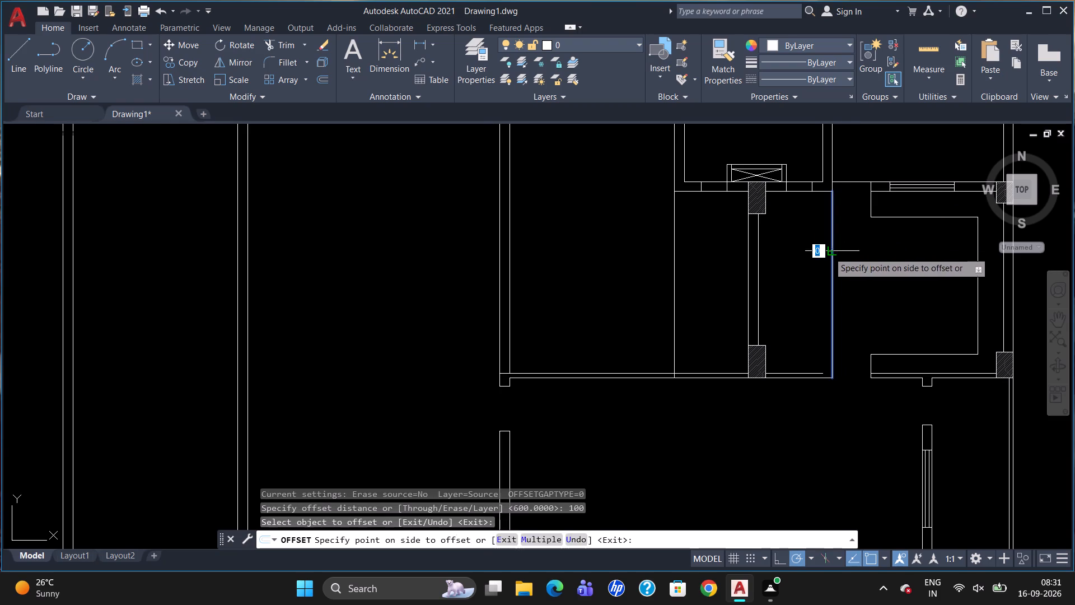
click(811, 259)
click(673, 287)
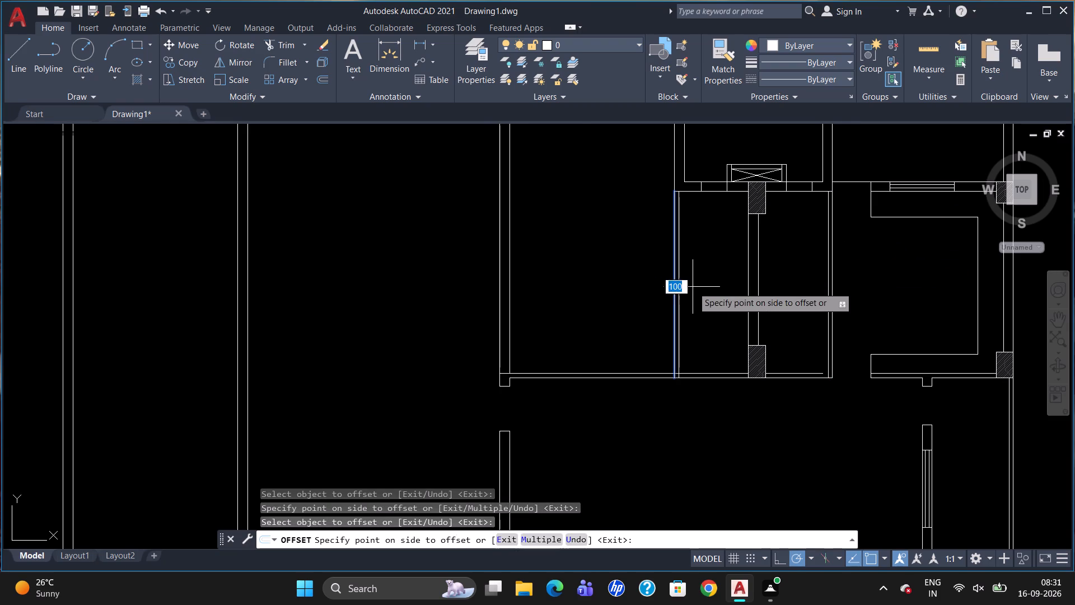
click(693, 287)
key(Escape)
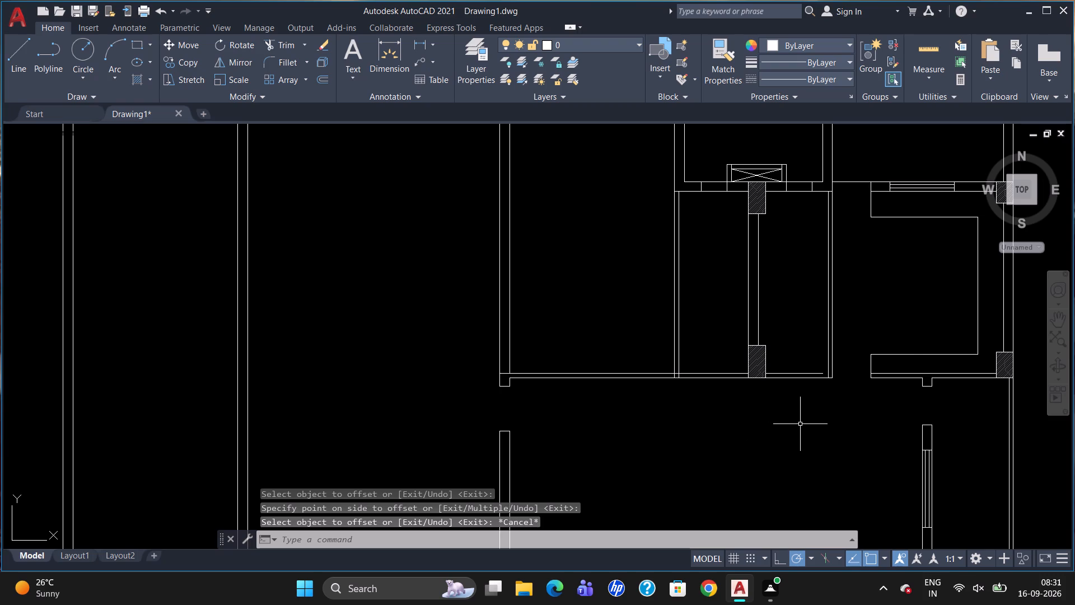
Erase the lower wall's inner face segment between the hatched column and the east vertical wall.
scroll(800, 424, up, 1)
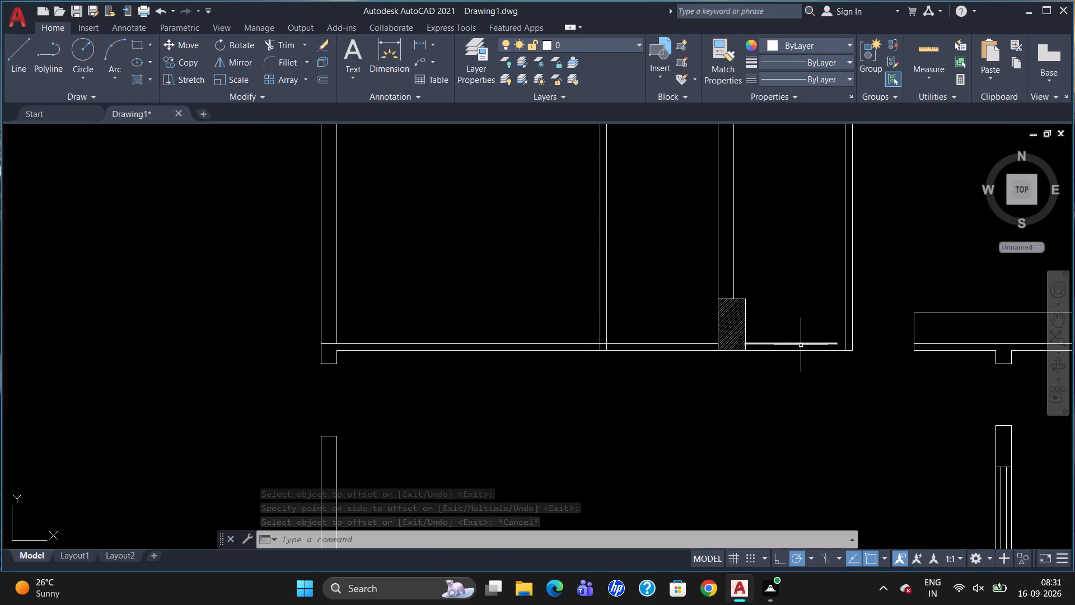
click(801, 346)
key(Delete)
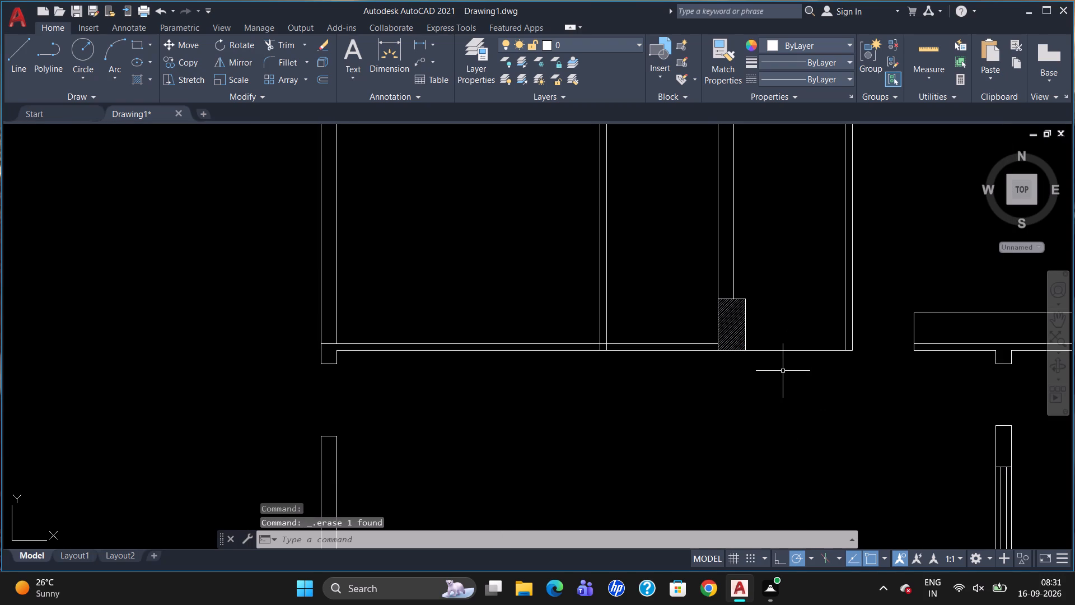
Draw a horizontal line from the east wall's inner face, starting 650 above the lower wall line, west to the hatched column.
scroll(842, 360, up, 1)
key(l)
key(Return)
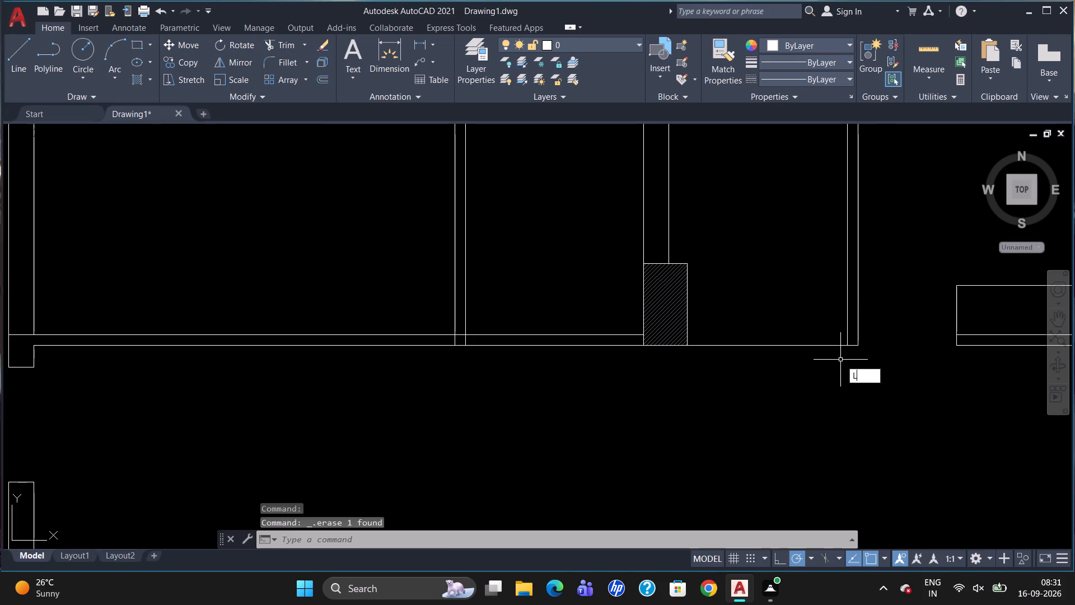
key(t)
key(k)
key(Return)
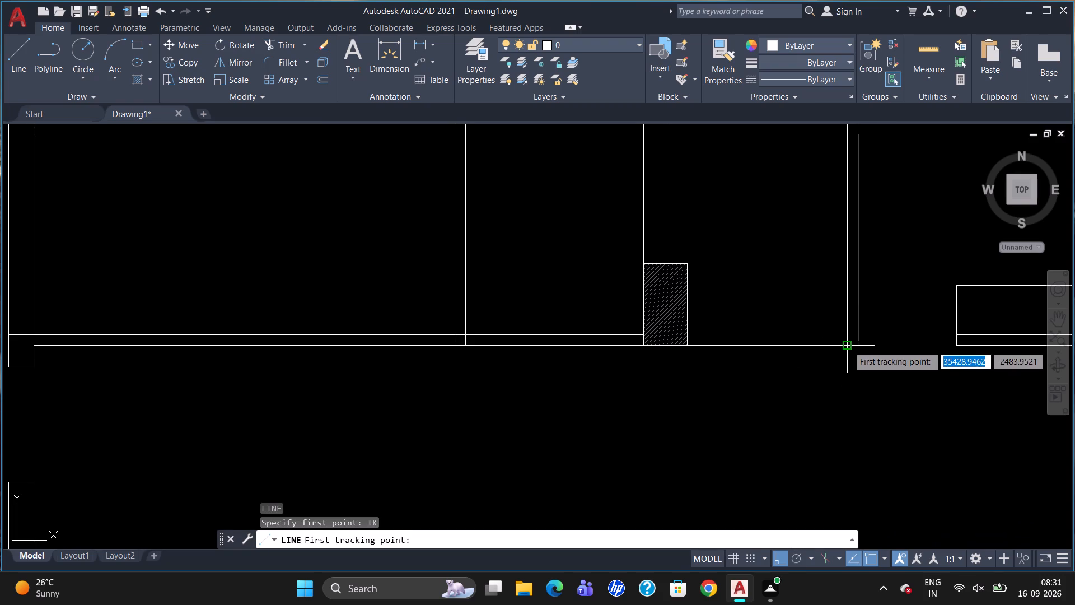
click(848, 346)
key(6)
key(5)
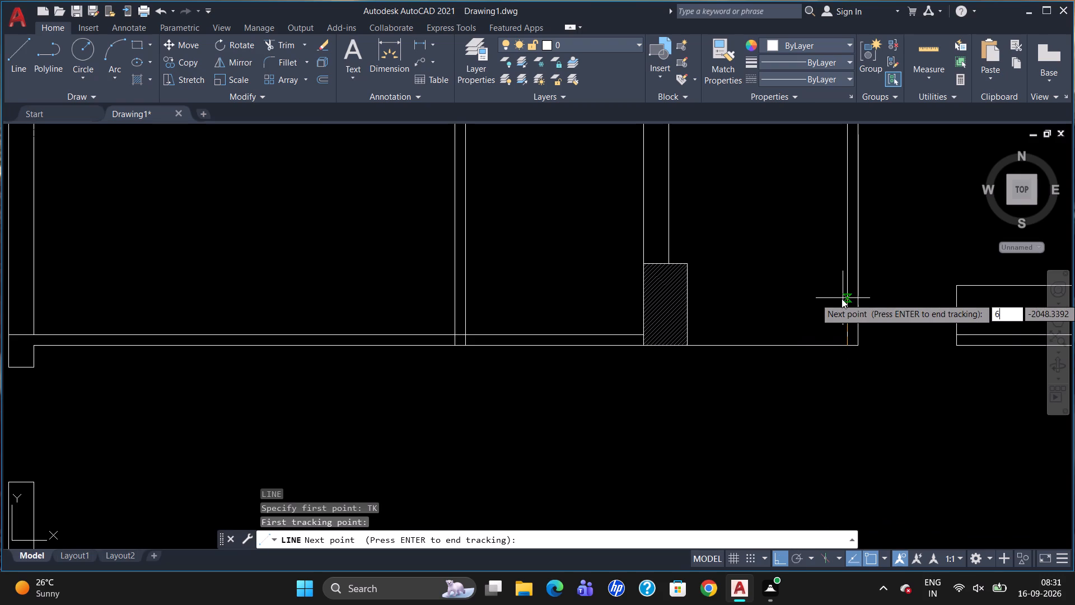
key(0)
key(Return)
key(Return)
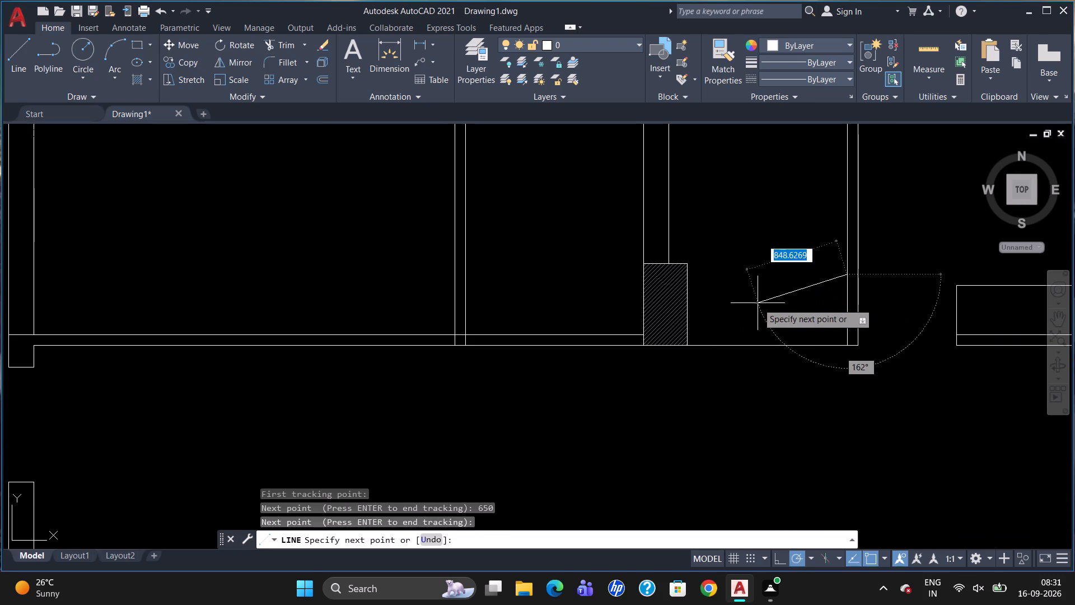
click(691, 276)
key(Escape)
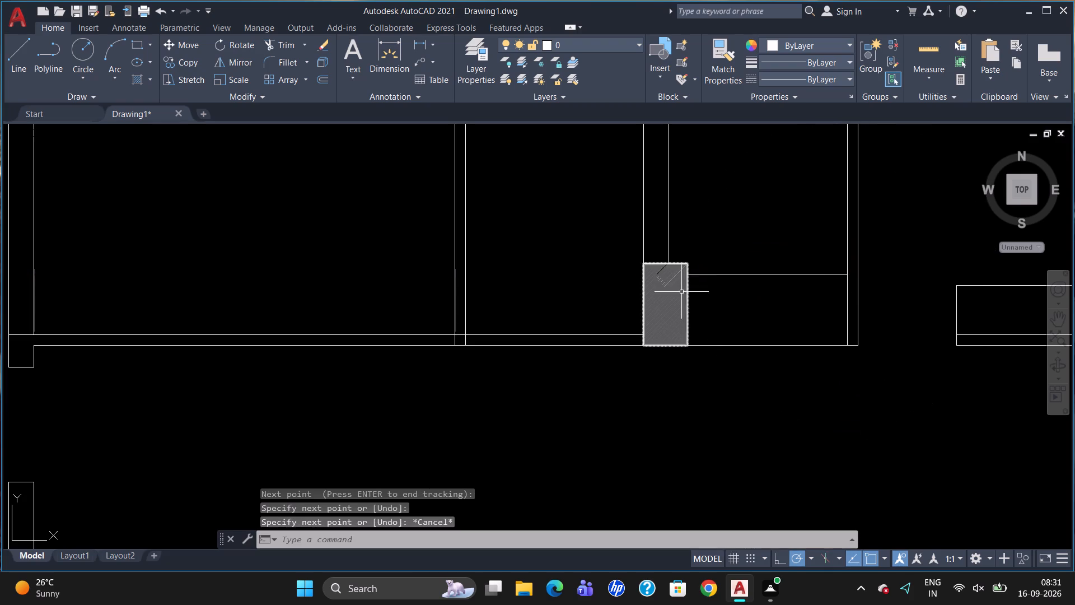
Offset the new horizontal line between the hatched column and the east wall 100 upward.
key(o)
key(Return)
text(100)
key(Return)
click(740, 274)
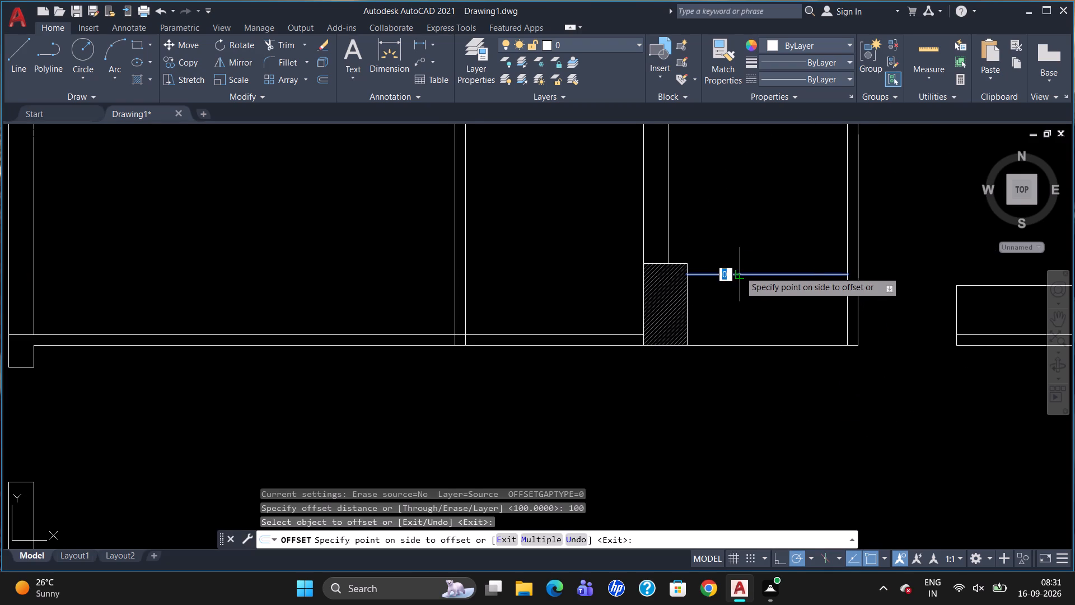
click(740, 267)
key(Escape)
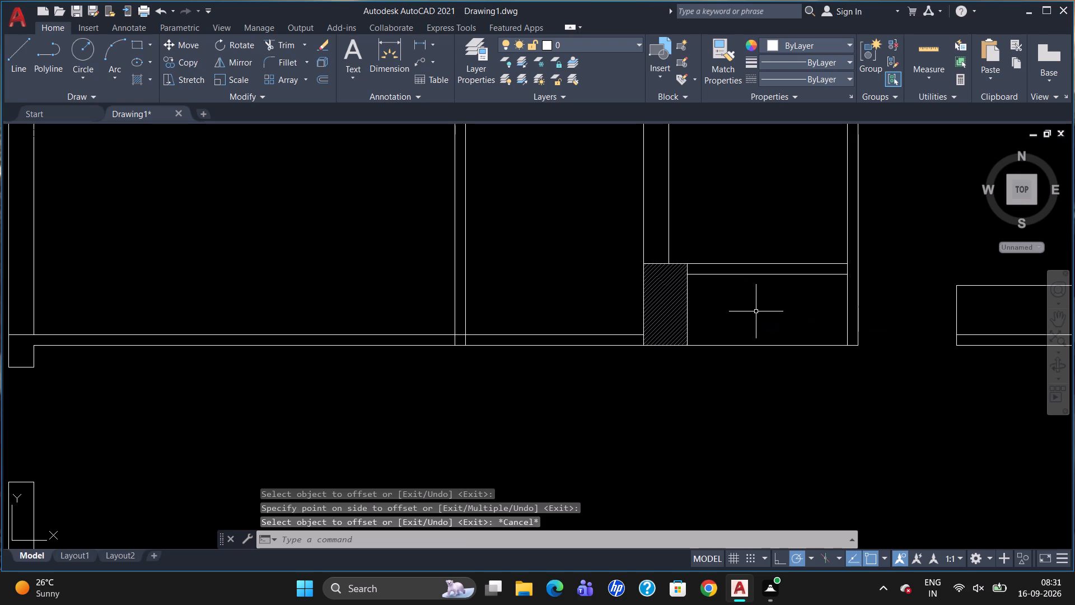
Trim the east wall's inner face line between the two lines of the new 100-thick partition.
text(TR)
key(Return)
key(Return)
click(849, 269)
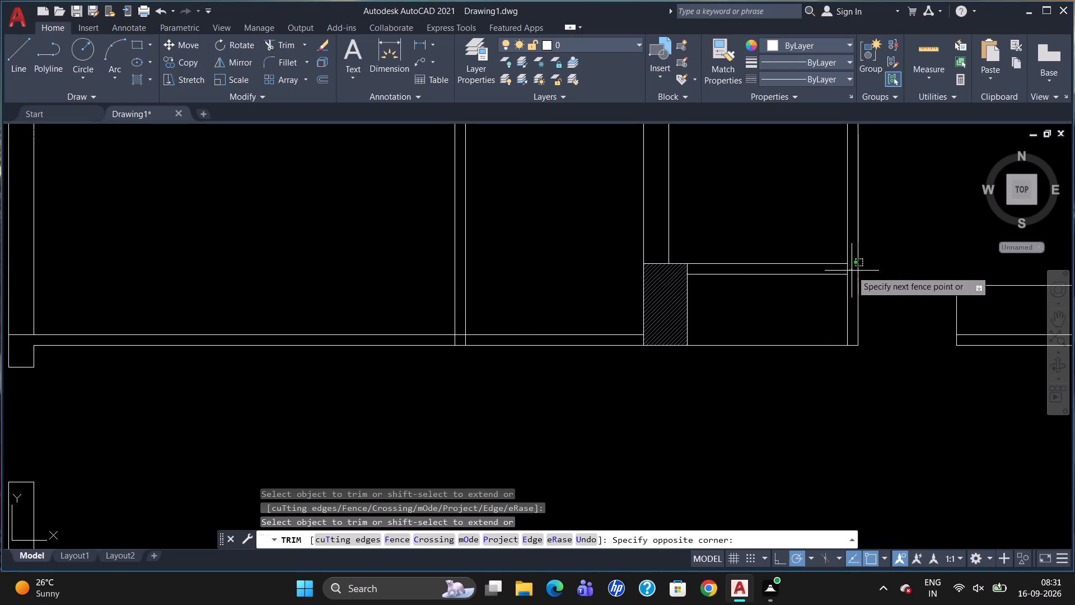
click(849, 271)
click(847, 271)
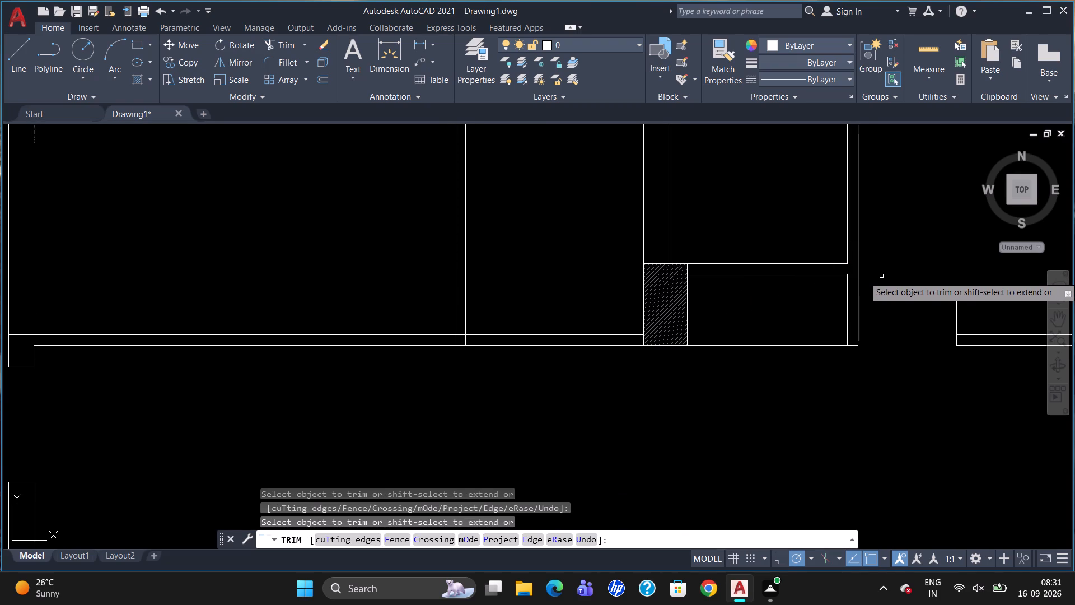
scroll(872, 317, down, 2)
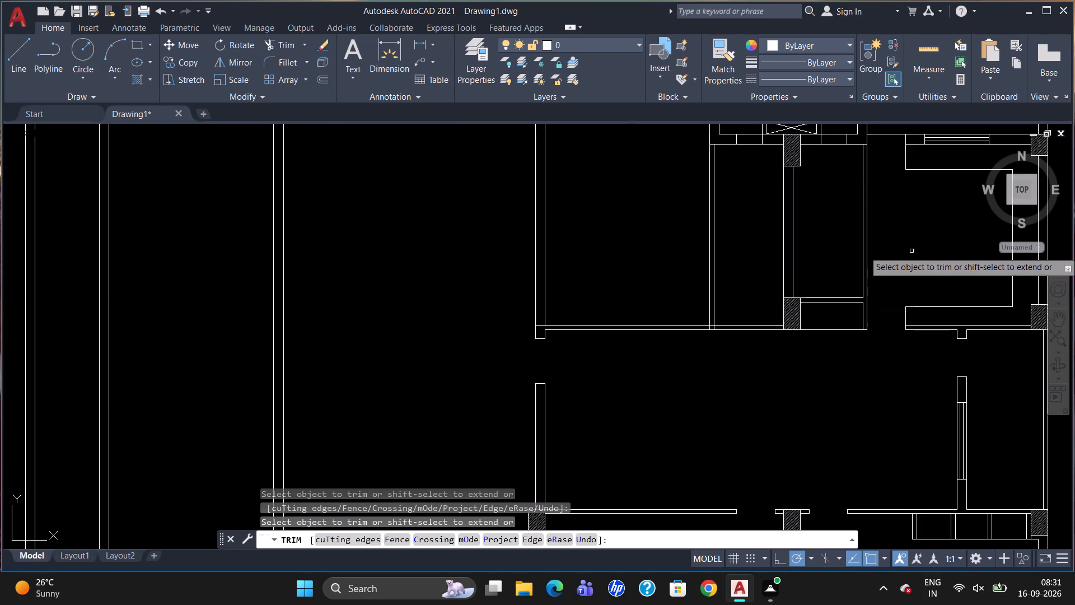
scroll(903, 258, up, 1)
key(Escape)
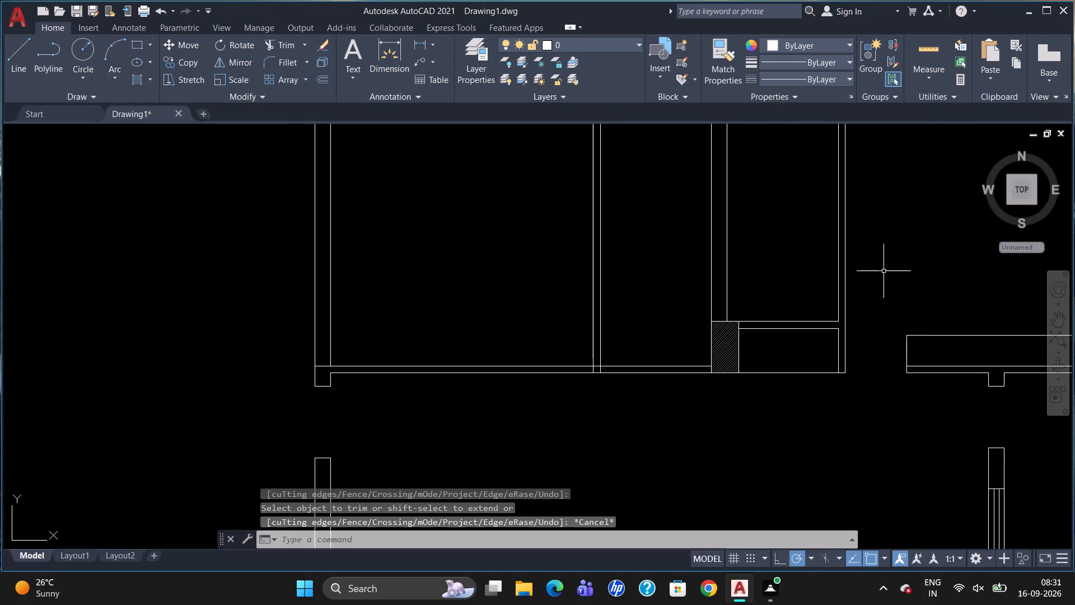
Draw a short jamb line across the east wall, starting 300 above the partition's upper line at the wall's inner face.
scroll(910, 248, up, 1)
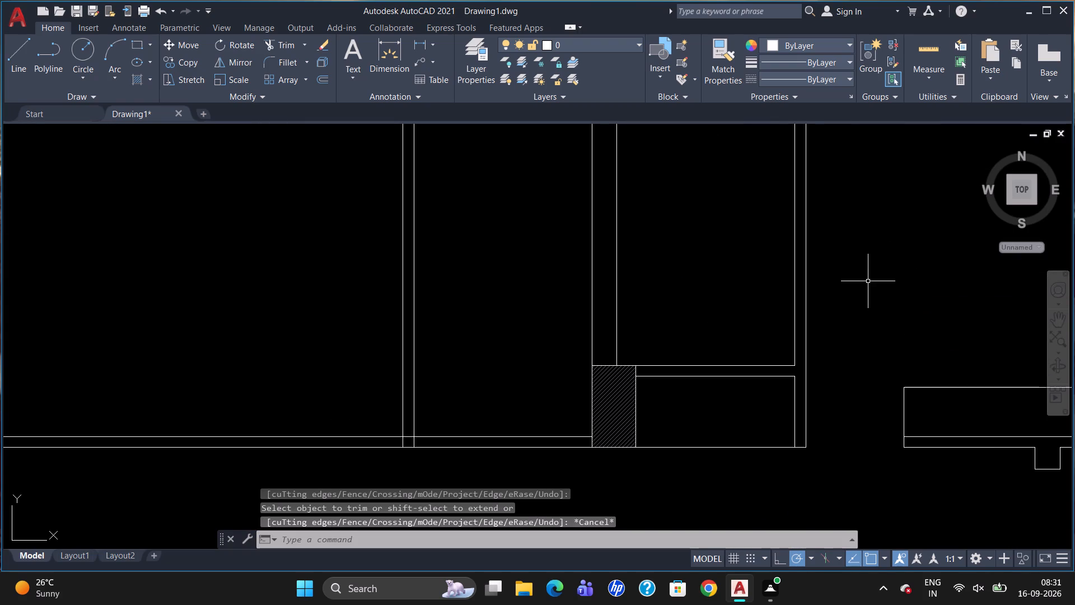
key(l)
key(Return)
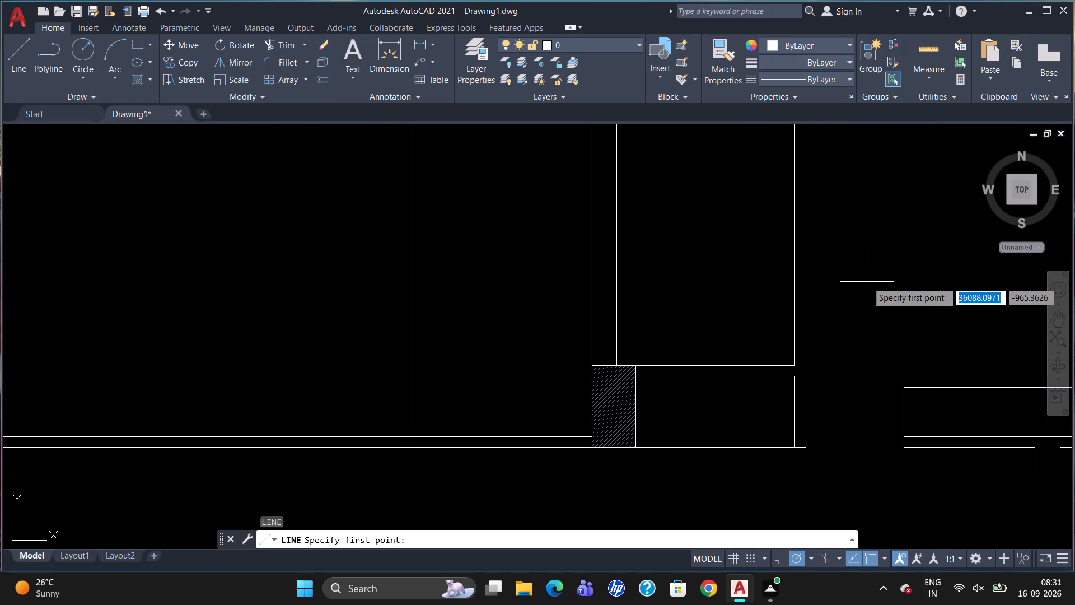
key(t)
key(k)
key(Return)
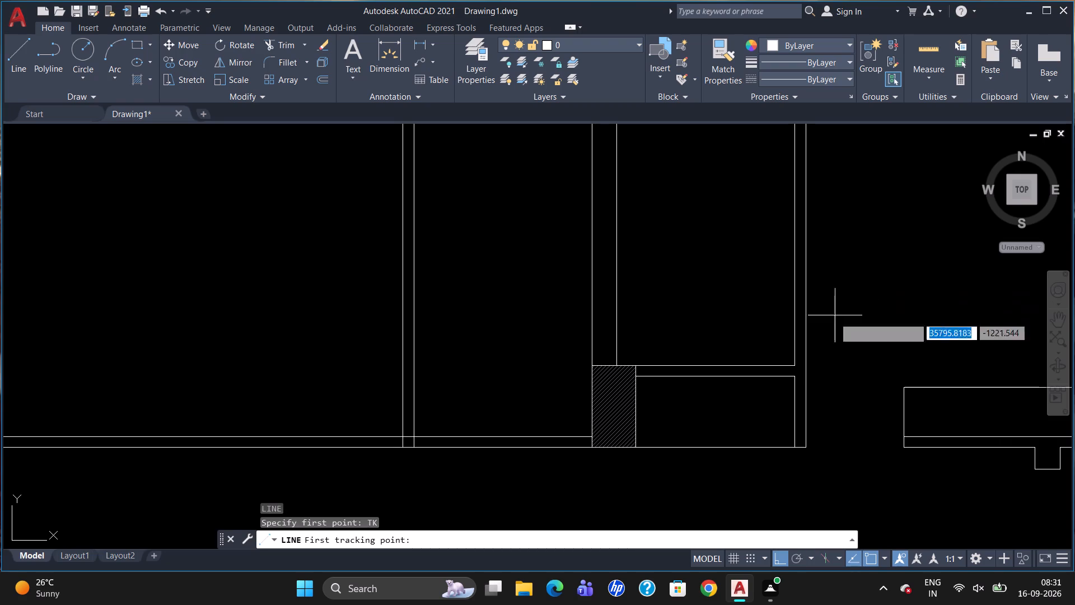
click(796, 366)
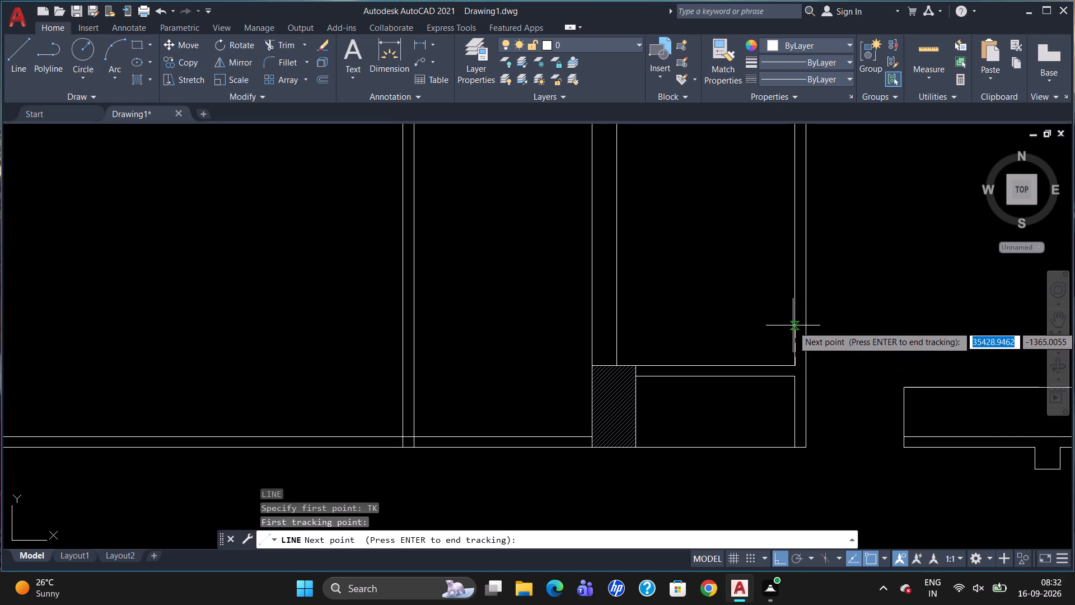
key(3)
text(00)
key(Return)
key(Return)
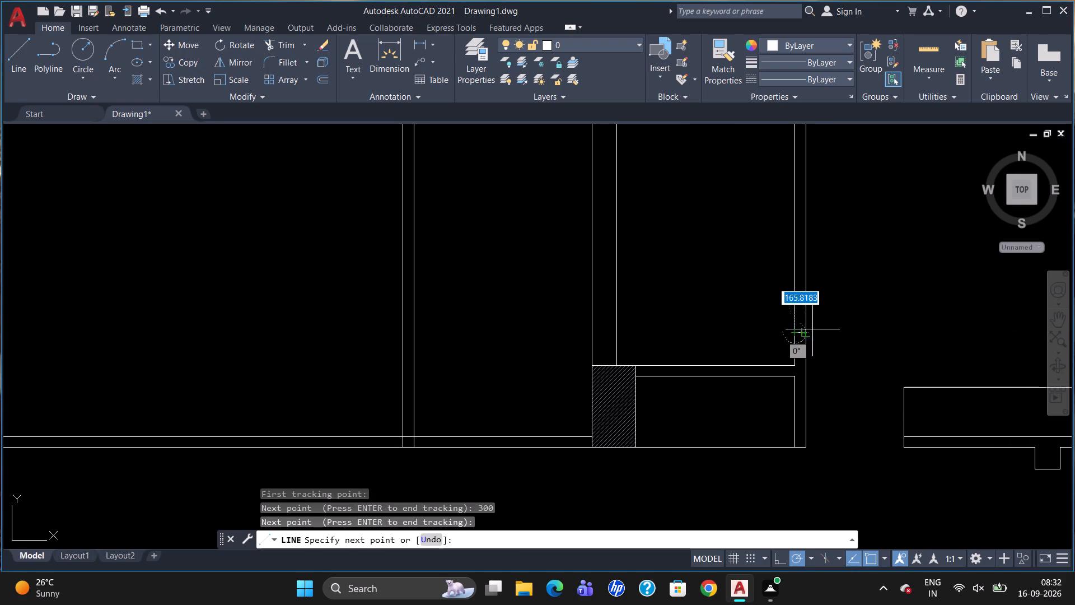
click(808, 330)
key(Escape)
Offset the short jamb line 800 upward along the east wall.
scroll(797, 374, down, 2)
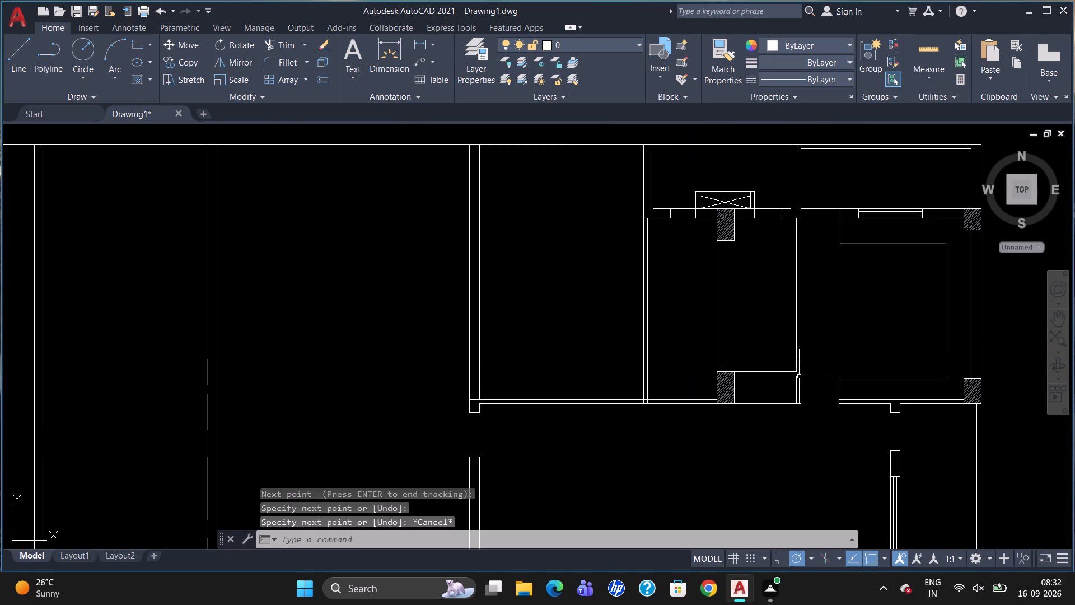
scroll(833, 308, up, 1)
key(o)
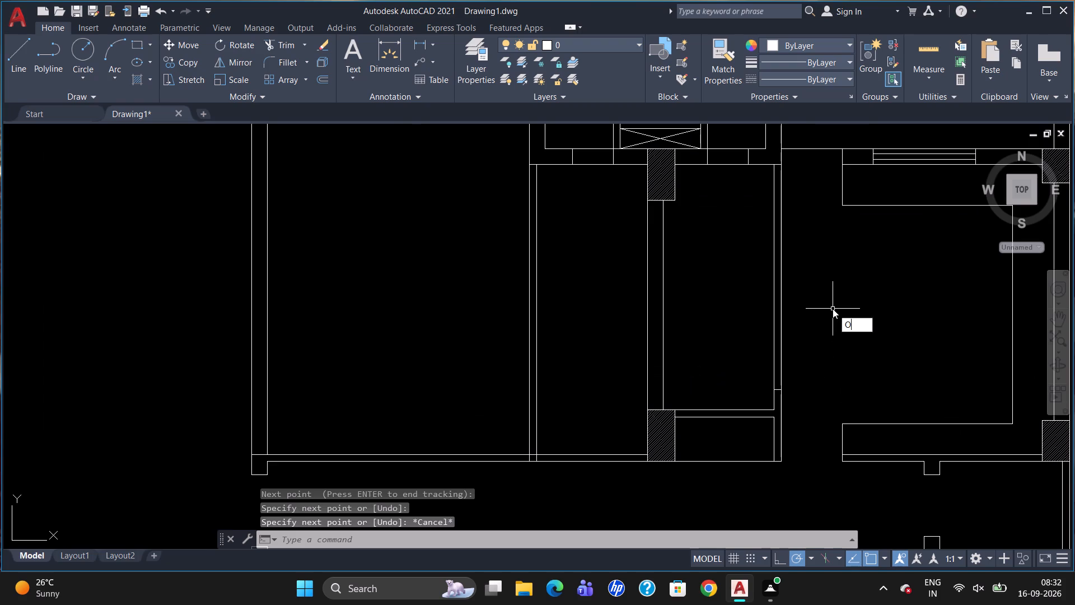
key(Return)
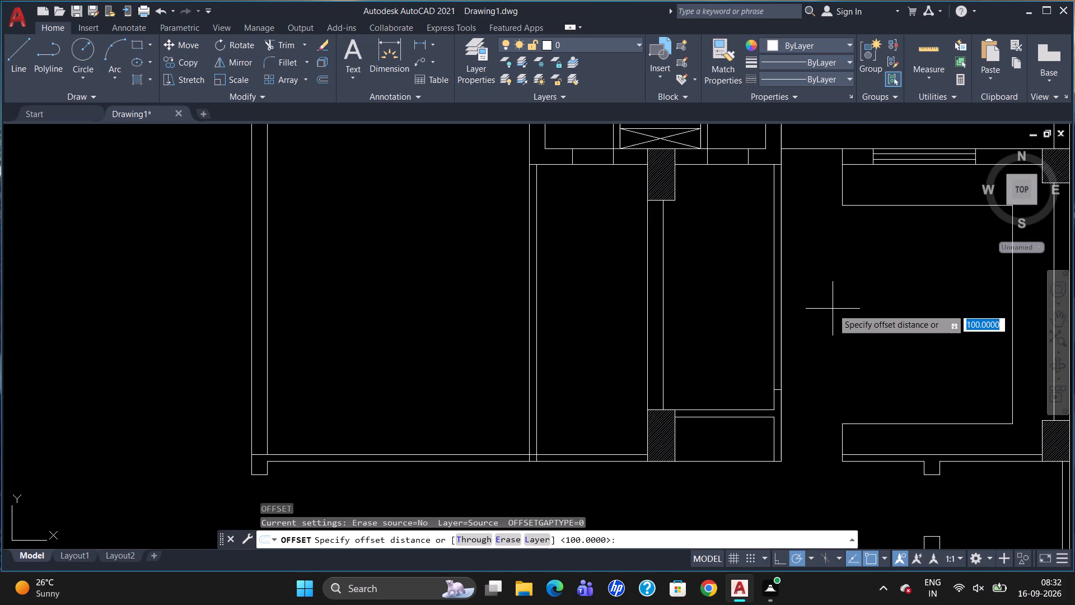
text(800)
key(Return)
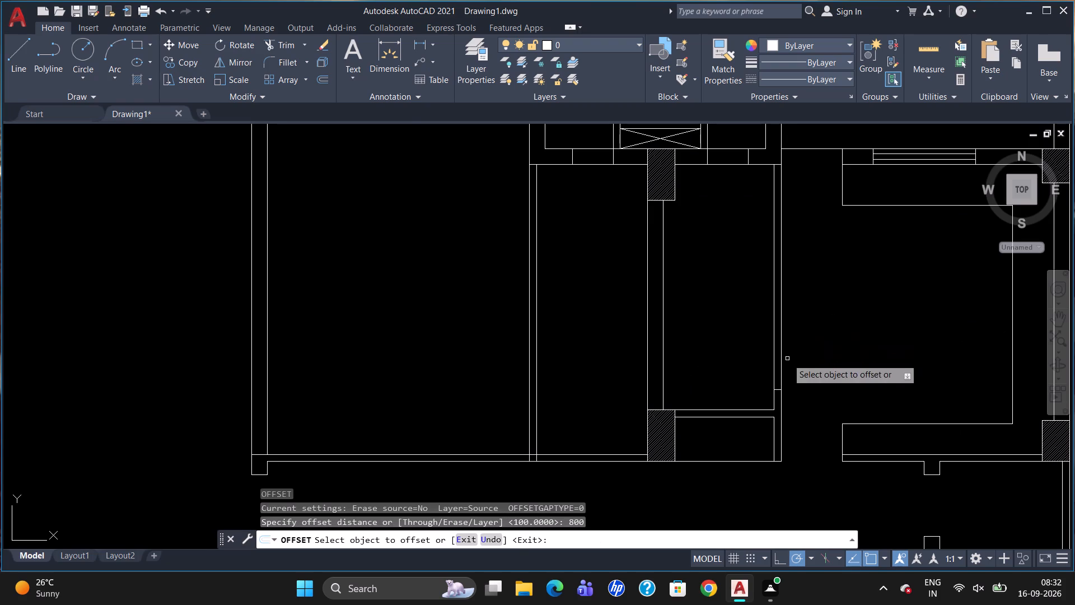
click(776, 390)
click(780, 348)
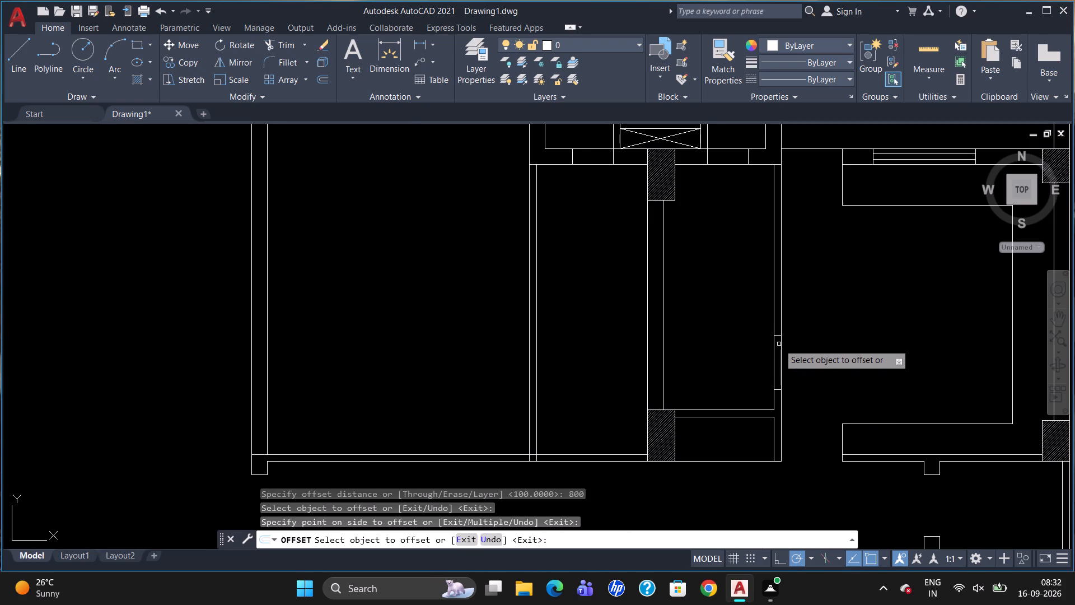
key(Escape)
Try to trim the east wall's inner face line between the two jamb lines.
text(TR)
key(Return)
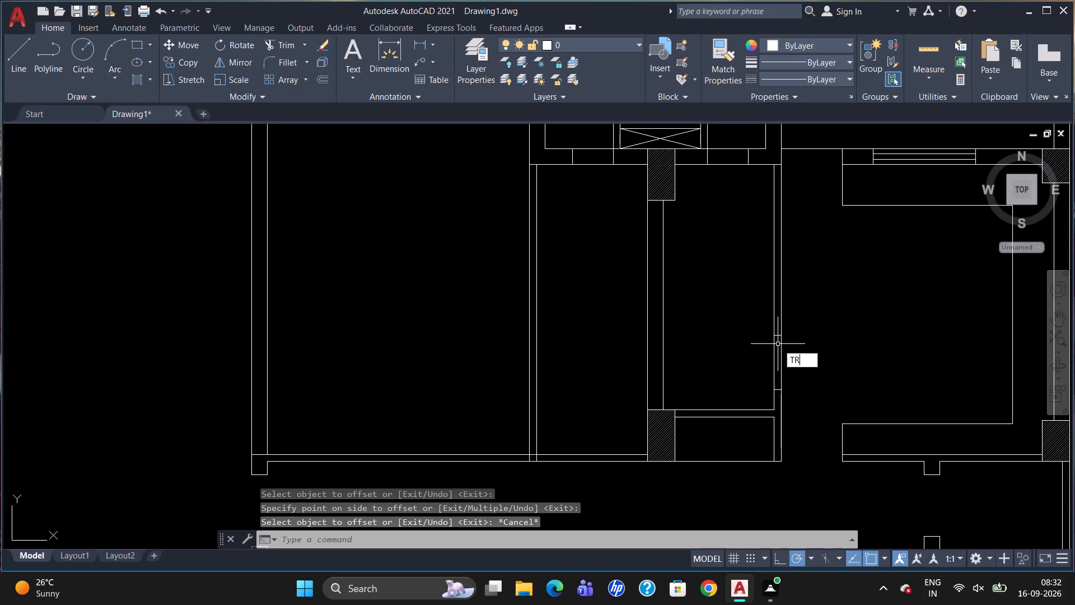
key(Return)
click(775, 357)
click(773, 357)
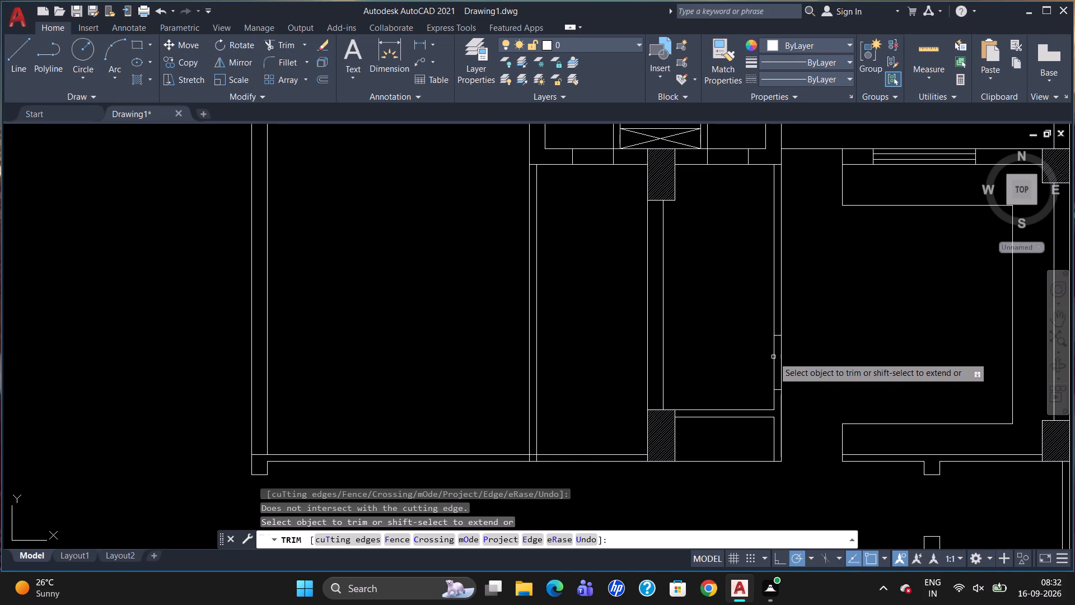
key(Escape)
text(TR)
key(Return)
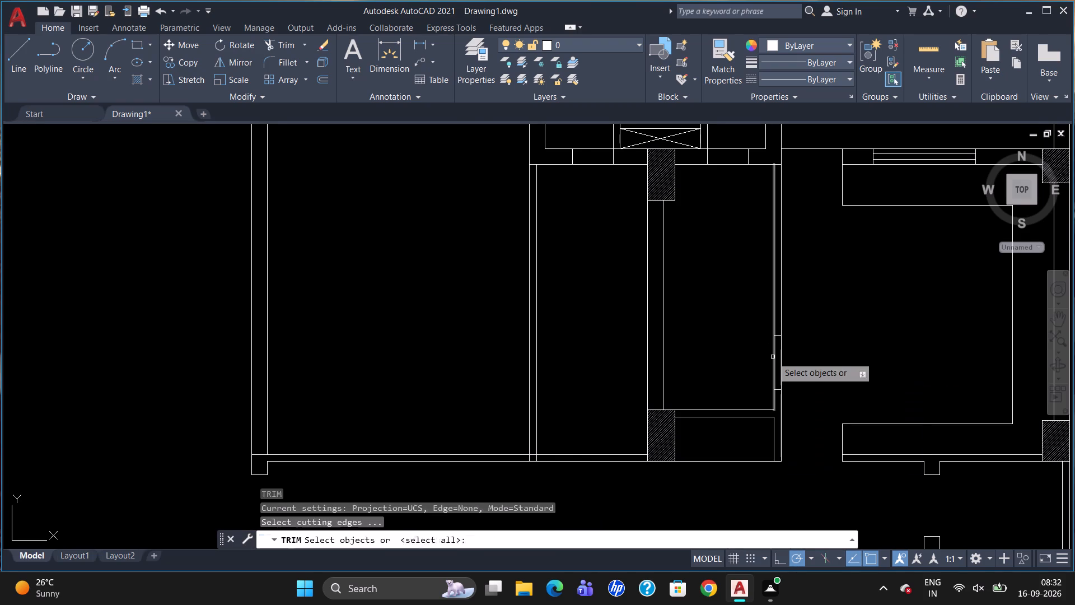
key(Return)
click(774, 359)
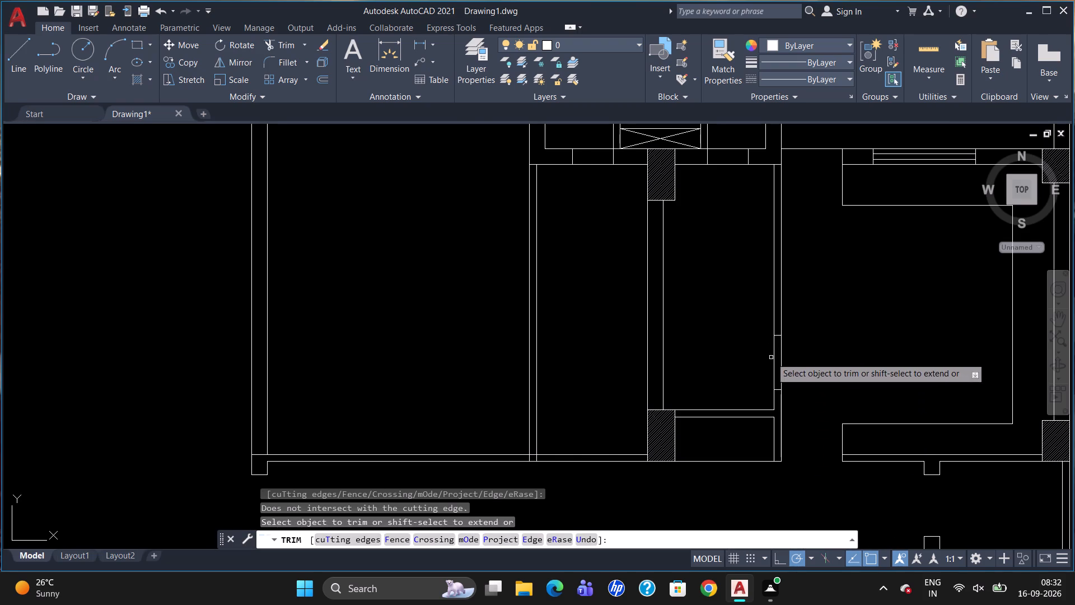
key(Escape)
Break the east wall's inner face line at both jamb lines and erase the segment between them.
scroll(831, 394, up, 2)
key(b)
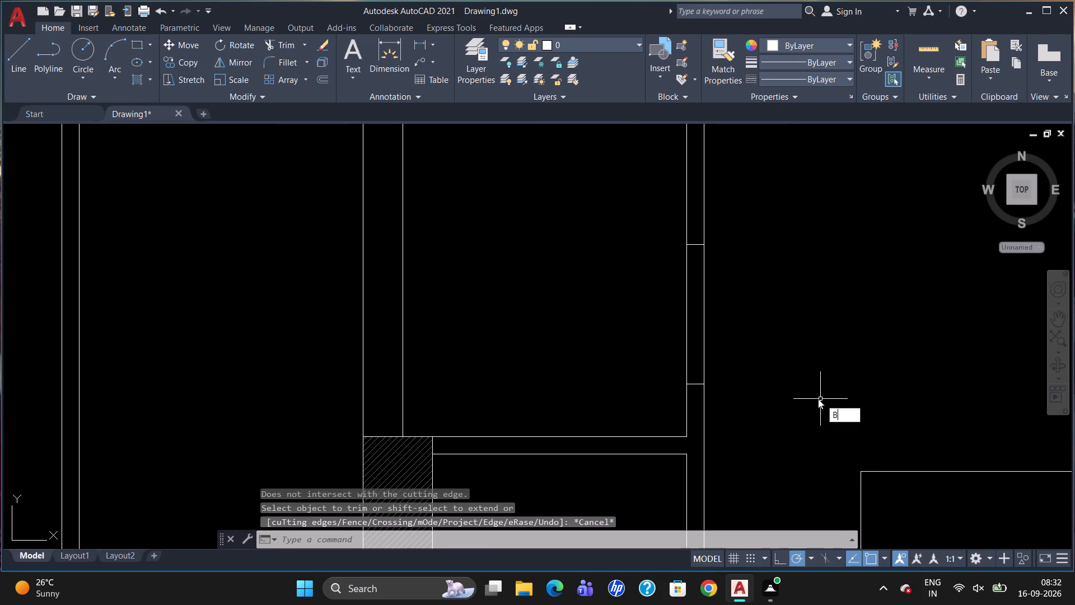
key(r)
click(840, 444)
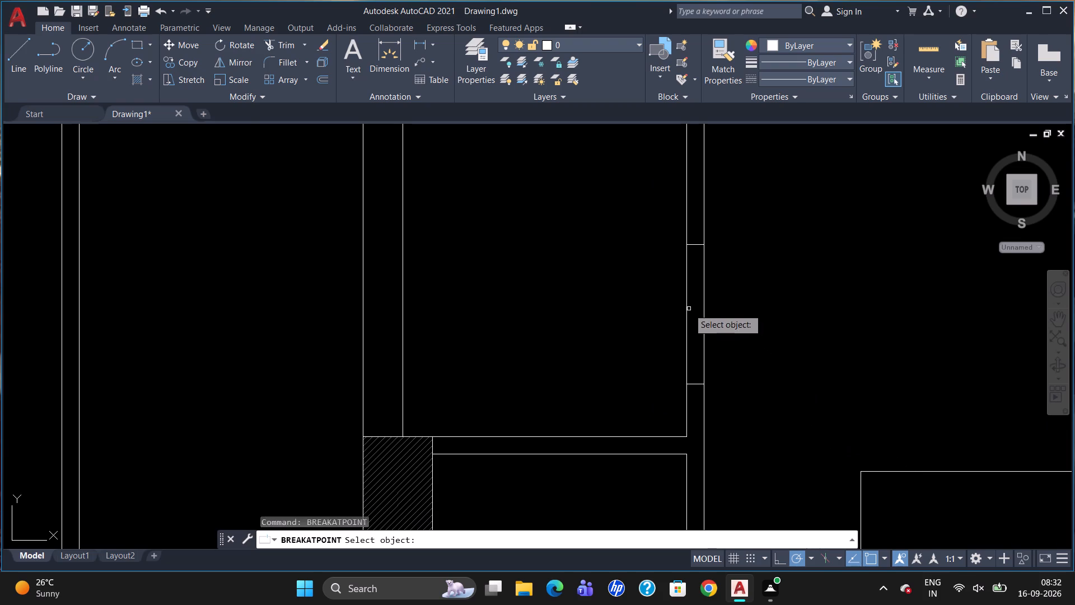
click(686, 307)
click(686, 245)
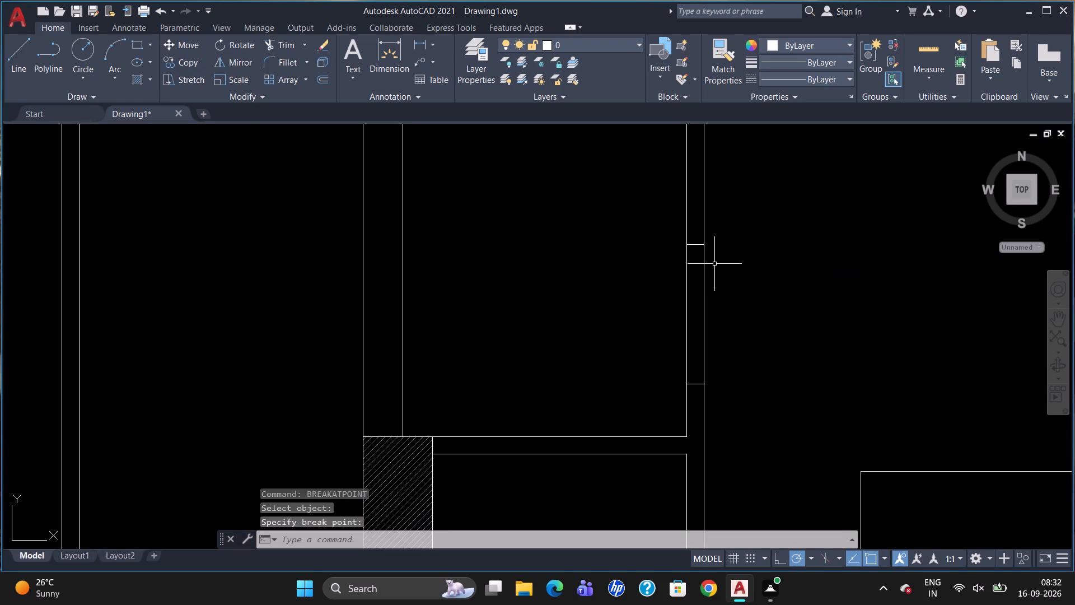
key(b)
key(r)
click(738, 305)
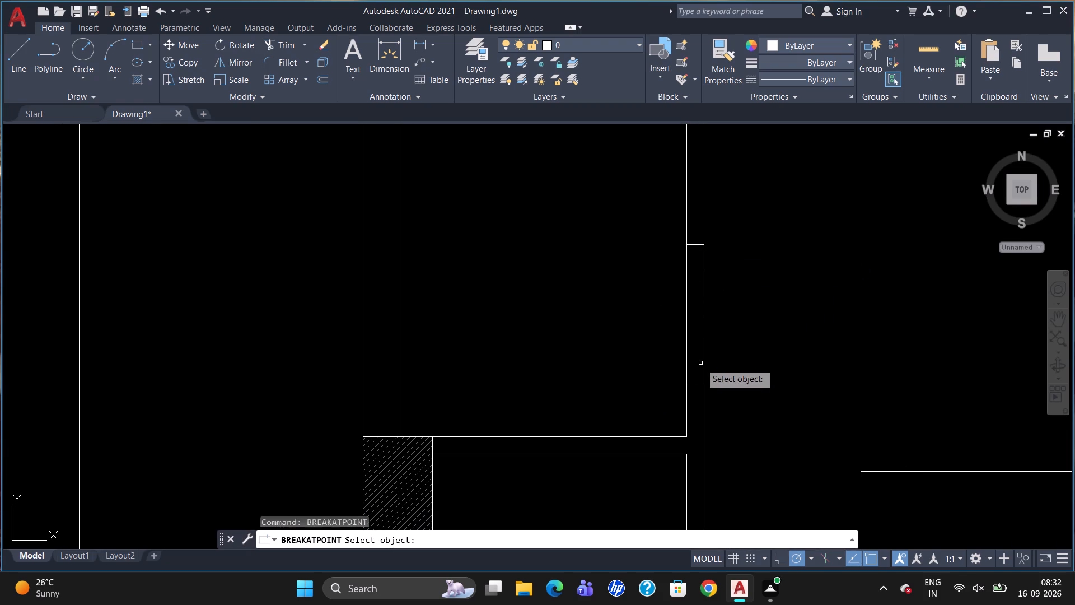
click(686, 362)
click(685, 386)
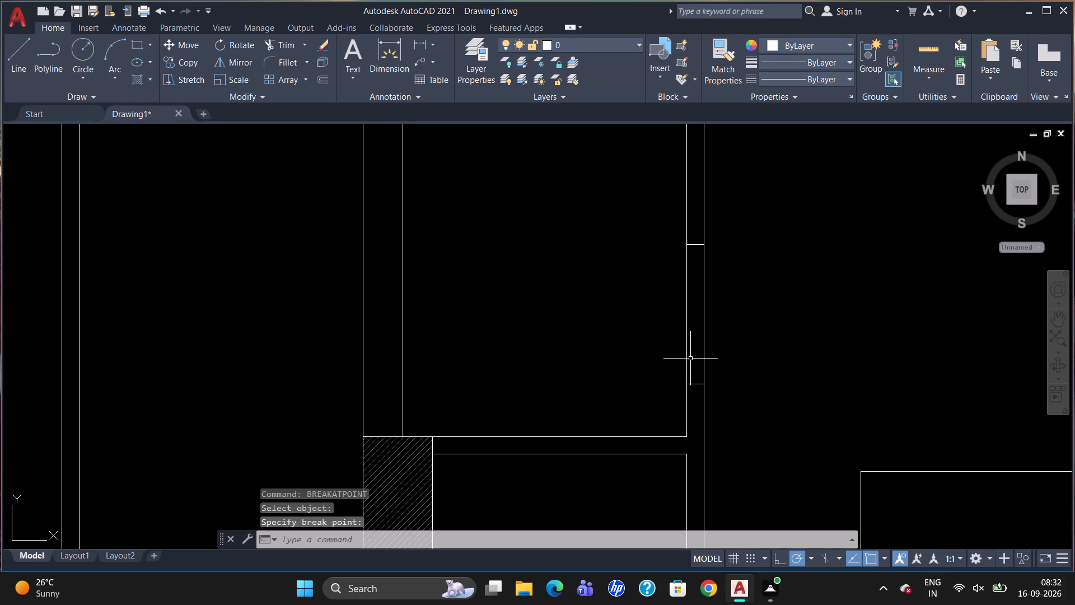
click(685, 344)
key(Delete)
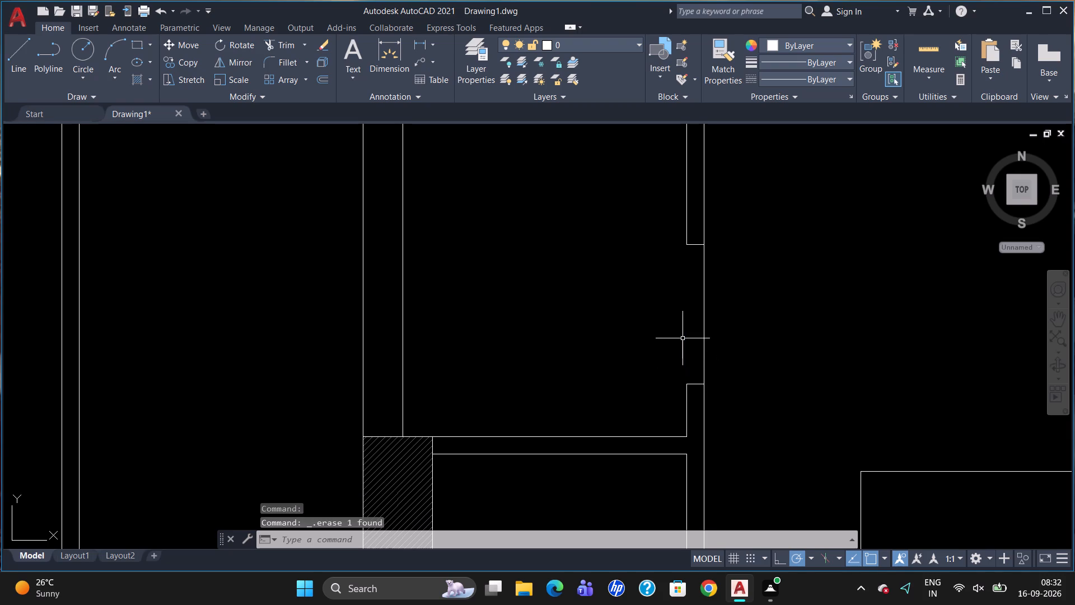
Trim the lower wall's inner face line between the two faces of the thin vertical wall west of the column.
scroll(726, 346, down, 2)
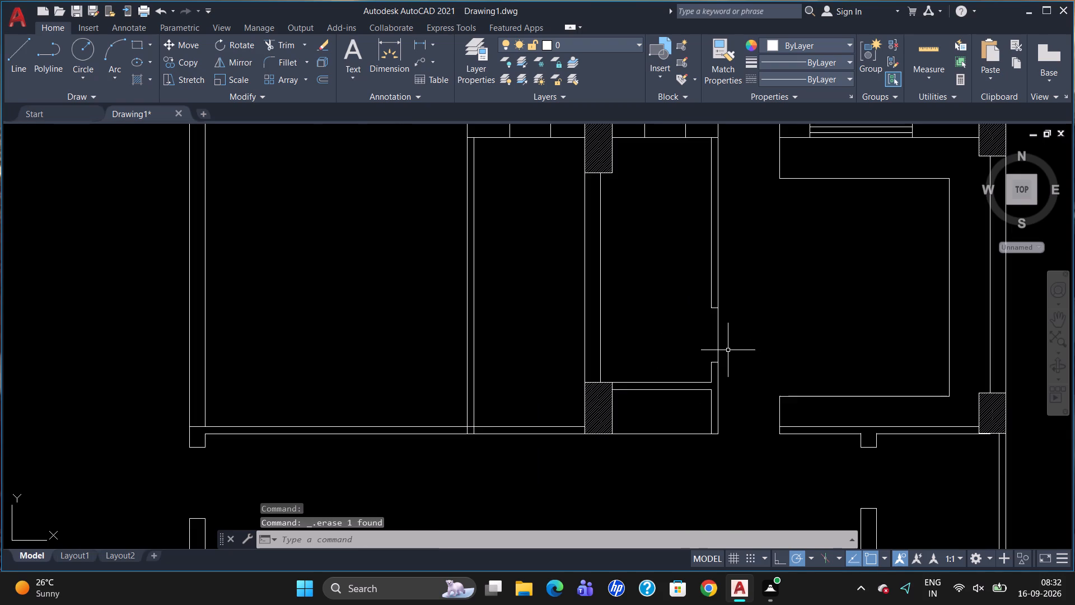
scroll(805, 323, down, 1)
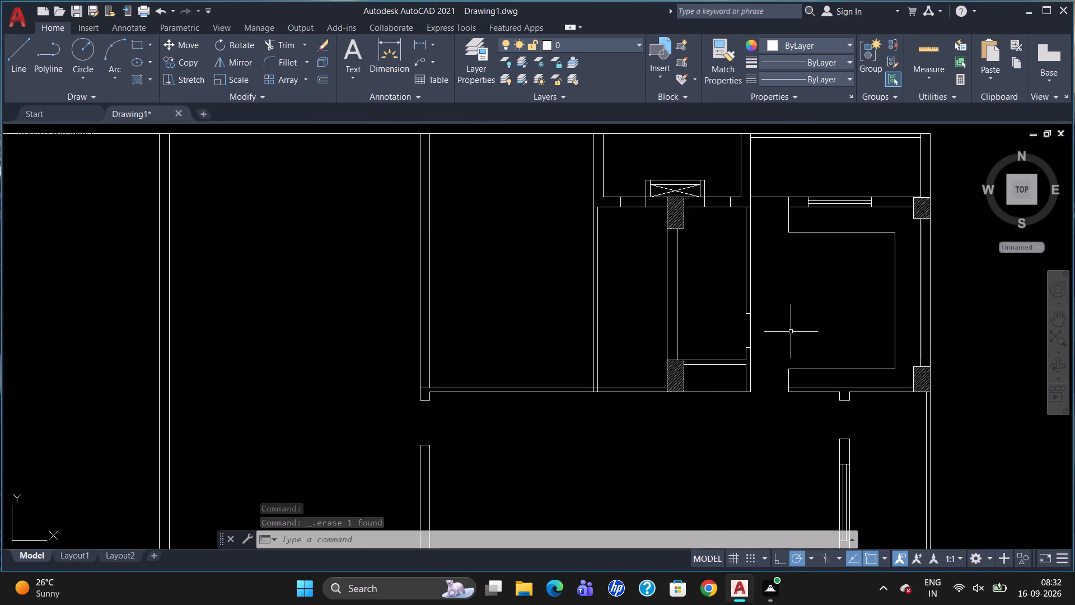
scroll(812, 320, down, 1)
scroll(688, 319, up, 1)
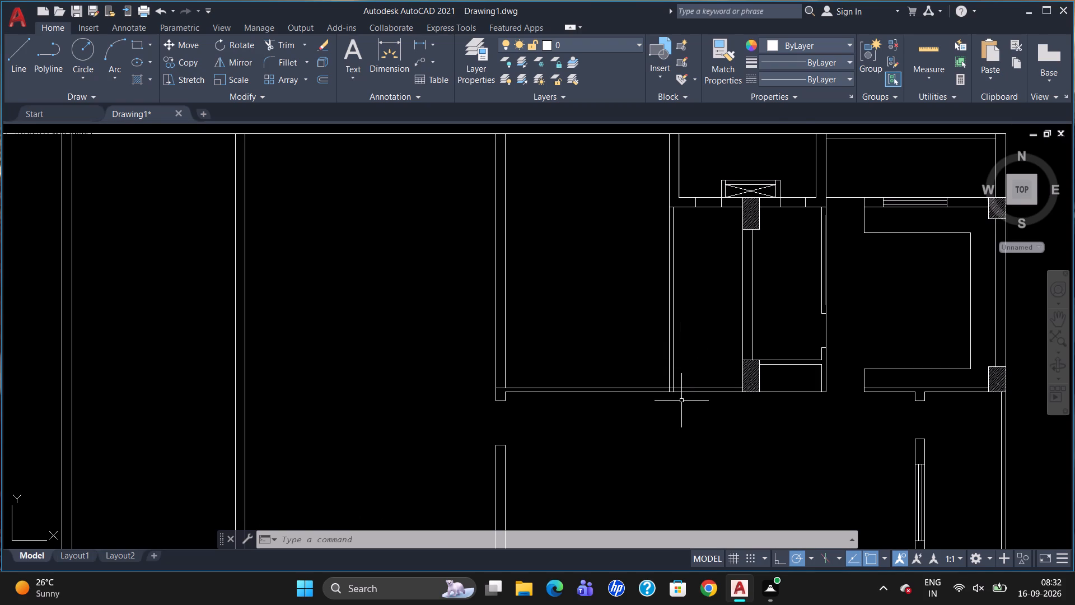
scroll(683, 398, up, 1)
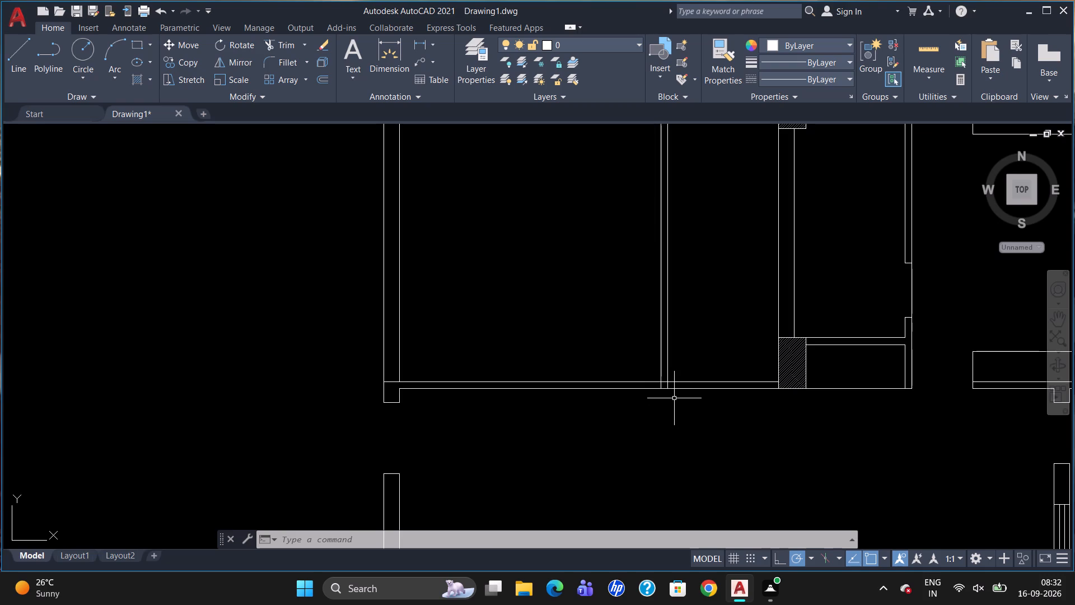
text(TR)
key(Return)
key(Return)
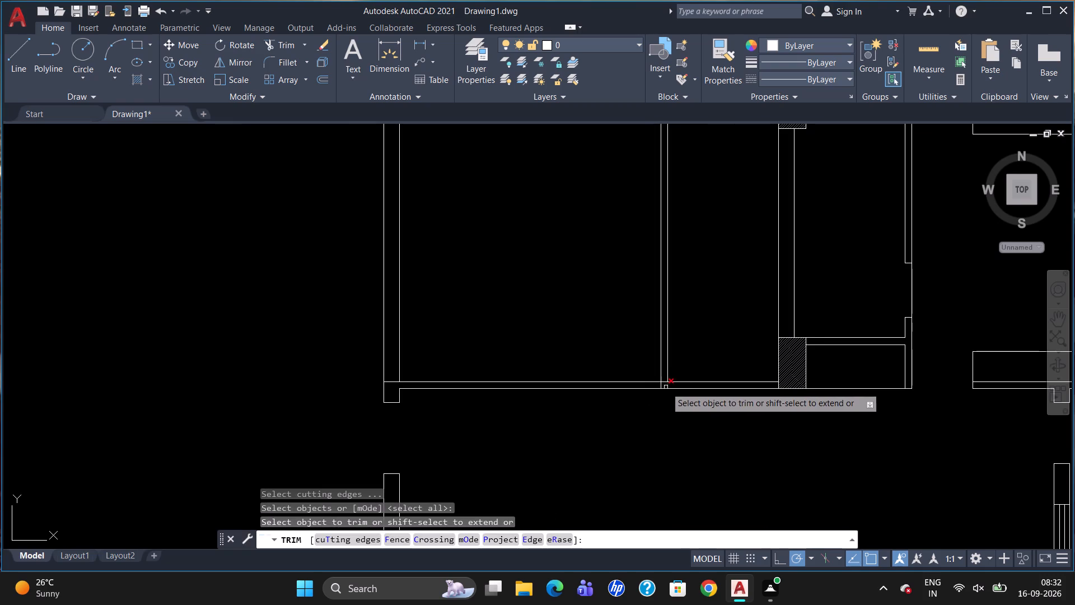
scroll(665, 387, up, 2)
click(665, 377)
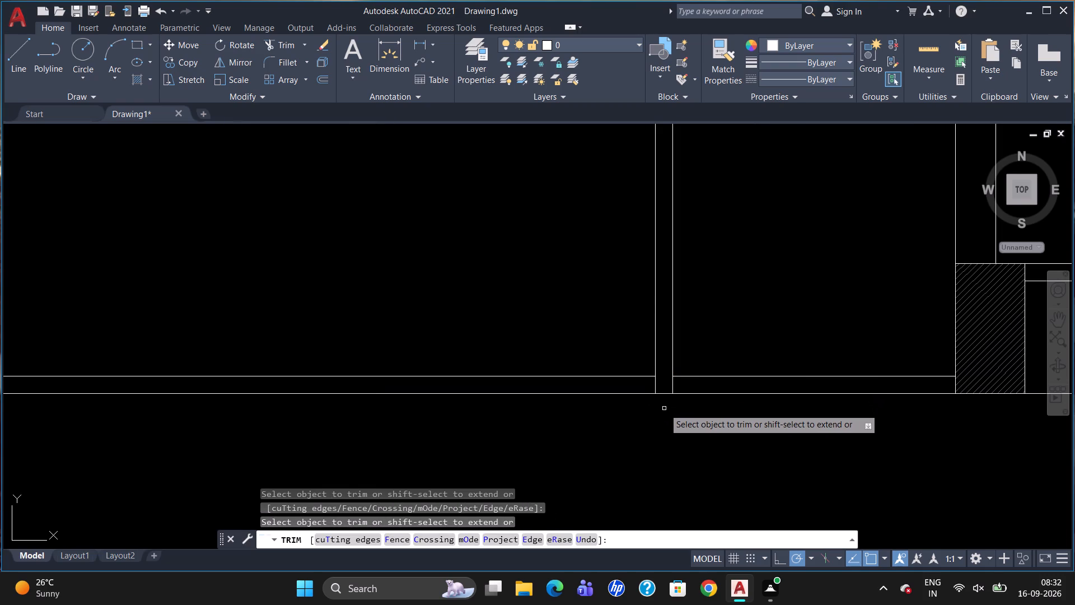
Remove both lower wall lines between the thin vertical wall and the hatched column.
drag(756, 362, 780, 446)
click(780, 446)
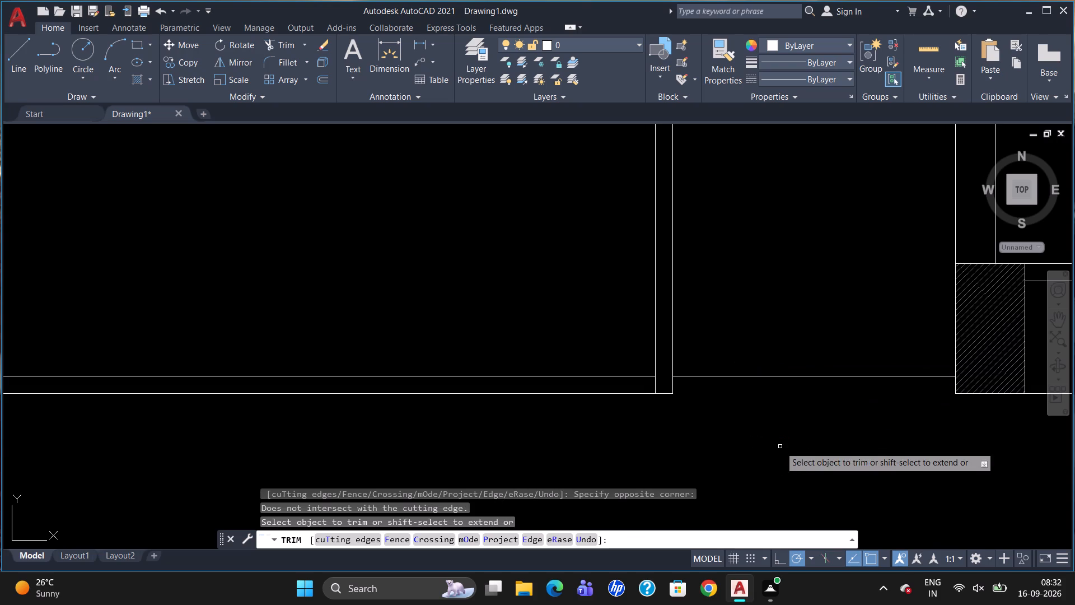
key(Escape)
click(772, 378)
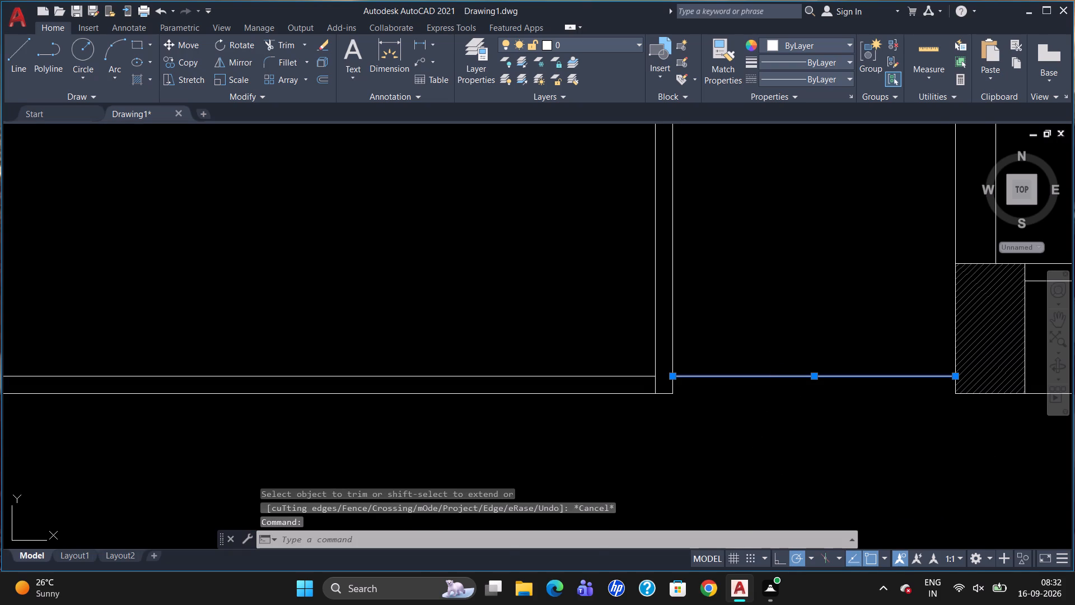
key(Delete)
Draw a jamb line across the thin vertical wall west of the column, 300 above its lower outer corner.
key(l)
key(Return)
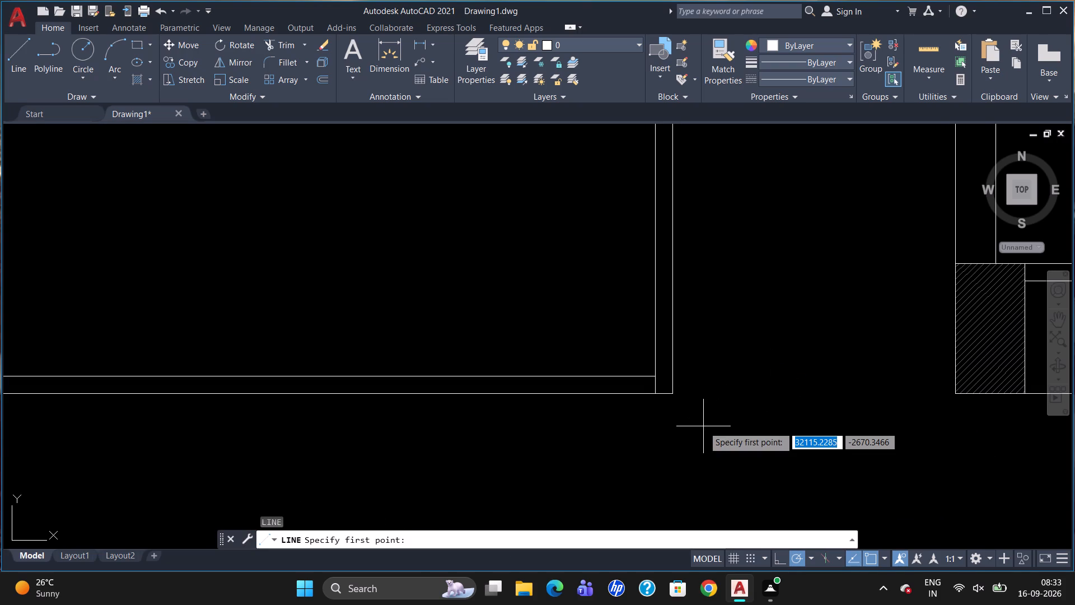
text(TL)
key(BackSpace)
key(k)
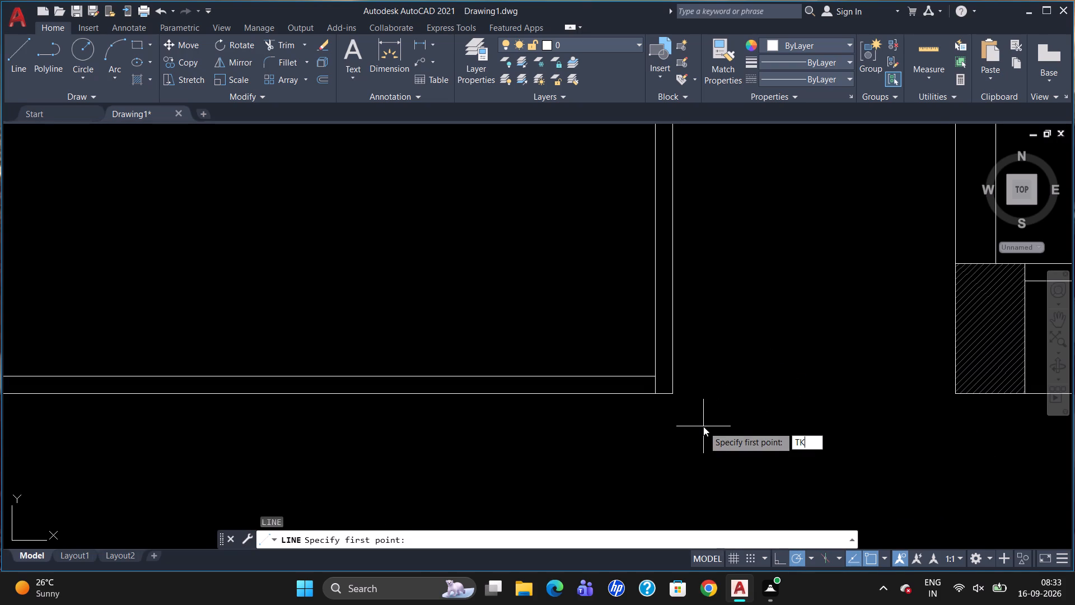
key(Return)
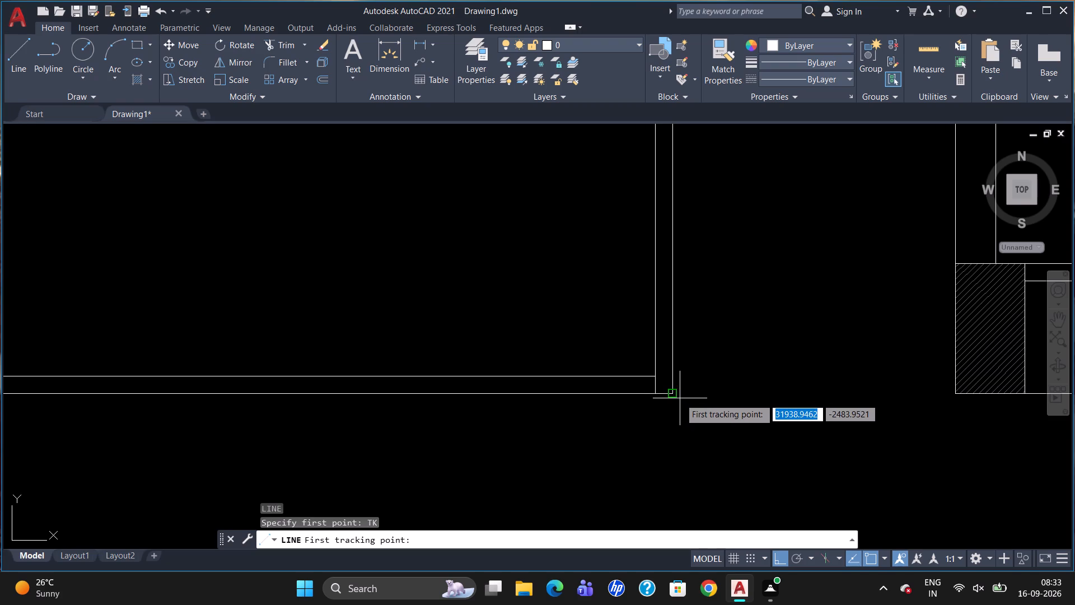
click(676, 393)
text(300)
key(Return)
key(Return)
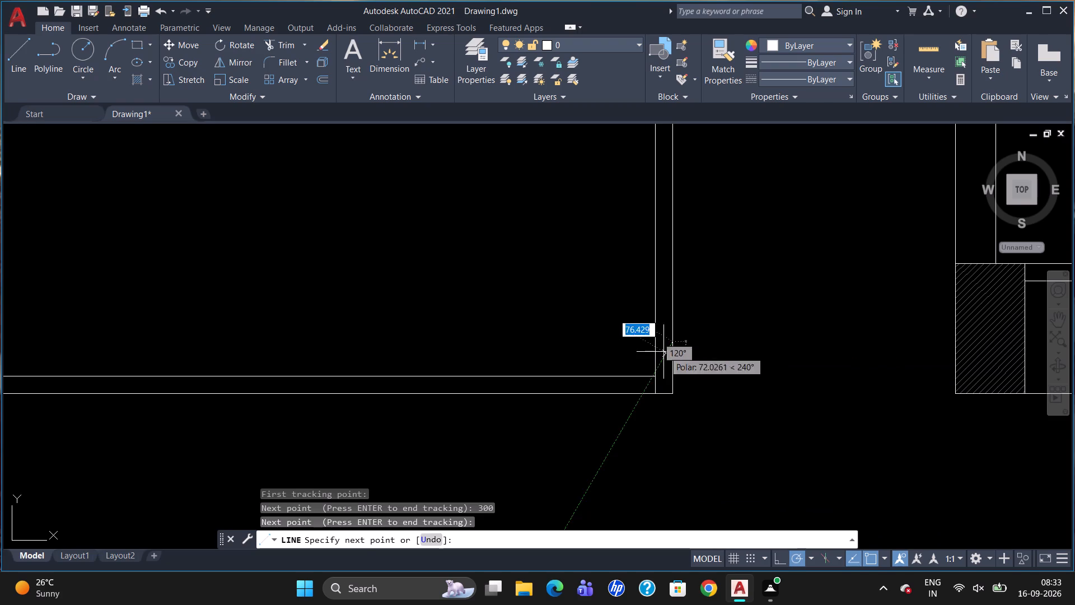
click(656, 343)
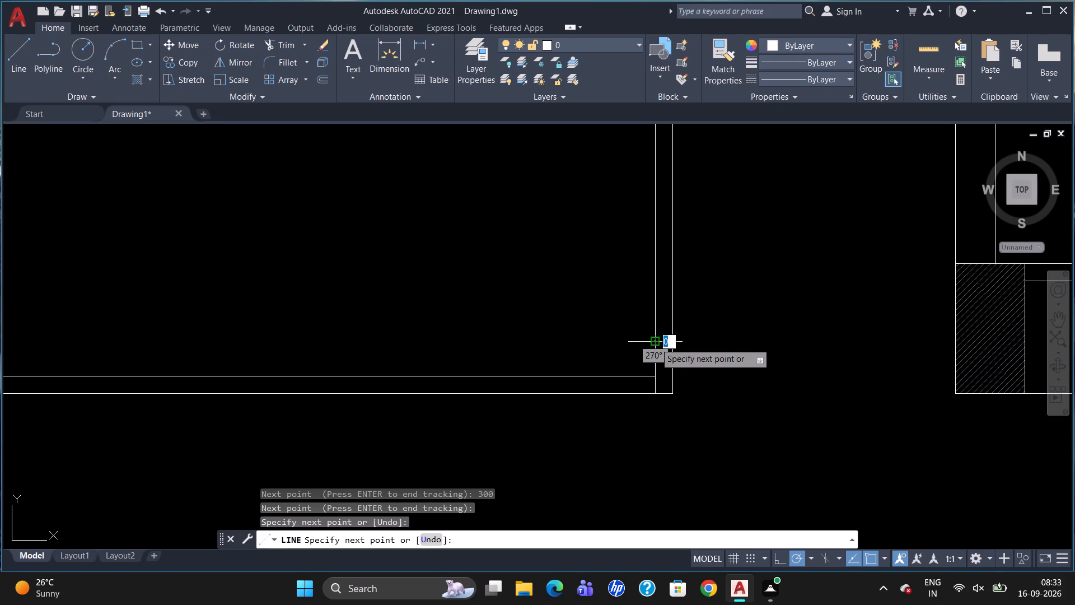
key(Escape)
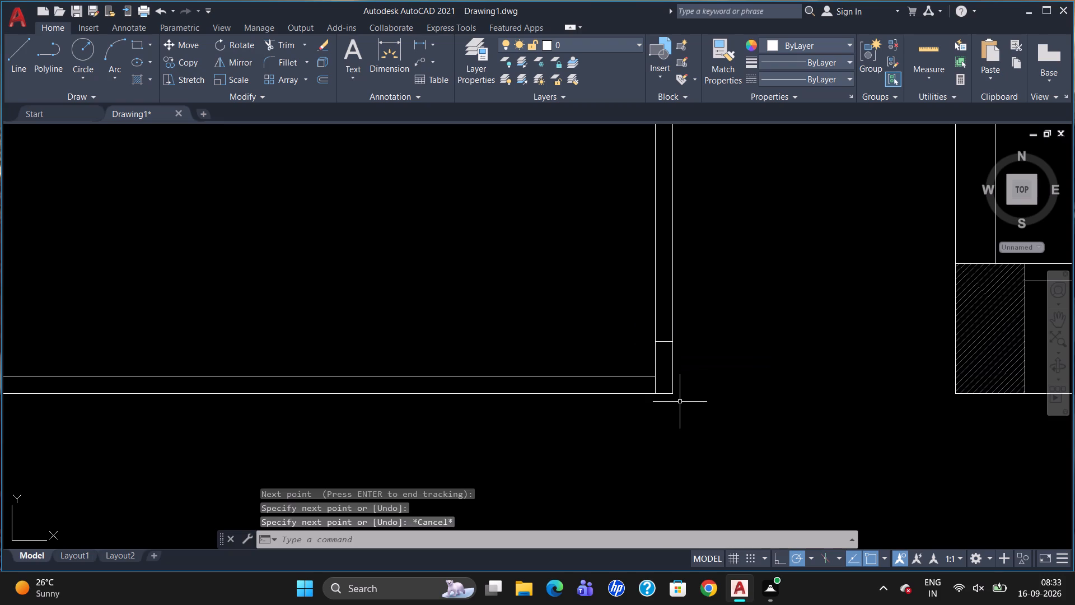
Trim the thin vertical wall's inner face line between the two faces of the lower wall.
text(TR)
key(Return)
key(Return)
click(656, 384)
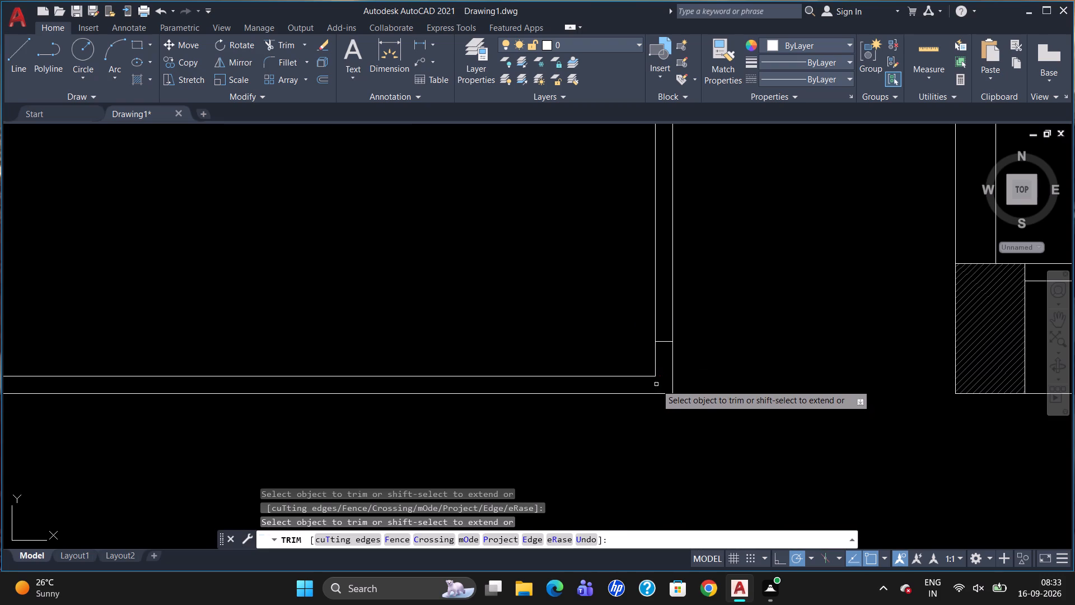
key(Escape)
Offset the new jamb line 900 upward along the thin vertical wall.
scroll(742, 427, down, 2)
scroll(732, 395, up, 1)
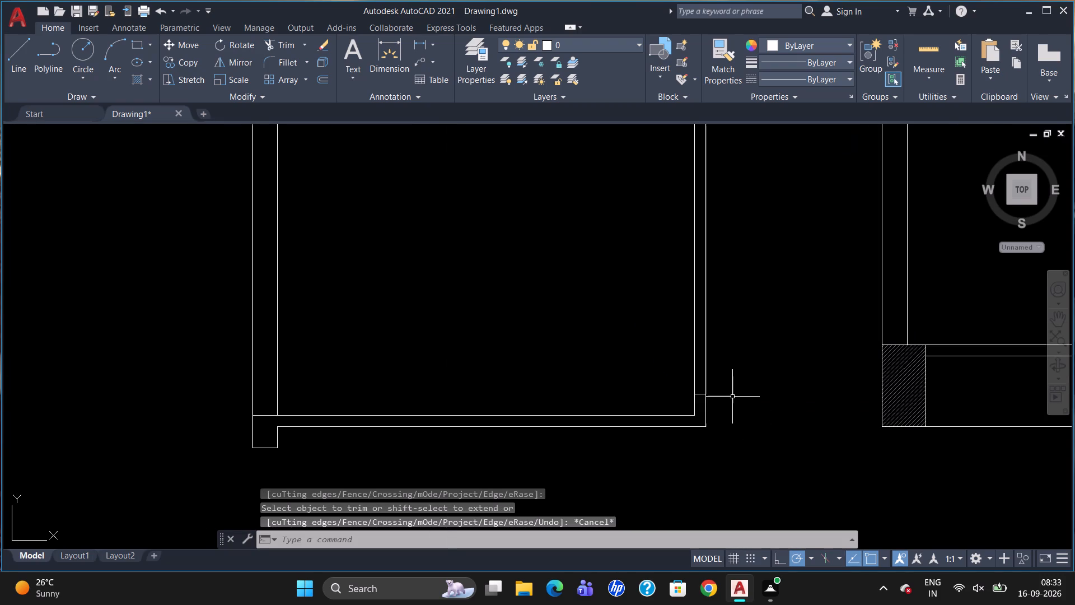
key(o)
key(Return)
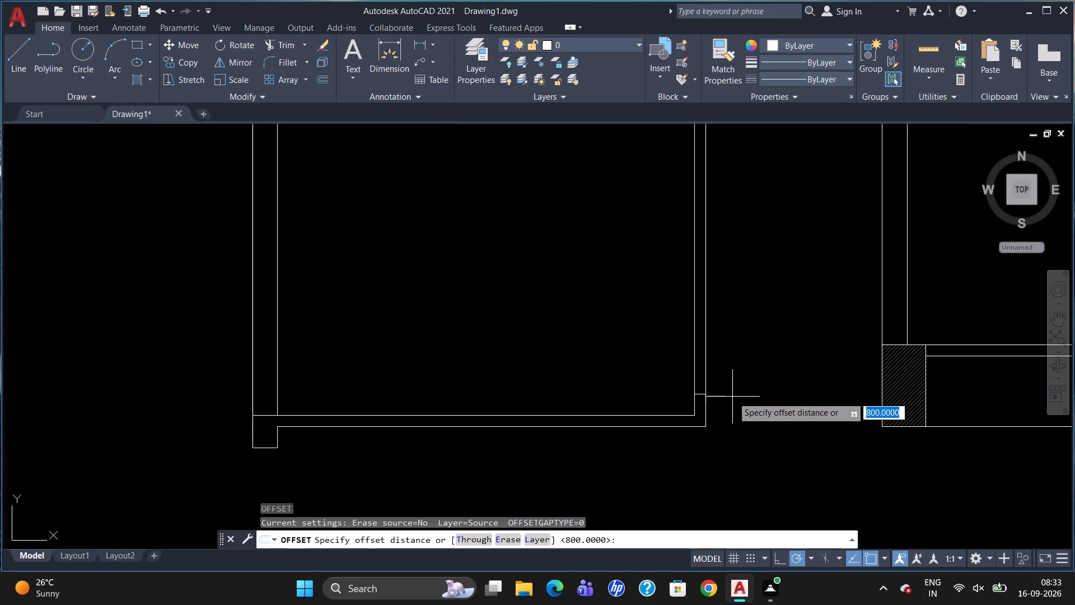
text(900)
key(Return)
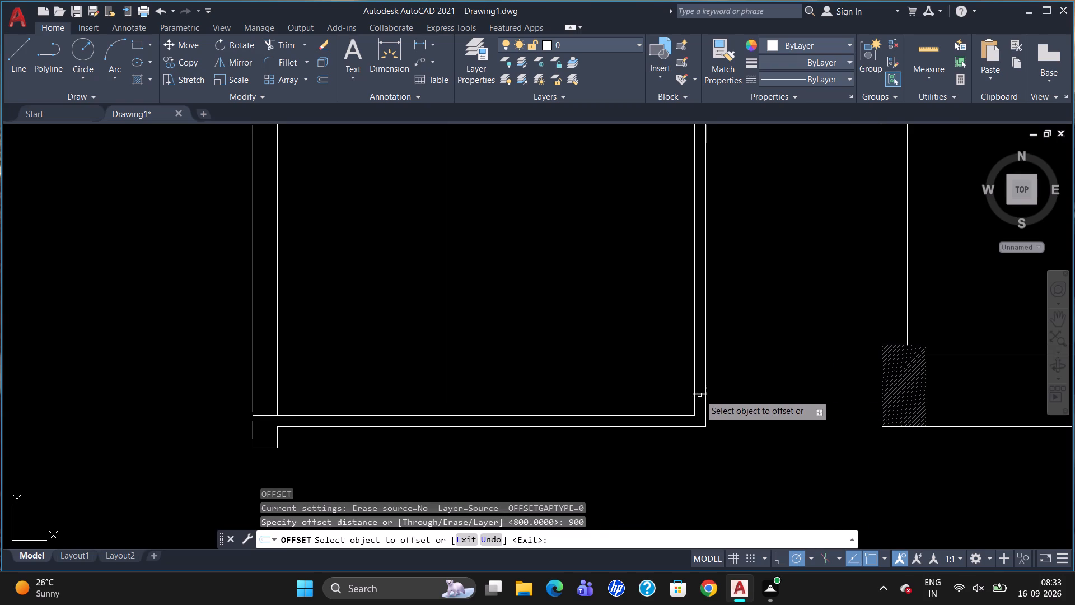
click(699, 394)
click(721, 348)
key(Escape)
Trim both faces of the thin vertical wall between the two jamb lines to form the opening.
text(TR)
key(Return)
key(Return)
drag(669, 353, 730, 351)
click(744, 346)
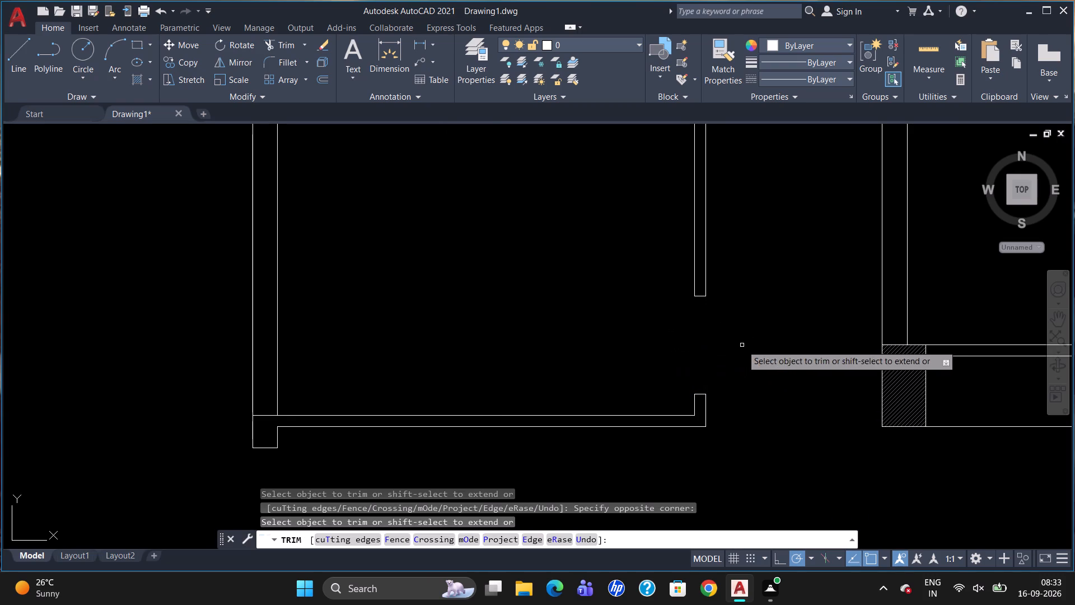
key(Escape)
Draw a horizontal line from 1450 above the lower hatched column's bottom west corner, perpendicular to the thin vertical wall's east face.
scroll(747, 390, down, 2)
scroll(760, 302, up, 1)
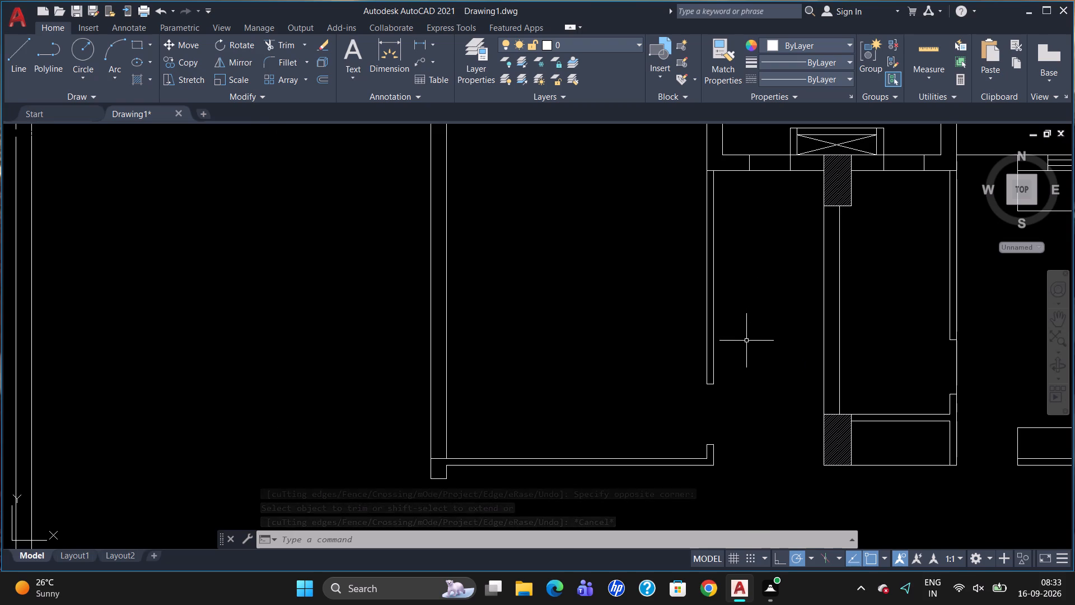
key(l)
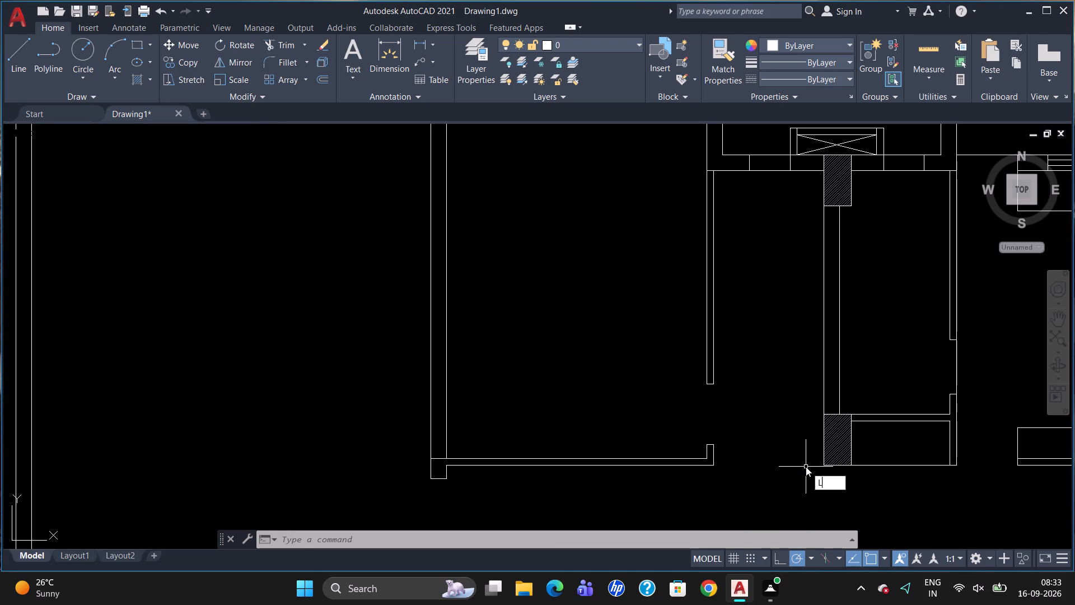
key(Return)
text(TK)
key(Return)
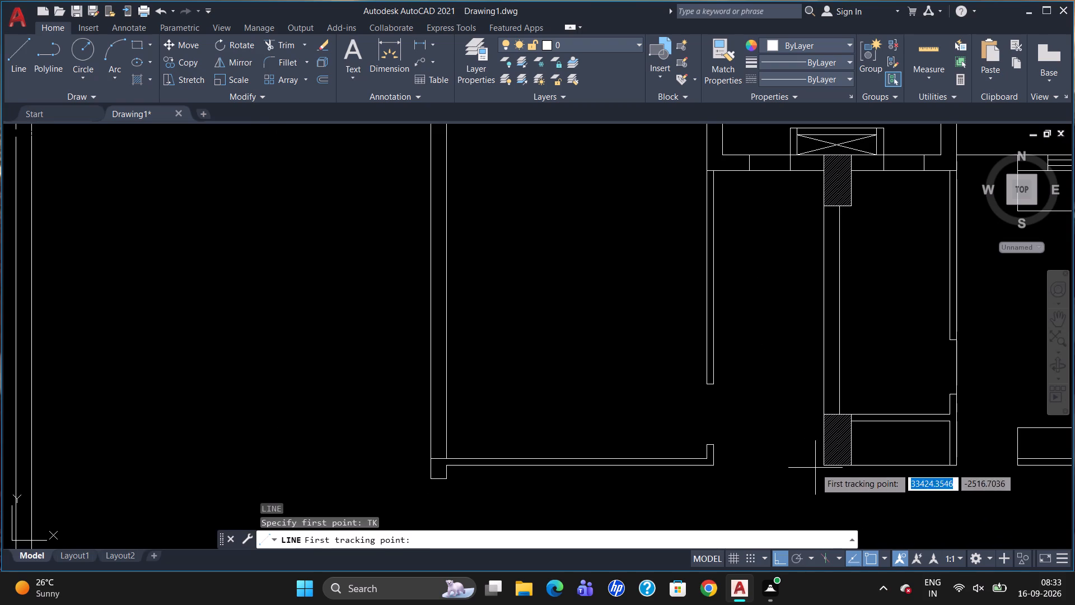
click(826, 467)
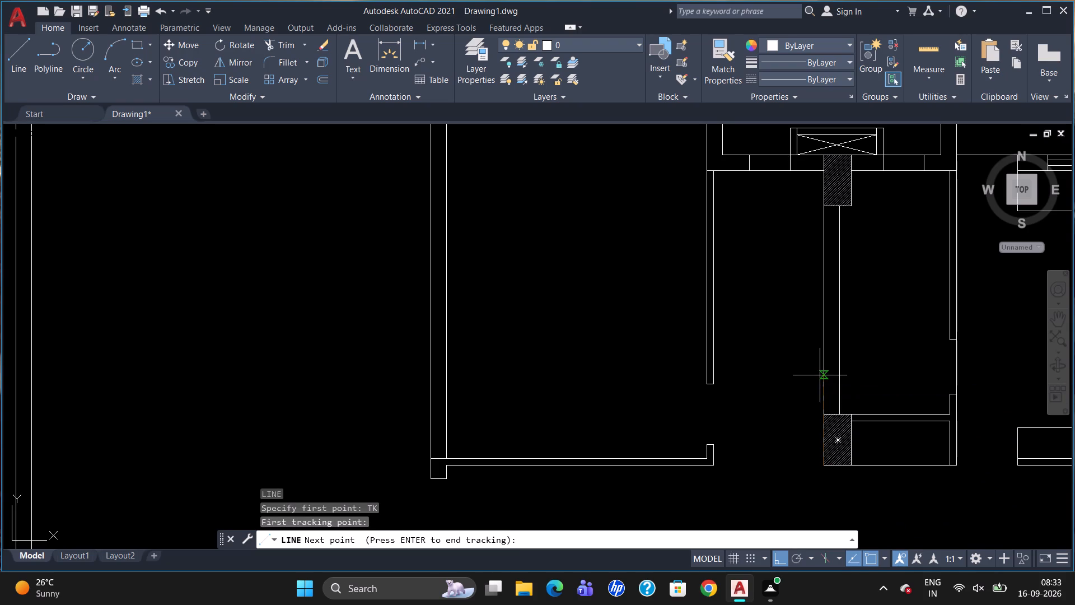
text(1450)
key(Return)
key(Return)
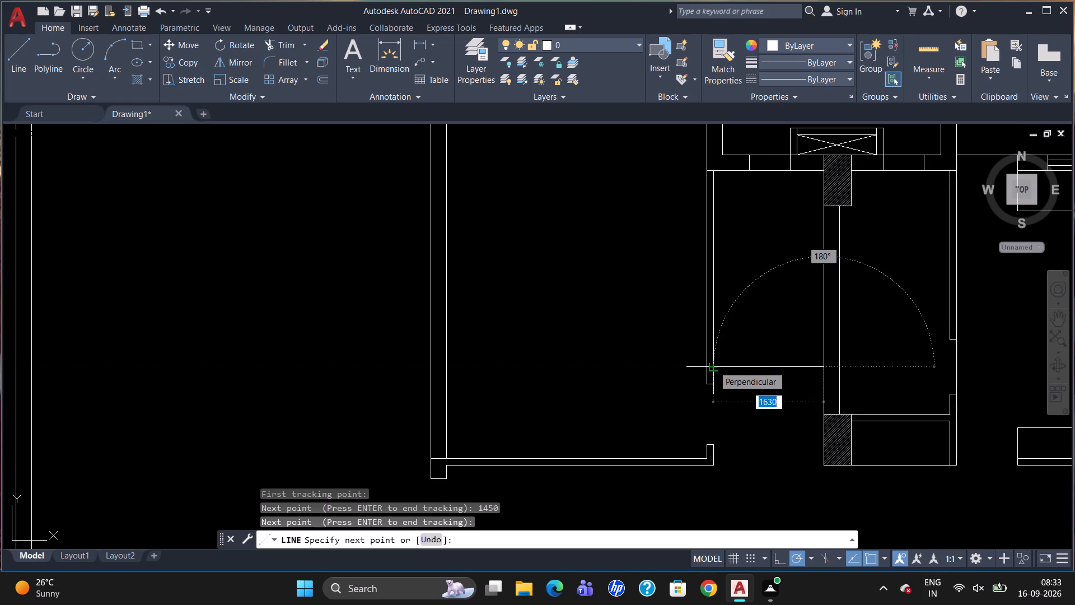
click(713, 366)
key(Escape)
Offset the new horizontal line 100 upward to form the partition wall's second face.
key(o)
key(Return)
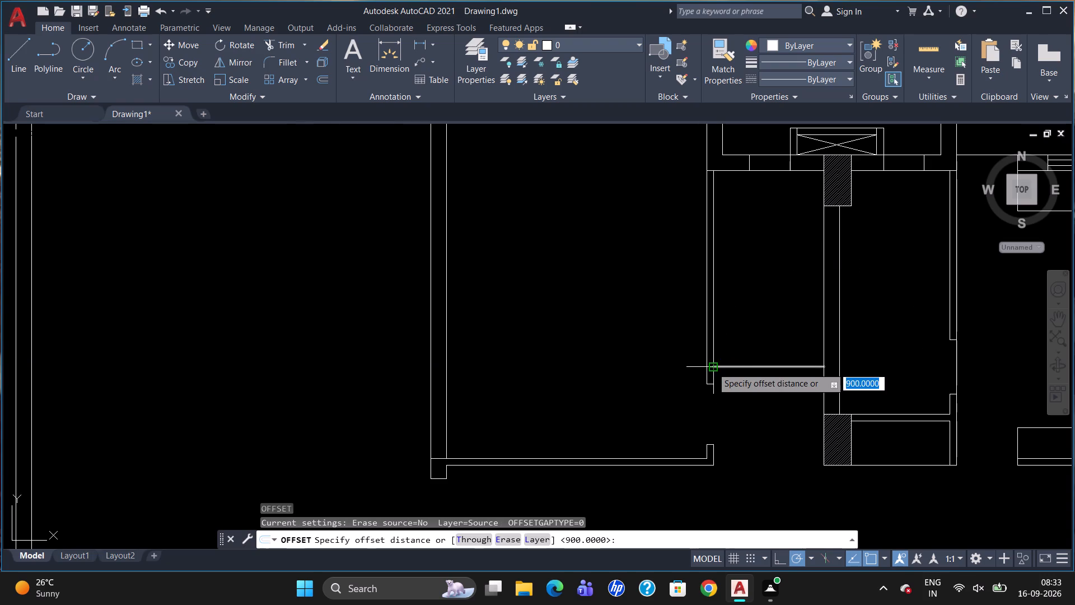
text(100)
key(Return)
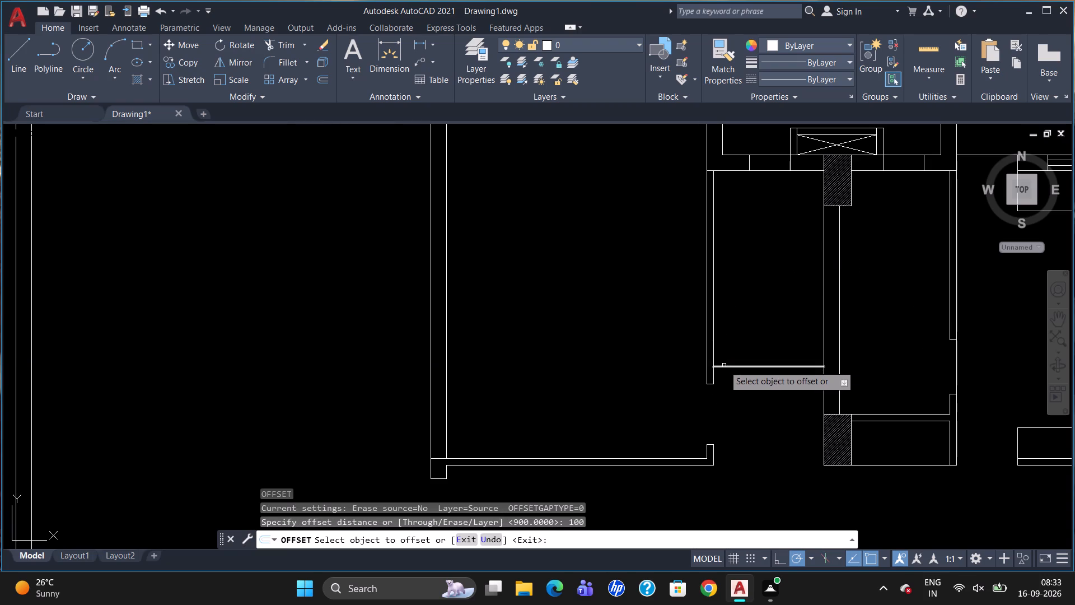
click(725, 366)
click(737, 350)
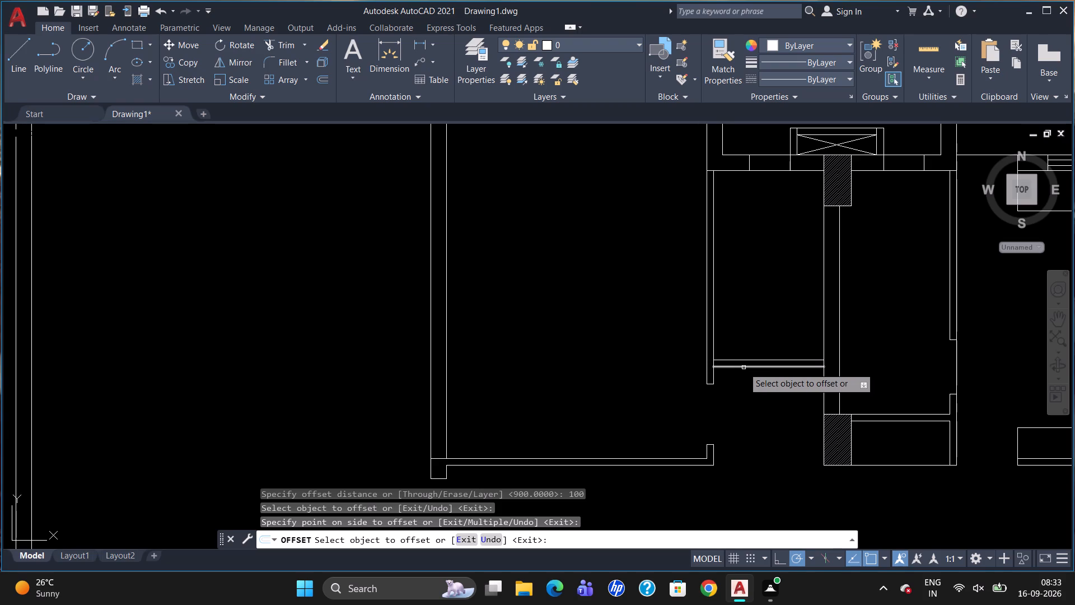
key(Escape)
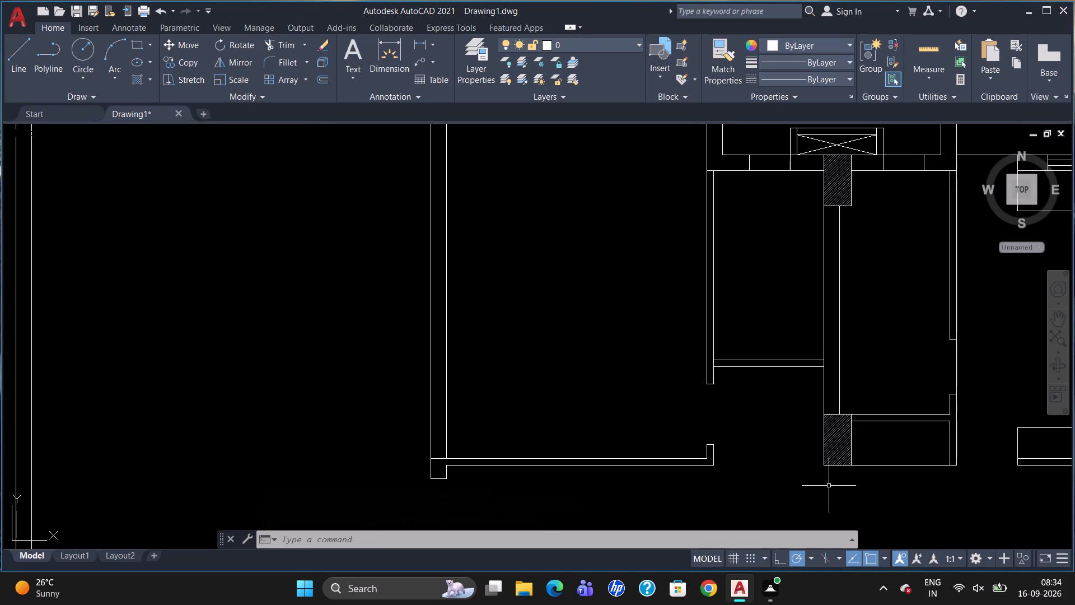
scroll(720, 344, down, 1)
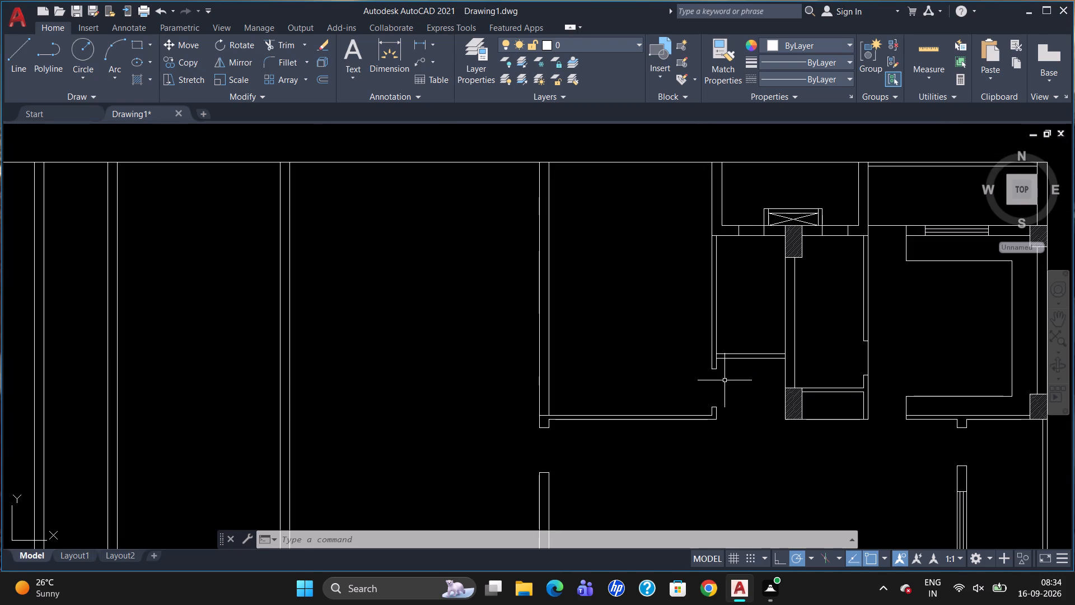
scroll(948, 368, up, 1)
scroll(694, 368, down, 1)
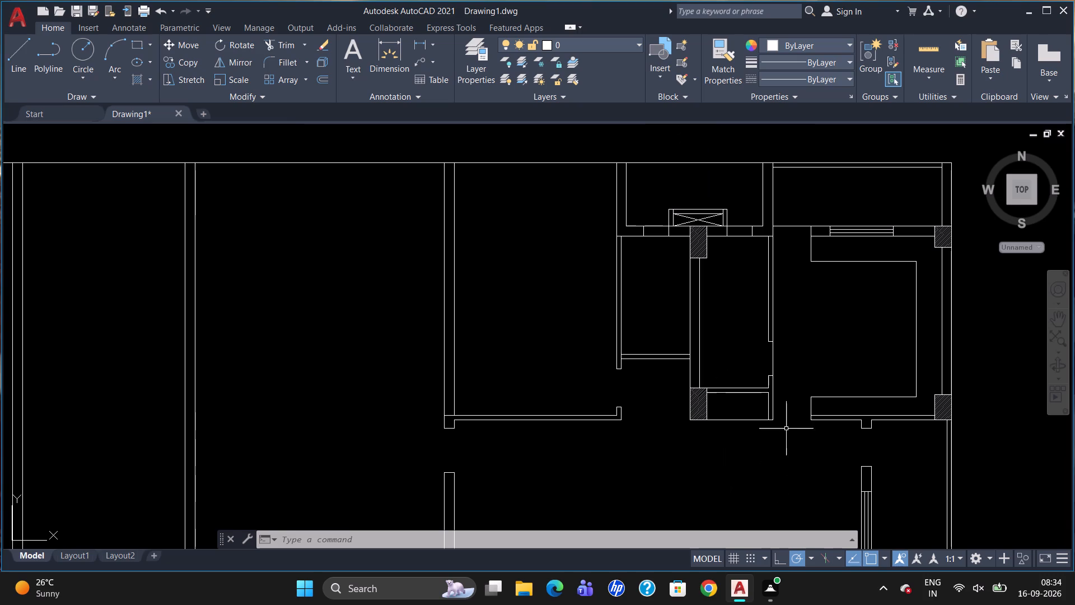
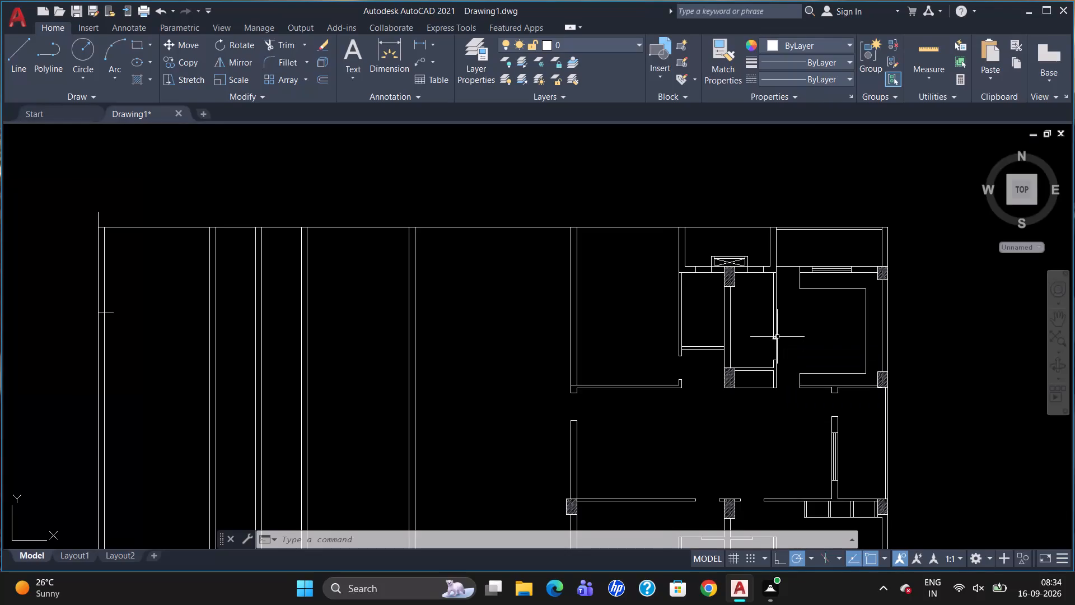
Draw a jamb line across the 100-thick horizontal partition wall, 800 east of its junction with the thin vertical wall.
scroll(694, 365, up, 2)
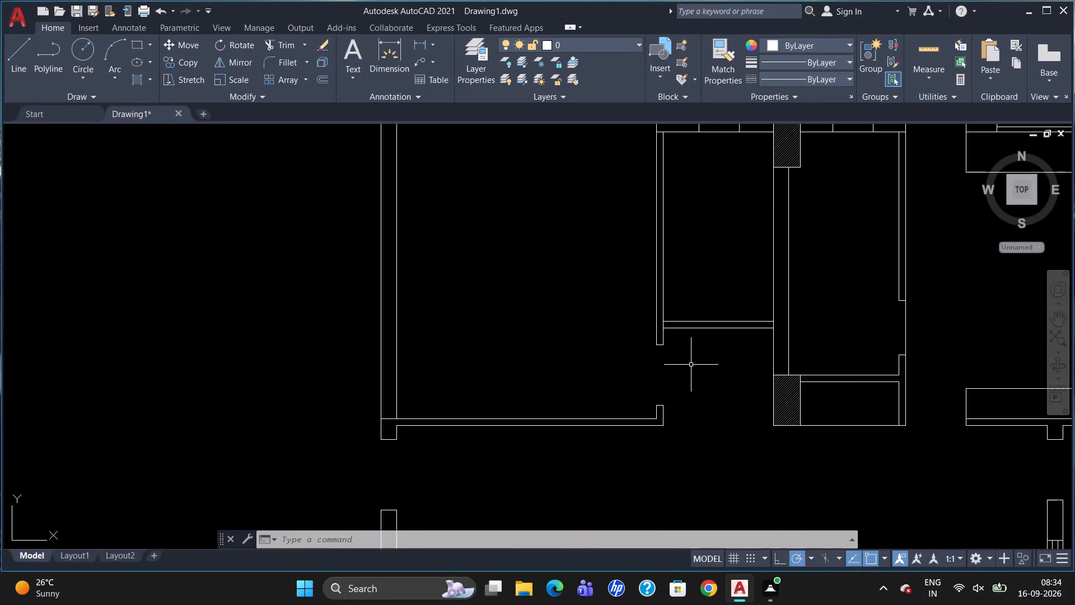
key(l)
key(Return)
text(TK)
key(Return)
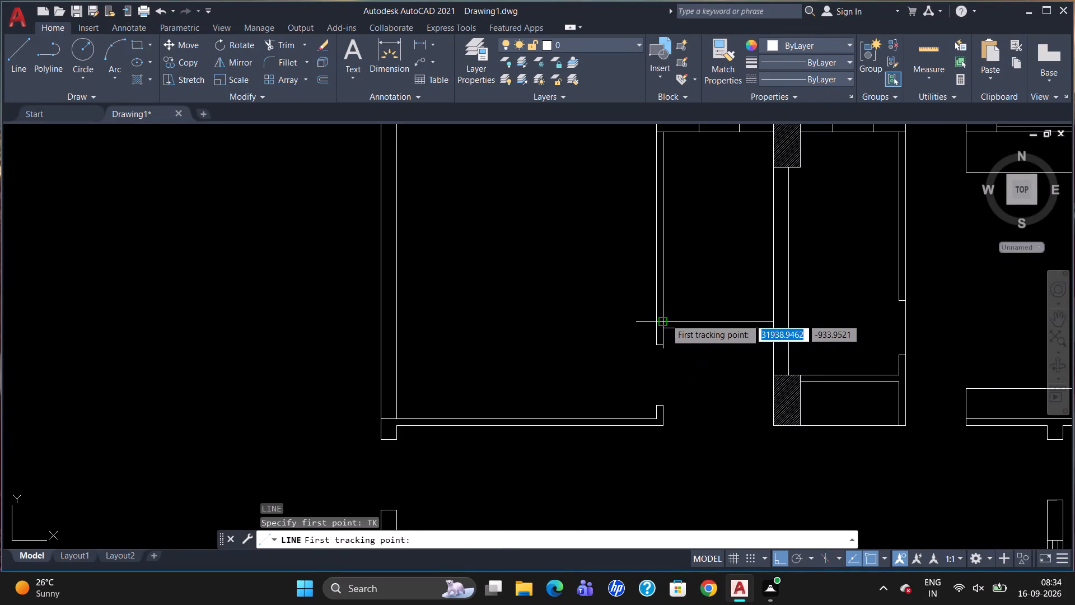
click(666, 319)
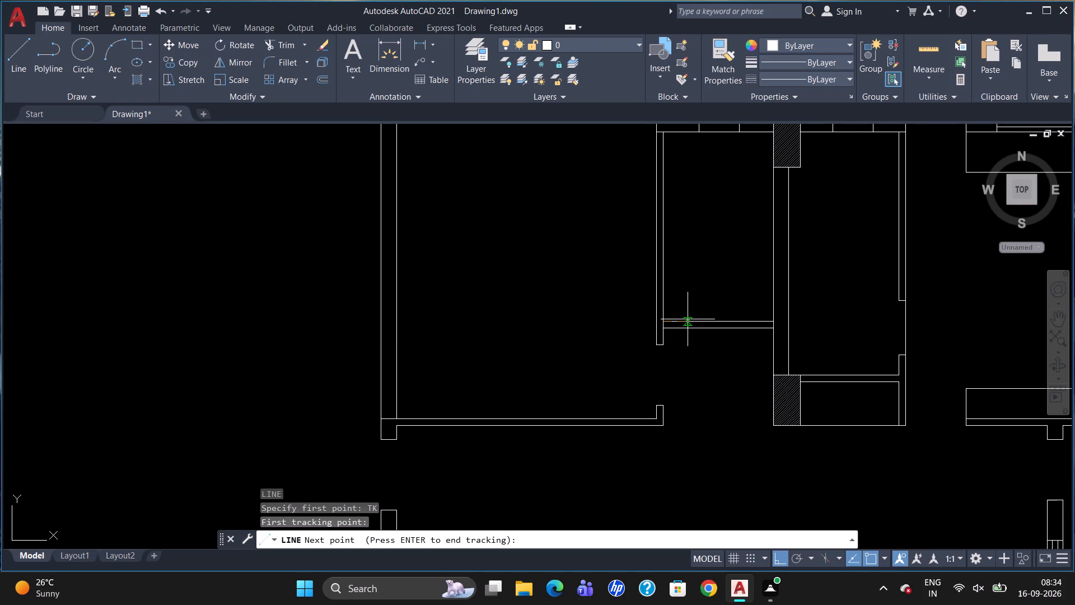
text(800)
key(Return)
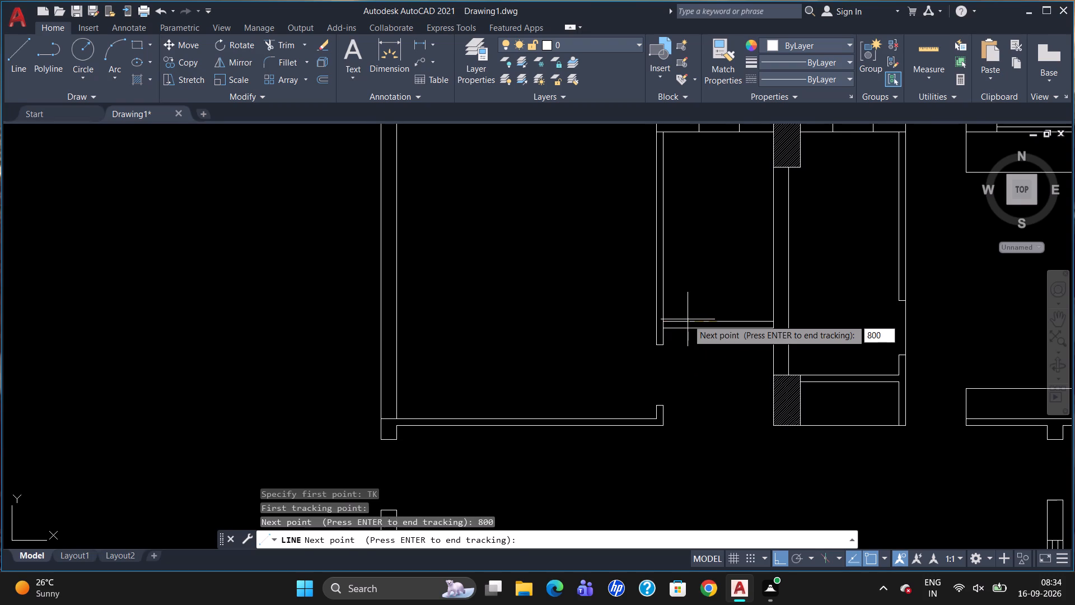
key(Return)
scroll(702, 333, up, 3)
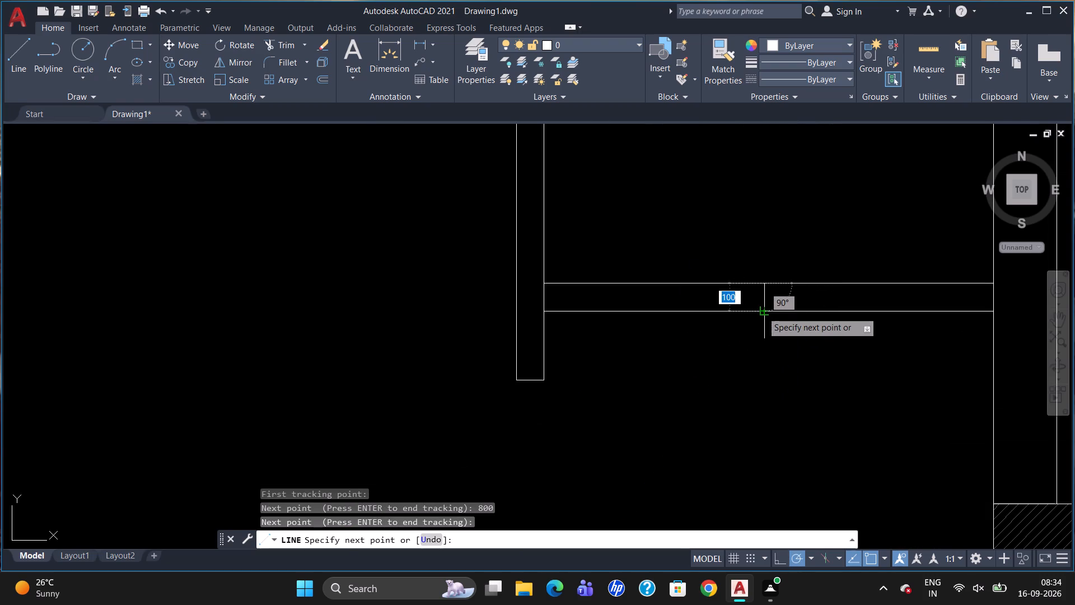
click(763, 313)
key(Escape)
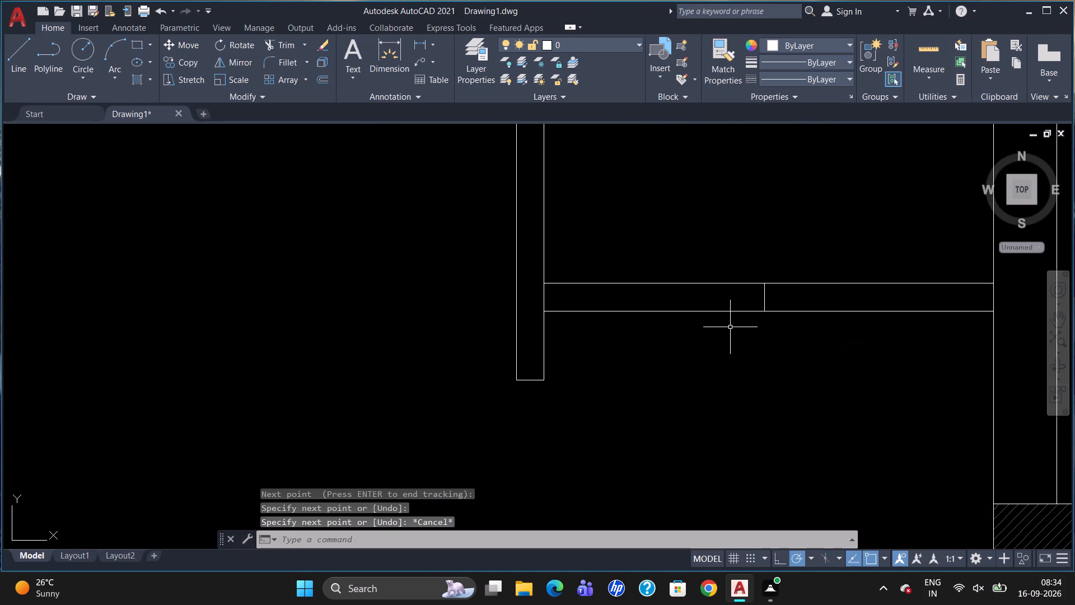
Trim the partition wall's upper face between the thin vertical wall and the new jamb line.
key(t)
key(r)
key(Return)
key(Return)
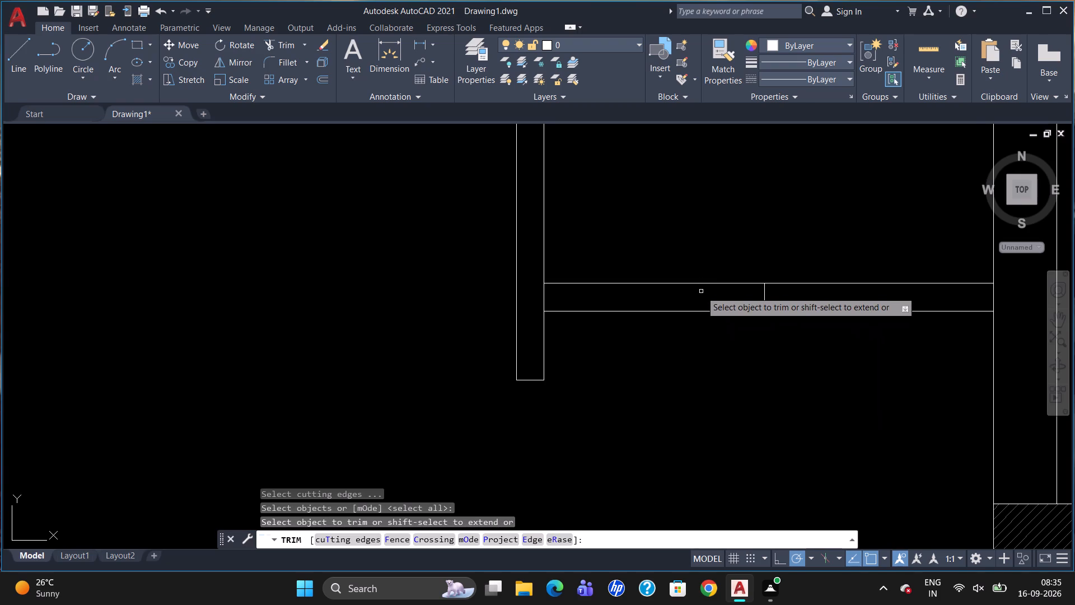
click(701, 282)
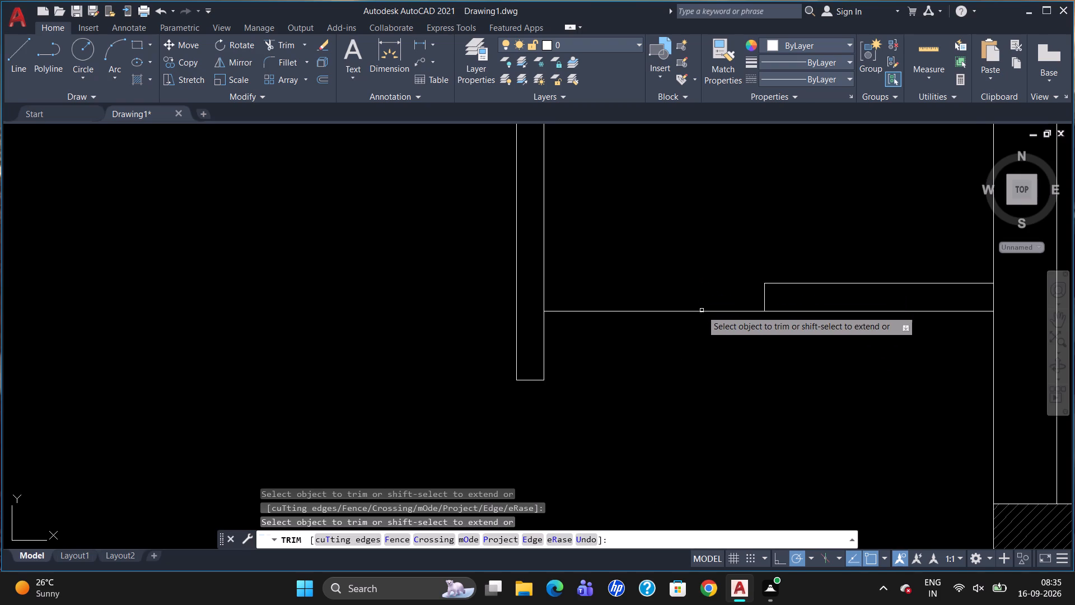
scroll(708, 338, down, 2)
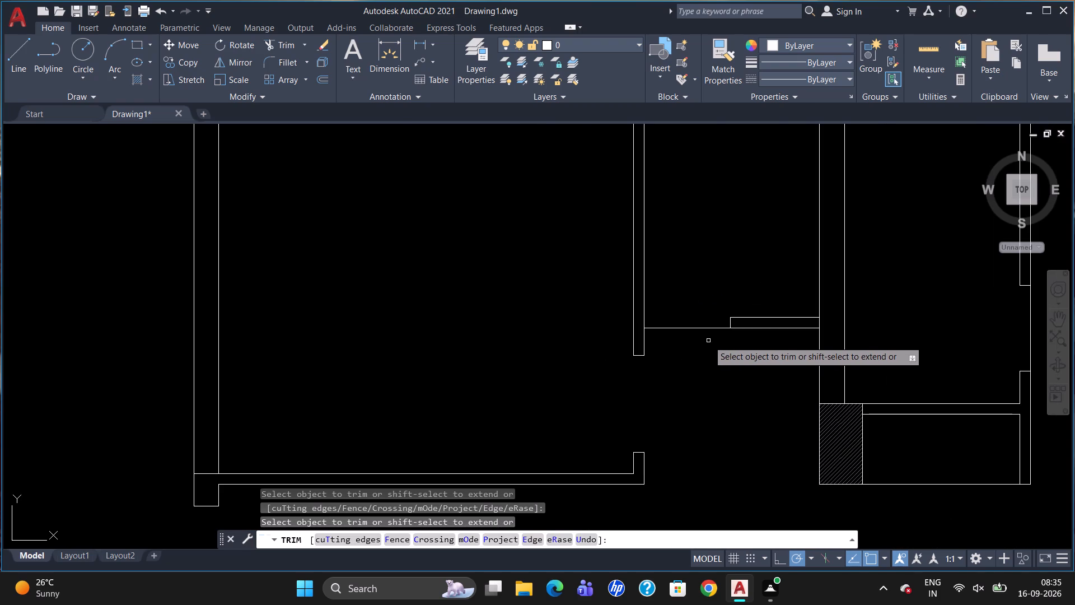
scroll(708, 341, down, 2)
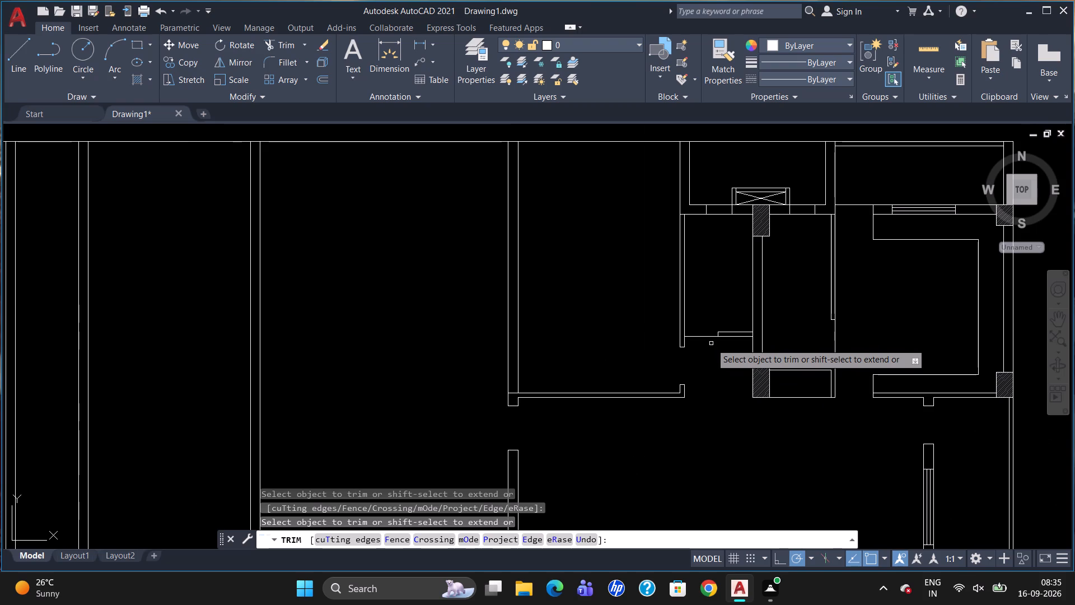
scroll(729, 342, down, 1)
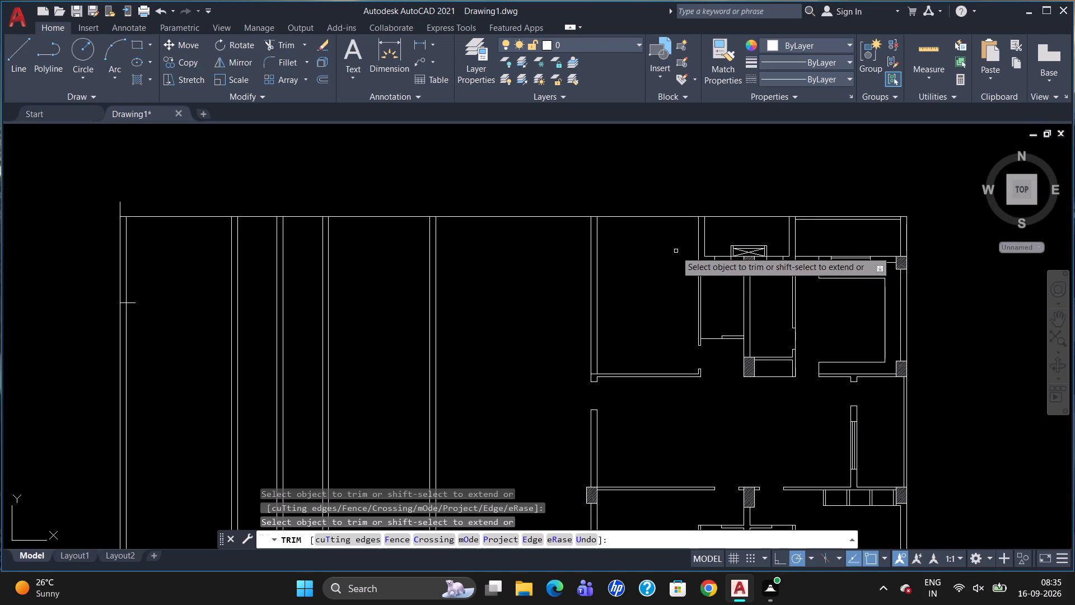
key(Escape)
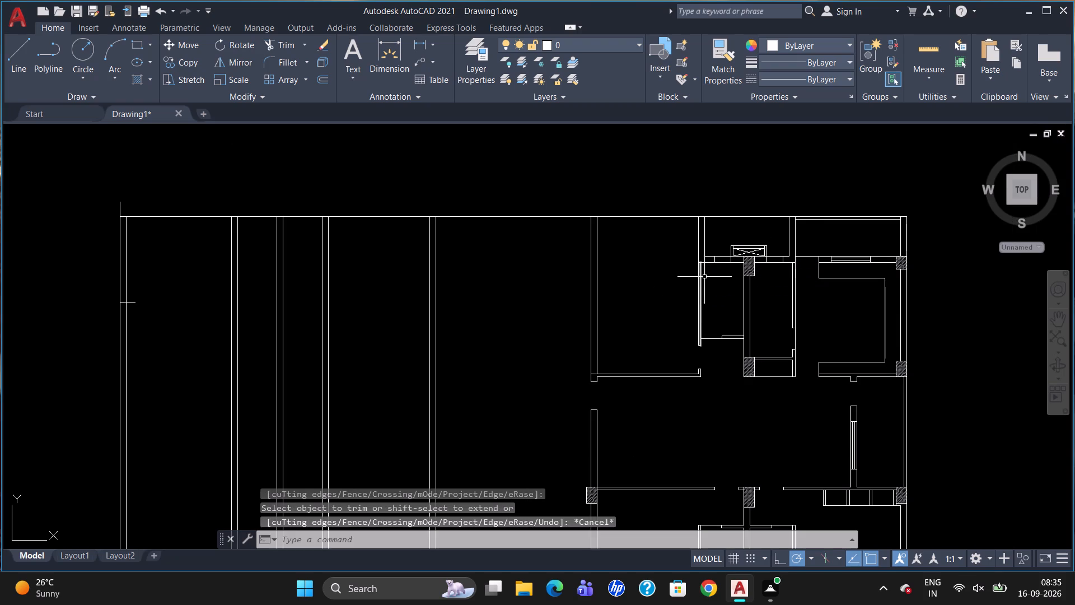
Trim the horizontal wall's lower face where it crosses the tops of the two thin vertical walls beside the columns.
scroll(708, 274, up, 2)
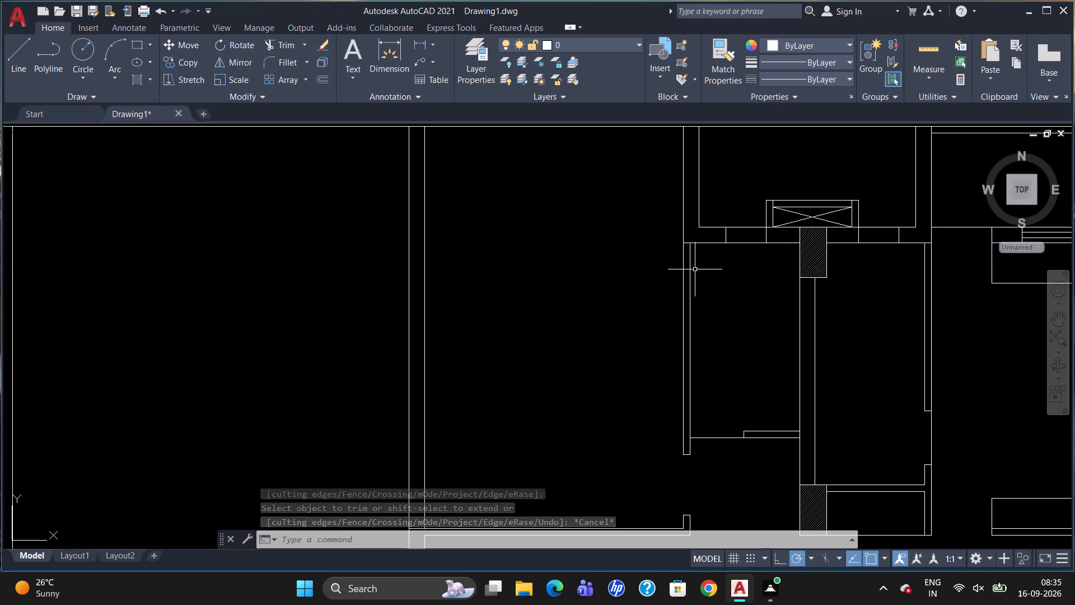
scroll(751, 287, down, 1)
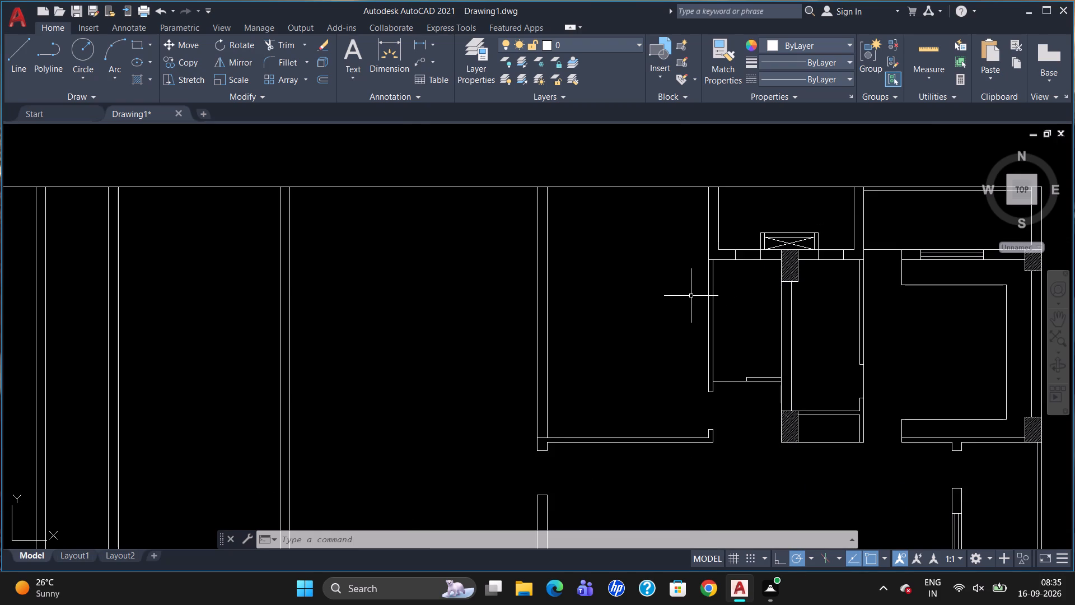
scroll(729, 253, up, 1)
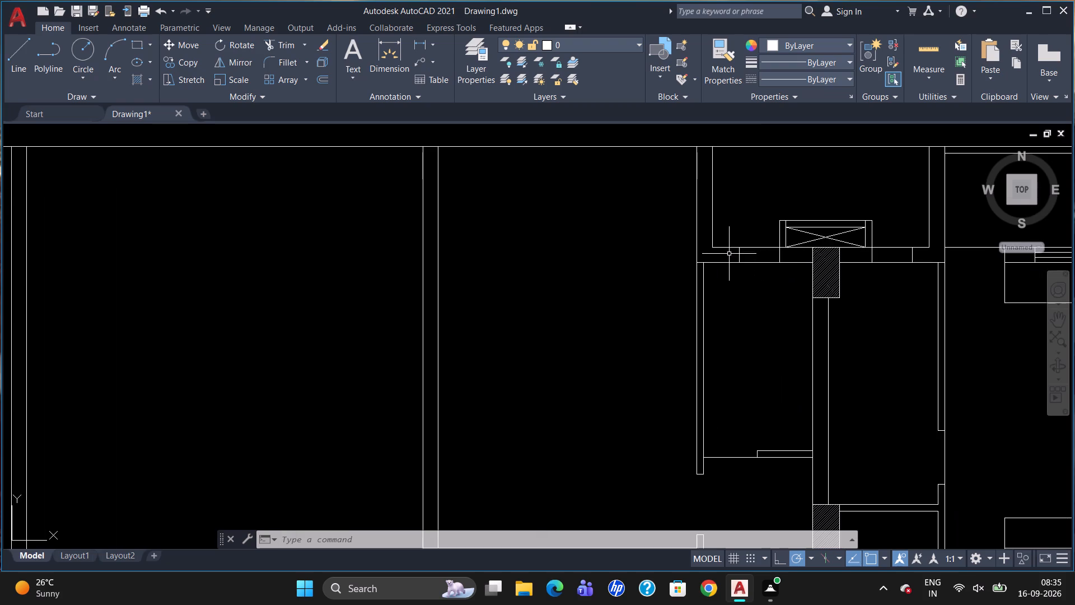
key(t)
key(r)
key(Return)
key(Return)
scroll(708, 254, up, 2)
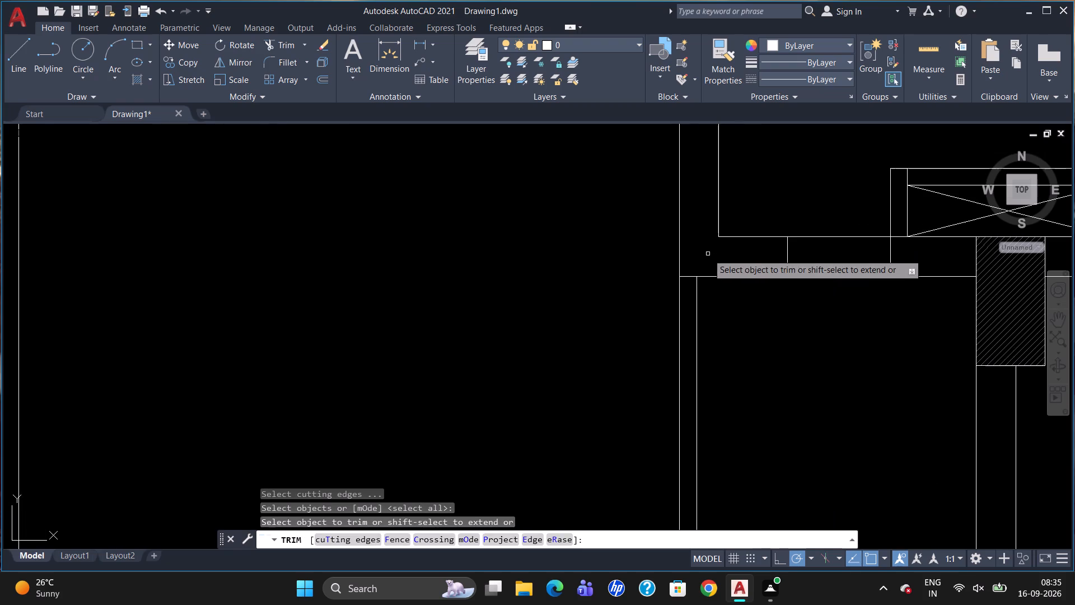
click(689, 276)
scroll(673, 266, down, 3)
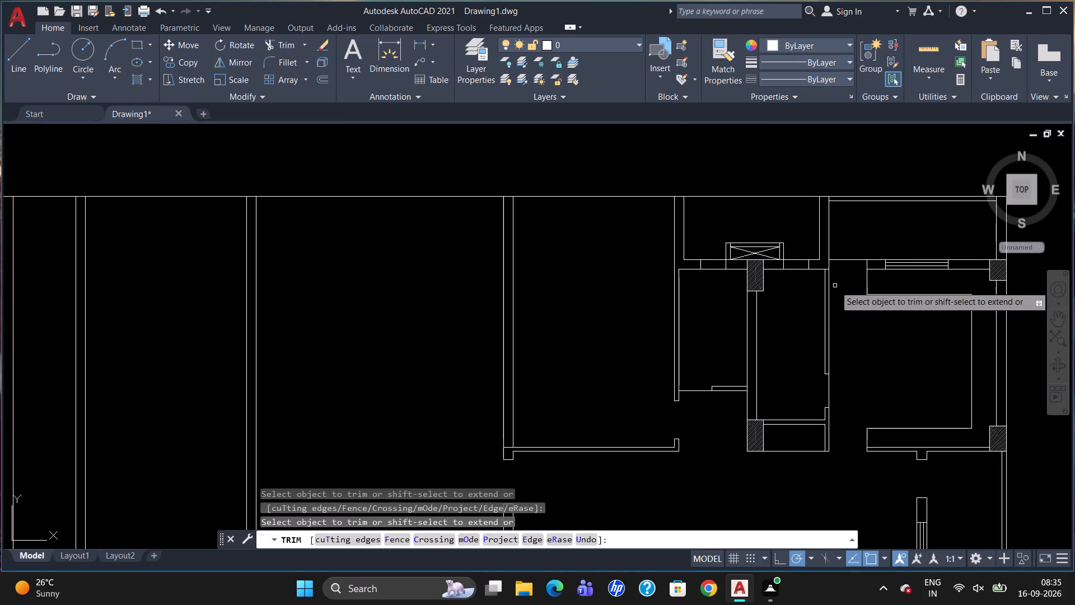
scroll(830, 285, up, 3)
click(826, 214)
scroll(869, 230, down, 3)
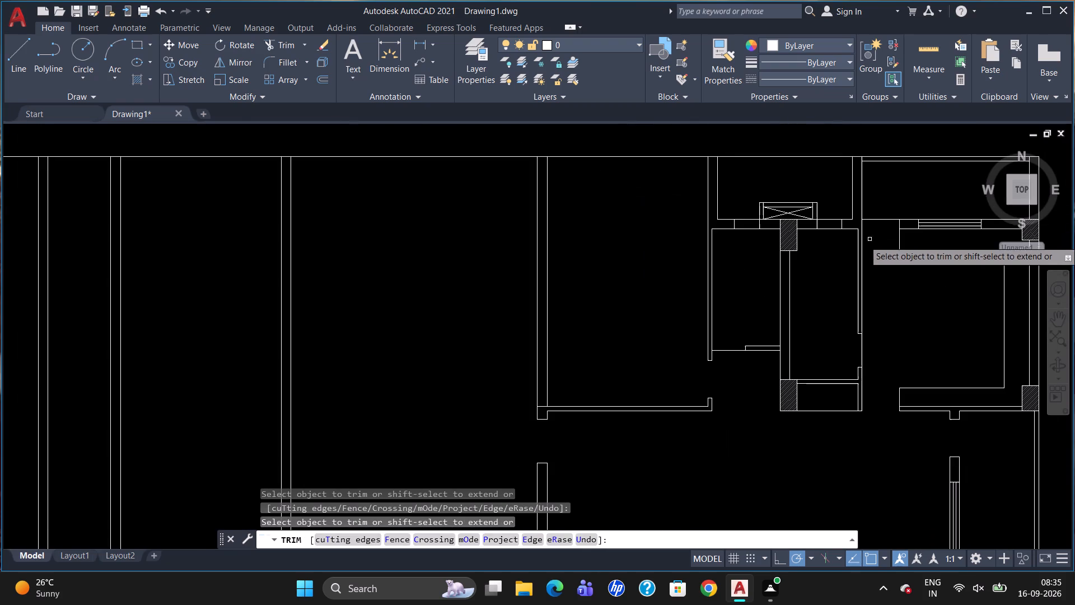
scroll(663, 240, up, 1)
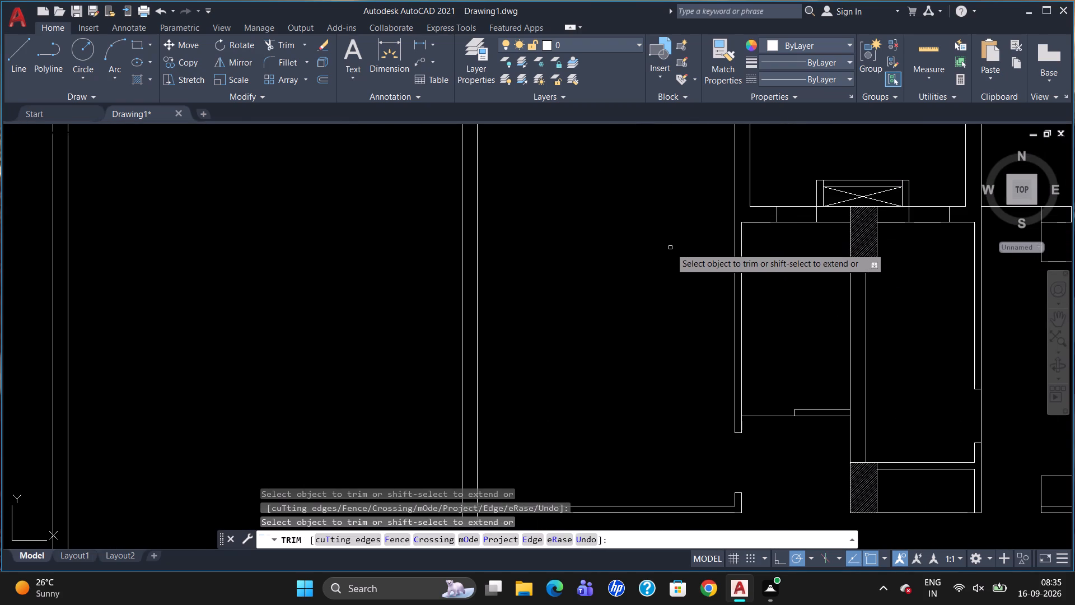
scroll(768, 300, down, 1)
key(Escape)
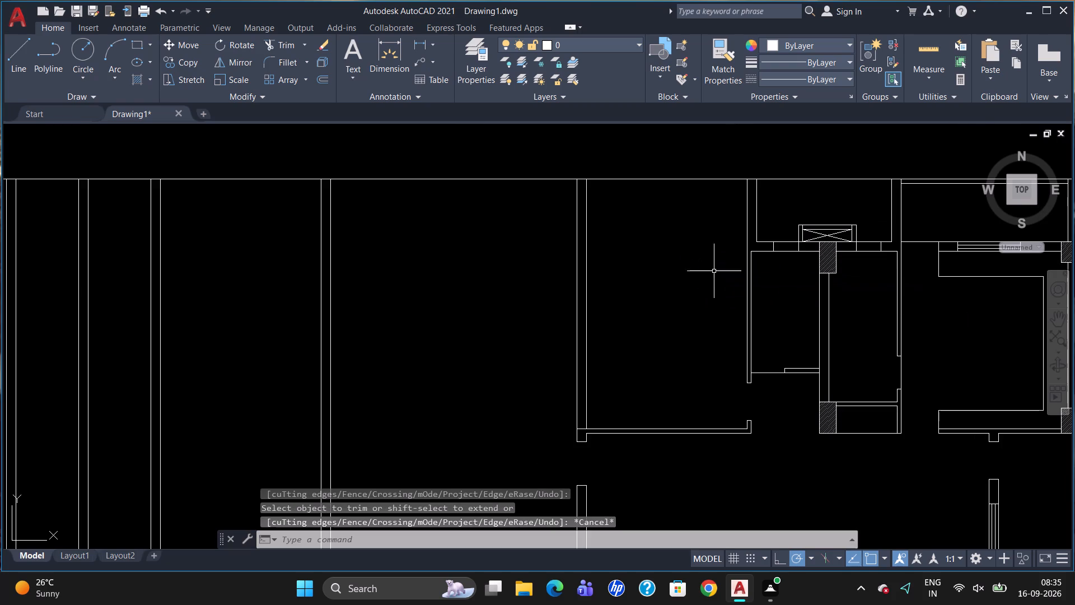
Draw a horizontal line from the upper room's inner bottom-west corner to the west face of the next thick vertical wall westward.
scroll(699, 259, down, 1)
scroll(609, 201, up, 1)
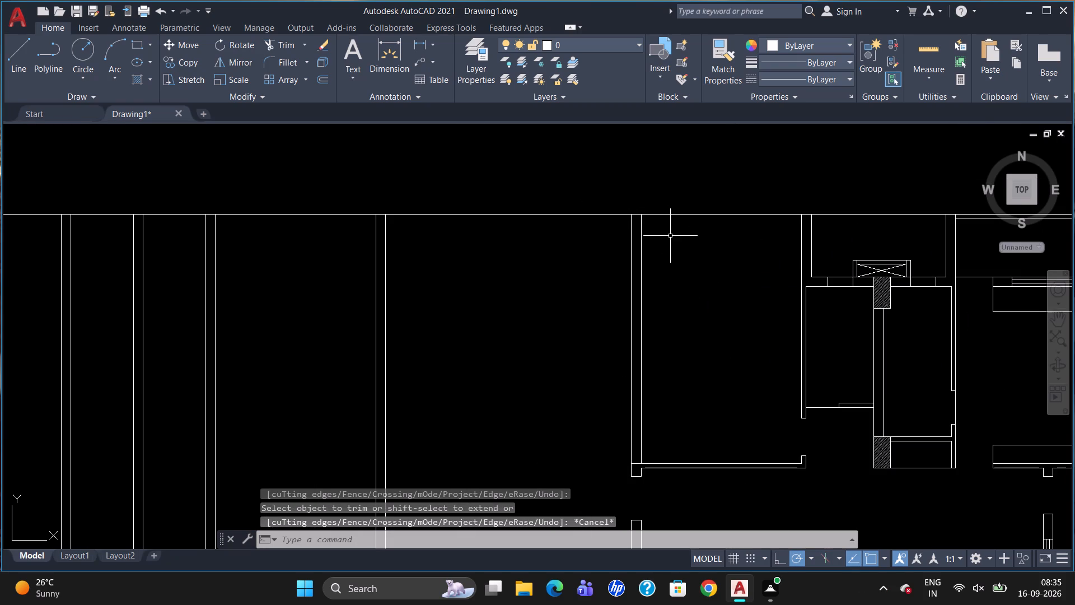
key(l)
key(Return)
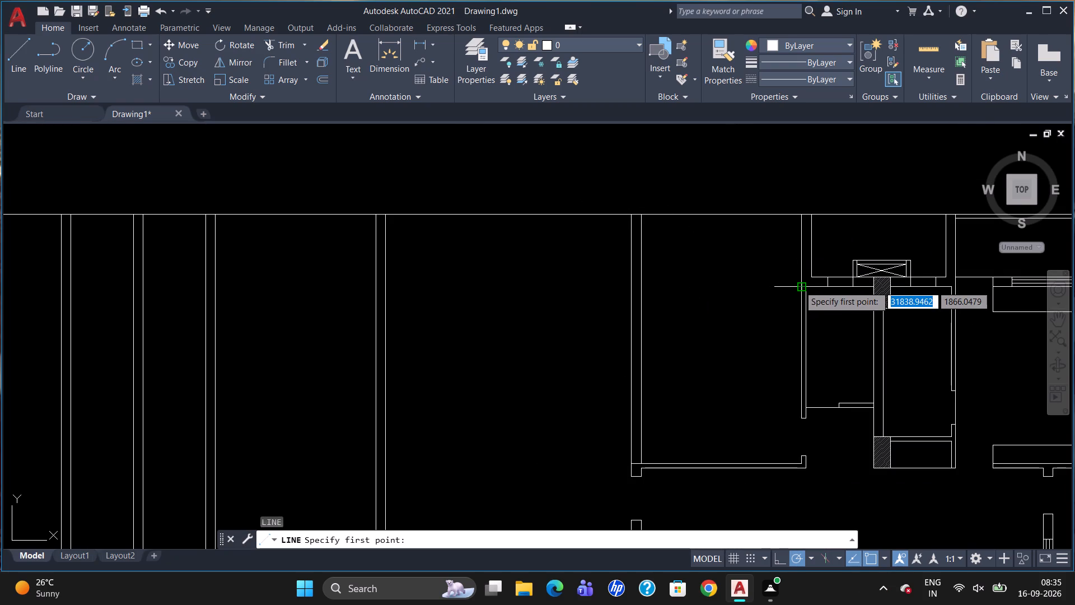
click(812, 271)
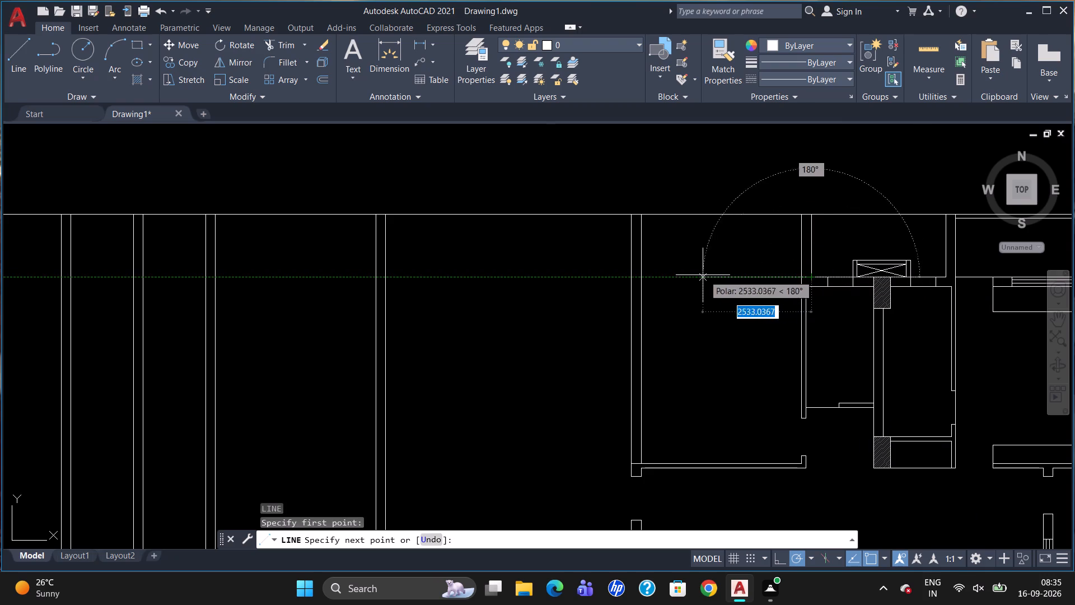
click(630, 275)
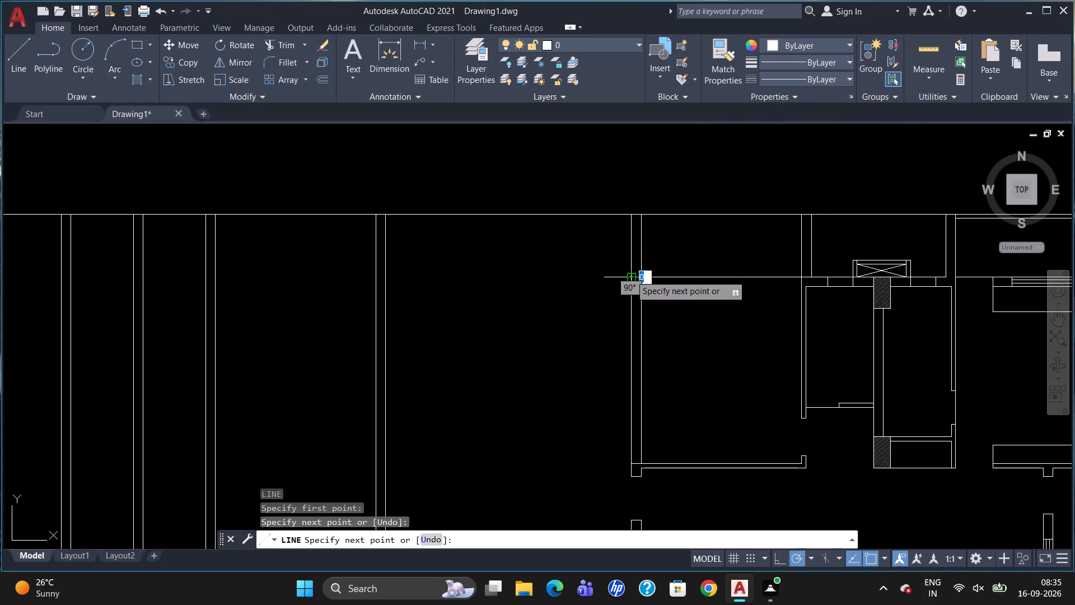
key(Escape)
Trim the new horizontal line's short segment inside the vertical wall at its east end.
text(TR)
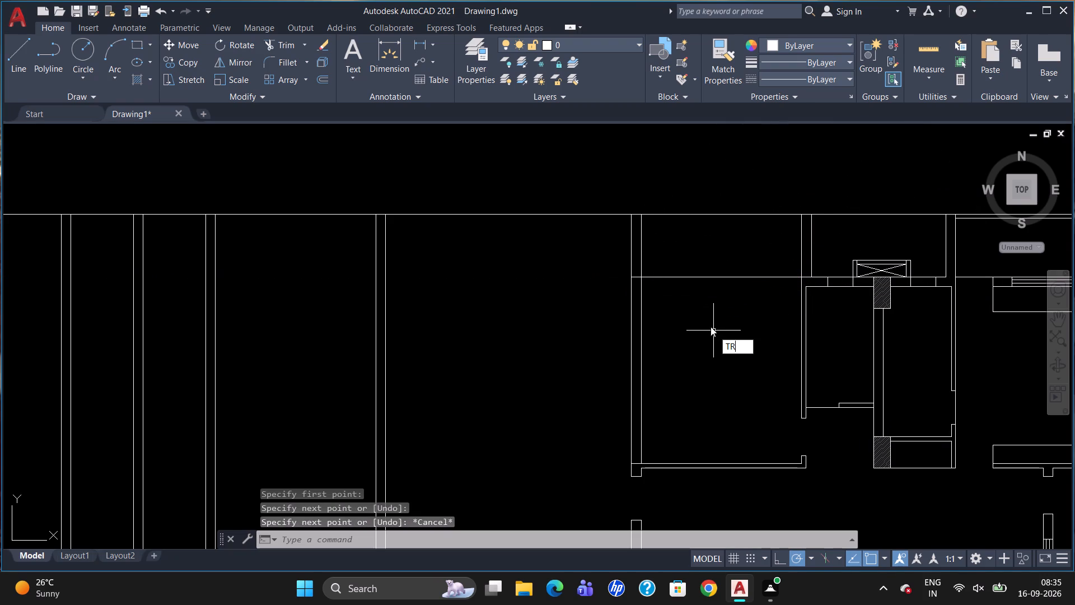
key(Return)
key(Return)
click(806, 277)
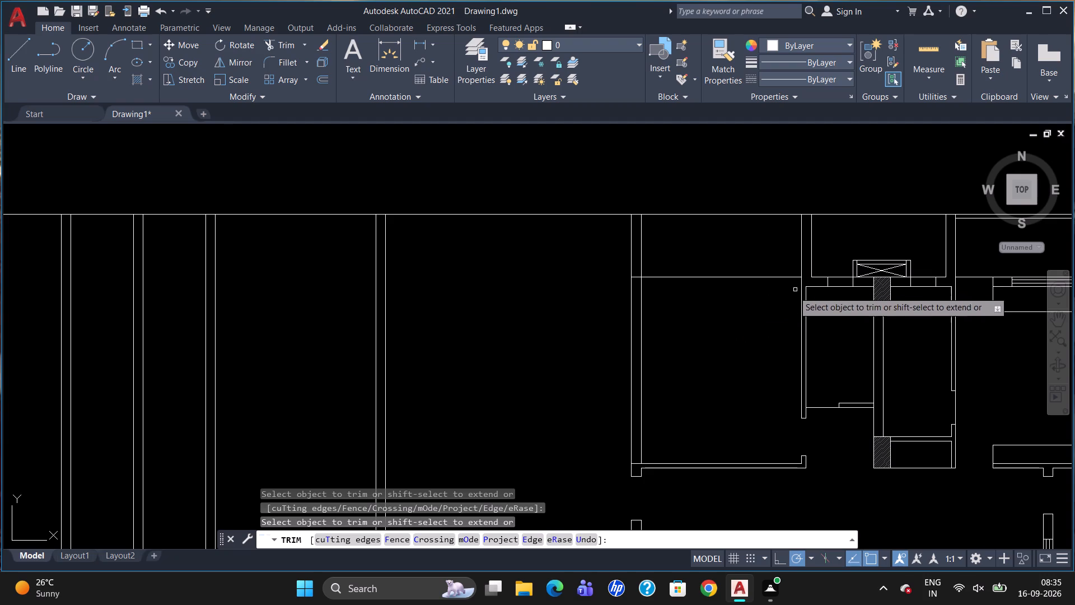
key(Escape)
Offset the new horizontal line 230 downward to form the wall's second face.
key(o)
key(Return)
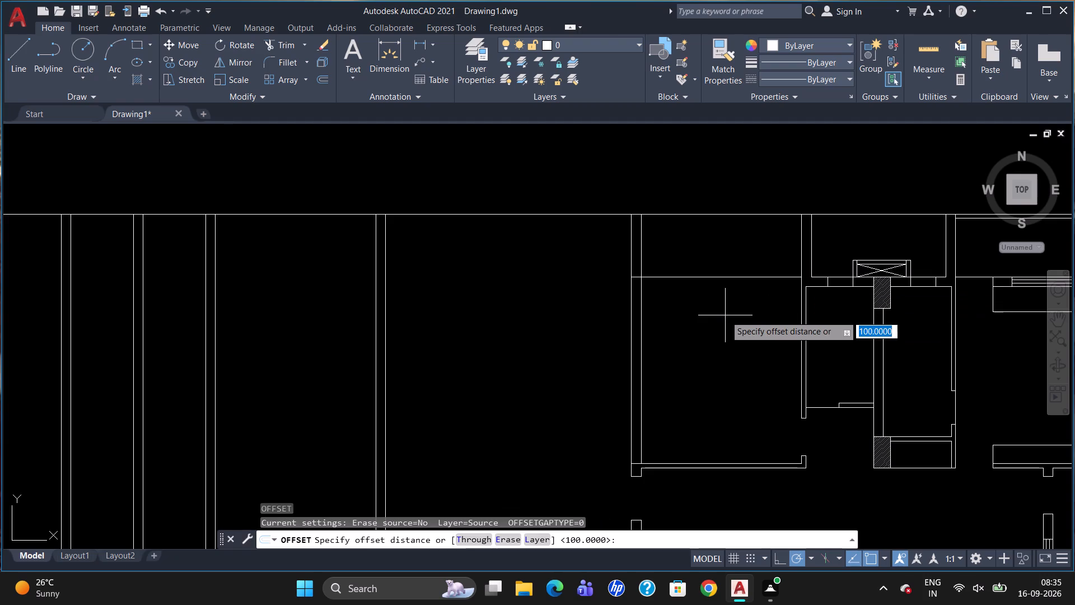
text(100)
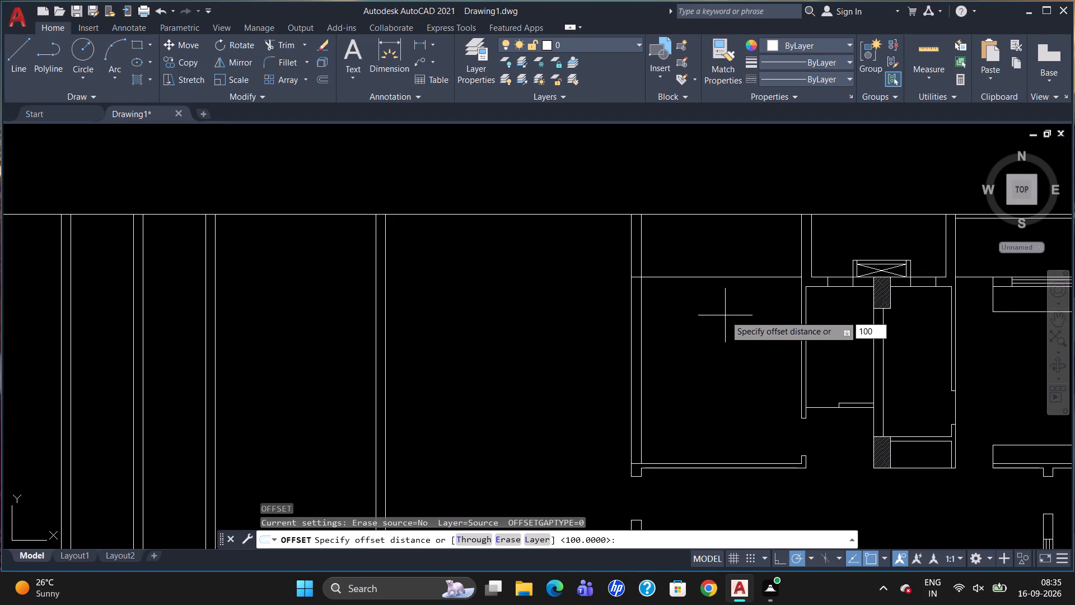
key(BackSpace)
key(BackSpace)
key(BackSpace)
text(230)
key(Return)
click(737, 278)
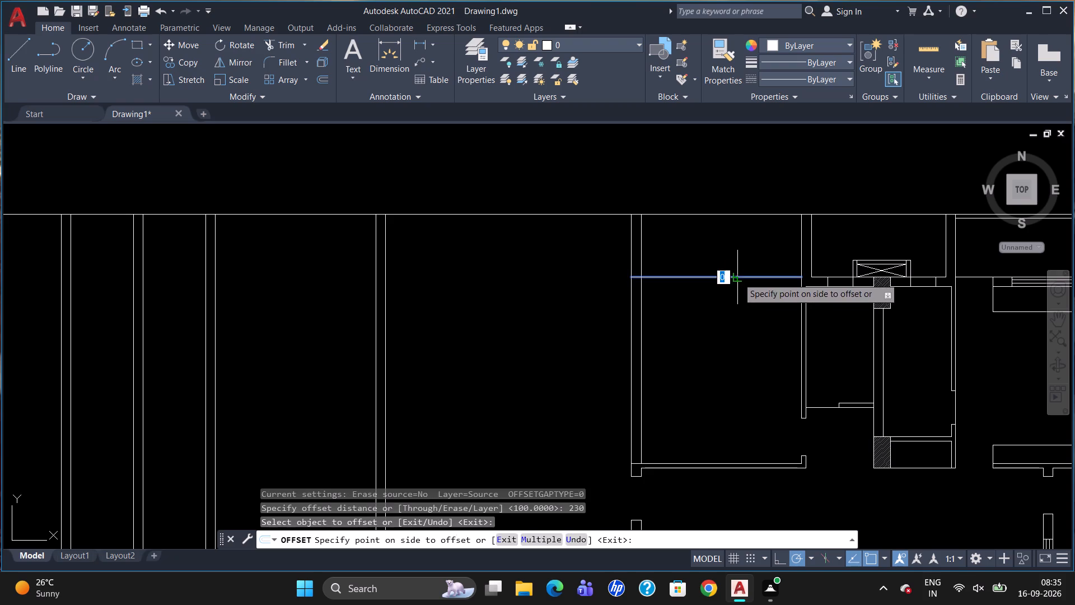
click(738, 295)
key(Escape)
Break the top boundary line at its intersection with the east face of the thick vertical wall west of the new wall's room.
key(b)
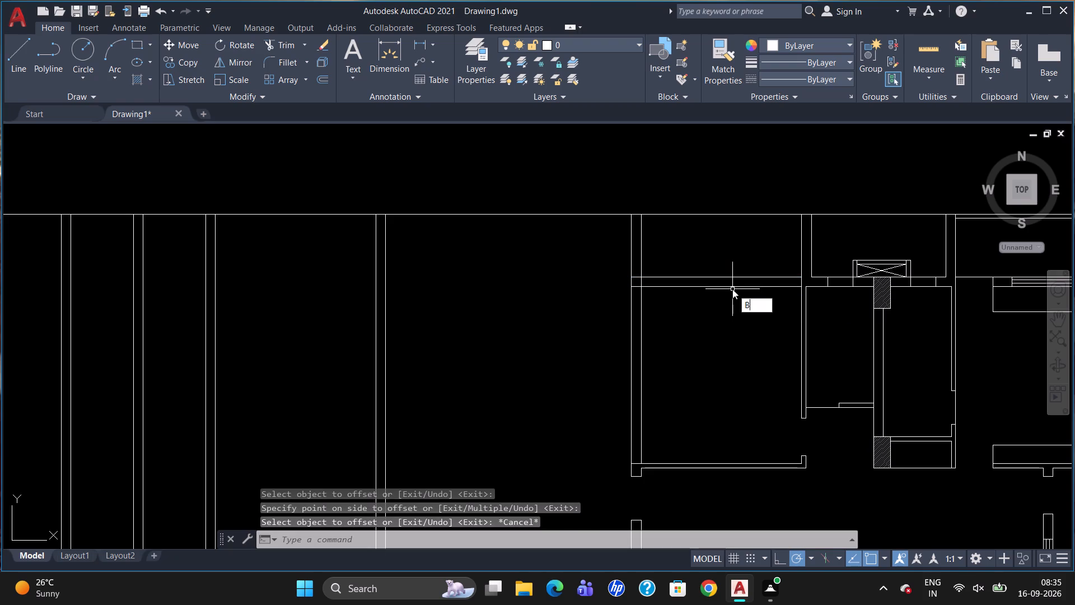
key(r)
click(758, 328)
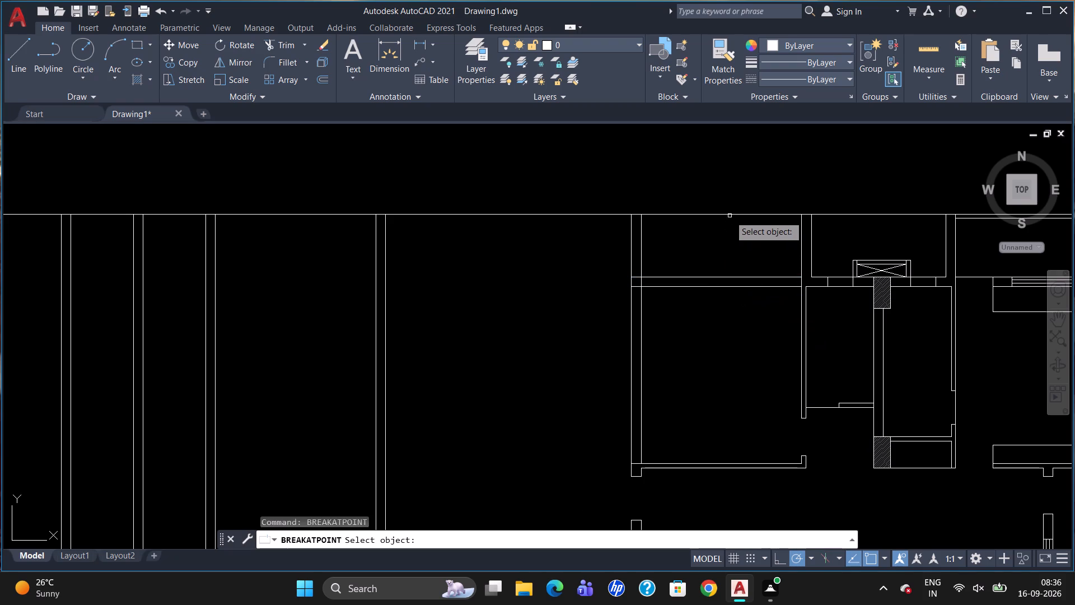
click(731, 216)
click(642, 215)
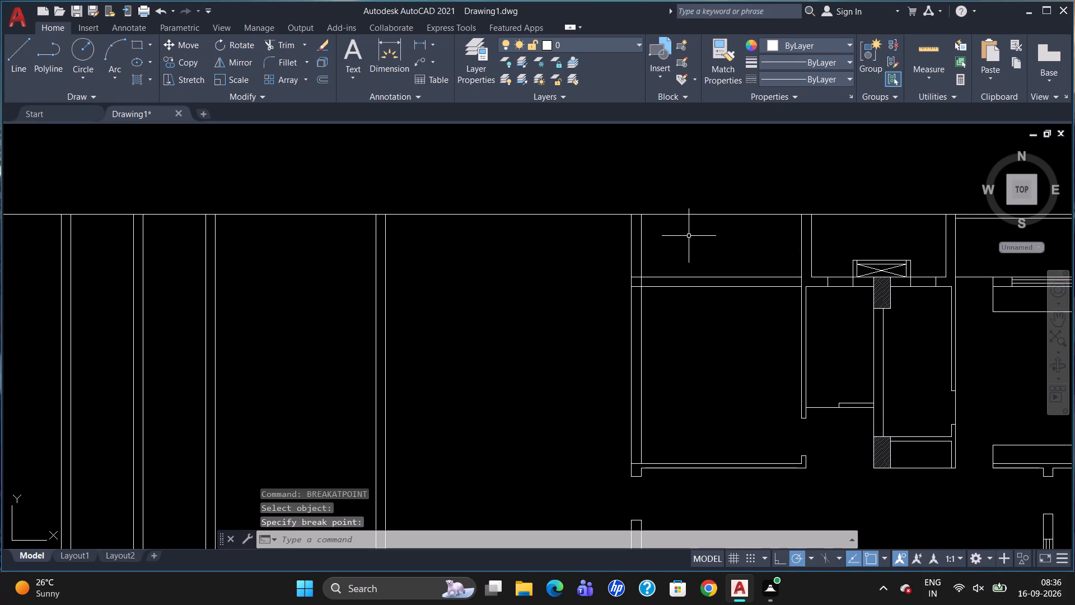
Break the top boundary line at the west face of the vertical wall on the new wall's east side.
key(b)
key(r)
click(721, 278)
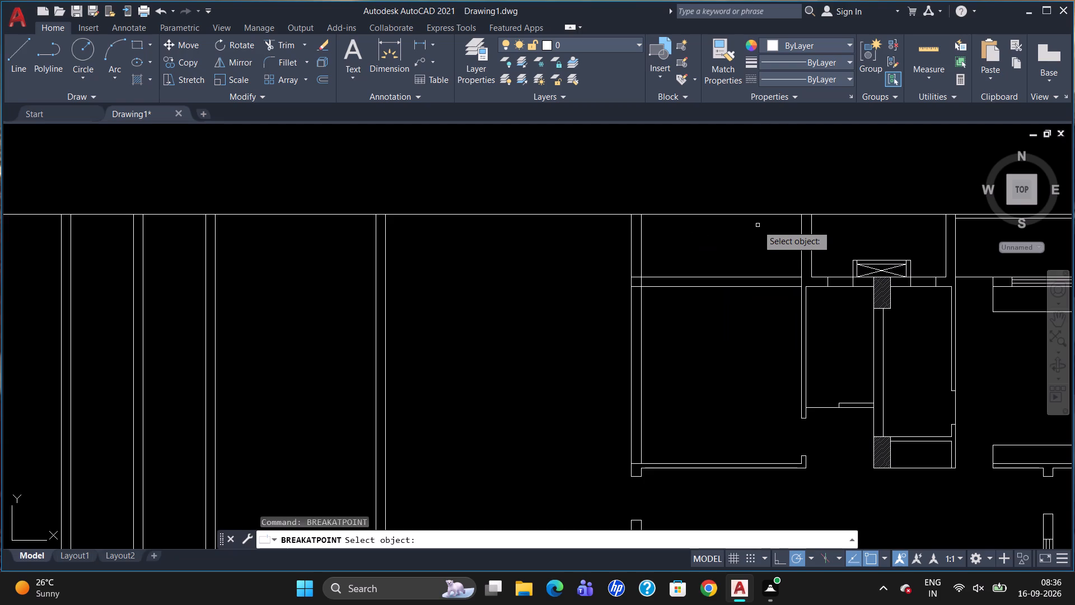
click(761, 215)
click(801, 214)
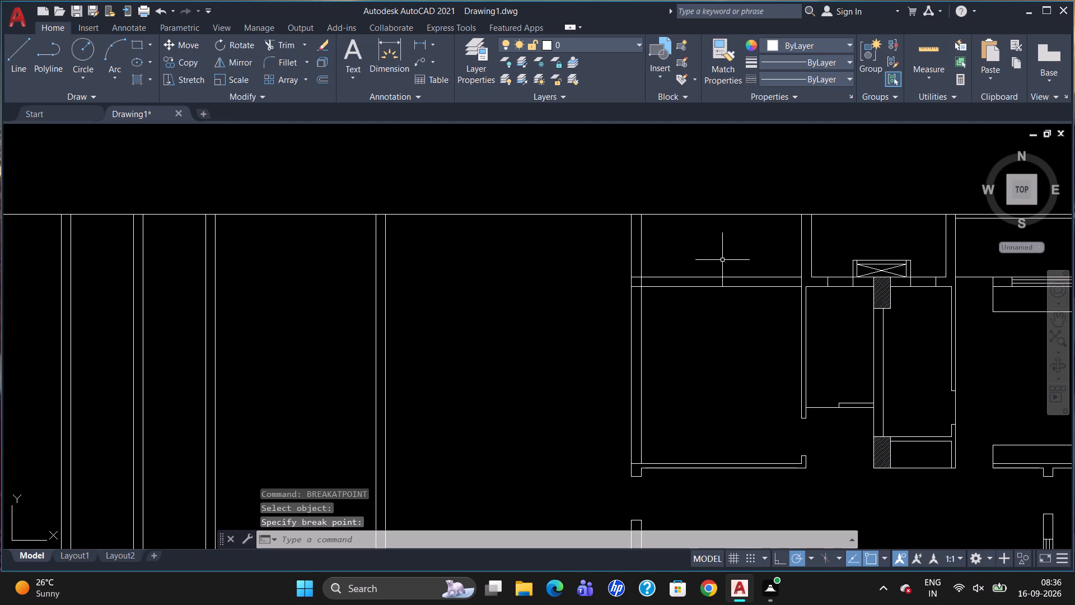
Offset the separated top boundary segment above the new horizontal wall 100 downward.
key(o)
key(Return)
text(100)
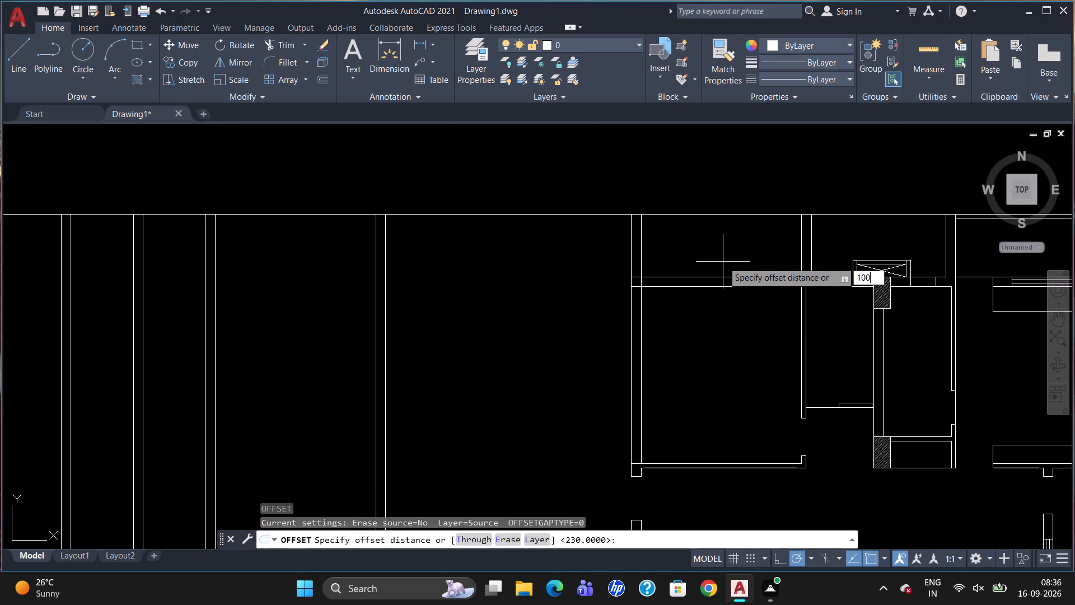
key(Return)
click(736, 214)
click(736, 229)
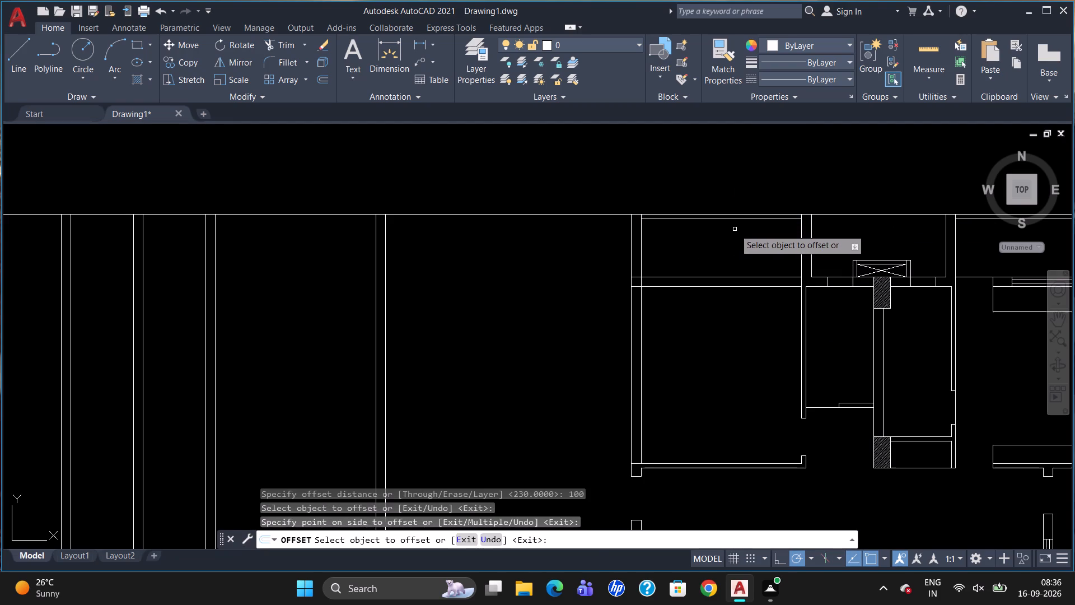
key(Escape)
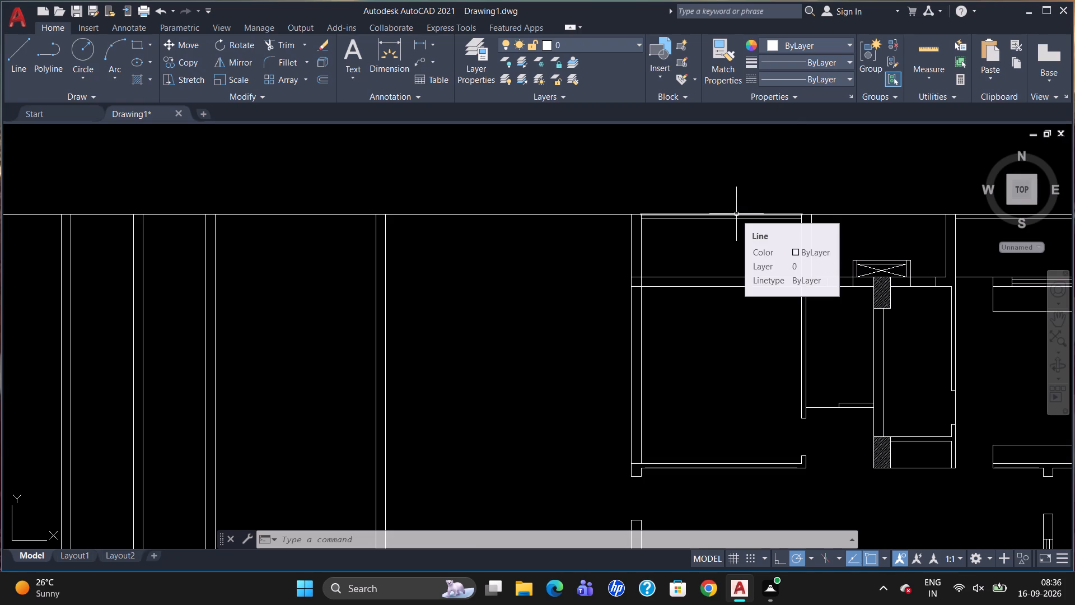
Copy the hatched column from the lower west wall junction to the junction of the new horizontal wall and the west vertical wall.
scroll(723, 209, down, 1)
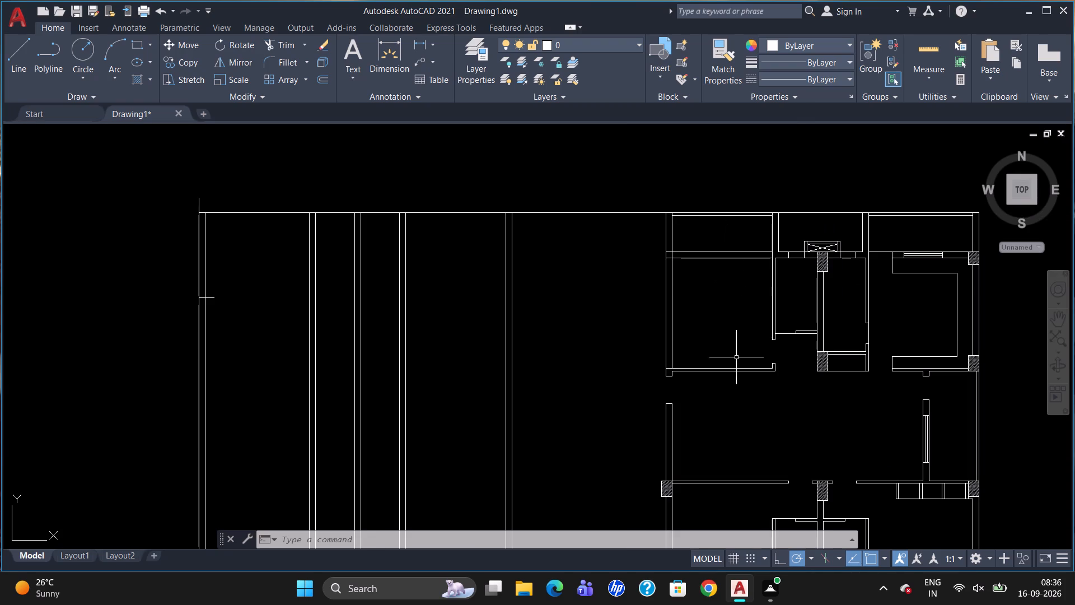
click(669, 485)
key(c)
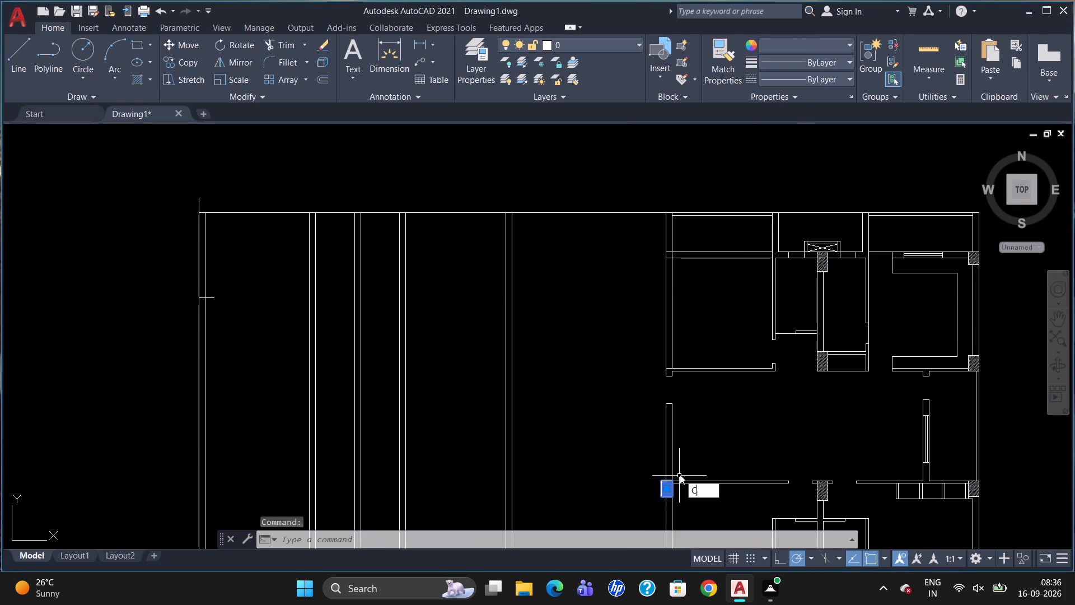
key(o)
key(Return)
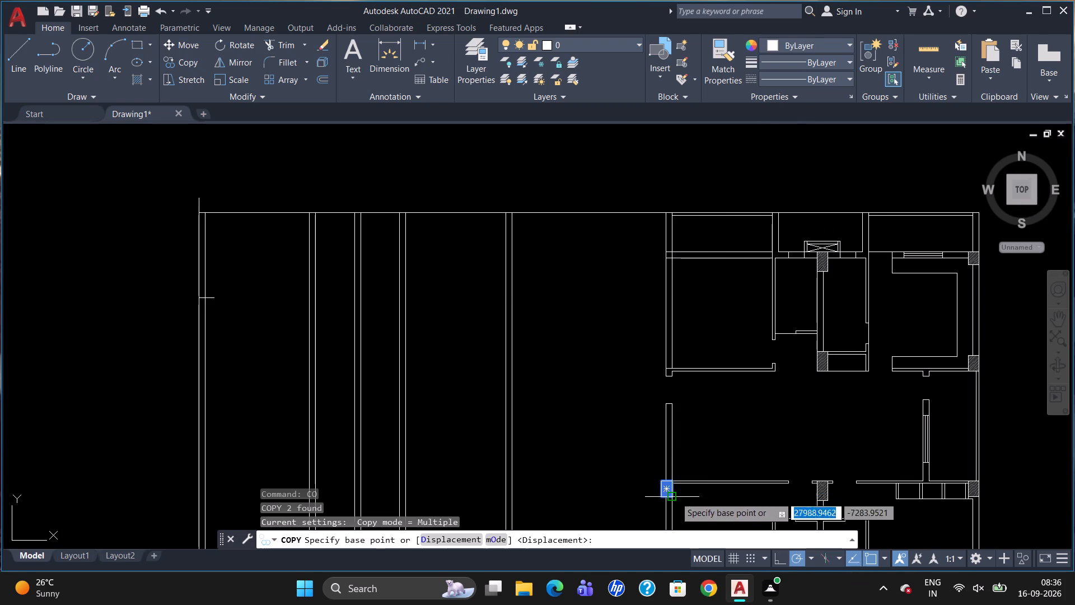
click(674, 480)
scroll(673, 252, up, 3)
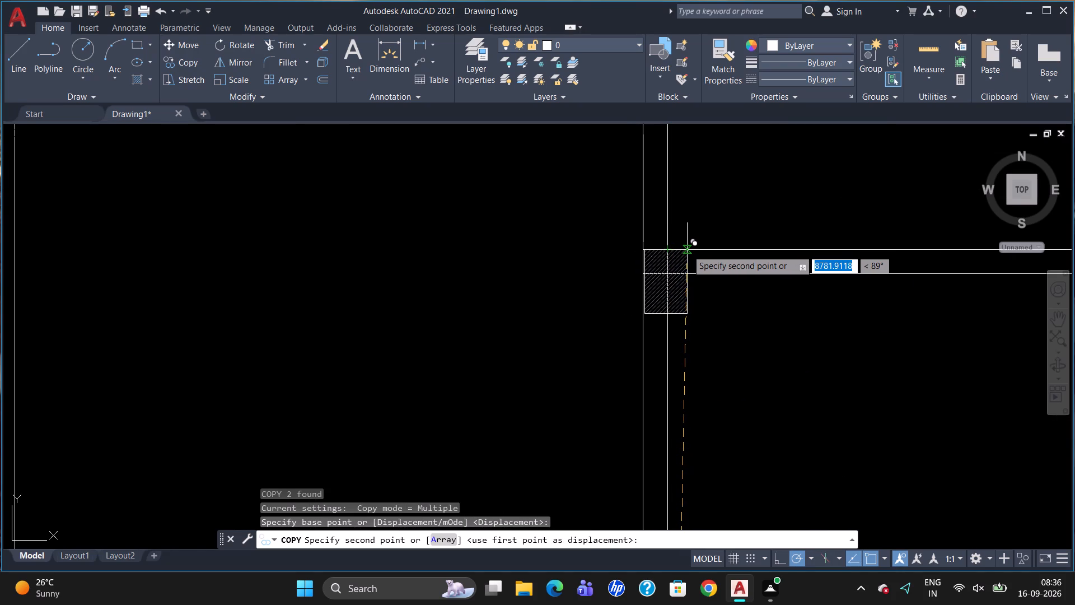
click(686, 250)
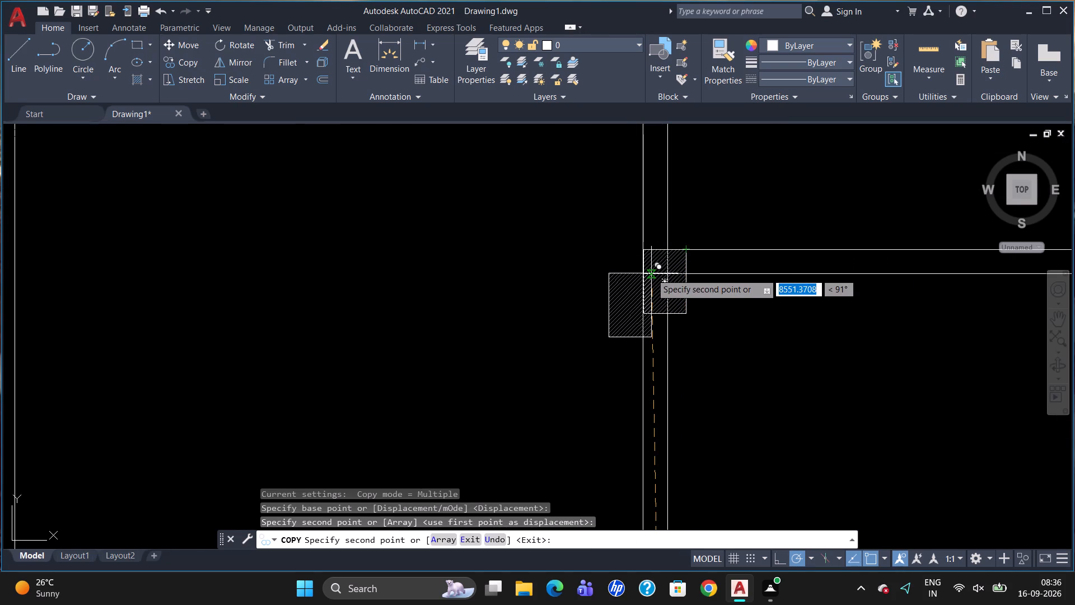
key(Escape)
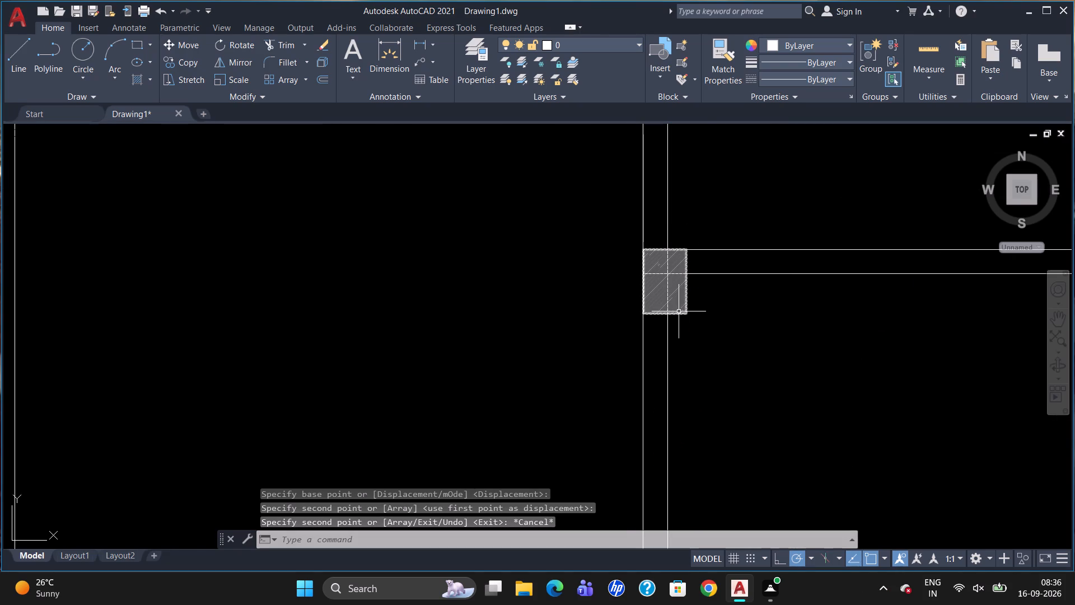
Break the new horizontal wall's lower face line at the copied column's east edge.
key(b)
key(r)
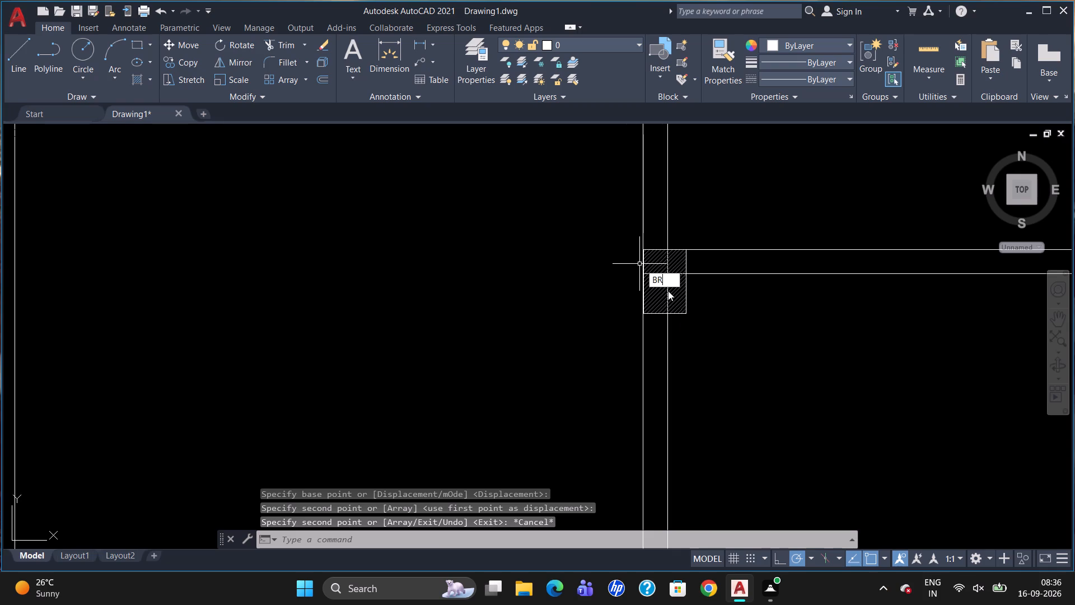
click(676, 307)
click(697, 274)
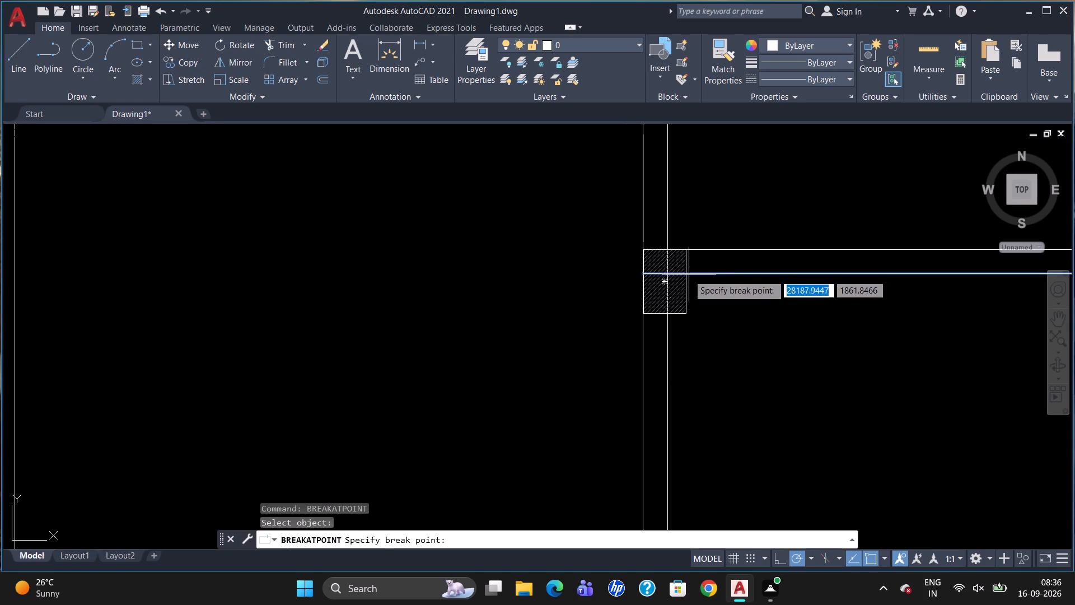
click(688, 274)
Break the vertical wall's east face line at the copied column's top and bottom edges.
key(v)
key(BackSpace)
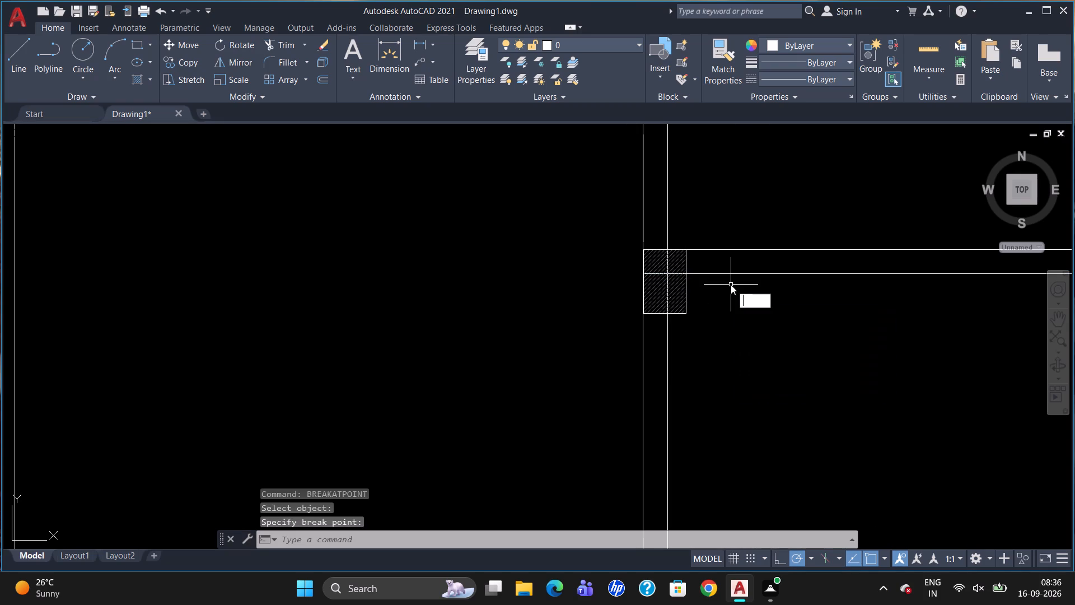
text(BR)
click(745, 325)
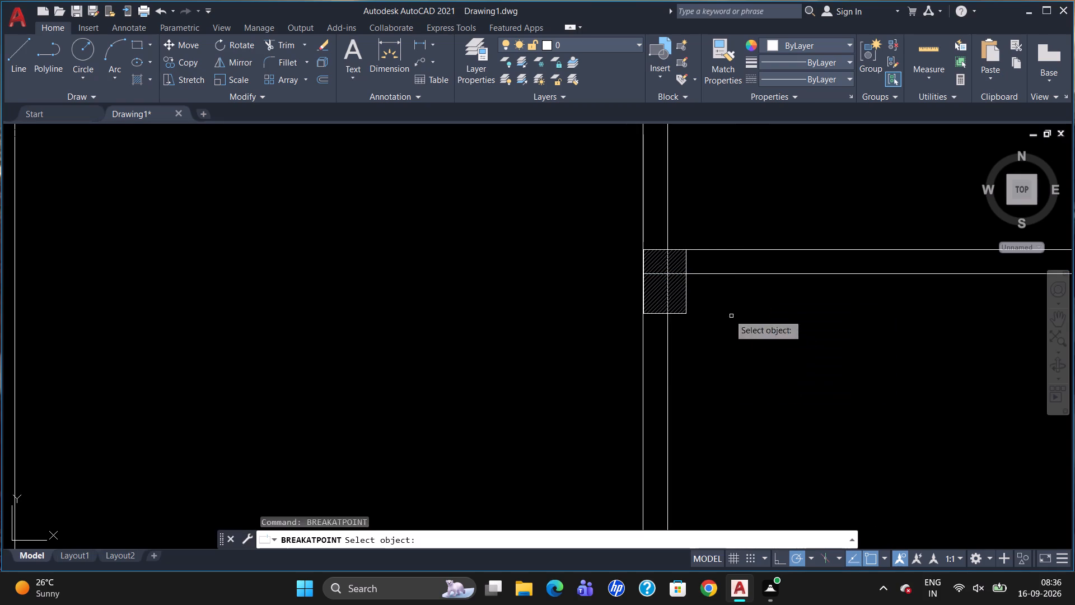
click(668, 241)
click(668, 248)
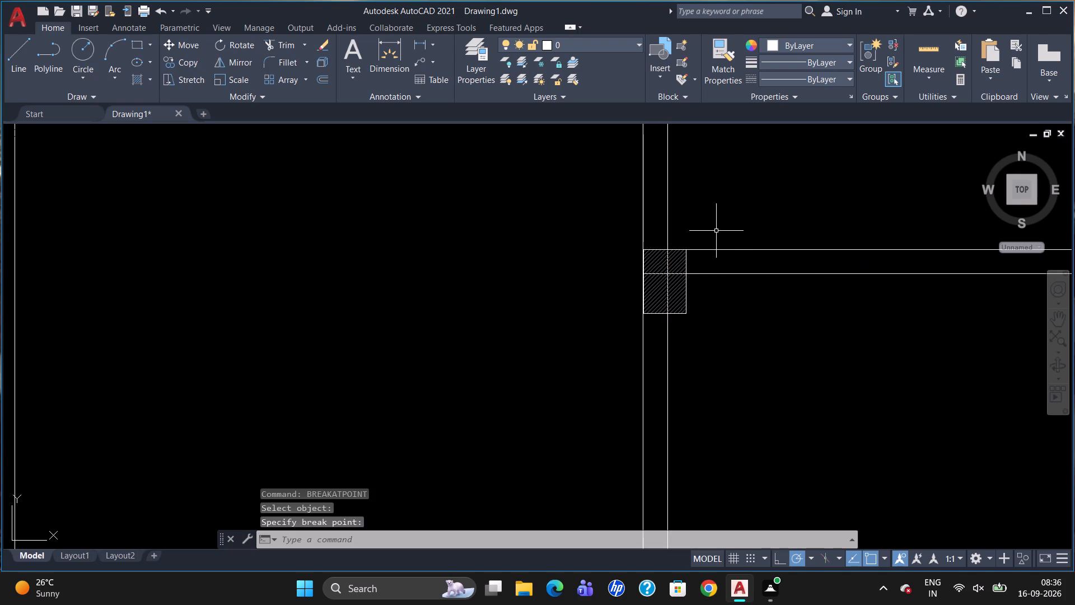
key(b)
key(r)
click(745, 270)
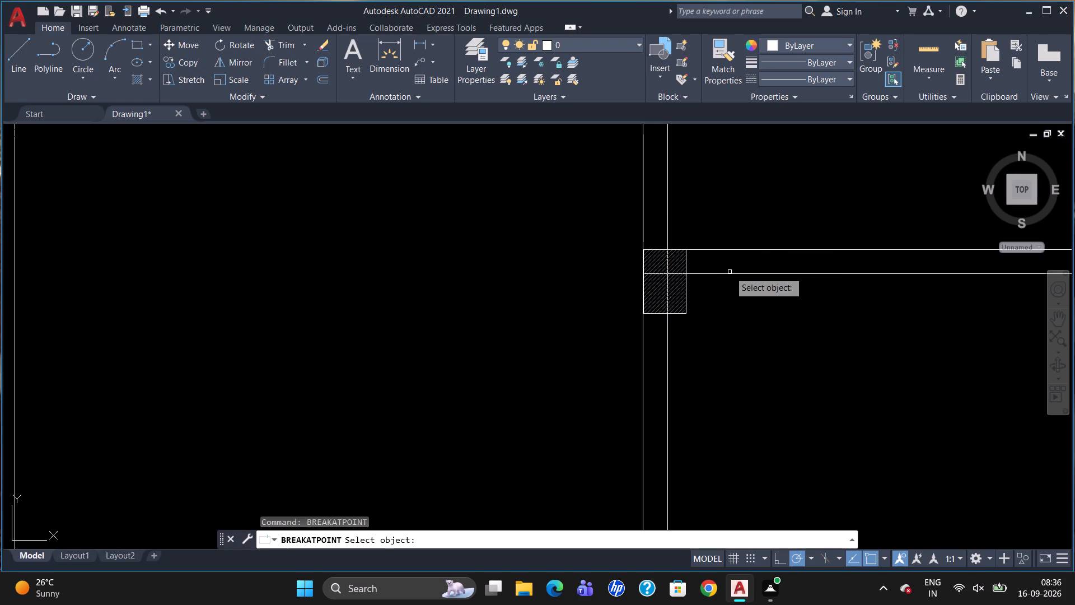
click(669, 330)
click(669, 314)
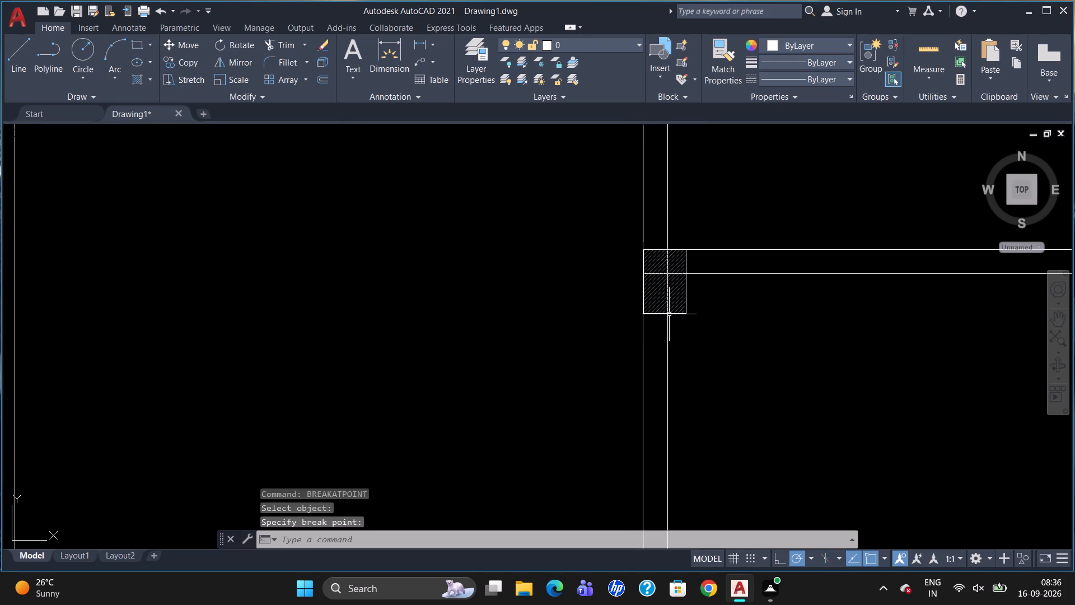
Delete the horizontal and vertical wall line segments that cross the copied column.
scroll(671, 275, up, 5)
click(688, 265)
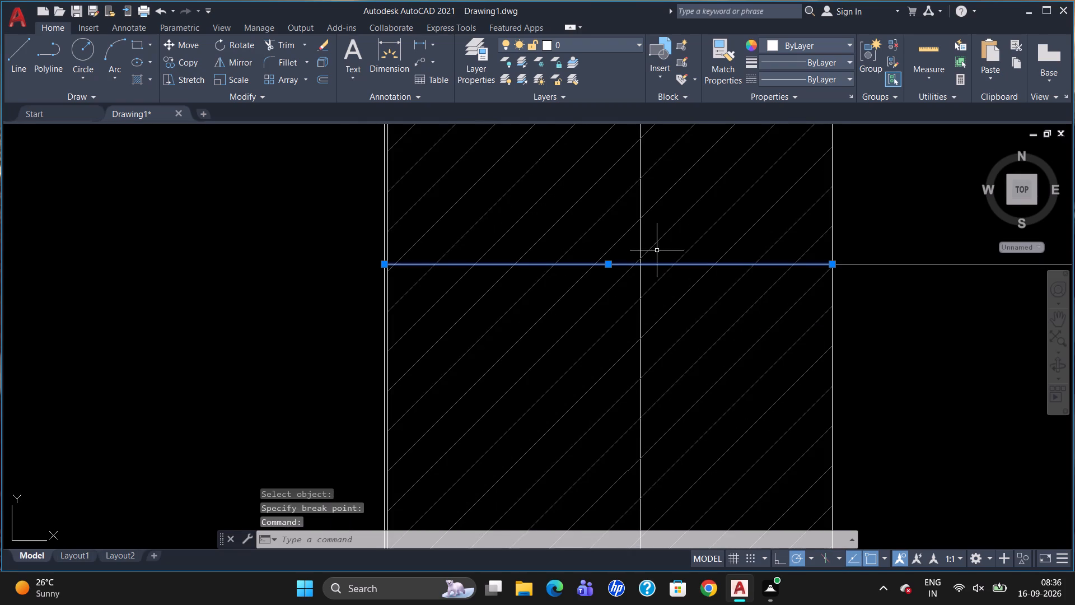
click(639, 237)
key(Delete)
scroll(614, 249, down, 4)
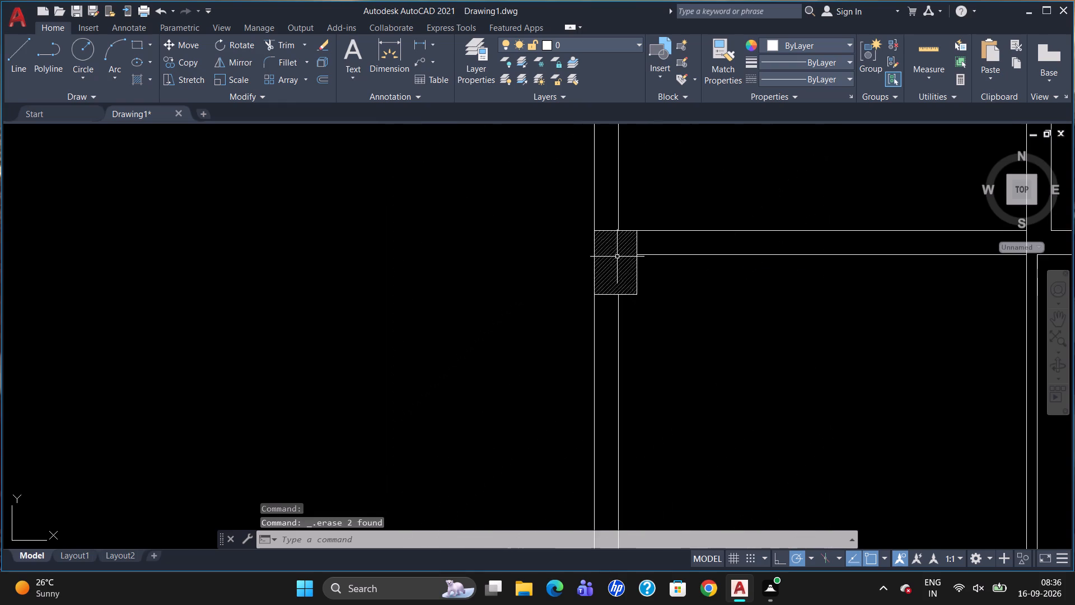
scroll(618, 257, down, 3)
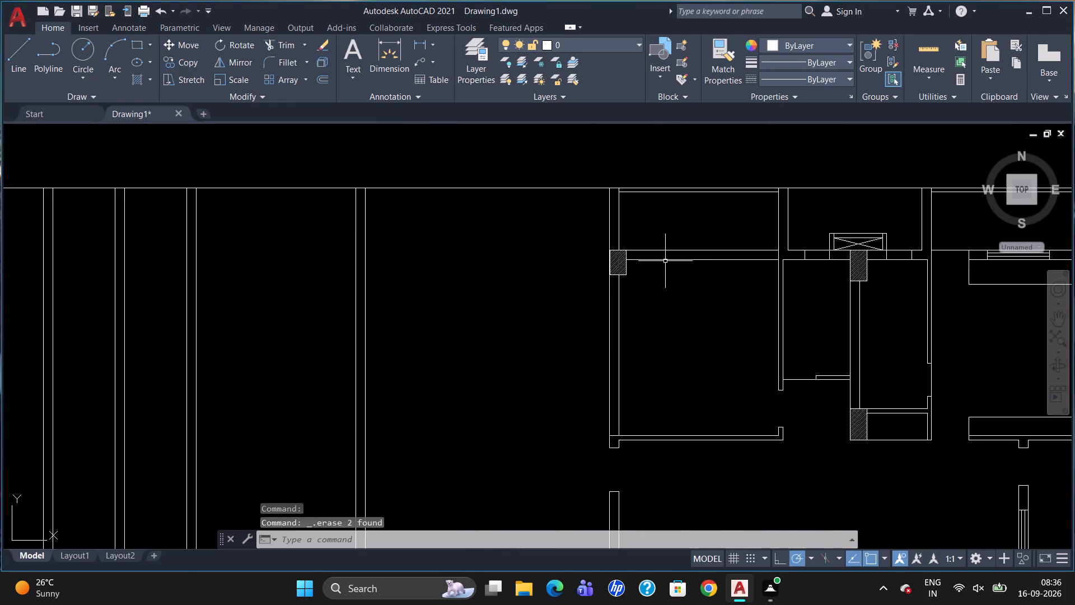
Draw a vertical jamb line across the new horizontal wall, 450 east of the copied column's top-east corner.
scroll(719, 239, up, 1)
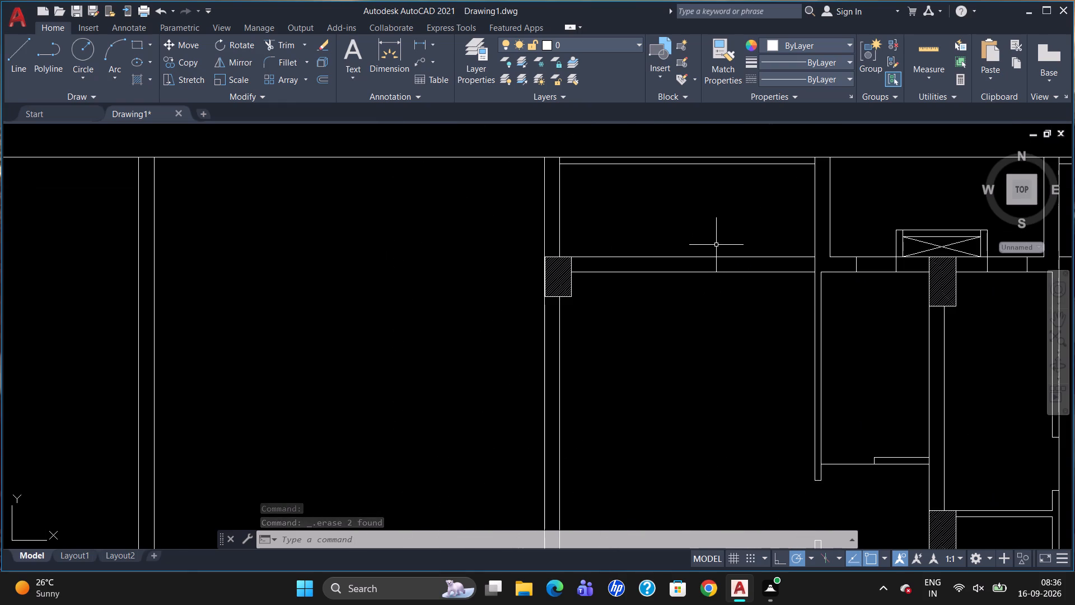
key(l)
key(Return)
text(TK)
key(Return)
click(573, 258)
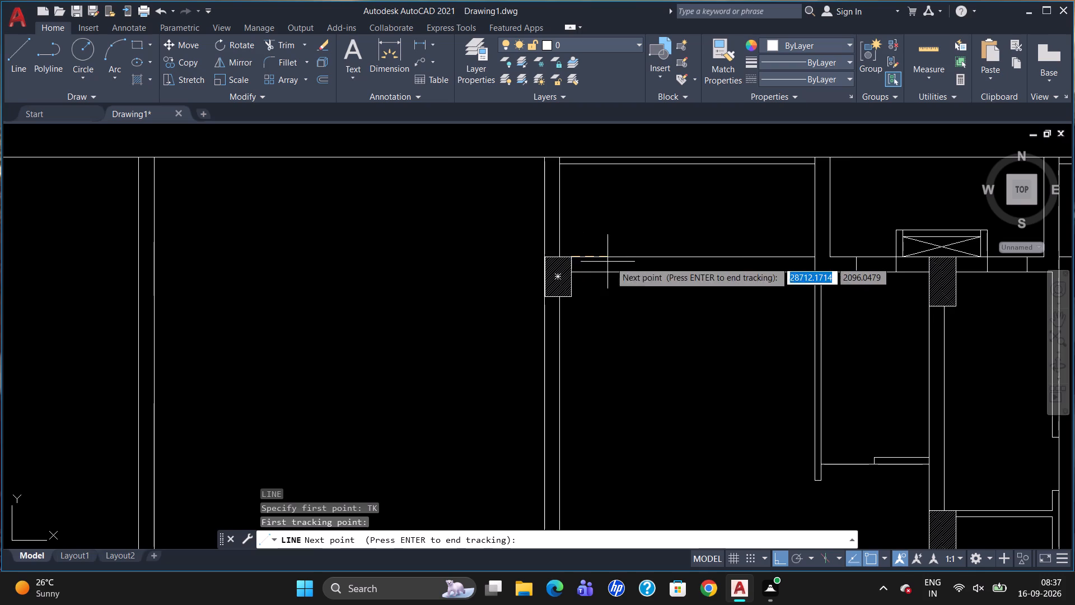
key(4)
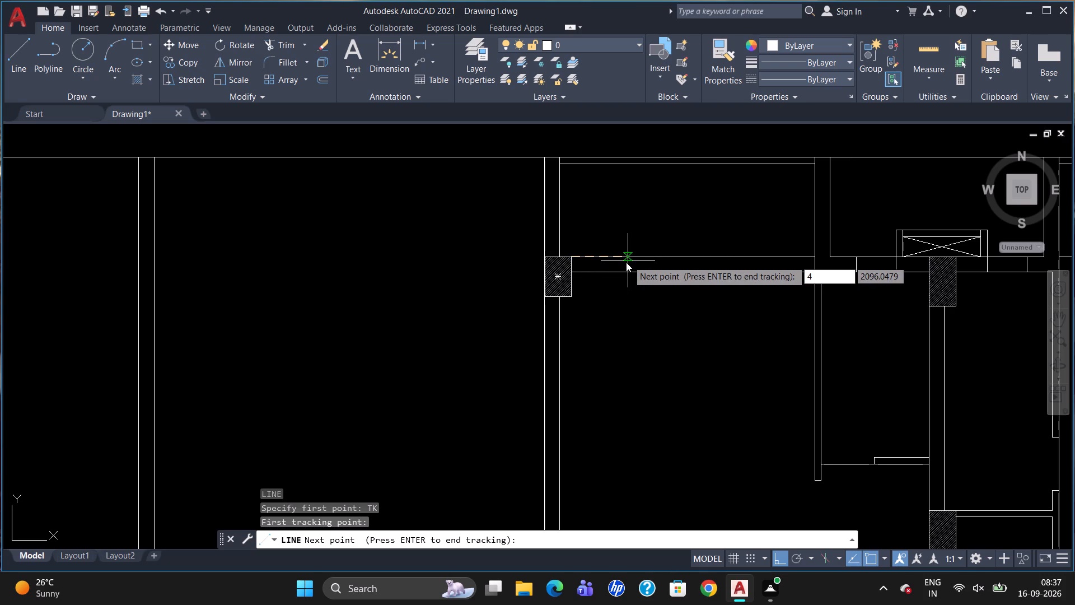
text(50)
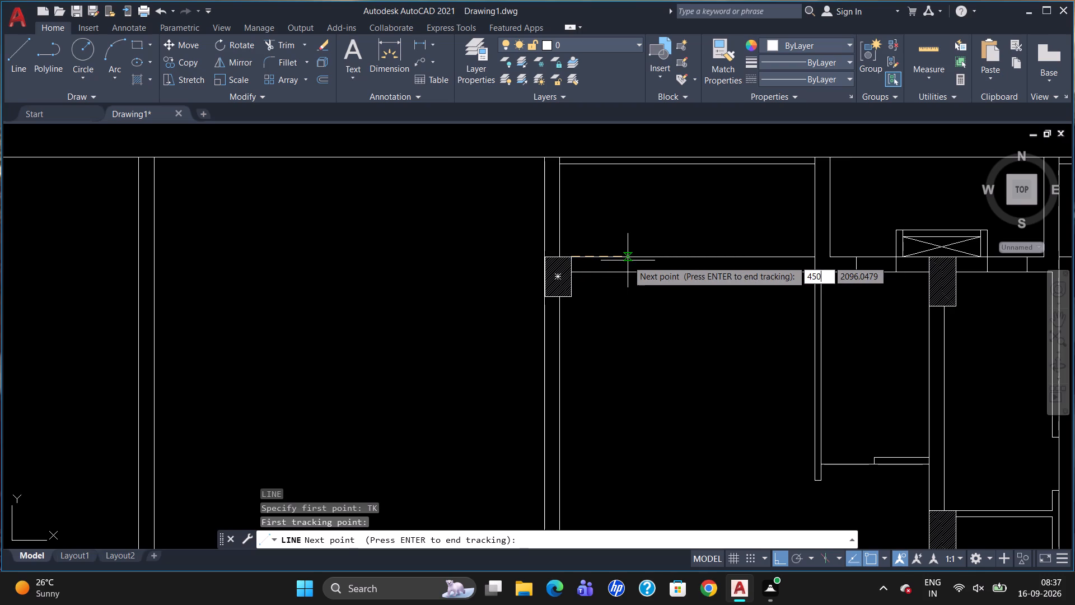
key(Return)
key(Return)
scroll(601, 271, up, 2)
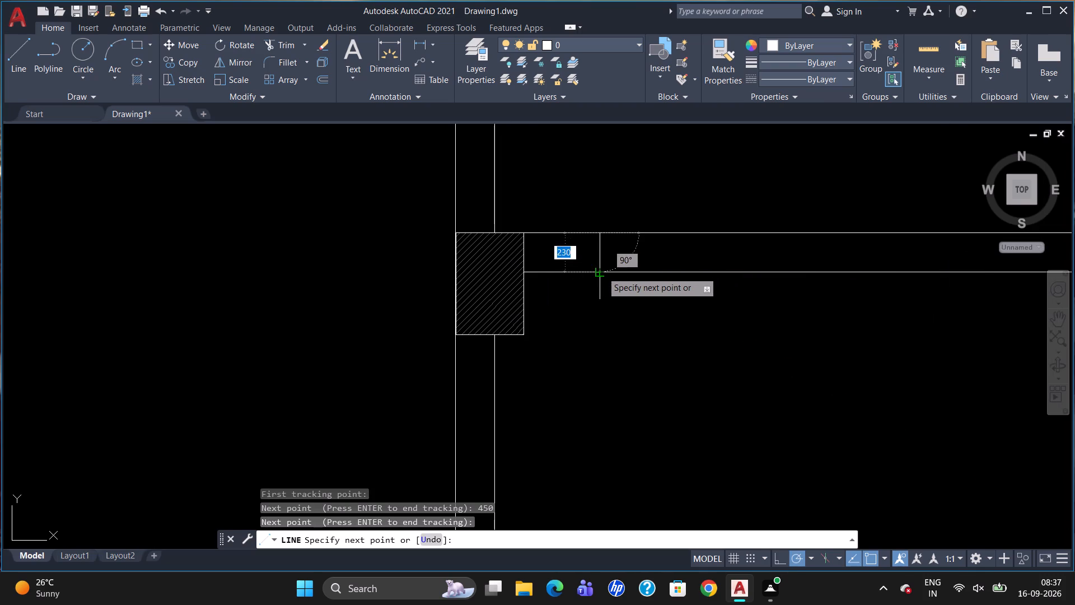
click(602, 272)
key(Escape)
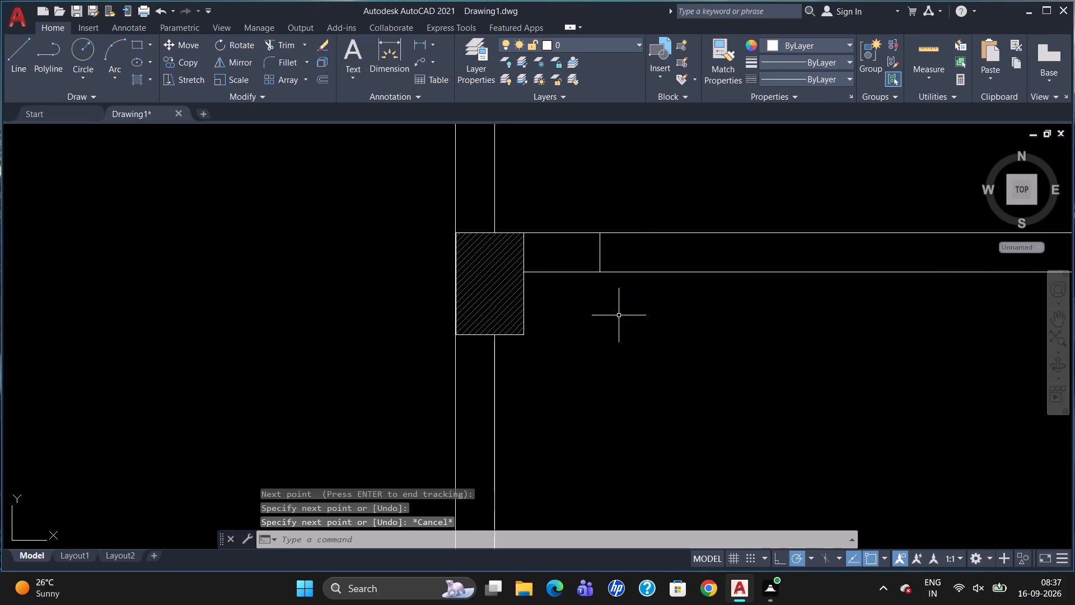
Offset the jamb line 900 east to mark the other side of the opening.
key(o)
key(Return)
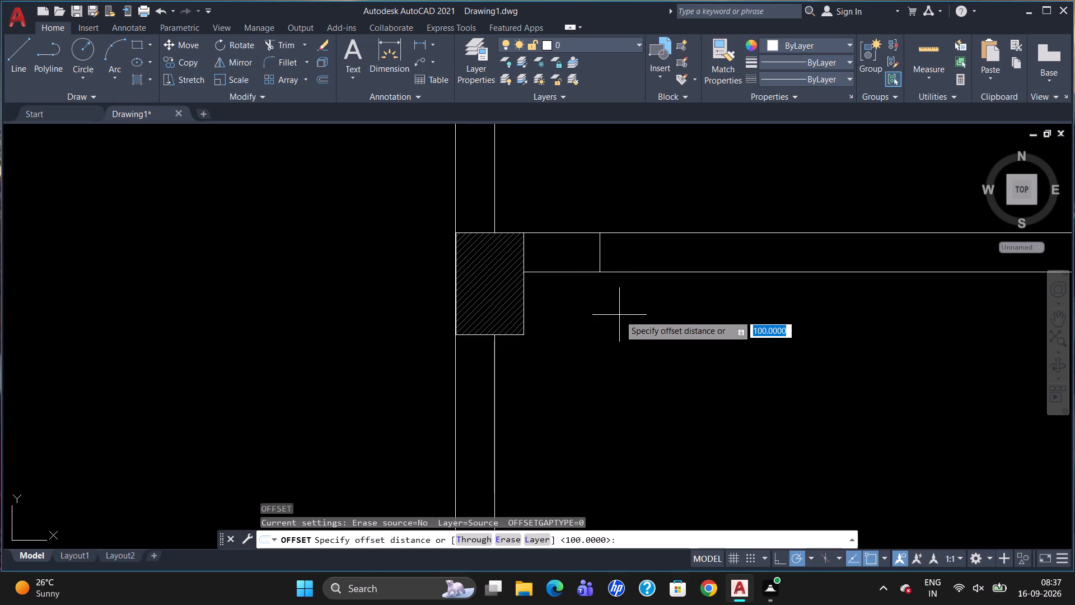
text(900)
key(Return)
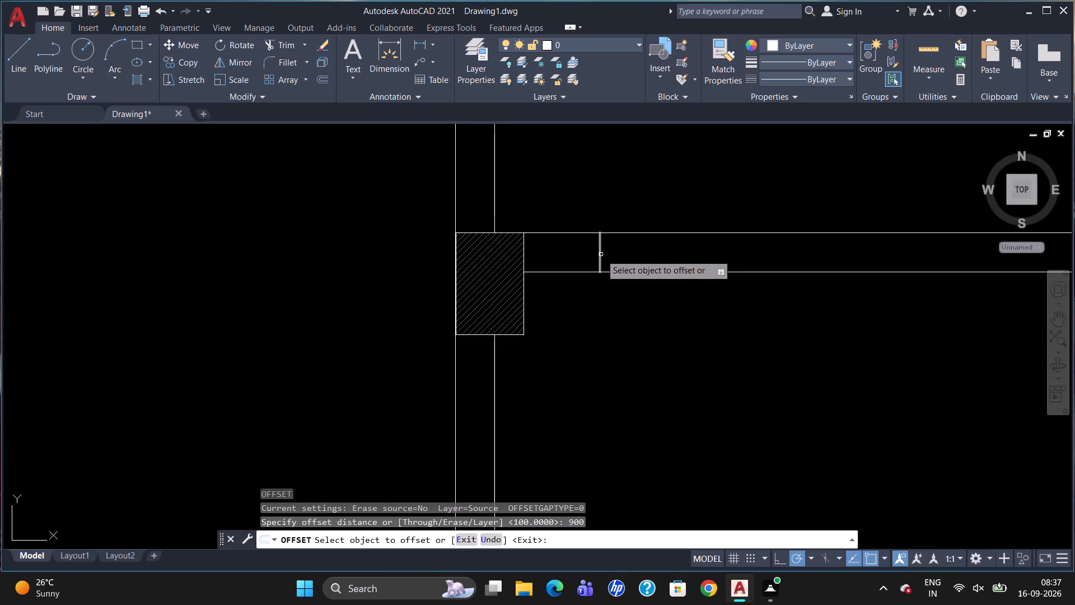
click(601, 254)
click(661, 268)
Offset the second jamb line 350 east within the new horizontal wall.
scroll(674, 298, down, 2)
click(704, 282)
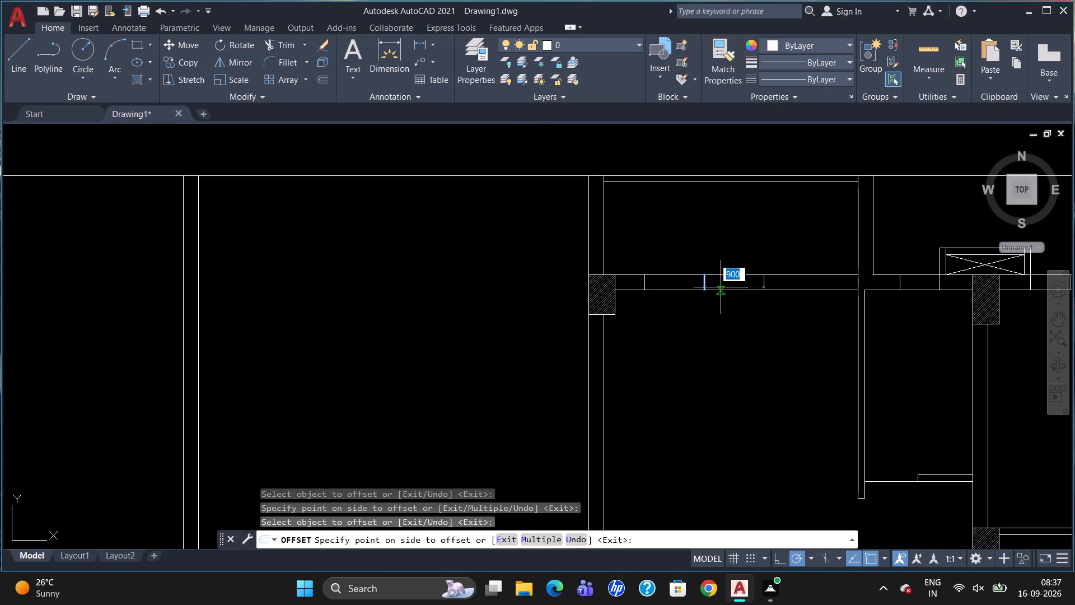
key(5)
key(BackSpace)
text(350)
key(Return)
Offset the third jamb line 1800 east to mark the second opening's far side.
click(730, 282)
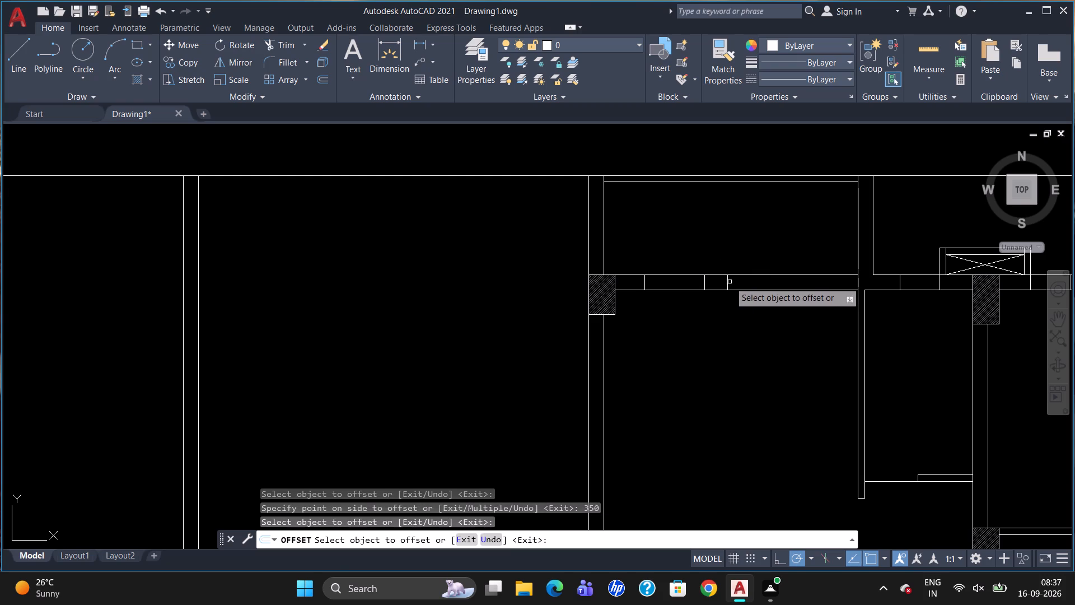
click(727, 283)
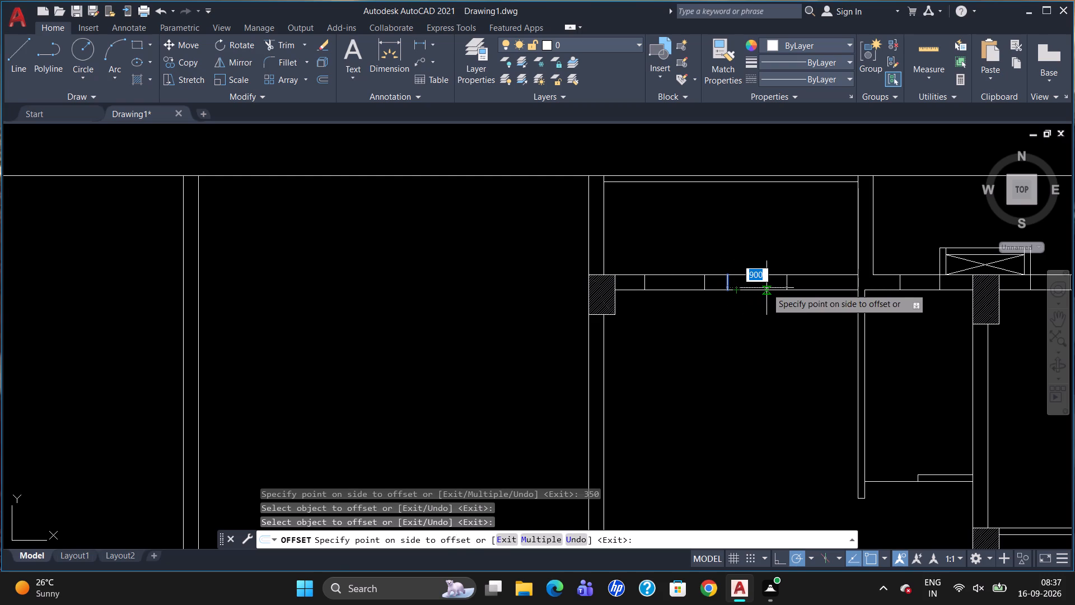
text(180)
key(0)
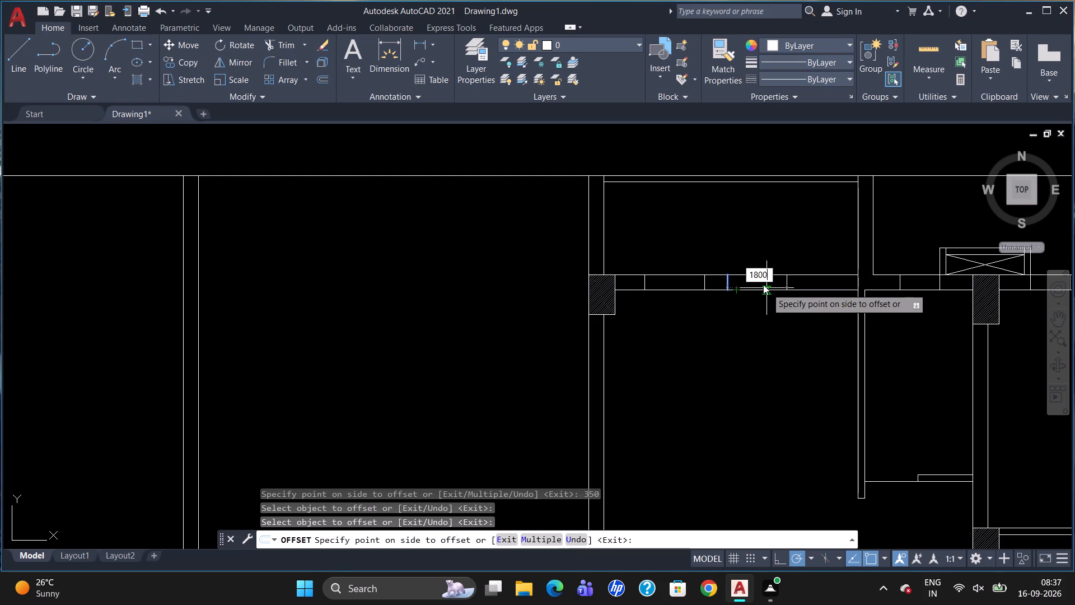
key(Return)
key(Escape)
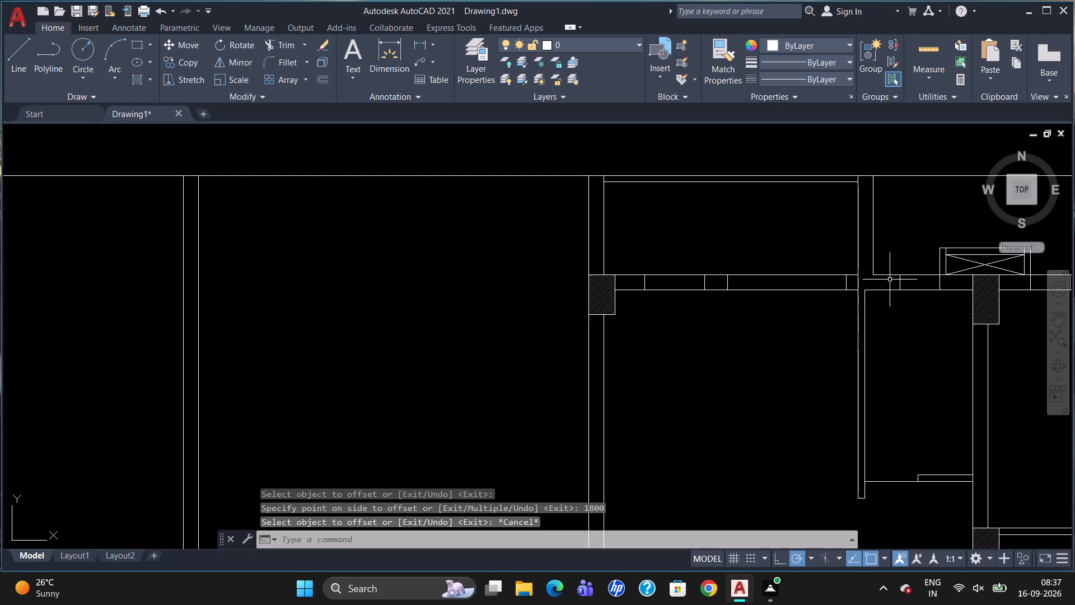
scroll(887, 278, up, 1)
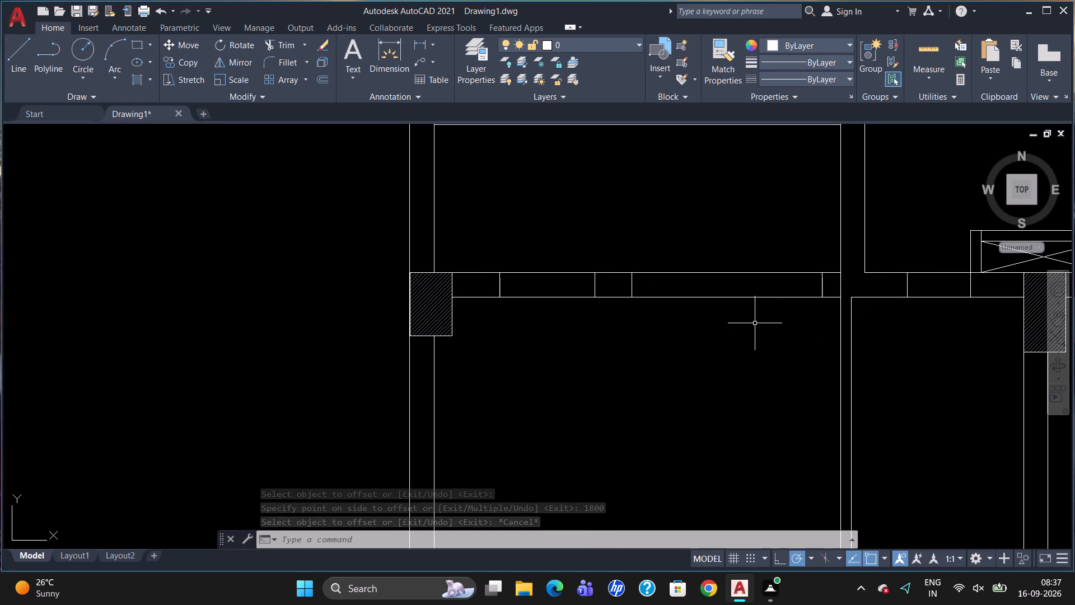
Draw a centre line across the 1800-wide opening, joining the midpoints of its two jamb lines.
key(l)
key(Return)
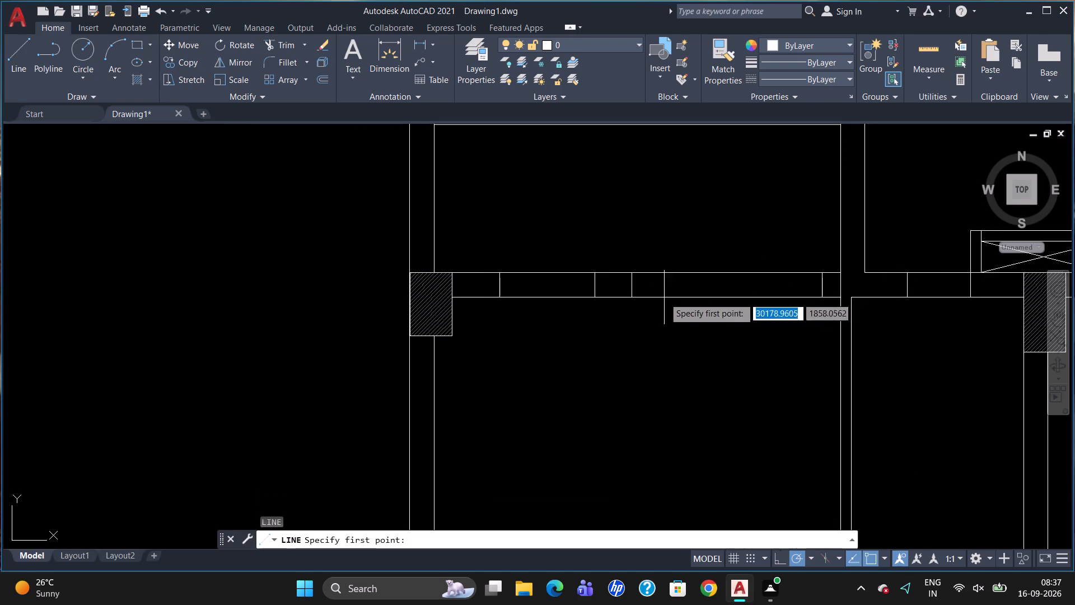
click(633, 283)
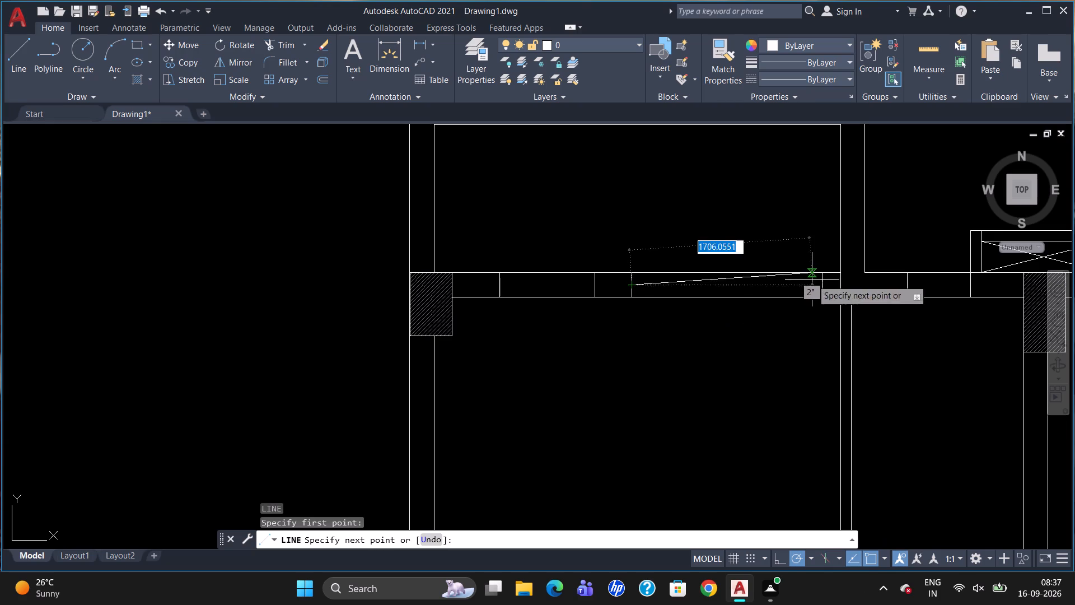
click(823, 286)
key(Escape)
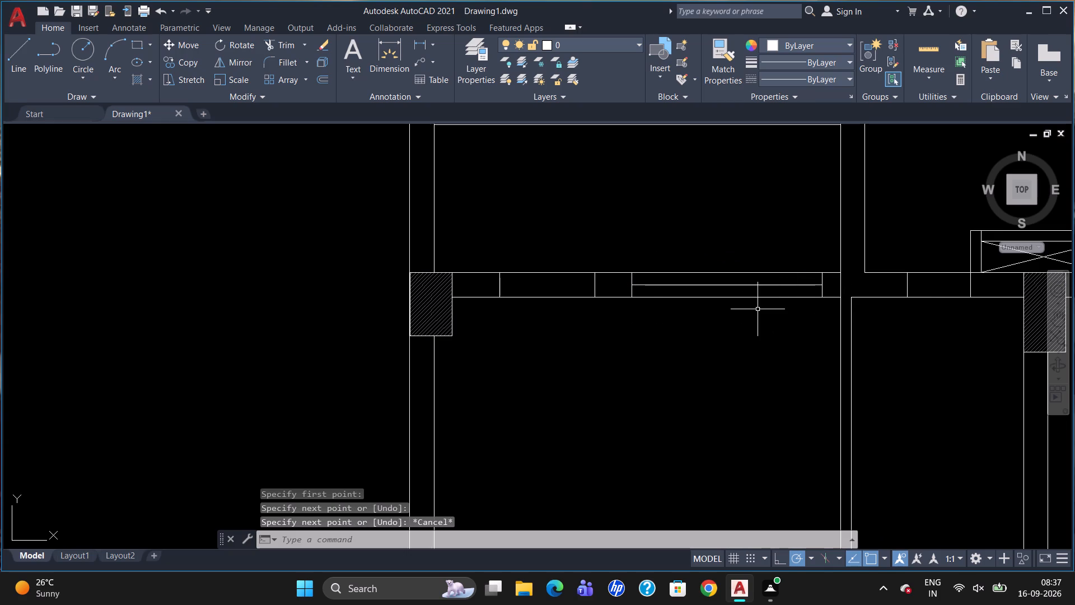
Offset the opening's centre line 40 to both sides to form the window lines, and delete the original centre line.
key(o)
key(Return)
text(40)
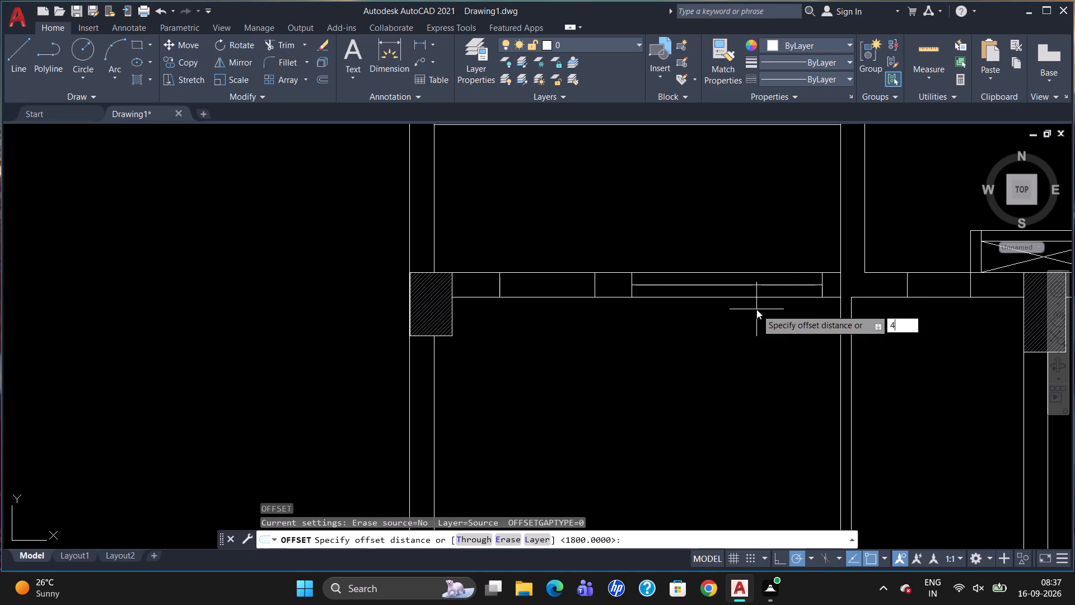
key(Return)
click(768, 286)
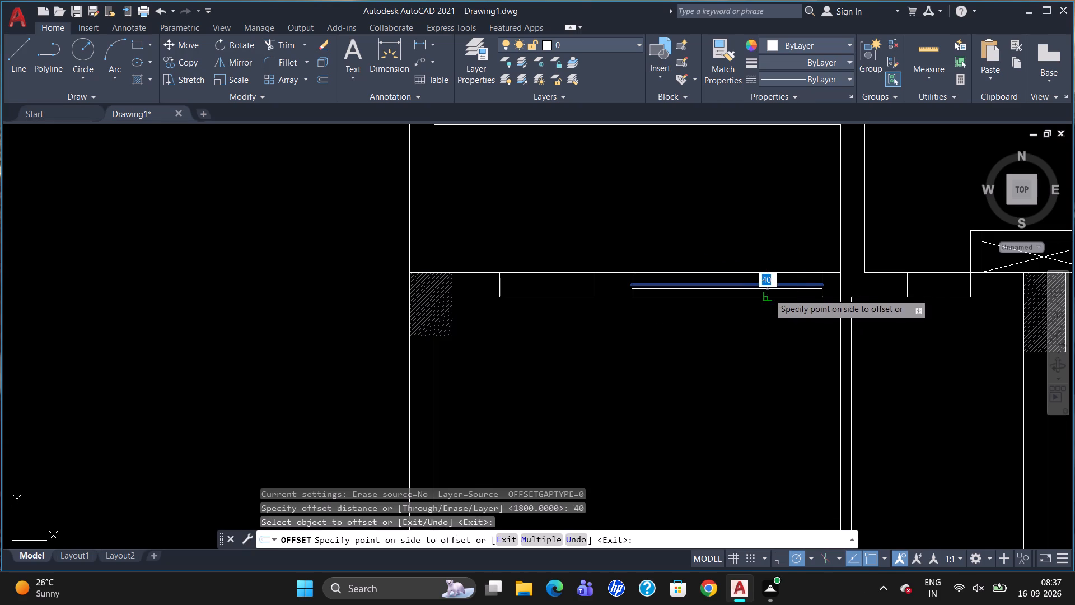
click(769, 294)
scroll(798, 277, up, 2)
click(802, 295)
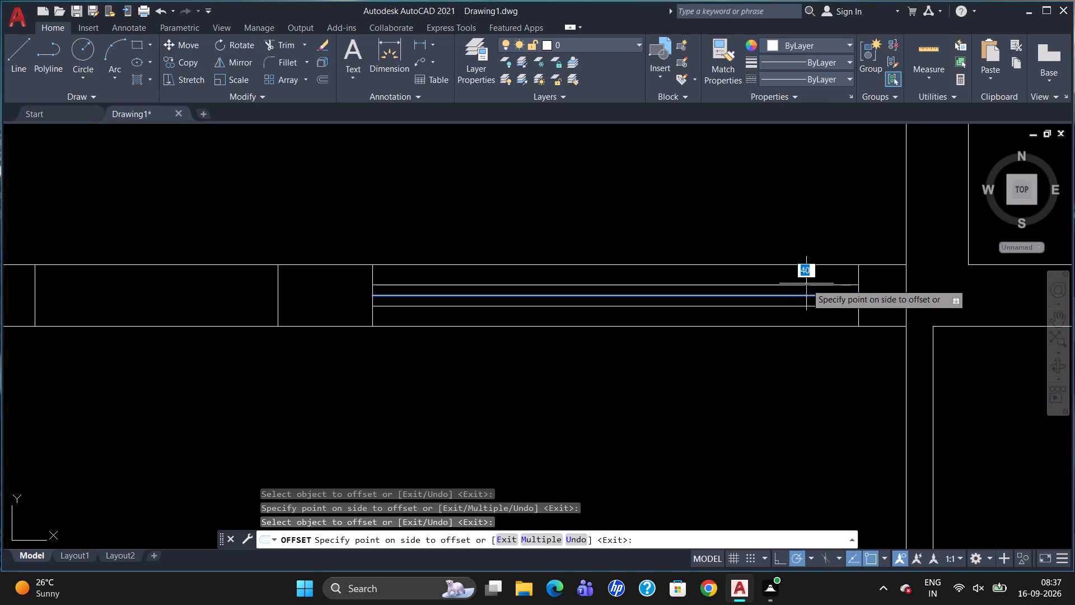
click(806, 283)
key(Escape)
click(801, 297)
key(Delete)
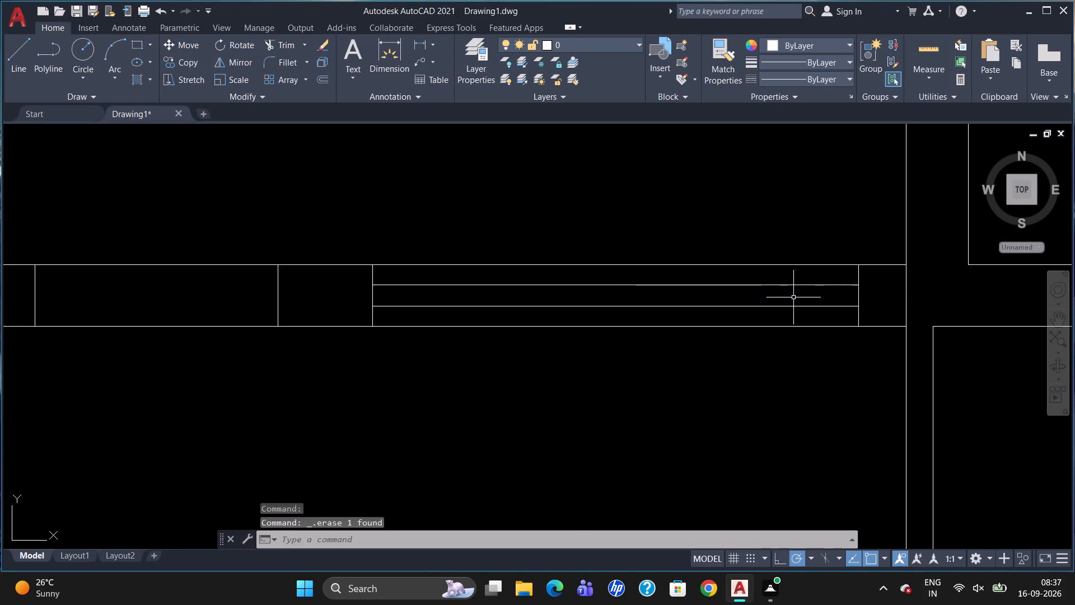
Trim the horizontal wall's lines between the two jambs of the 900-wide opening.
scroll(812, 283, down, 3)
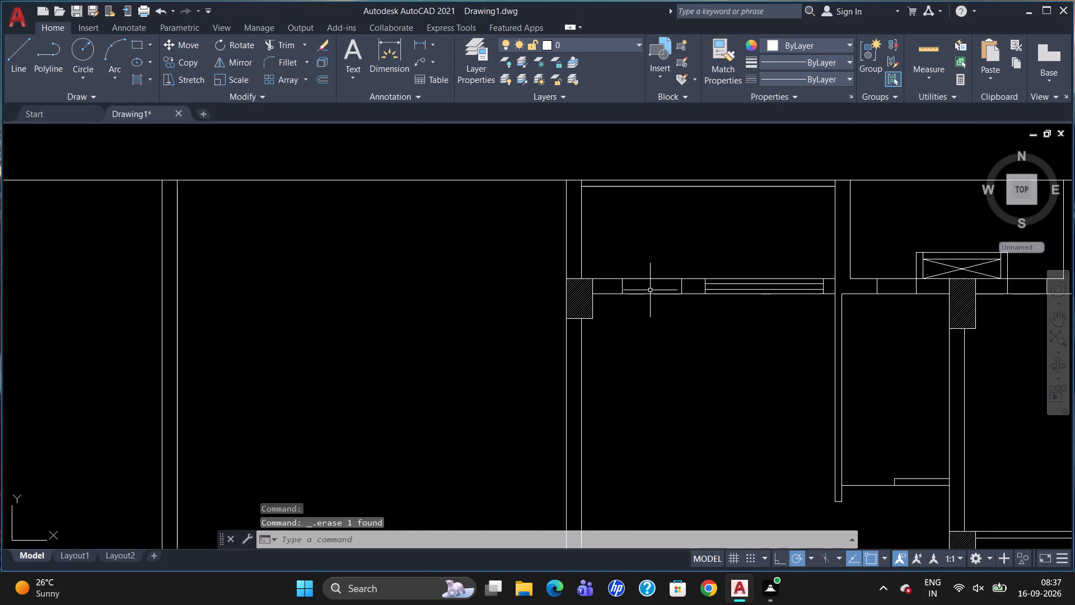
text(TR)
key(Return)
key(Return)
click(653, 295)
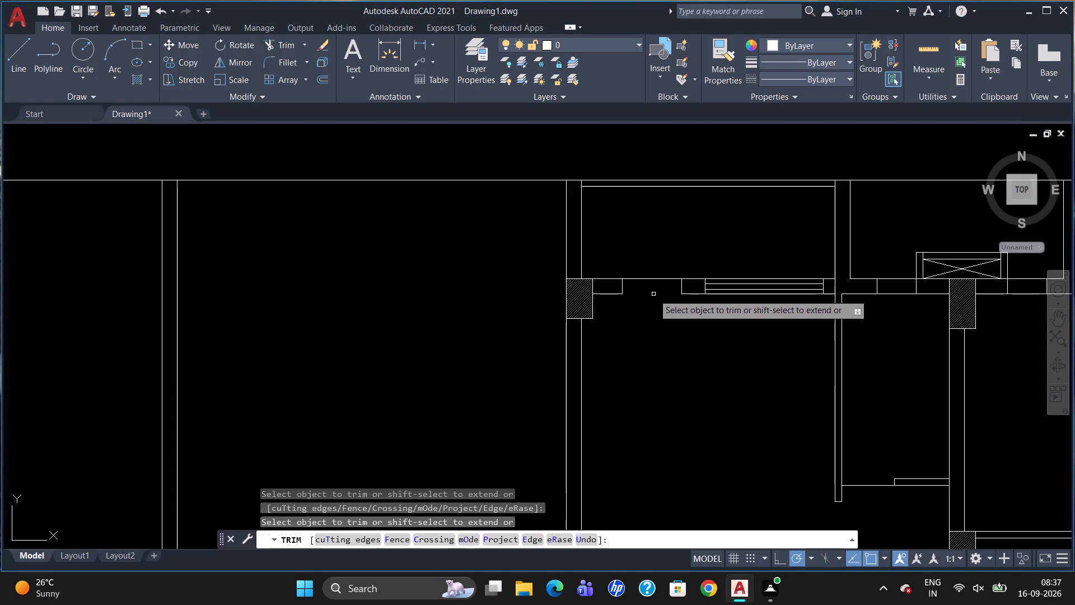
key(Escape)
Copy the hatched column above the south crossed shaft to the empty area below the plan's south boundary line.
scroll(718, 231, down, 2)
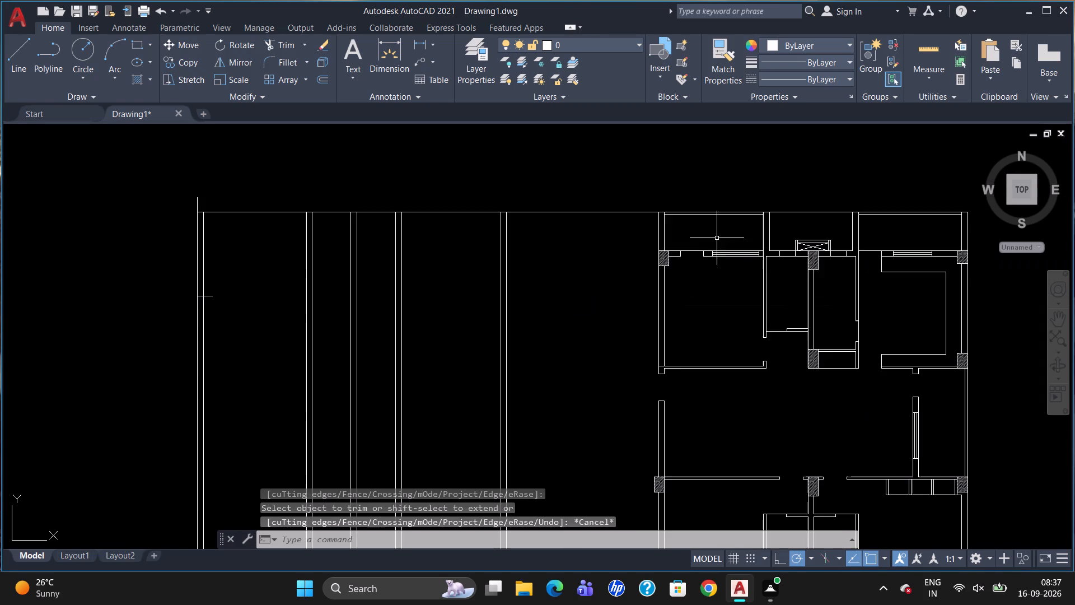
scroll(706, 232, down, 1)
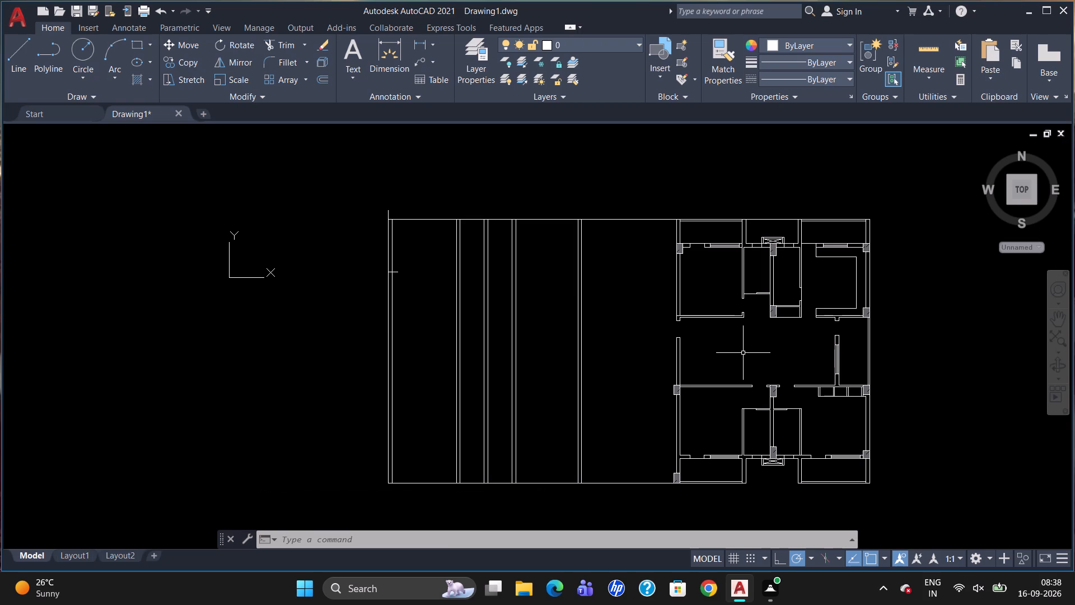
scroll(758, 313, down, 1)
scroll(681, 435, up, 1)
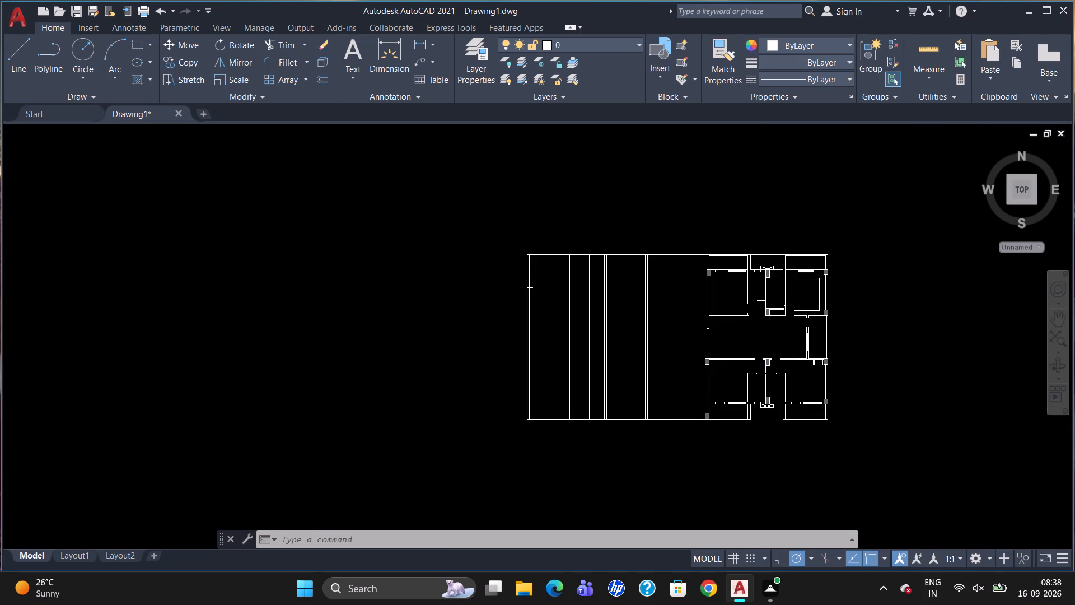
scroll(681, 435, up, 1)
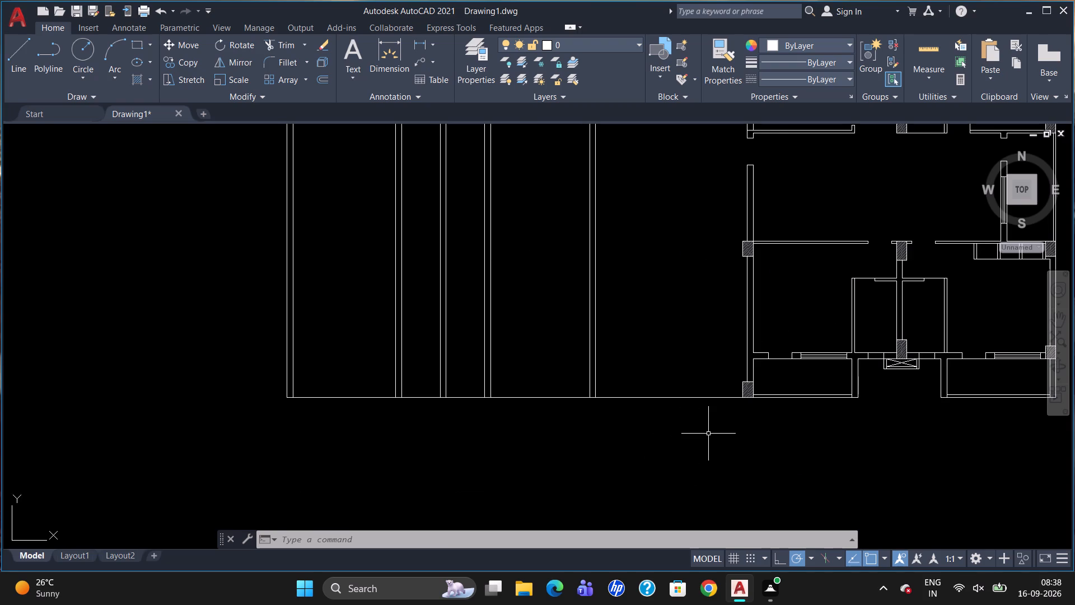
scroll(708, 434, up, 1)
click(776, 362)
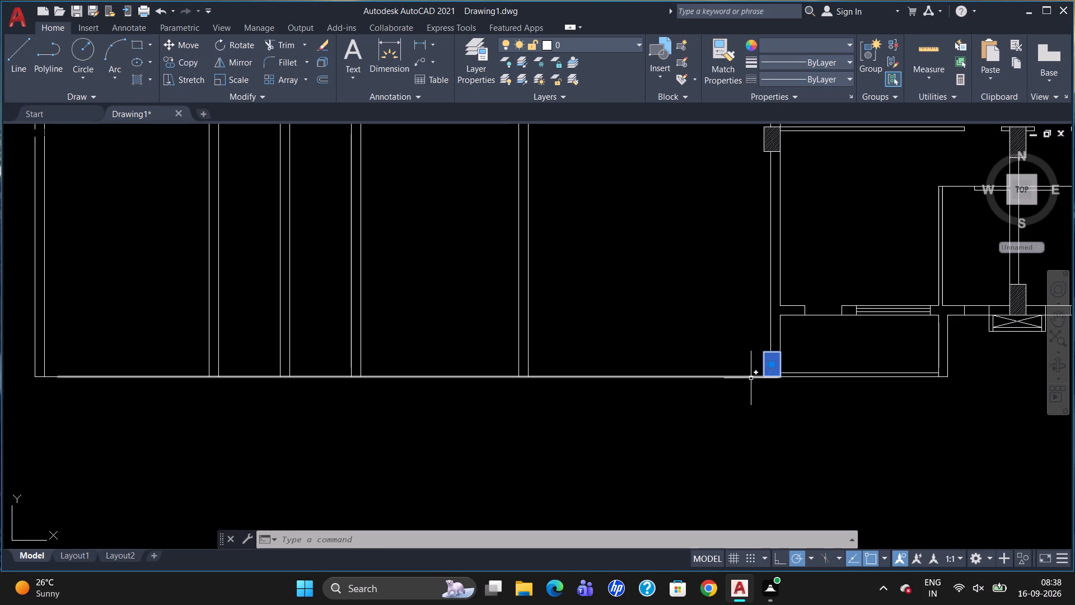
key(Escape)
scroll(721, 360, down, 1)
click(907, 319)
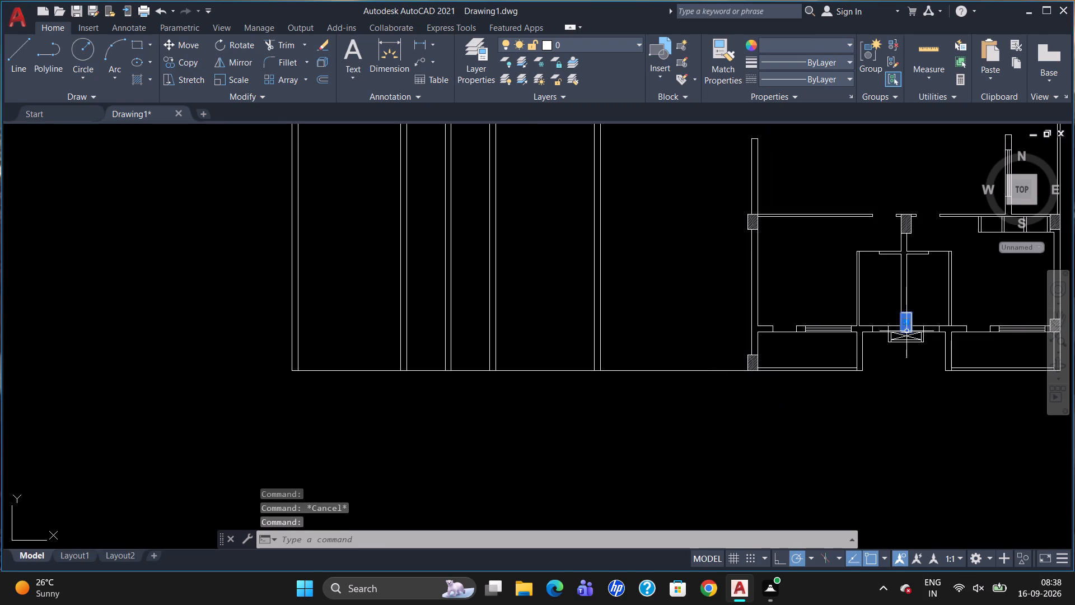
text(CO)
key(Return)
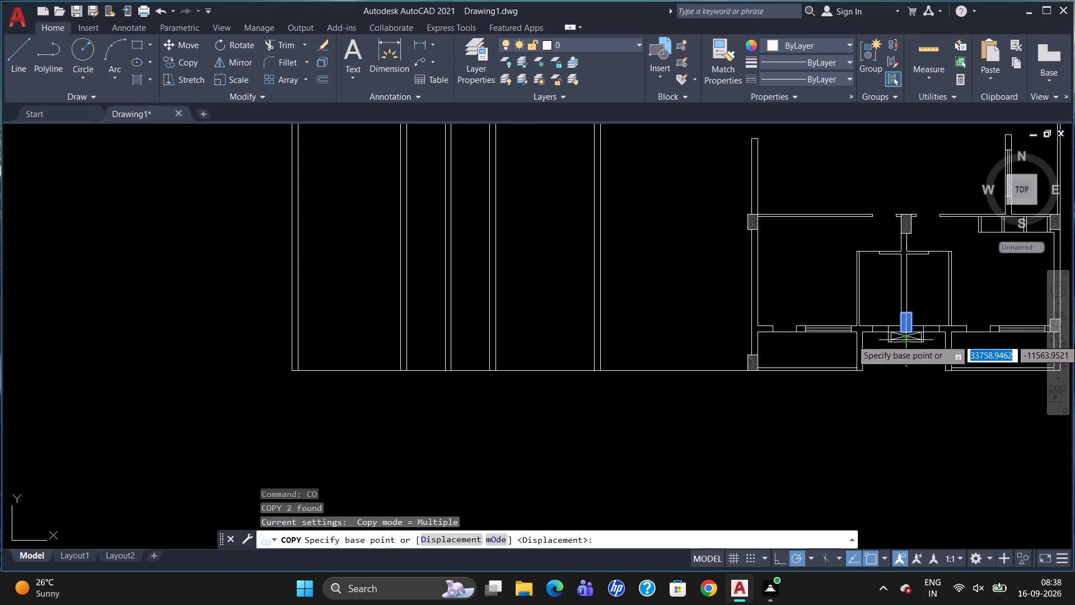
click(903, 322)
click(649, 434)
key(Escape)
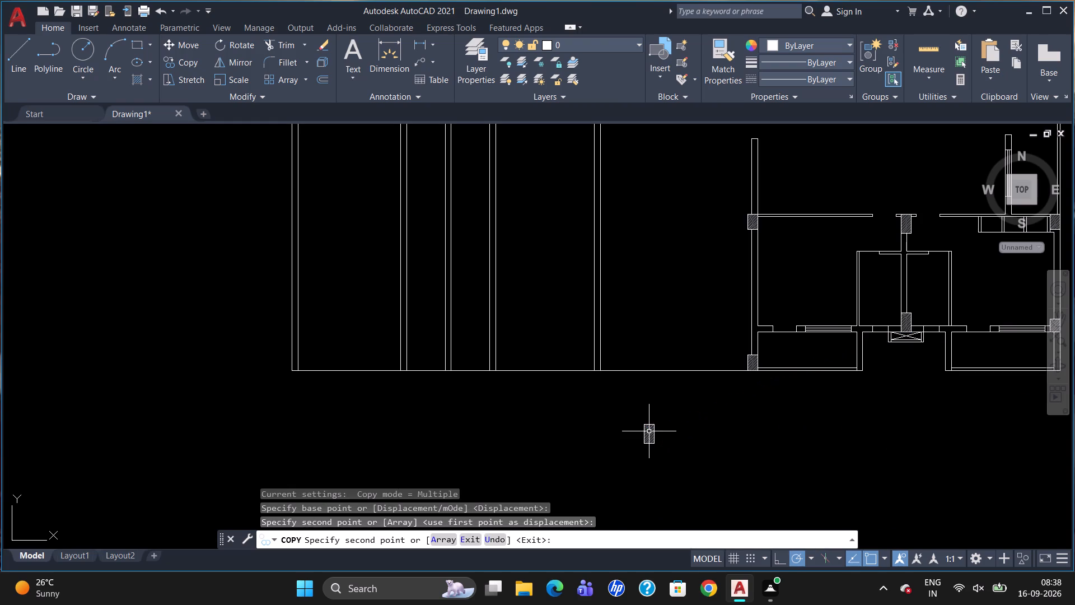
Rotate the copied column 90° clockwise about its top-edge midpoint so its long side runs horizontally.
click(649, 429)
text(RO)
key(Return)
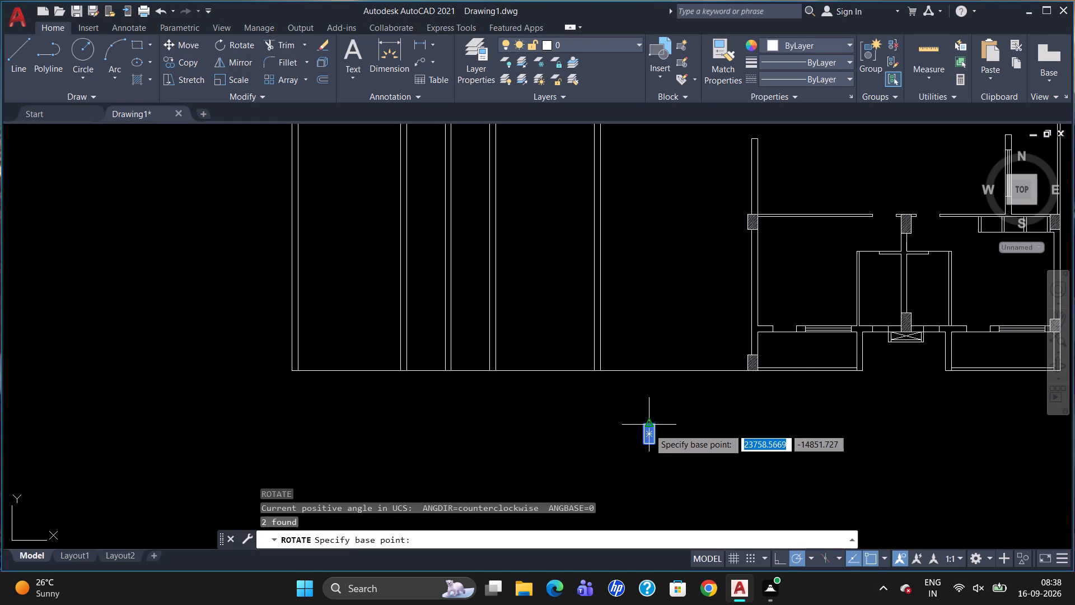
click(650, 428)
click(653, 481)
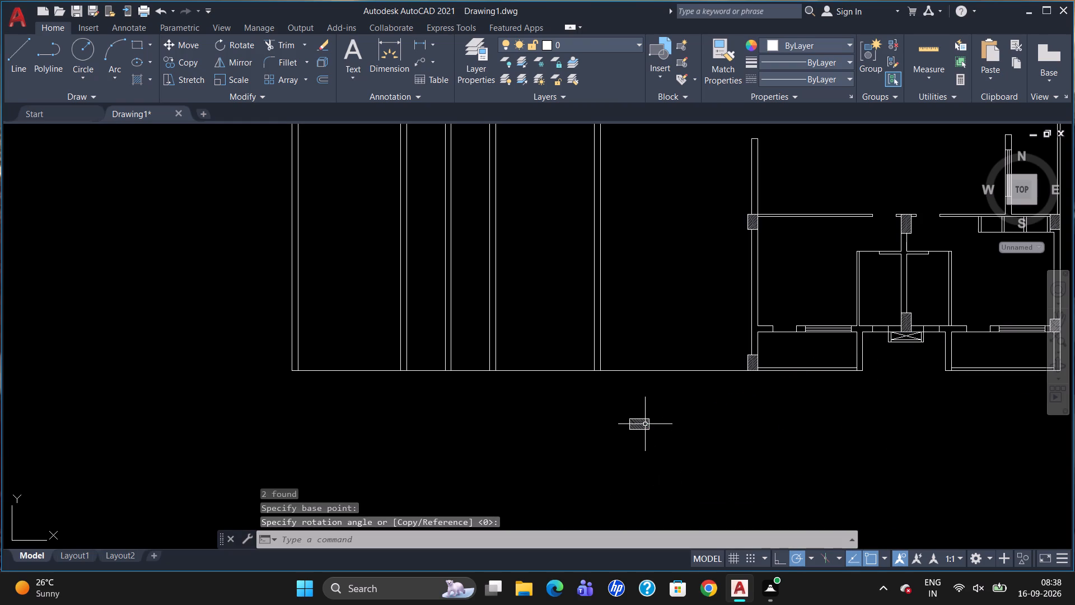
Move the rotated column by its top-west corner onto the outer line of the first vertical wall west of the rooms, resting on the south boundary.
click(644, 422)
key(m)
key(Return)
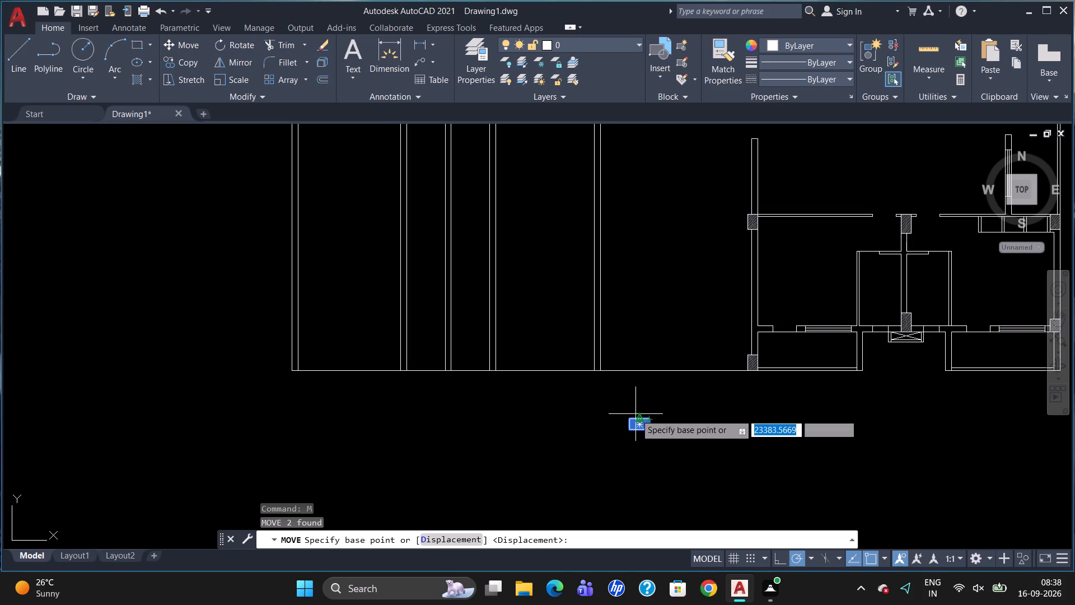
scroll(635, 414, up, 2)
click(624, 430)
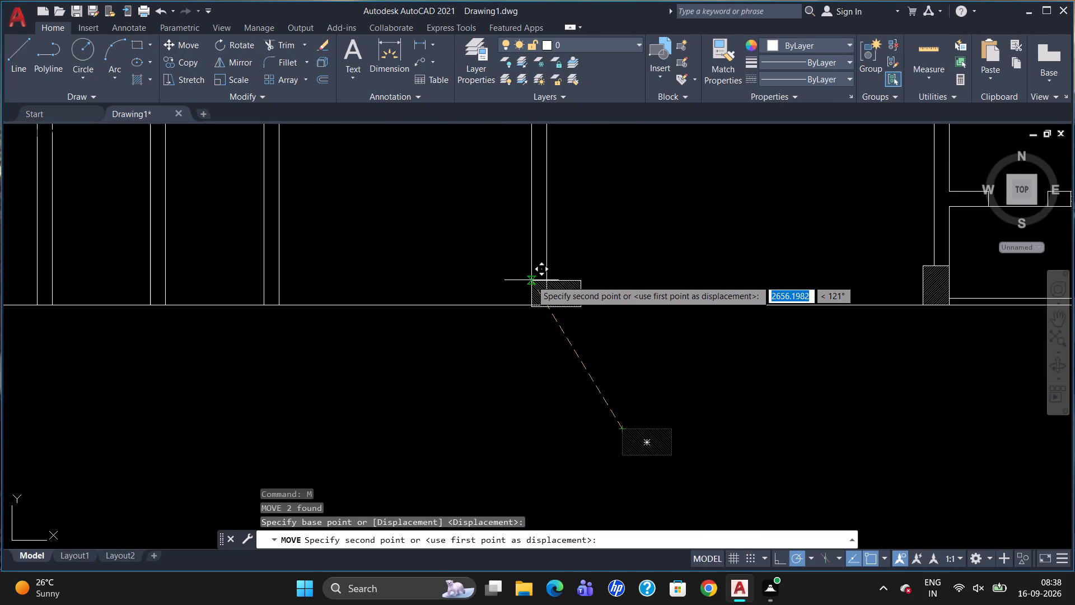
scroll(531, 280, up, 3)
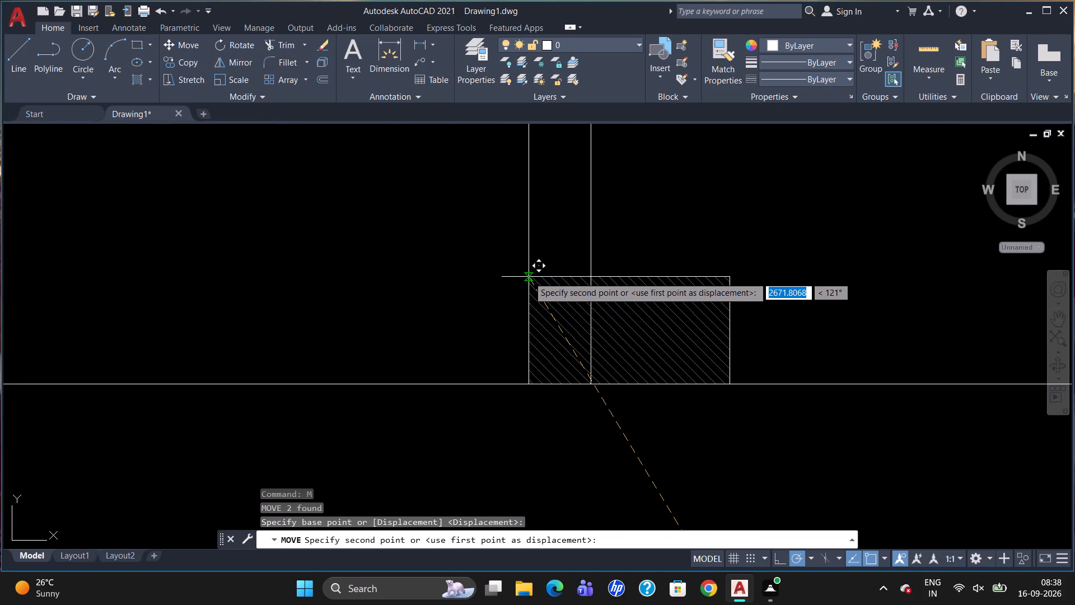
click(529, 276)
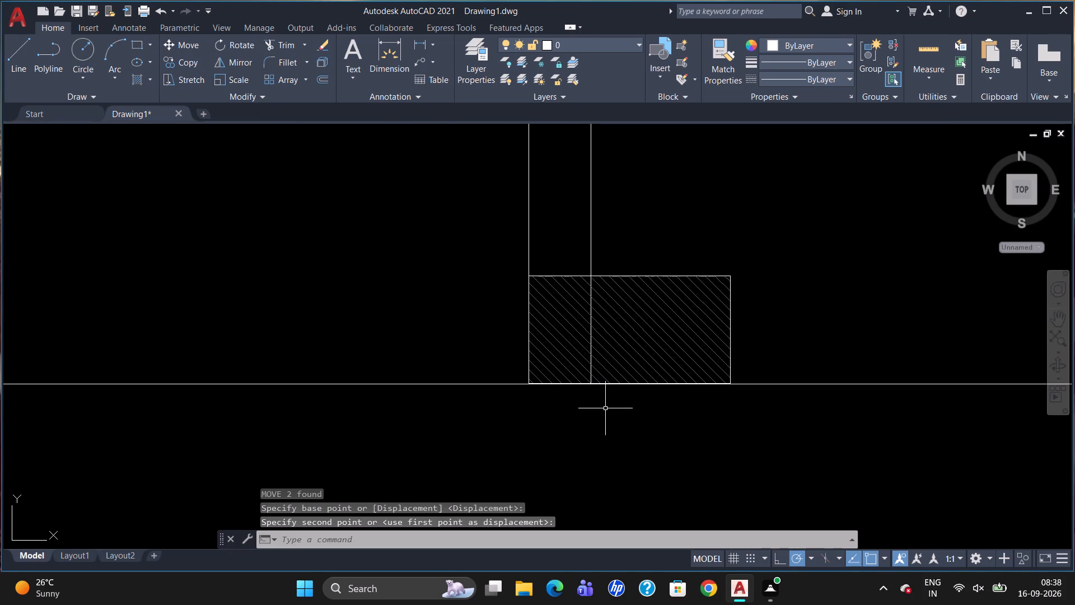
Break the vertical wall's east line at the new column's top edge and delete the portion inside the column.
key(b)
key(r)
click(630, 447)
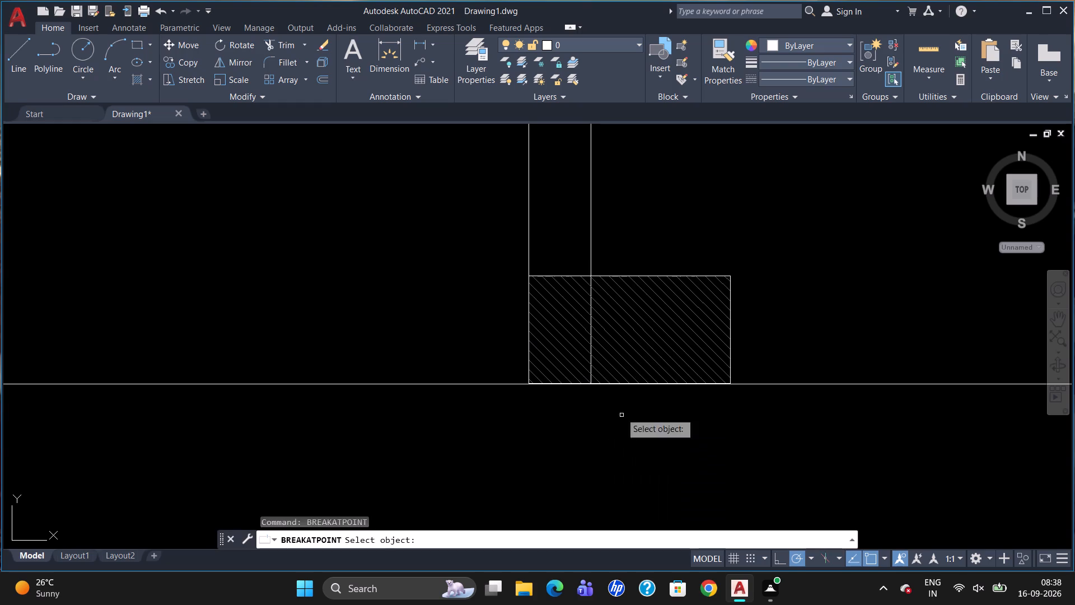
click(590, 268)
click(589, 277)
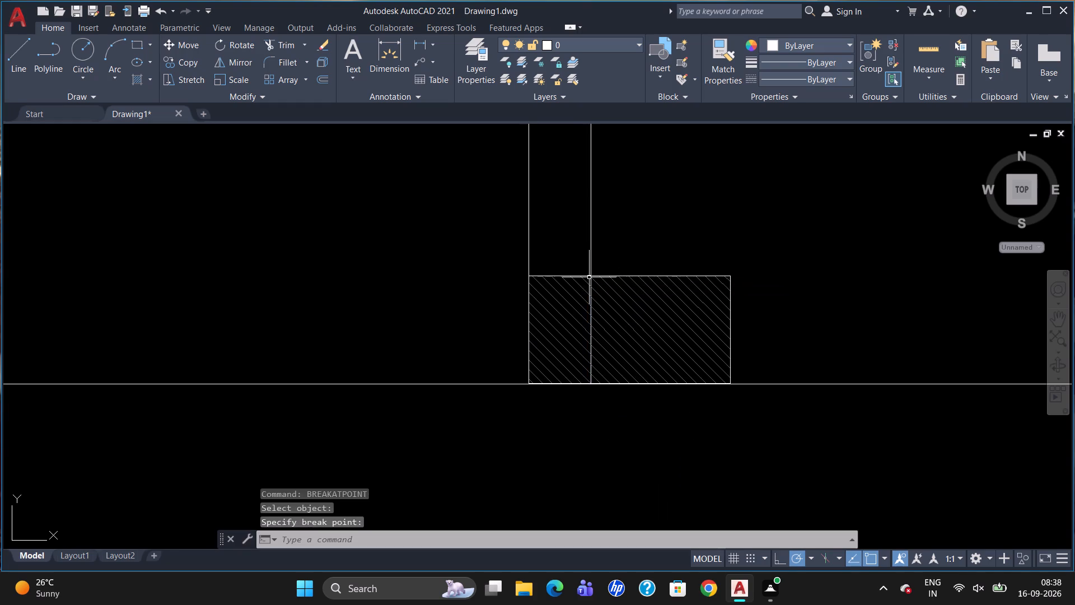
scroll(597, 283, up, 5)
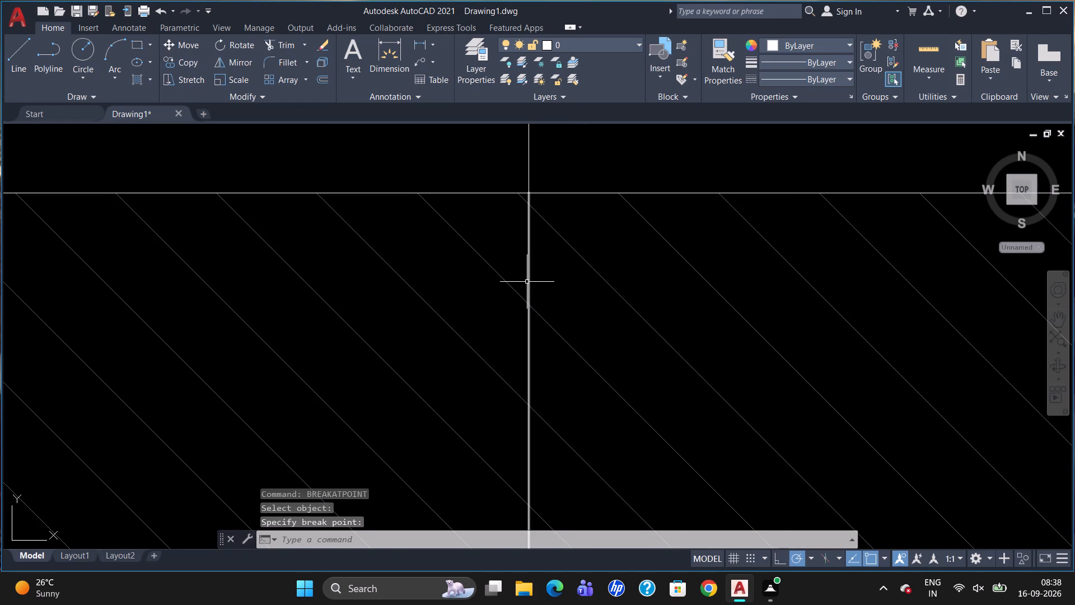
click(527, 282)
key(Delete)
scroll(503, 285, down, 8)
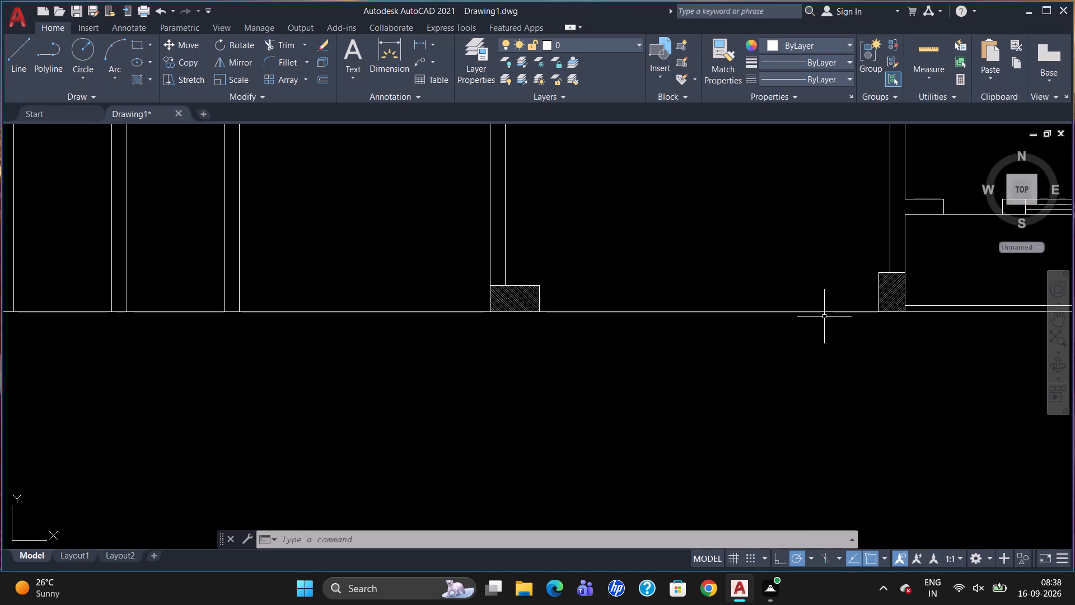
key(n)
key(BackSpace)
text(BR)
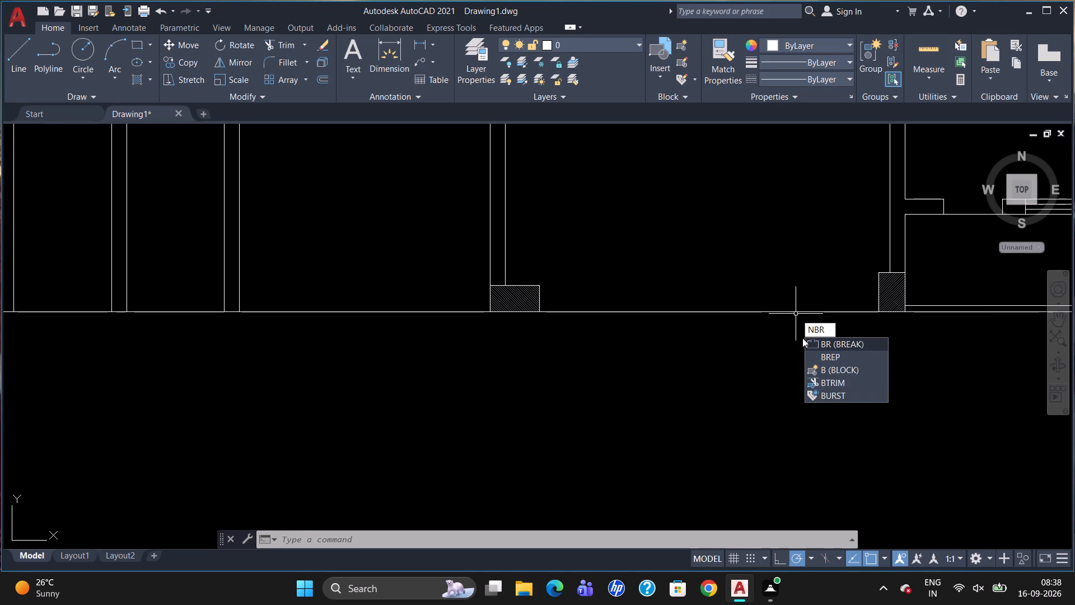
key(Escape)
Break the south boundary line at the new column's bottom-east corner and at the neighbouring corner column's bottom-west corner.
text(BR)
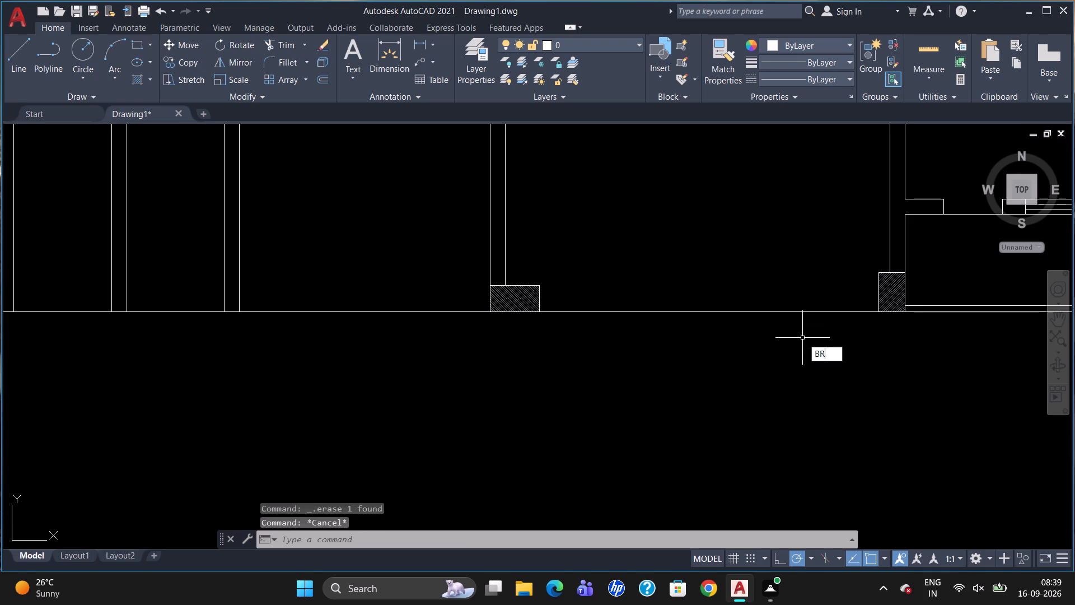
click(820, 383)
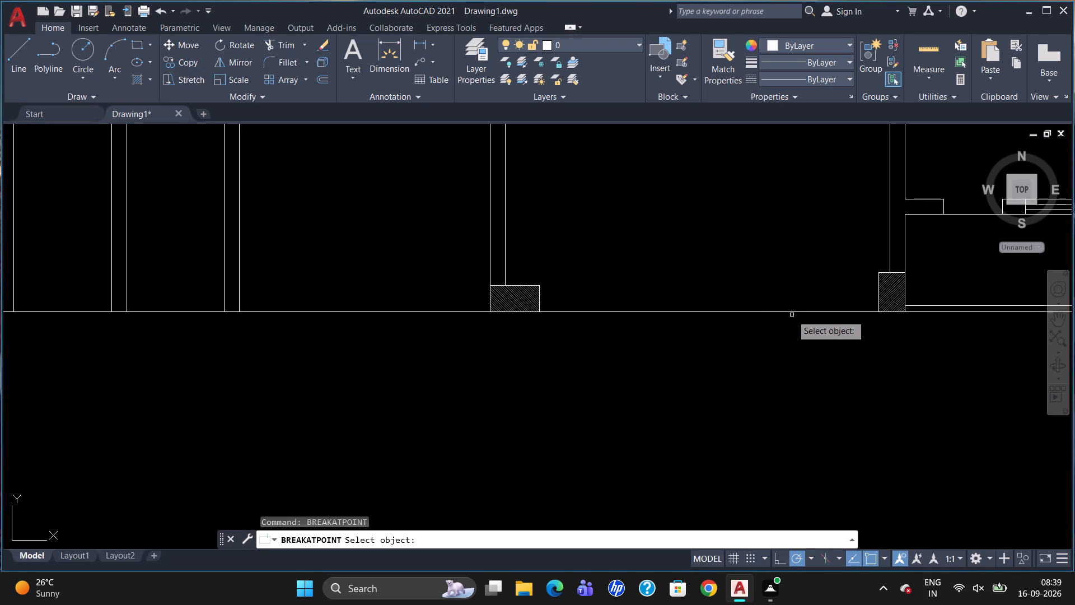
click(793, 312)
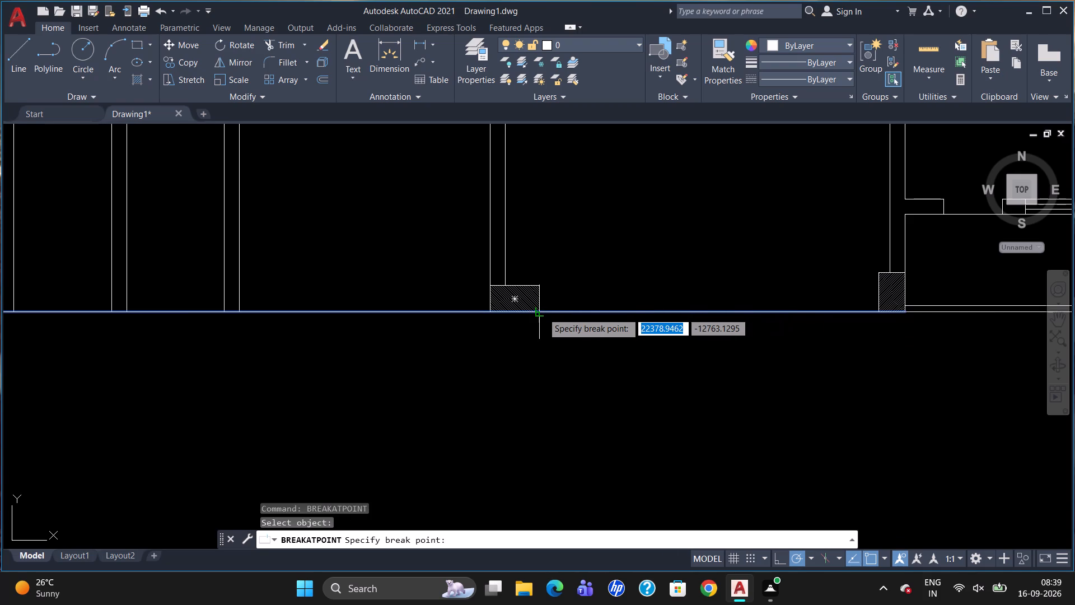
click(540, 311)
key(b)
key(r)
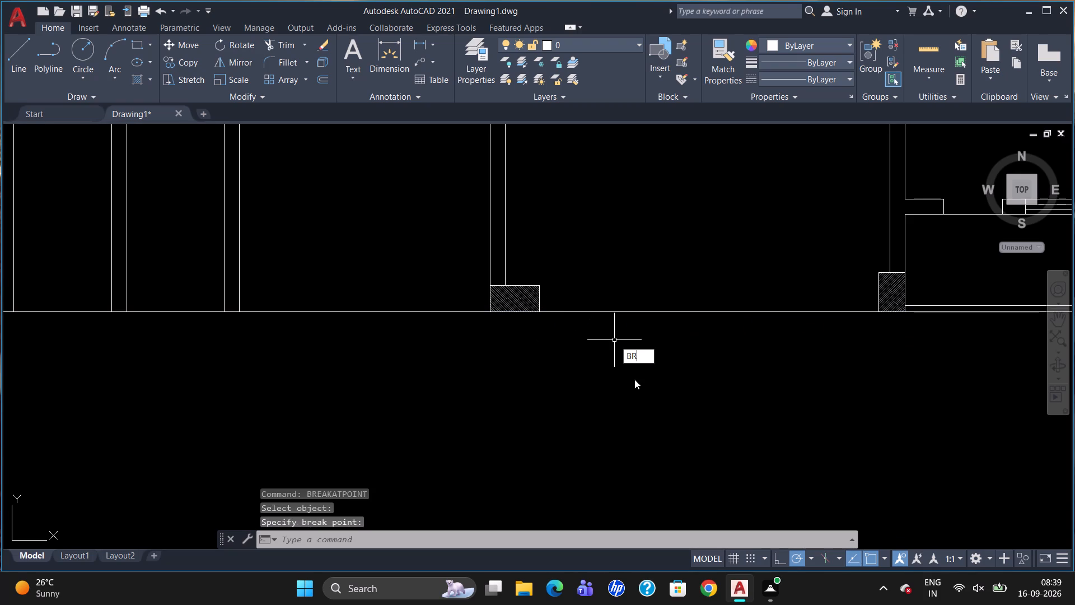
click(642, 387)
click(834, 313)
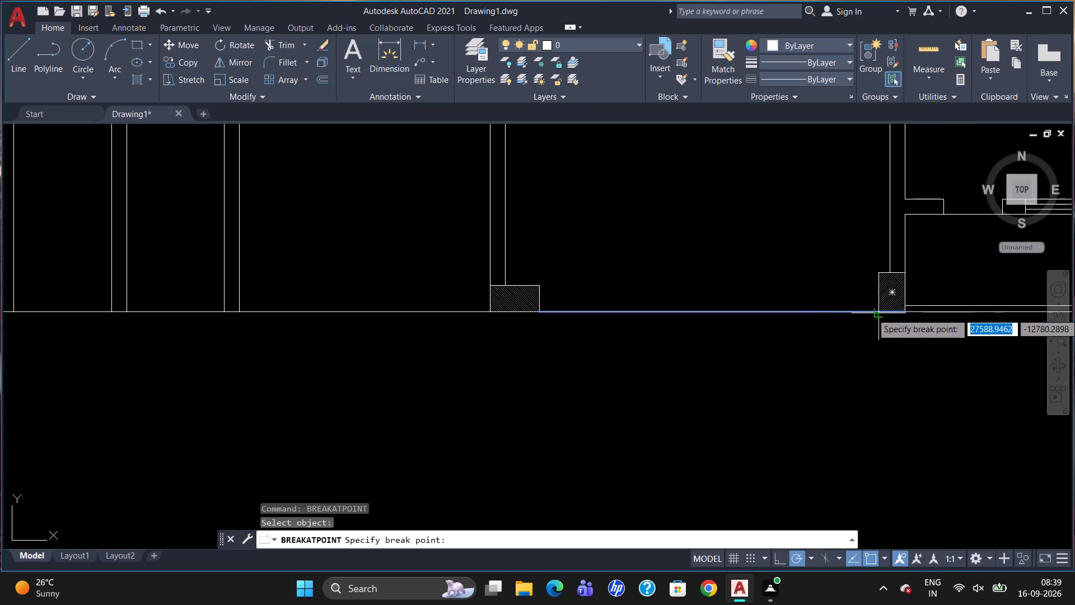
click(882, 313)
Offset the south boundary line between the two columns 230 northward to form the wall's inner face.
key(o)
key(Return)
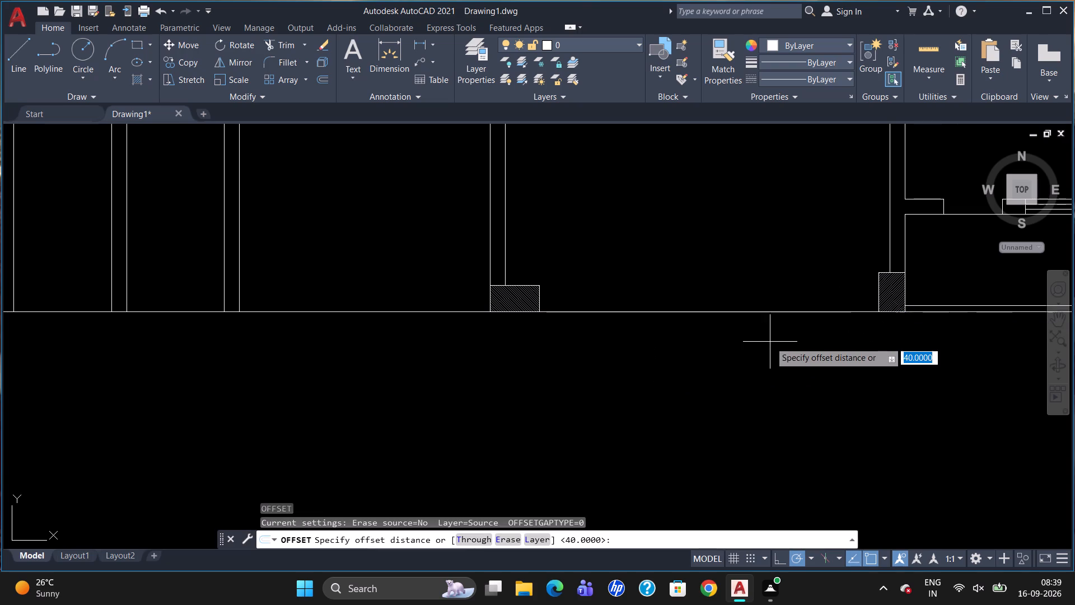
text(230)
key(Return)
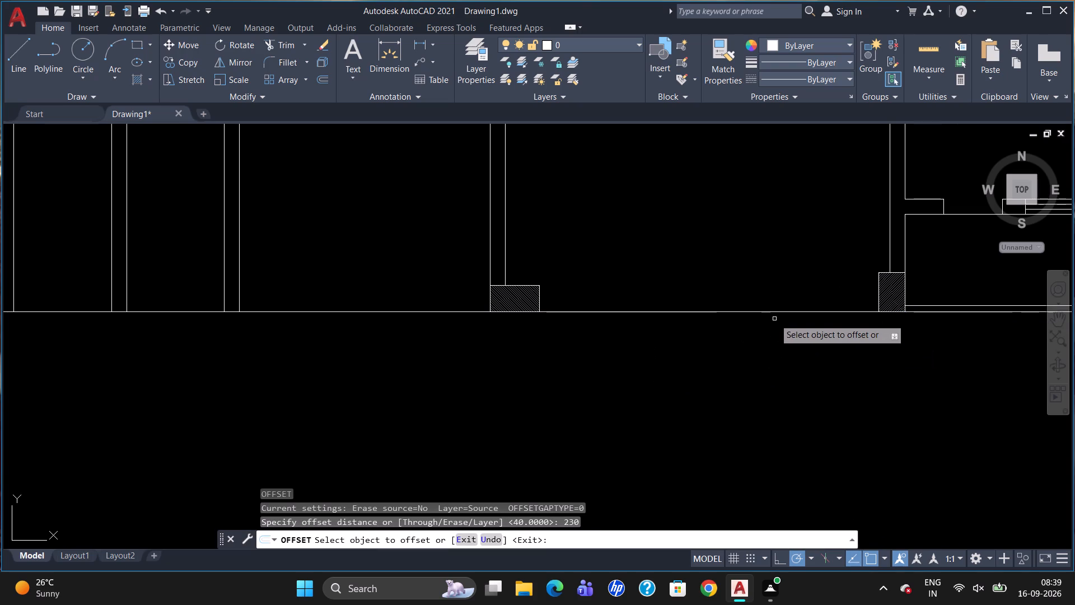
click(779, 310)
click(783, 299)
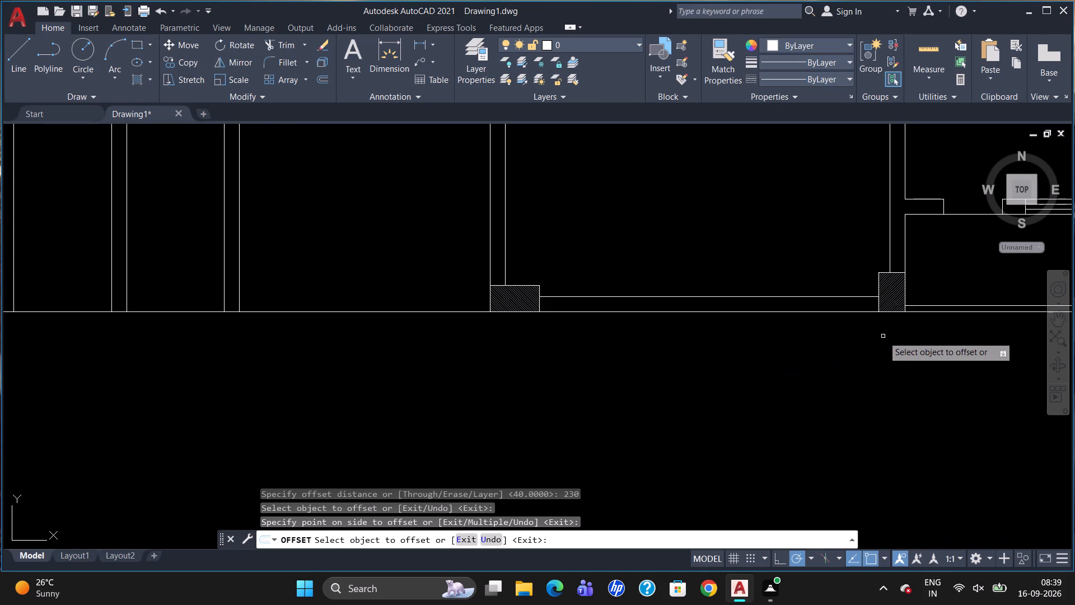
key(Escape)
Draw a jamb line across the new south wall, 200 west of the east column's west face.
scroll(897, 319, up, 1)
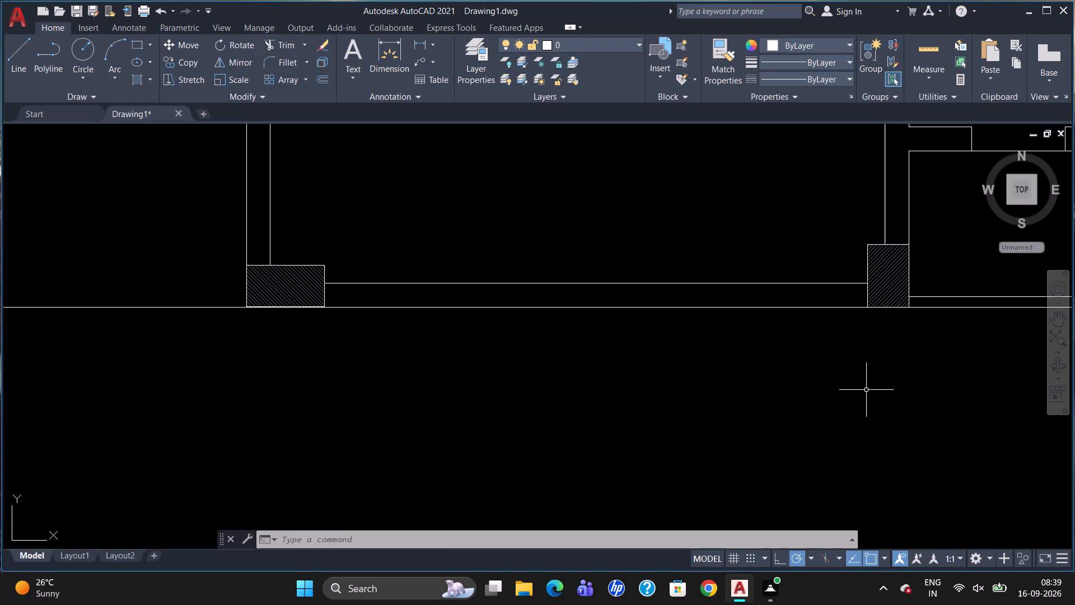
key(l)
key(Return)
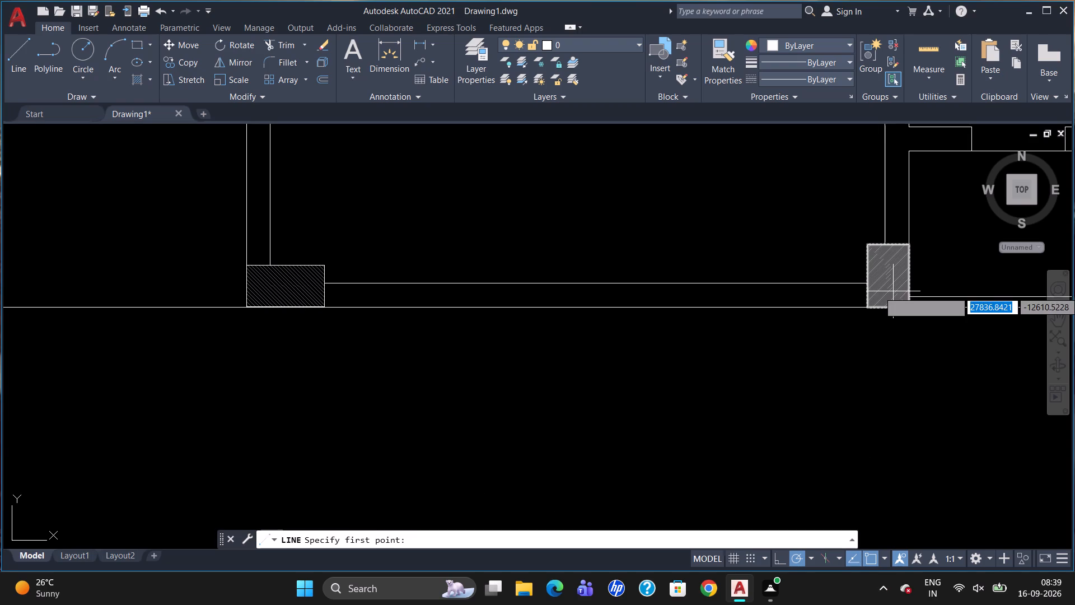
text(TK)
key(Return)
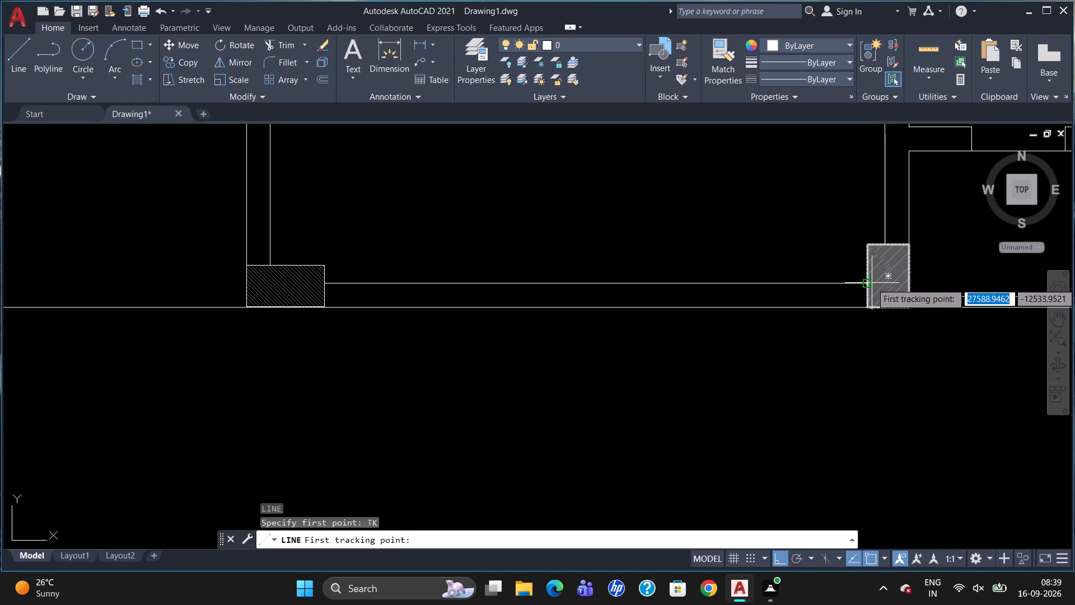
click(866, 282)
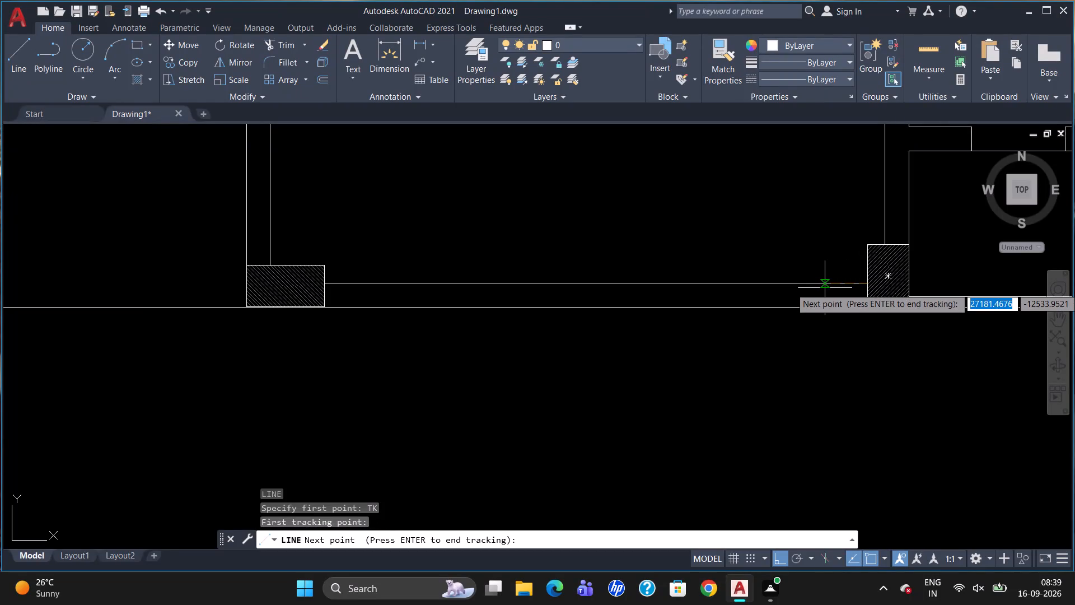
text(200)
key(Return)
key(Return)
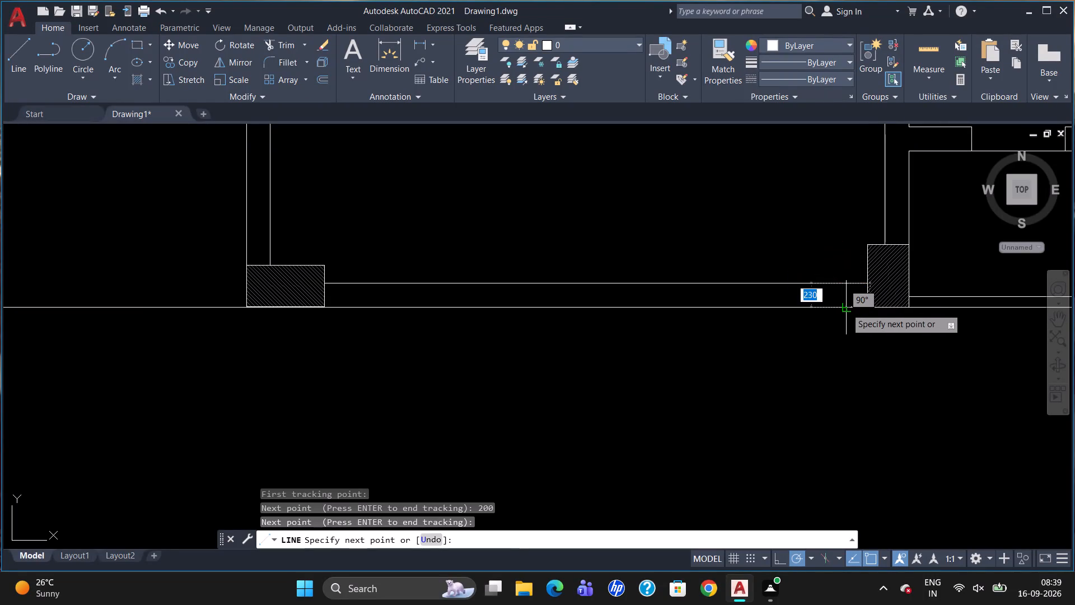
click(847, 304)
key(Escape)
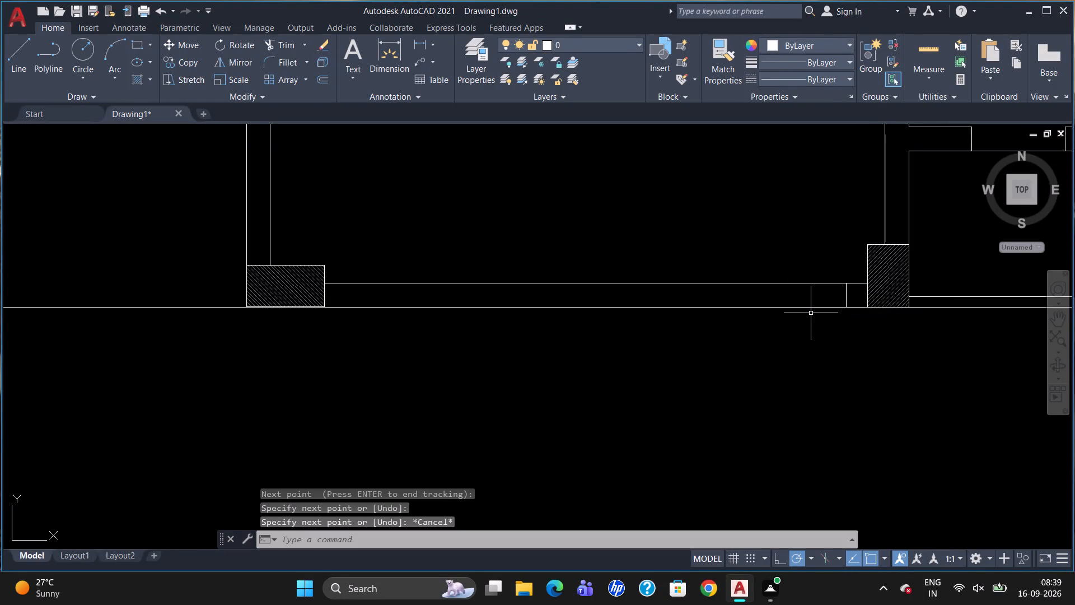
Offset the jamb line near the east column 1200 westward to mark the opening's other side.
key(o)
key(Return)
text(1200)
key(Return)
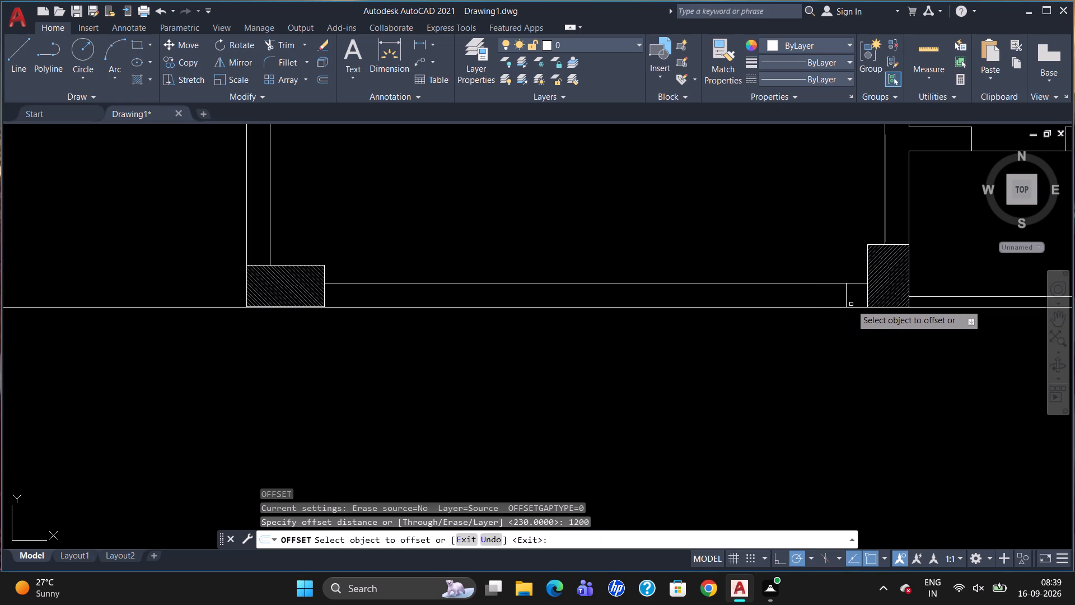
click(845, 296)
click(781, 315)
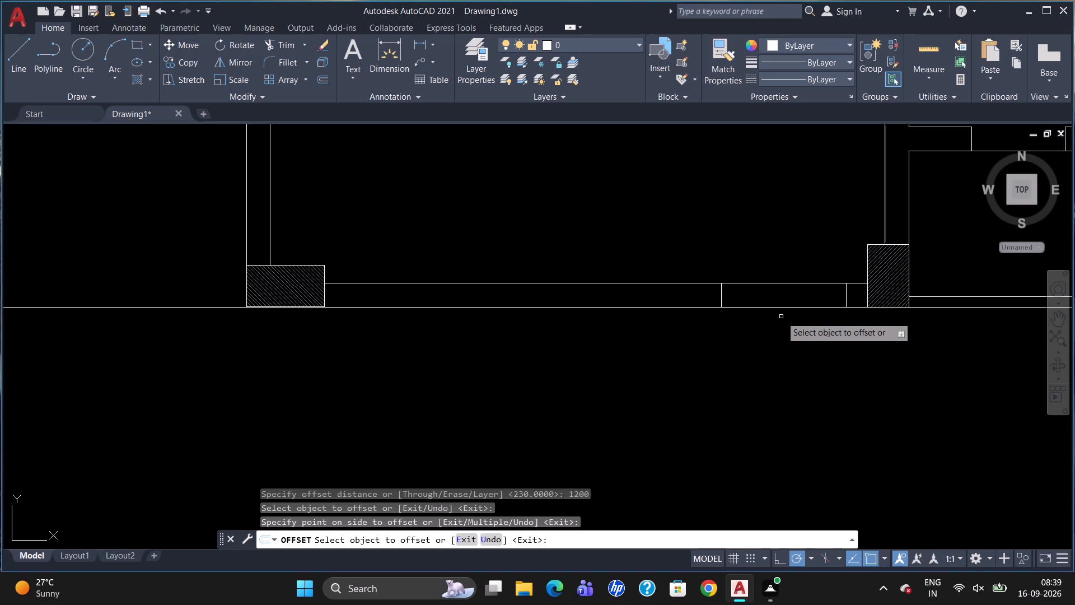
key(Escape)
Draw a jamb line across the south wall, 100 east of the west column's east face.
key(l)
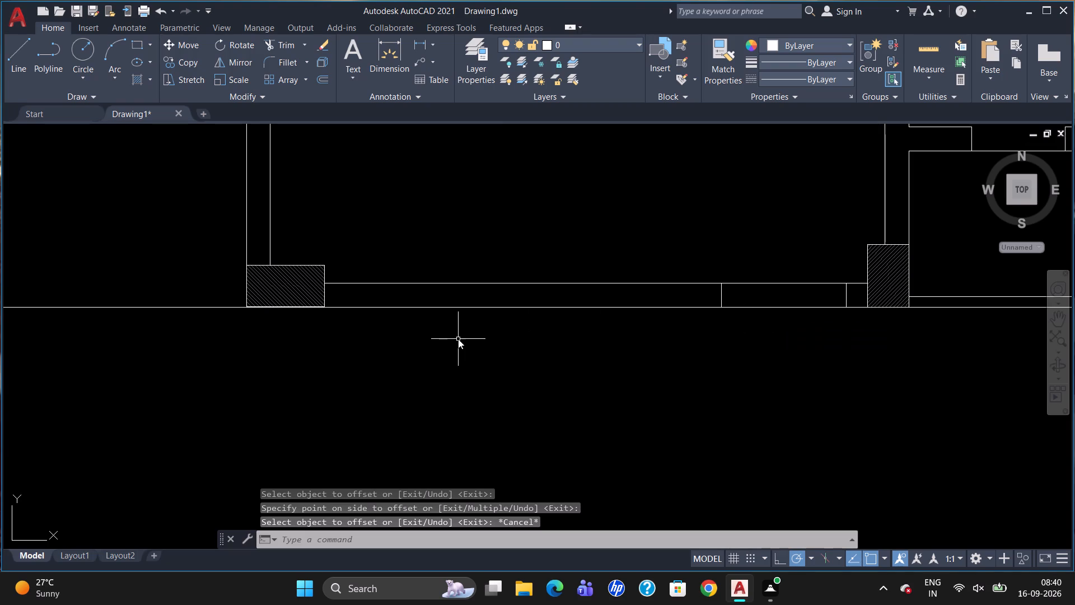
key(Return)
text(TK)
key(Return)
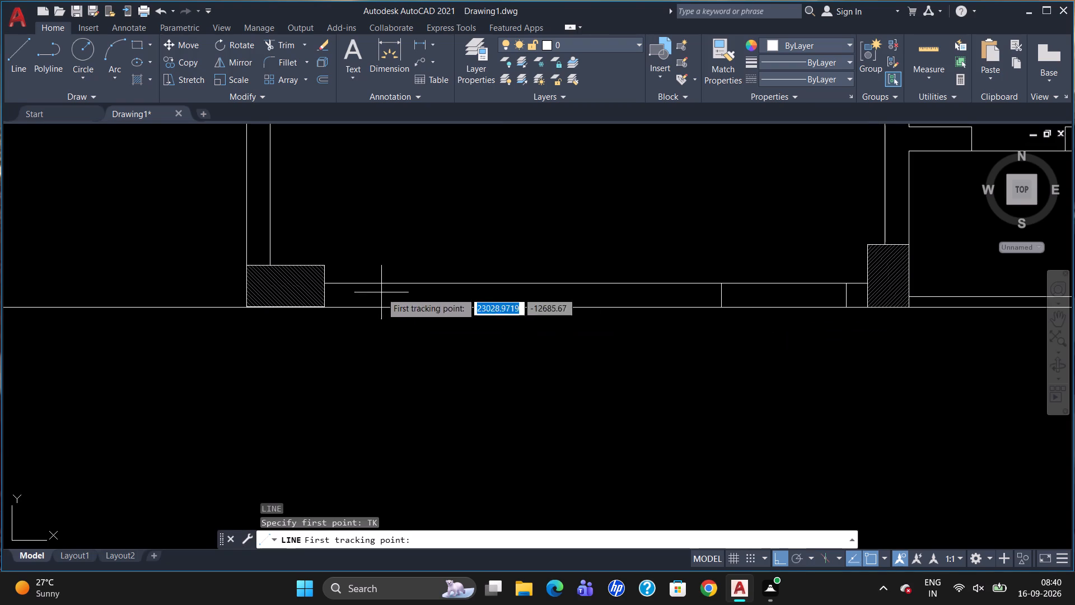
click(326, 280)
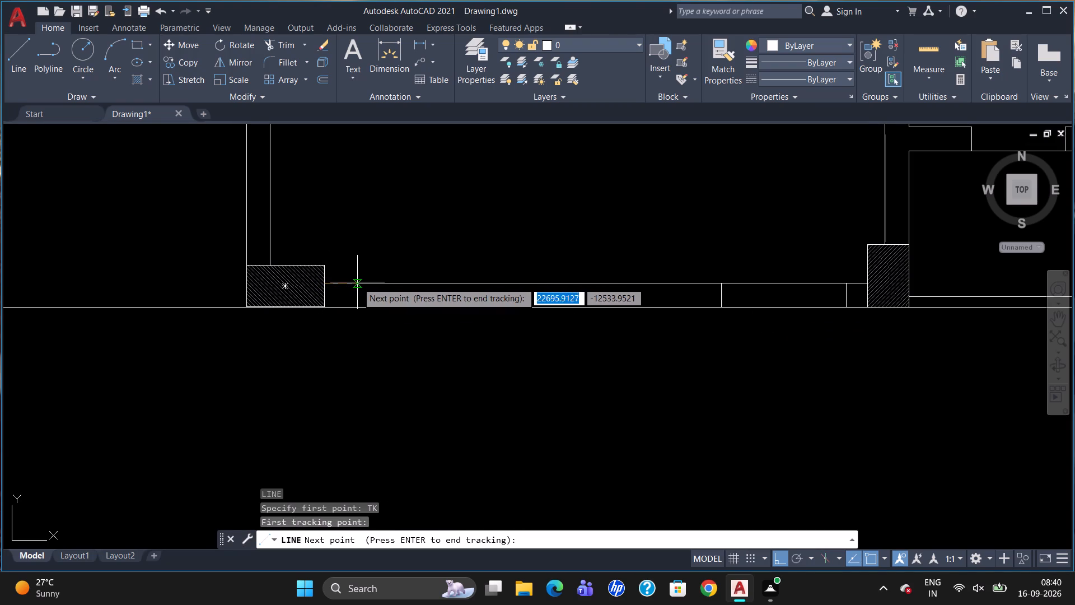
key(1)
text(00)
key(Return)
key(Return)
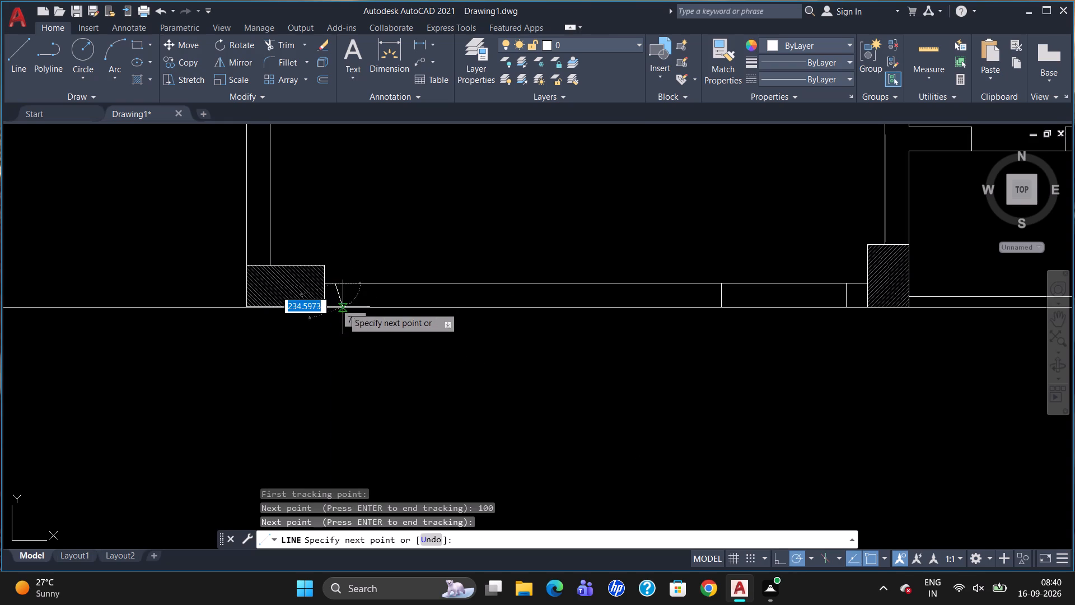
click(333, 307)
key(Escape)
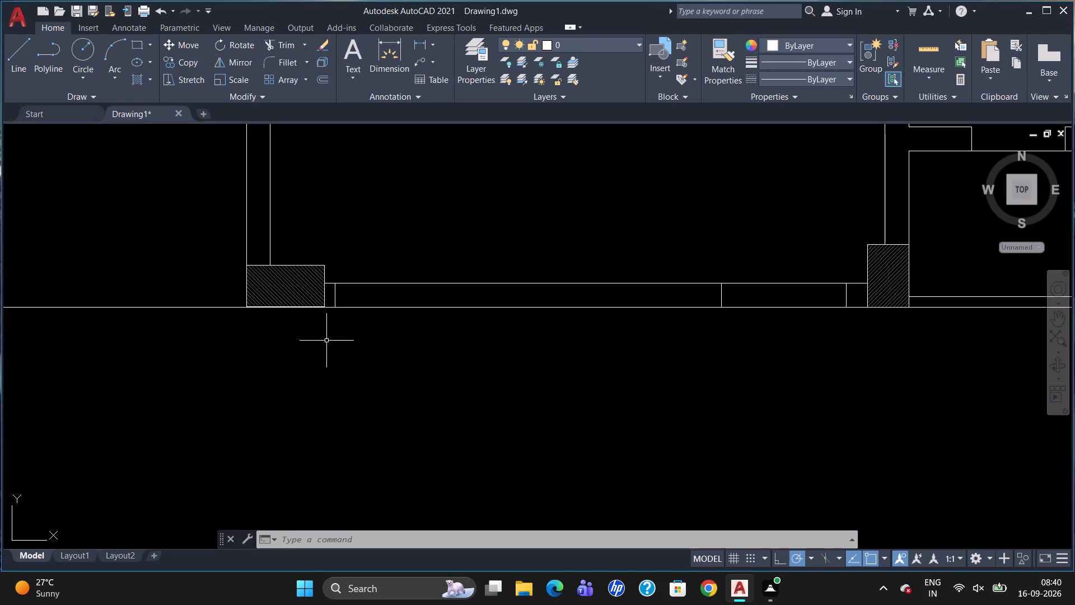
Offset the jamb line near the west column 900 eastward to mark the second opening's width.
scroll(382, 306, down, 1)
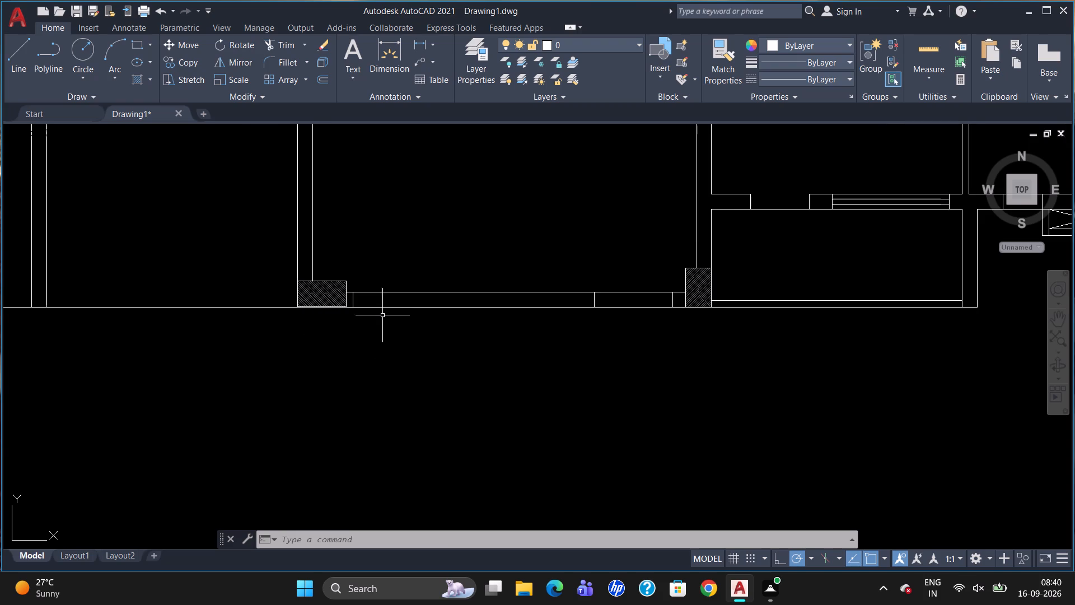
key(o)
key(Return)
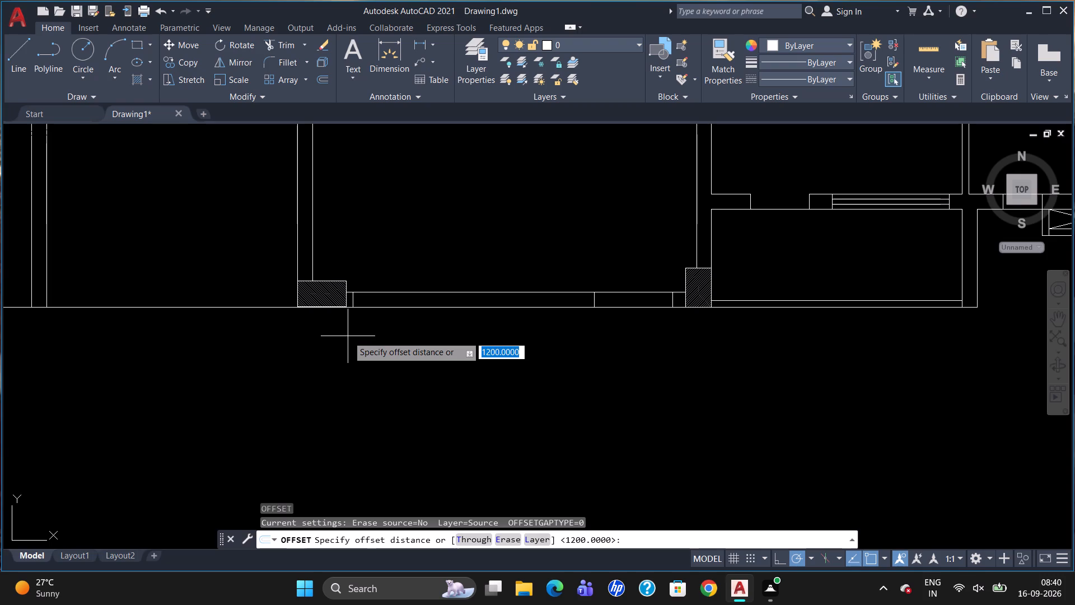
text(900)
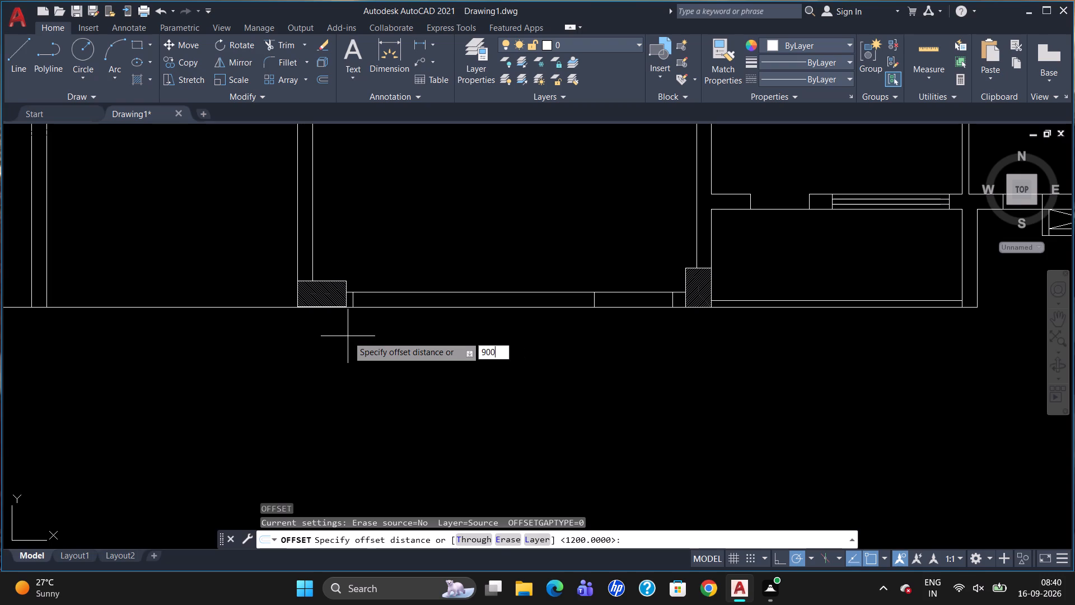
key(Return)
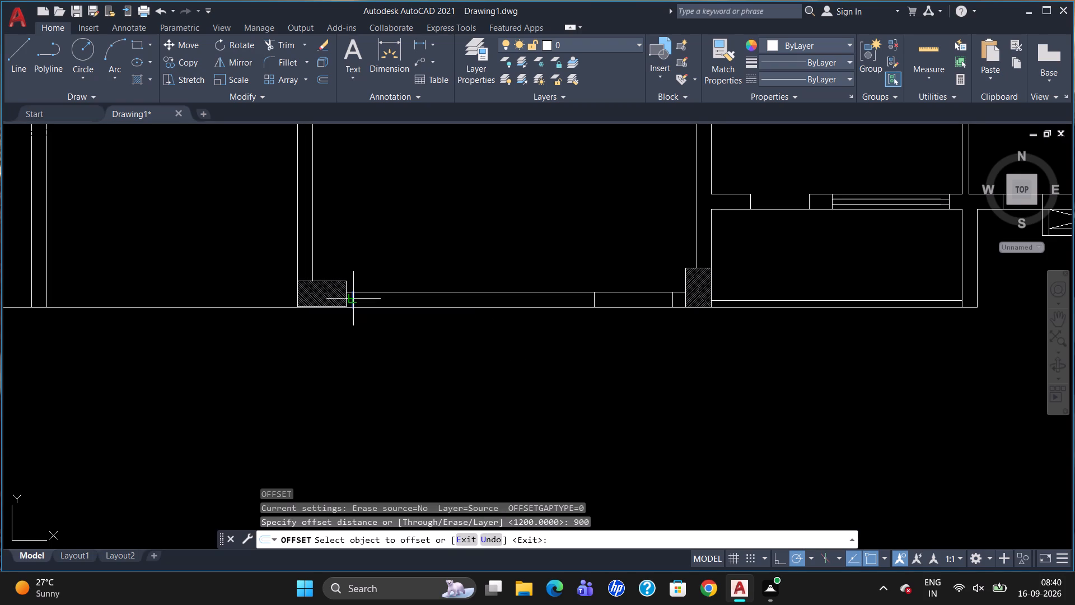
click(353, 299)
click(405, 303)
key(Escape)
Draw a horizontal centre line between the jamb midpoints of the 900-wide opening beside the west column.
scroll(516, 333, down, 1)
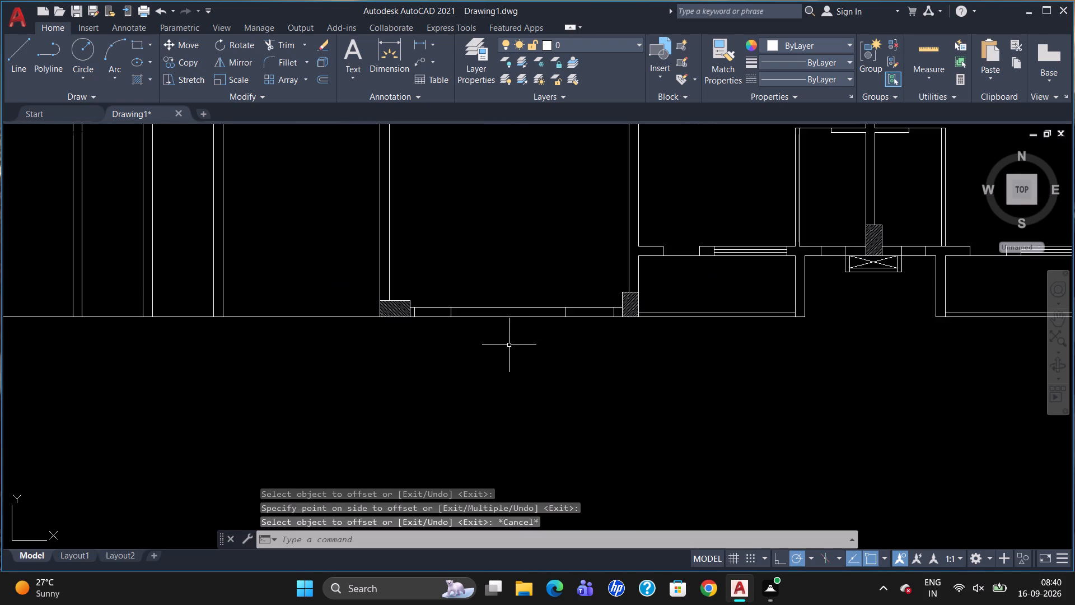
scroll(409, 324, up, 1)
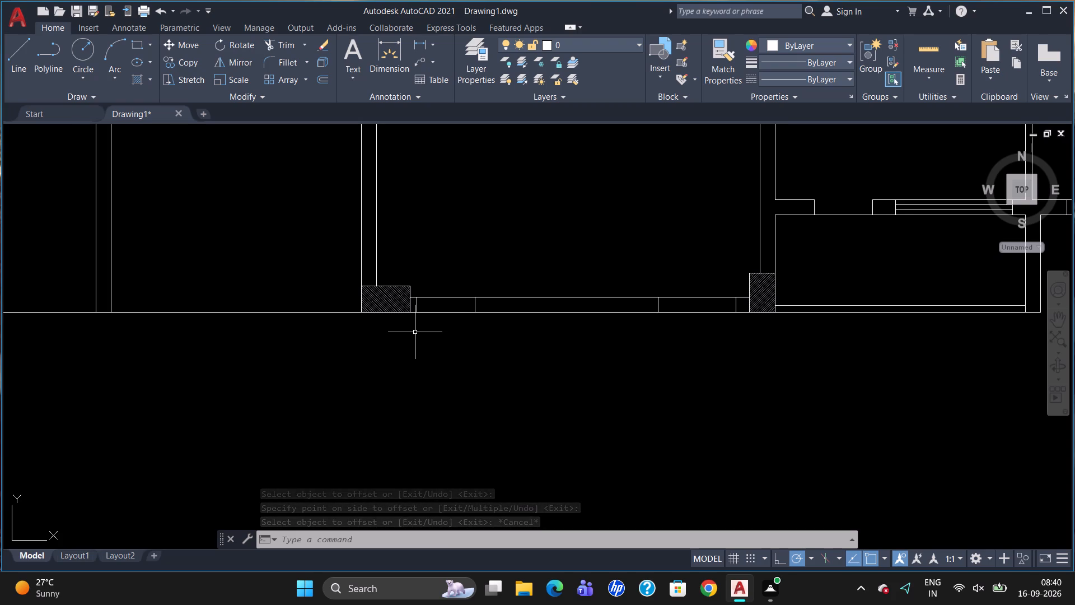
key(l)
key(Return)
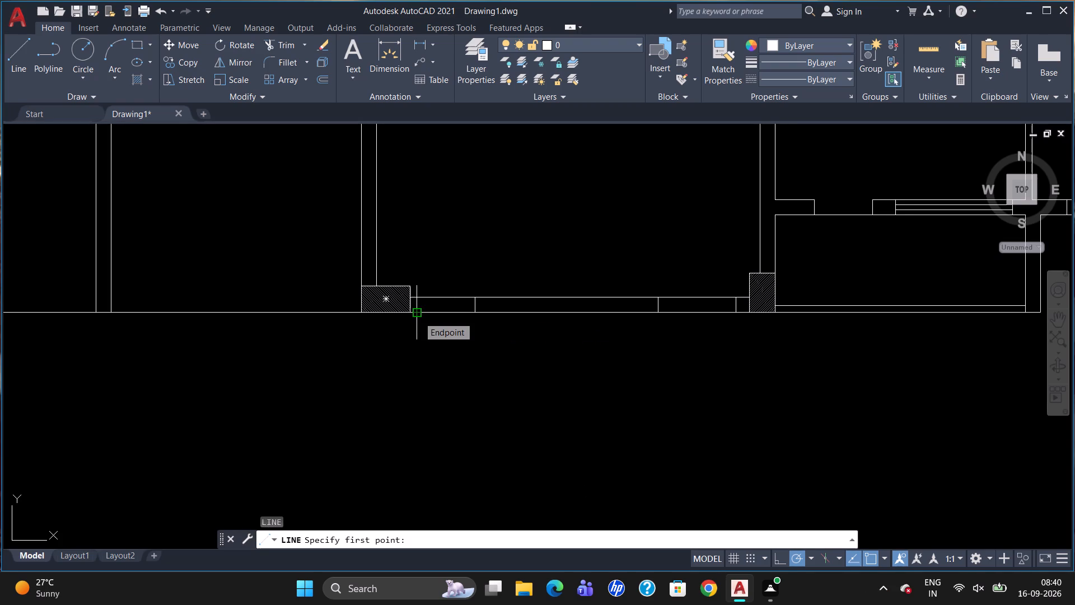
scroll(436, 303, up, 3)
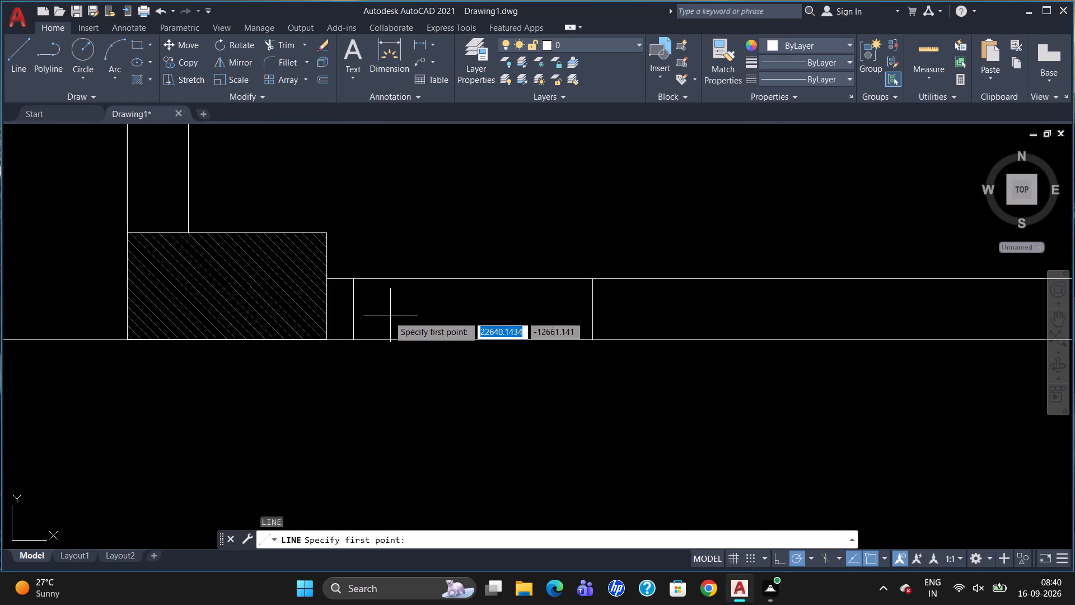
click(355, 309)
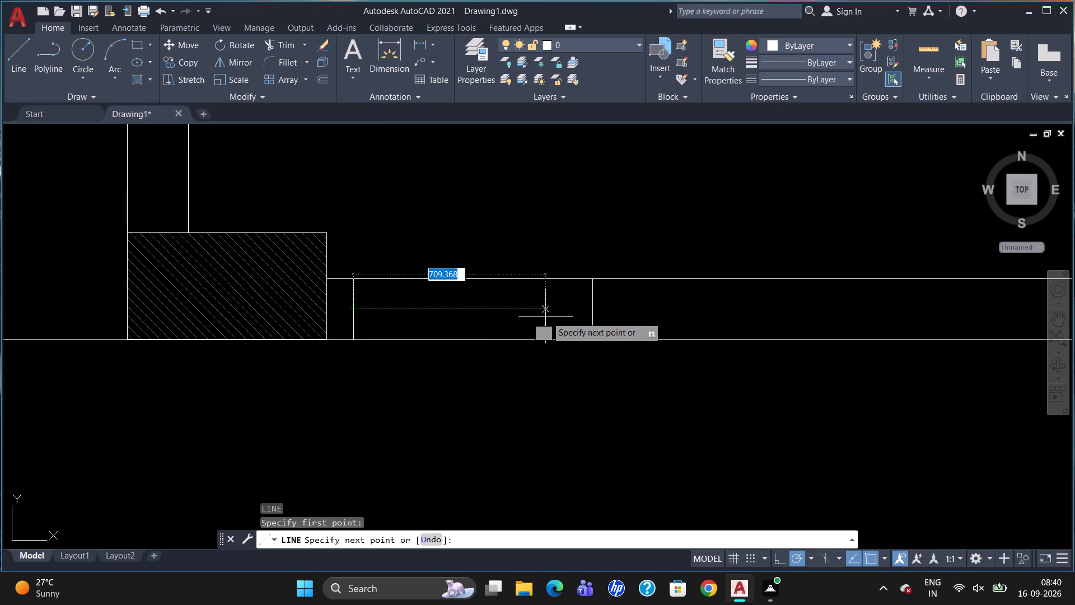
click(592, 312)
key(Escape)
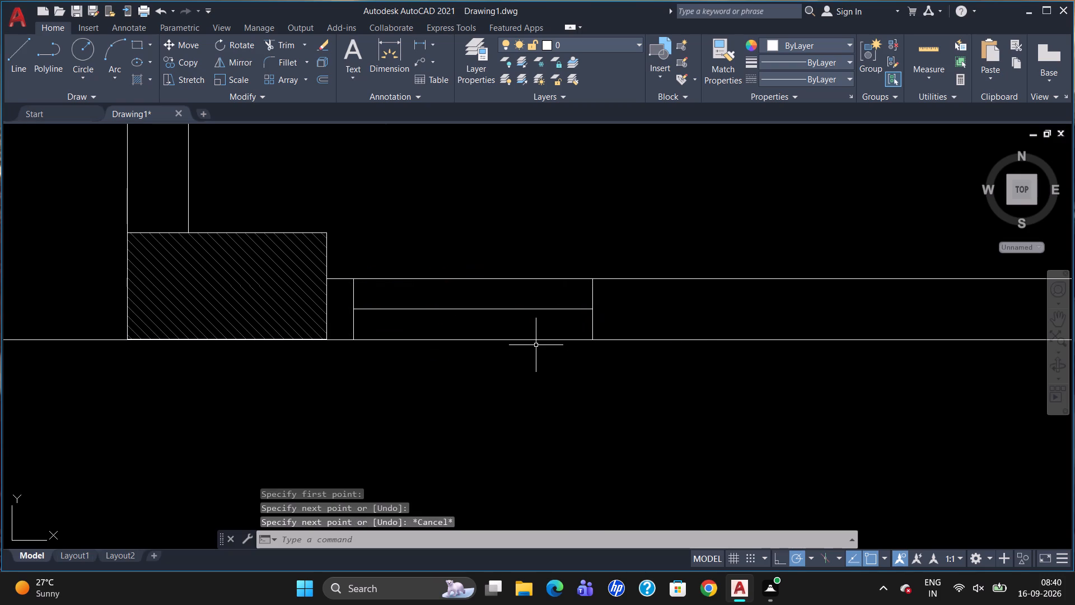
Offset the 900-wide opening's centre line 40 to both sides and delete the original centre line.
key(o)
key(Return)
text(40)
key(Return)
click(550, 309)
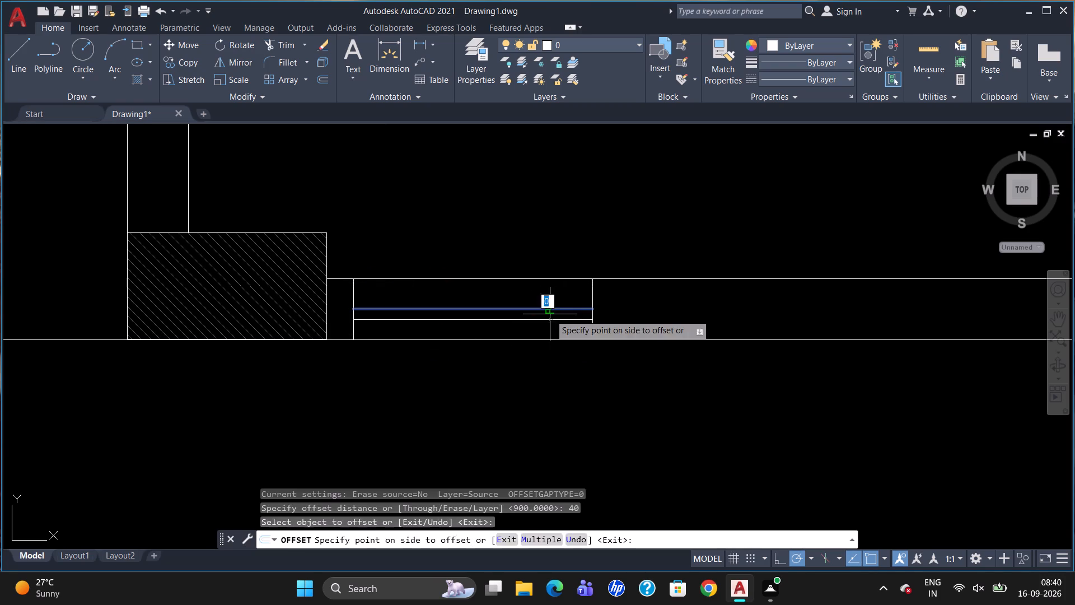
click(550, 324)
click(555, 310)
click(564, 295)
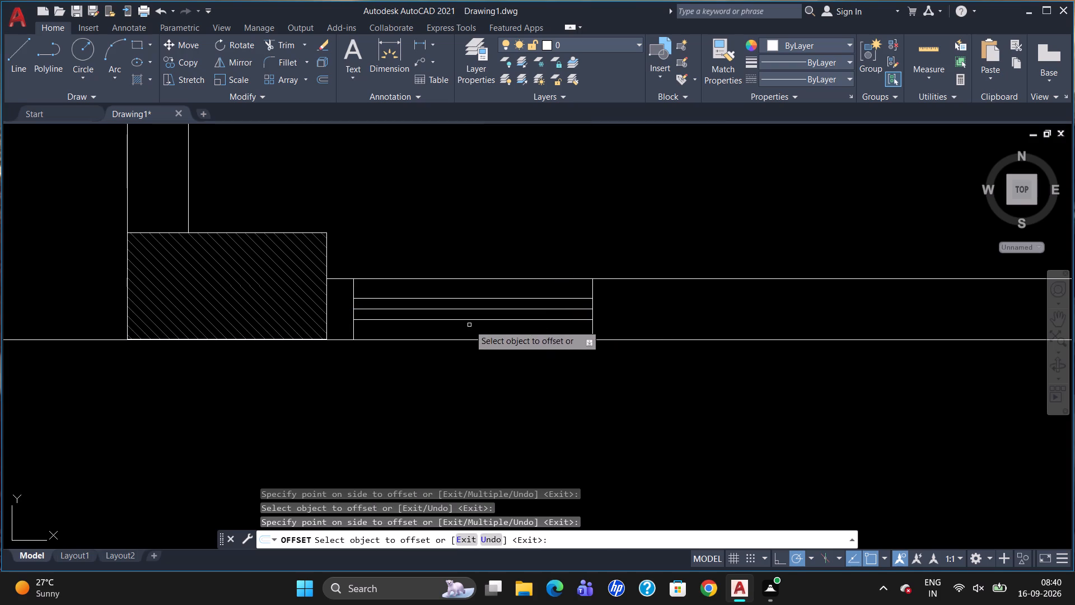
scroll(468, 326, down, 2)
key(Escape)
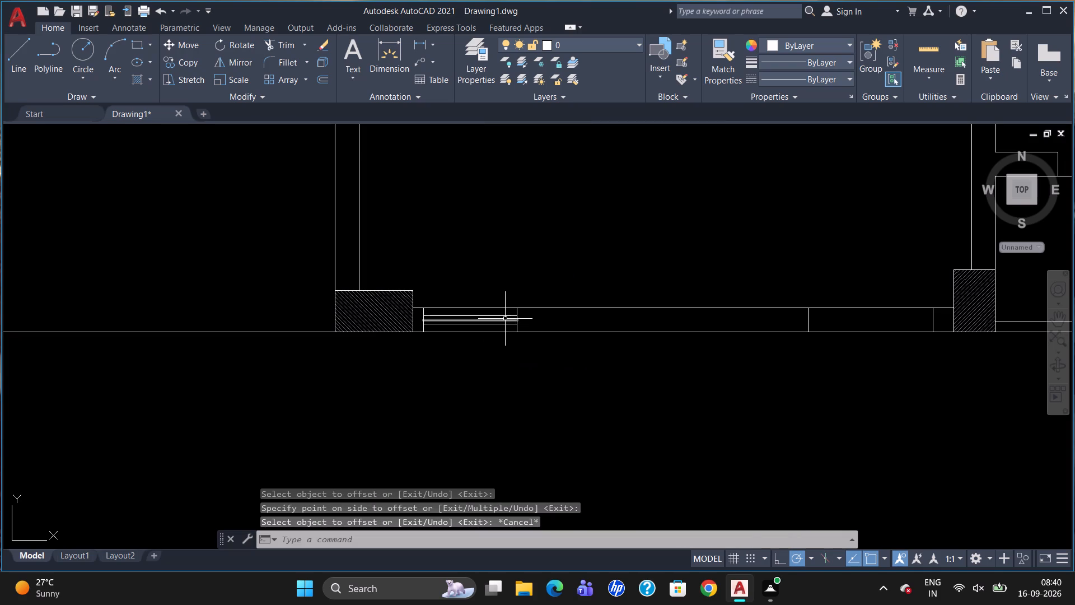
click(504, 320)
key(Delete)
Draw a horizontal centre line between the jamb midpoints of the 1200-wide opening near the east column.
scroll(345, 359, down, 2)
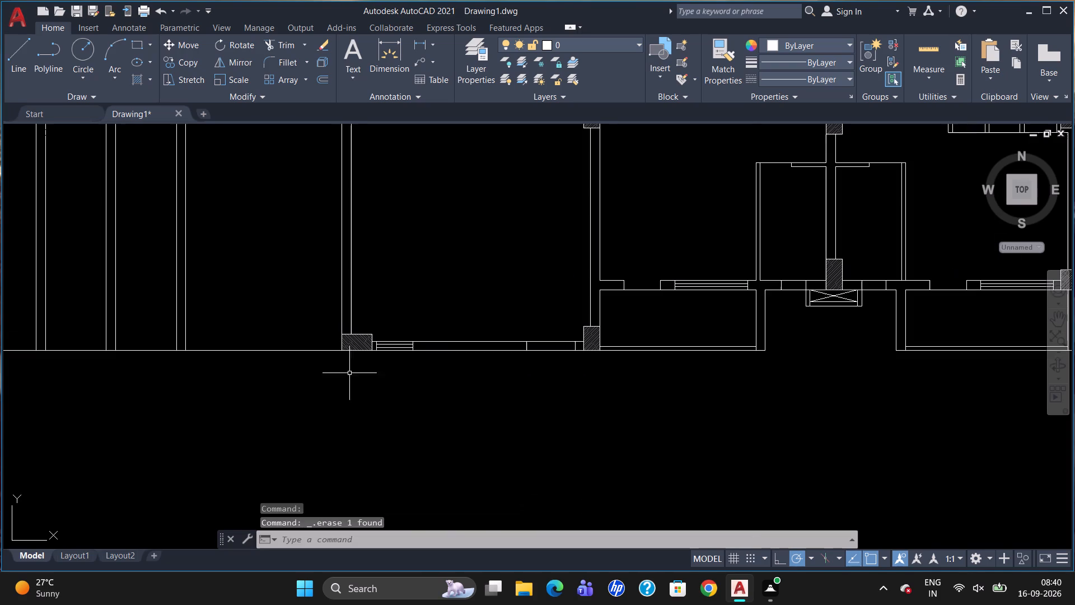
scroll(581, 355, up, 1)
key(l)
key(Return)
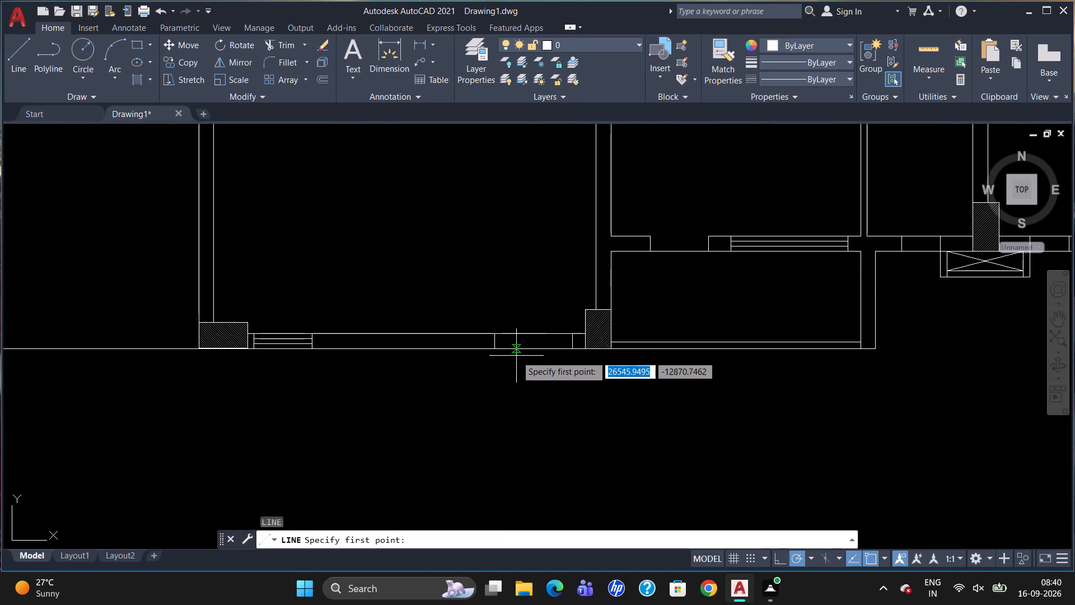
scroll(516, 356, up, 2)
click(455, 321)
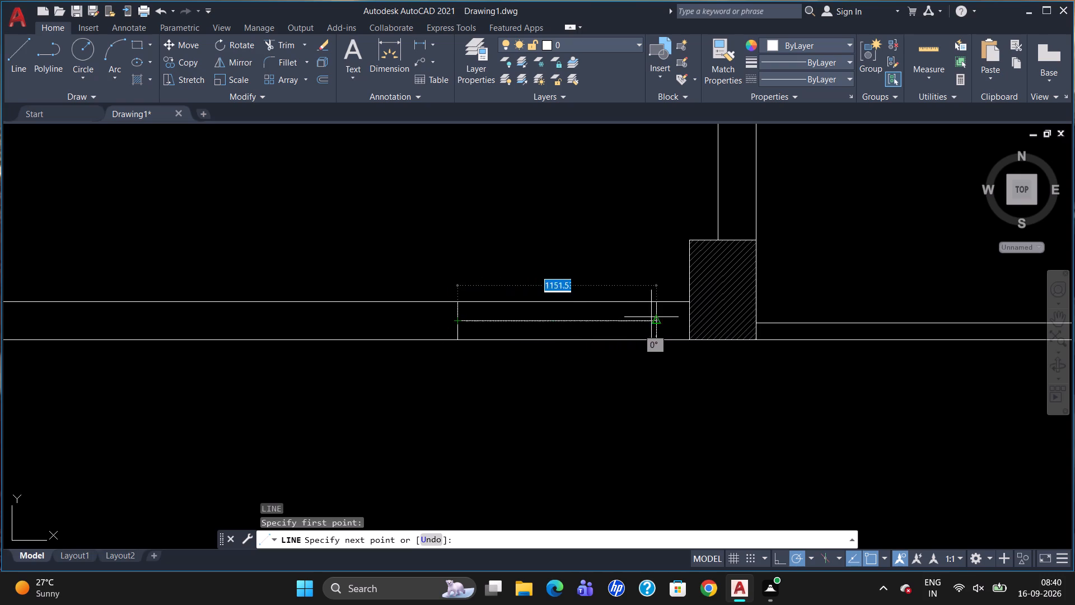
click(655, 317)
key(Escape)
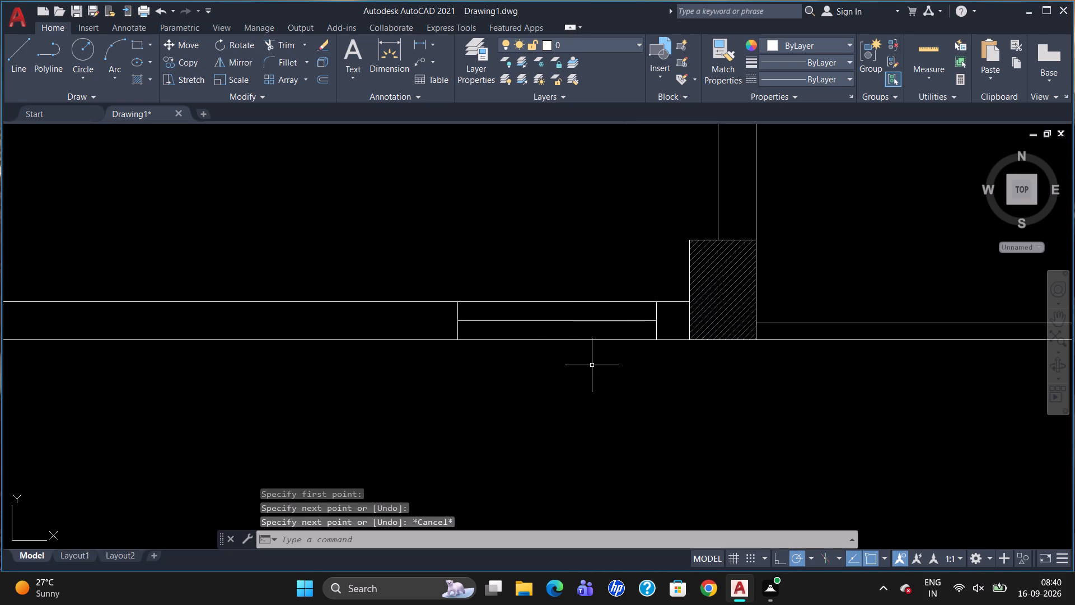
Offset the 1200-wide opening's centre line 40 to both the south and the north.
key(o)
key(Return)
text(40)
key(Return)
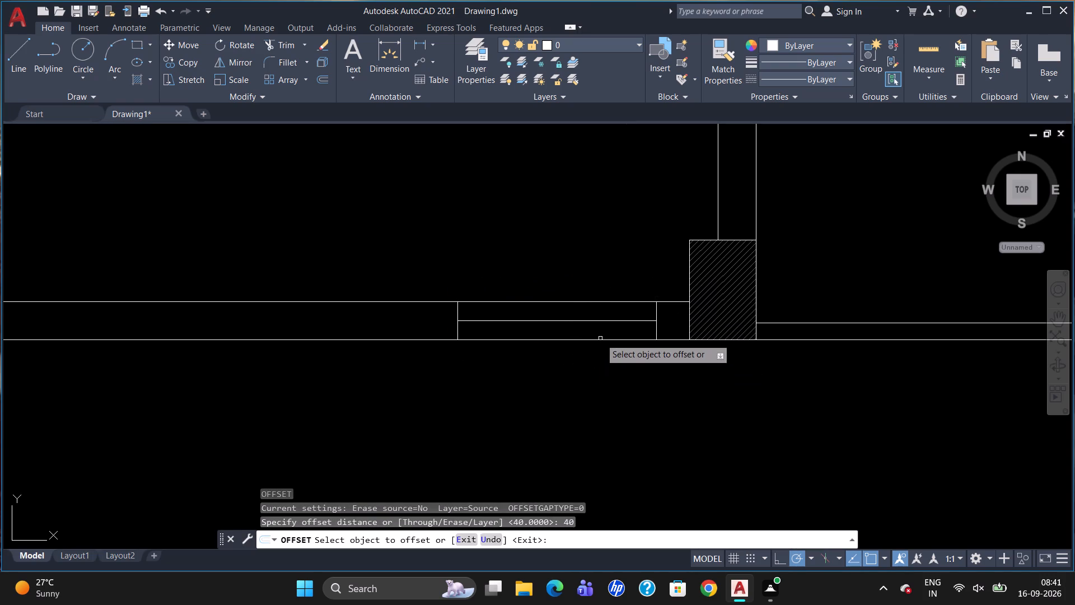
click(611, 321)
click(612, 332)
click(620, 322)
click(625, 314)
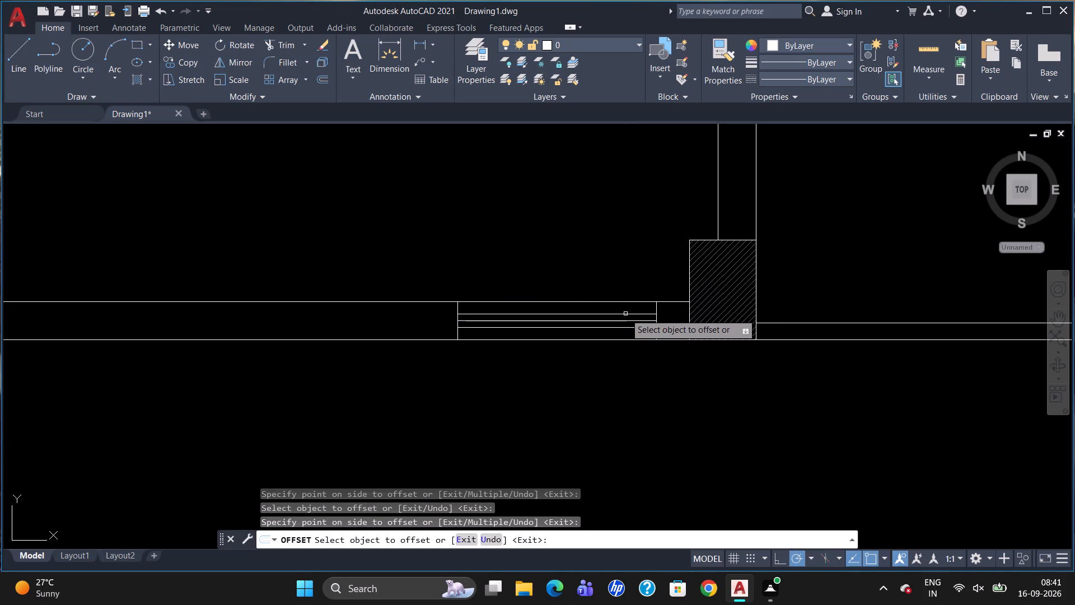
Delete the original centre line of the 1200-wide opening near the east column.
key(Escape)
click(618, 320)
key(Delete)
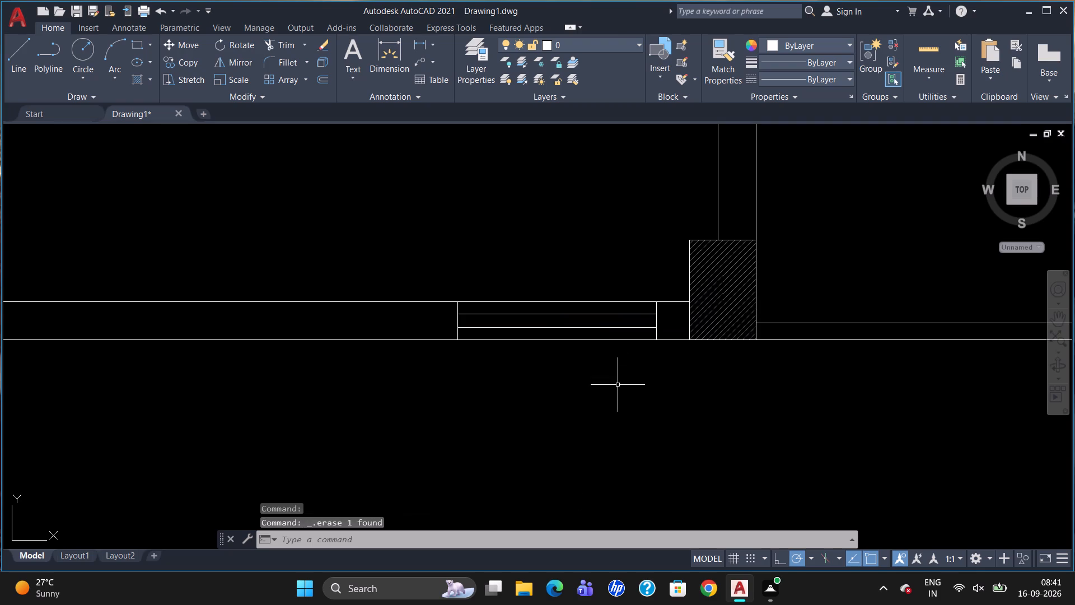
Draw a horizontal line across the vertical wall above the west hatched column, starting 3150 north of the column's top corner.
scroll(695, 421, down, 3)
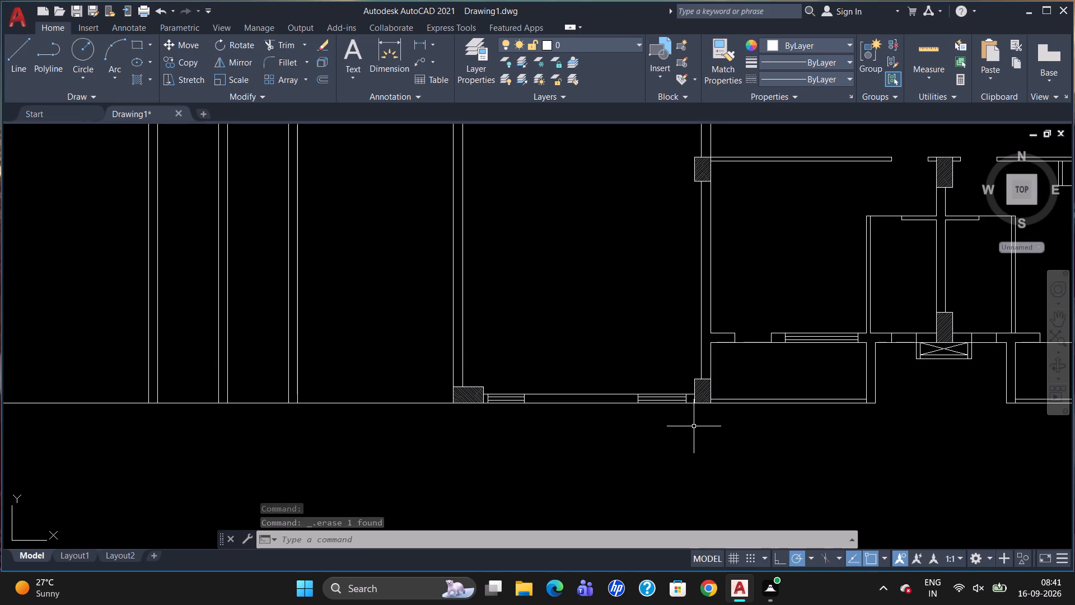
scroll(691, 434, down, 1)
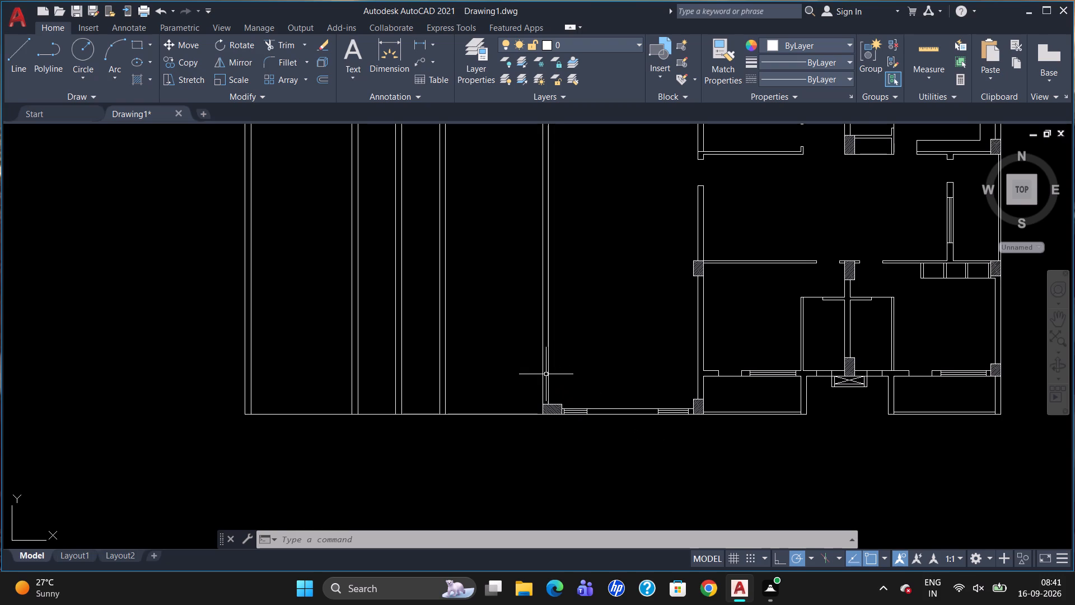
scroll(544, 391, down, 1)
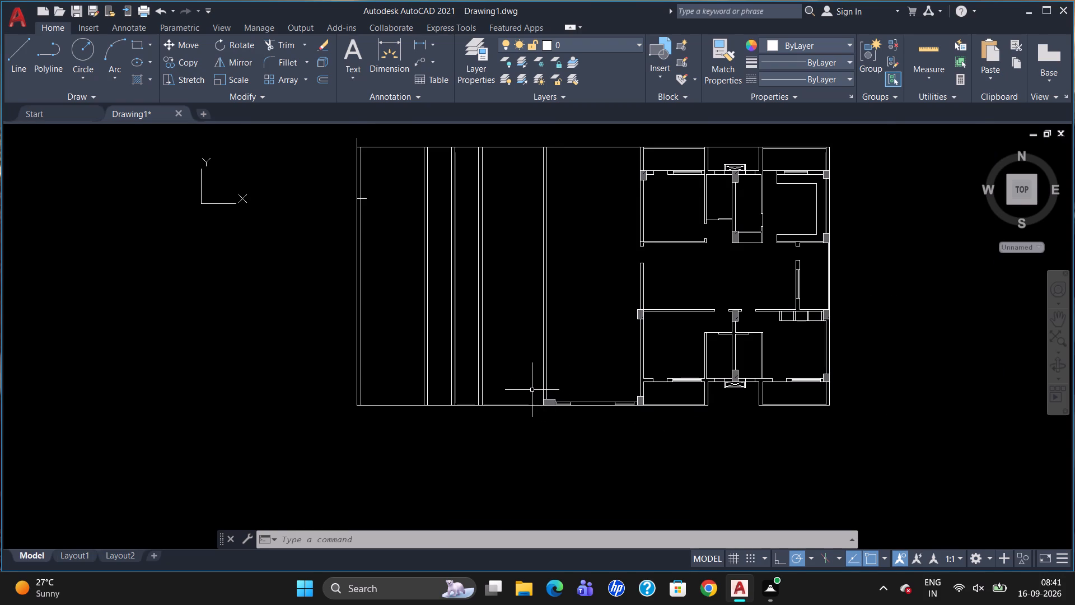
scroll(532, 389, up, 1)
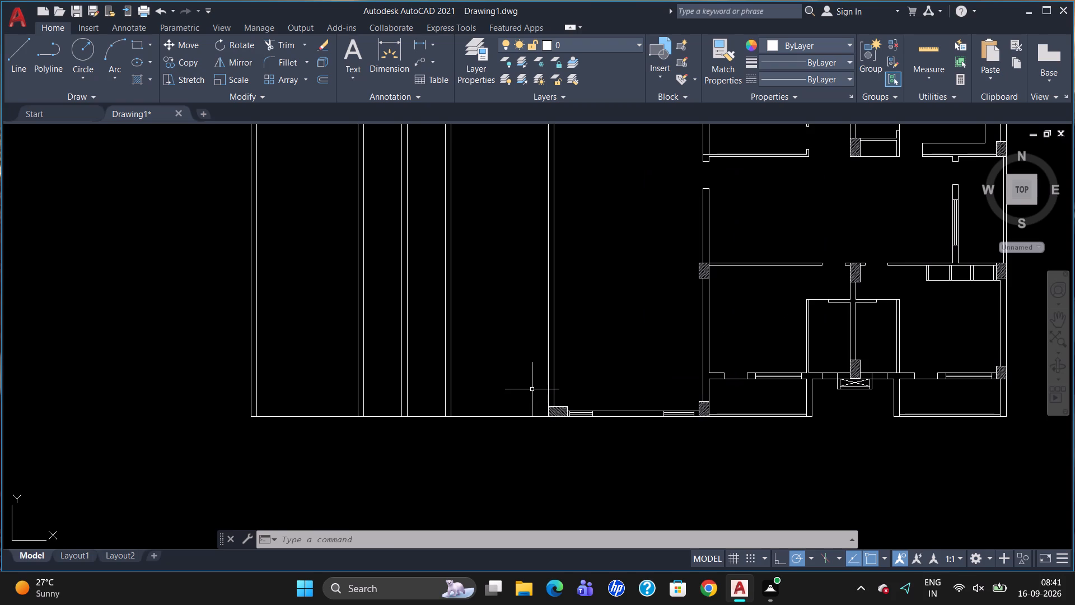
key(l)
key(Return)
text(TK)
key(Return)
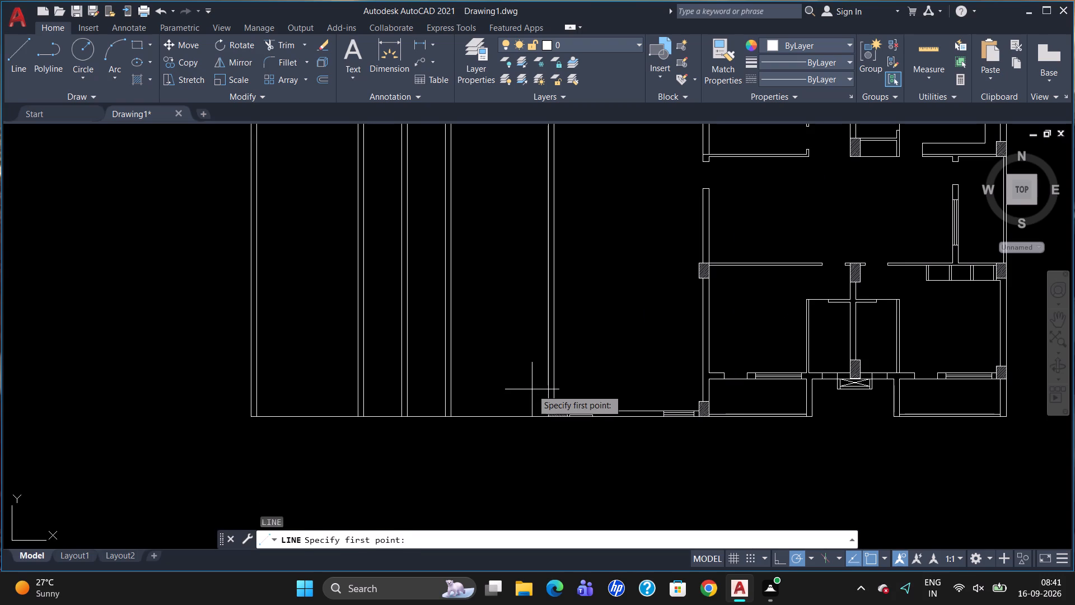
click(550, 403)
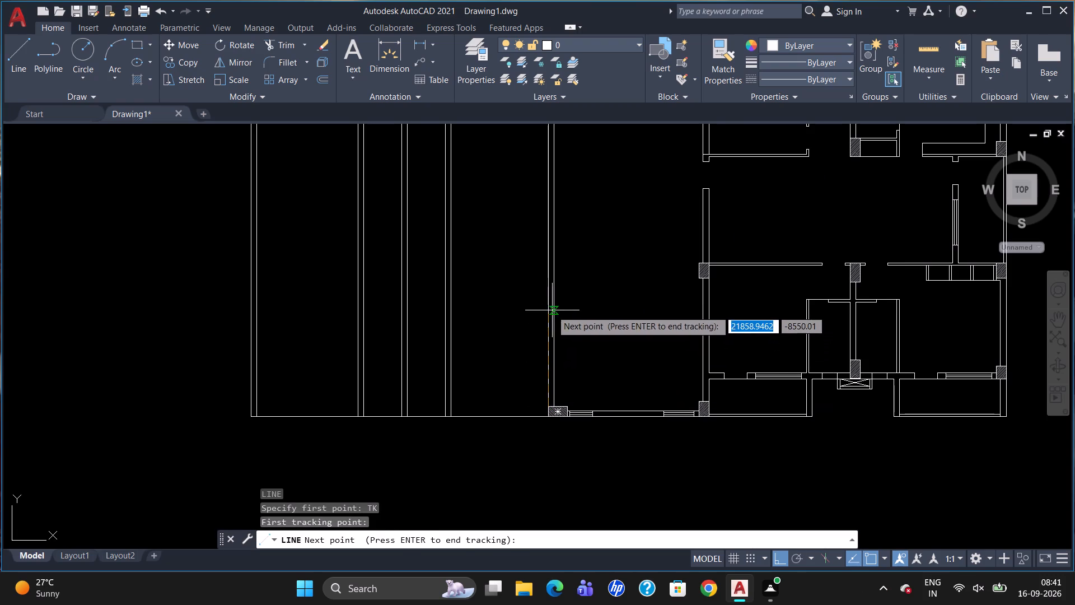
key(3)
key(1)
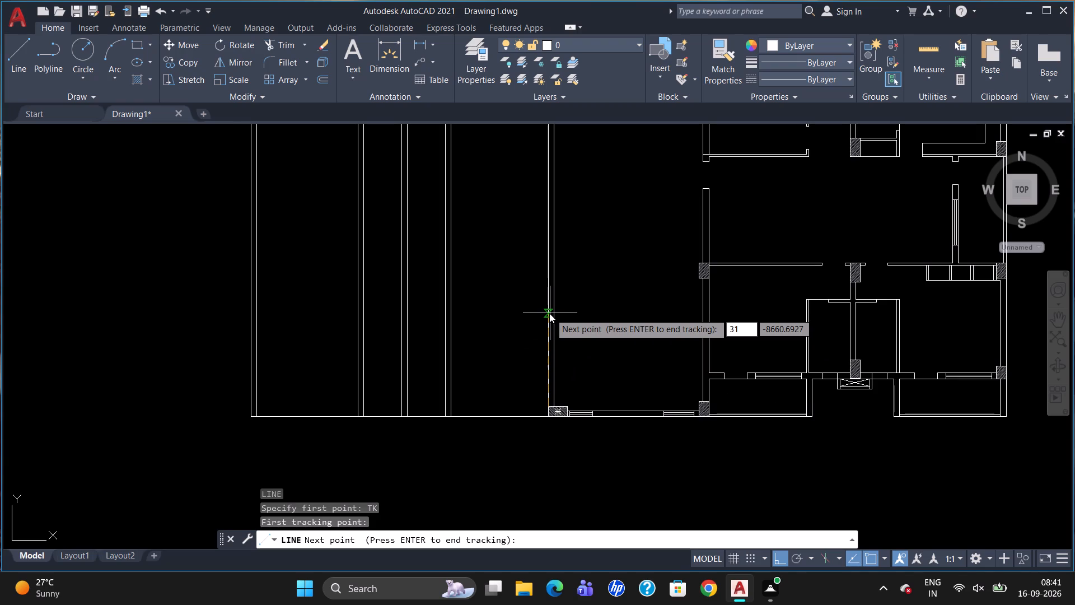
text(50)
key(Return)
key(Return)
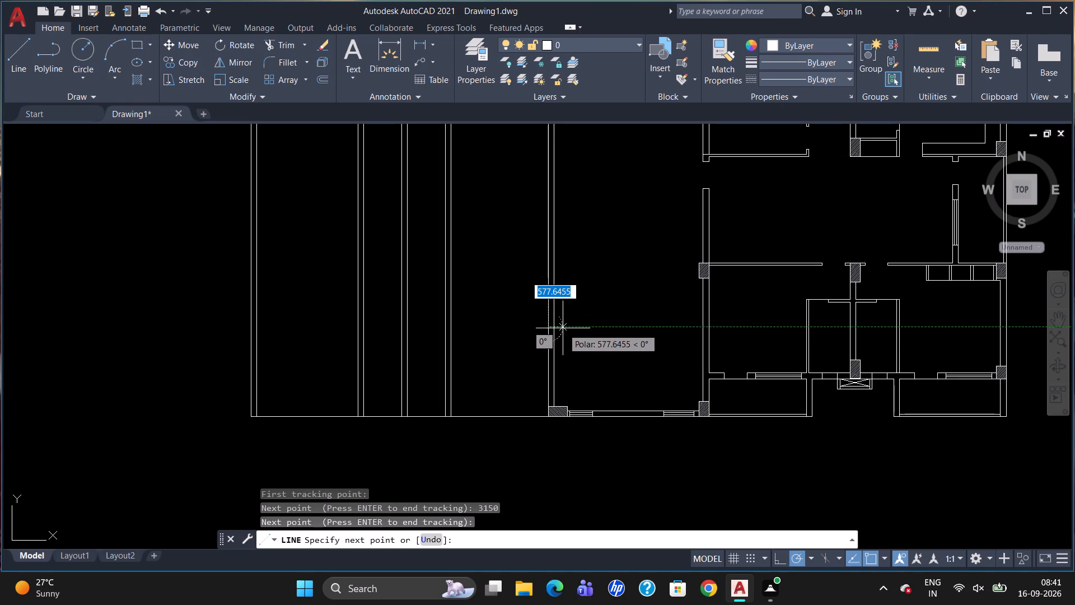
scroll(554, 330, up, 3)
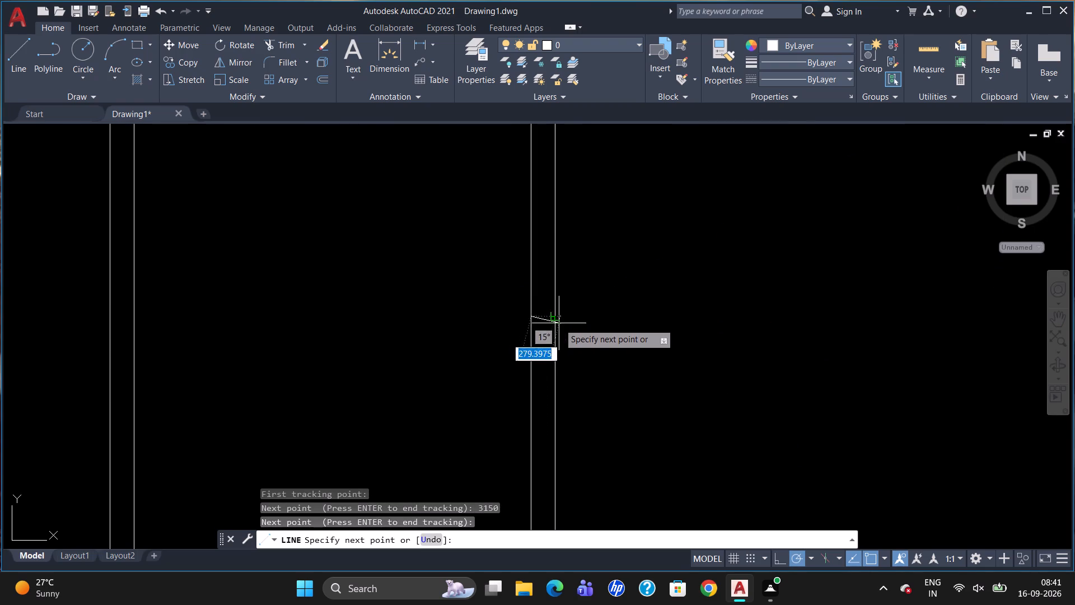
click(558, 316)
key(Escape)
scroll(640, 248, down, 2)
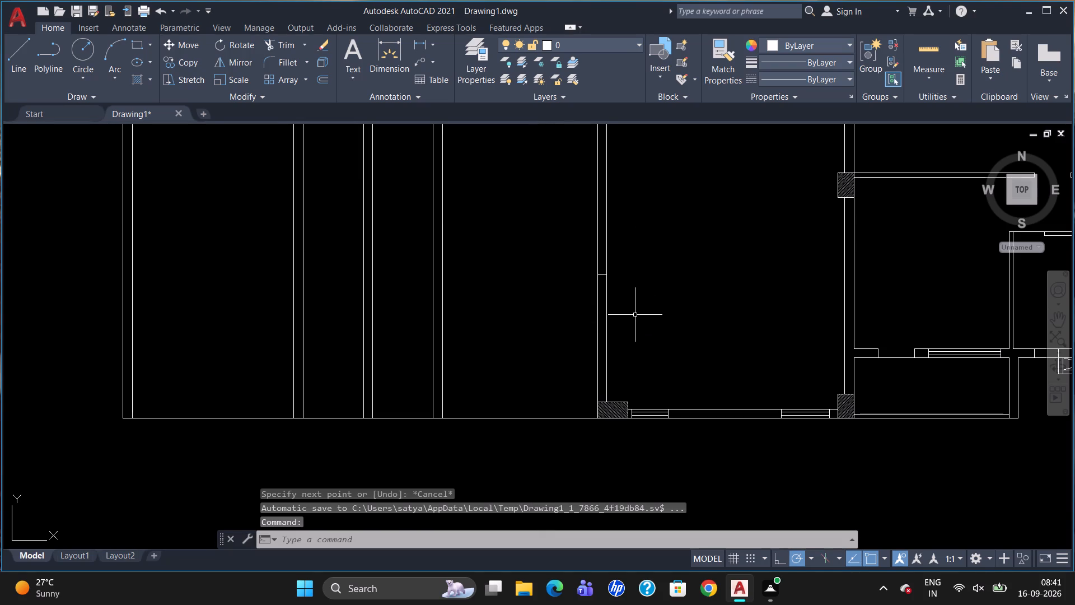
Trim the wall's east face line between the new cross line and the west hatched column.
text(TR)
key(Return)
key(Return)
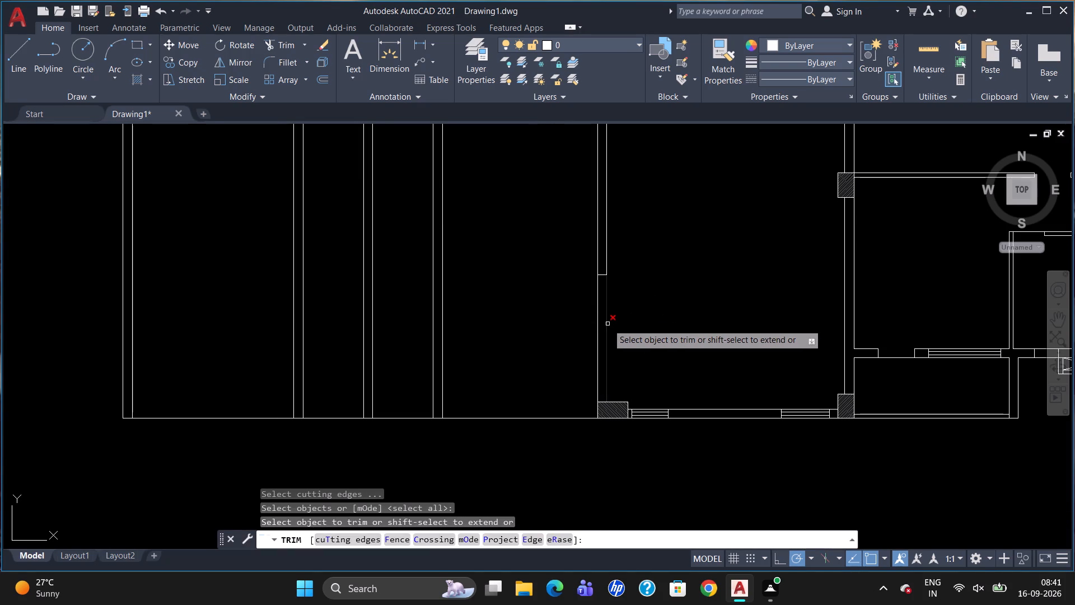
click(607, 324)
key(Delete)
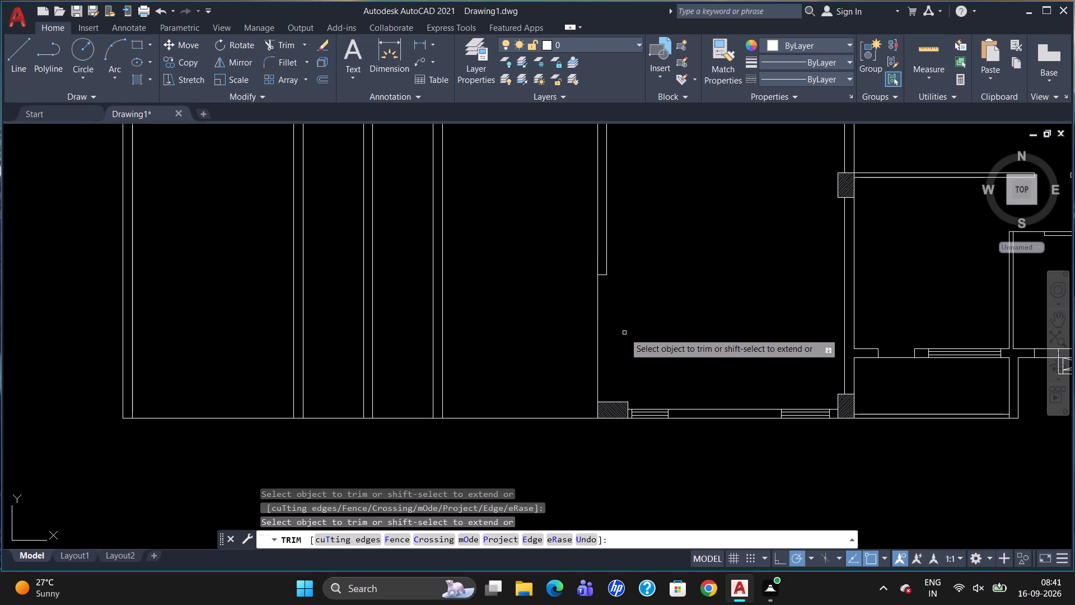
key(Escape)
Break the wall's west face line at its intersection with the new cross line using Break at Point.
key(b)
key(r)
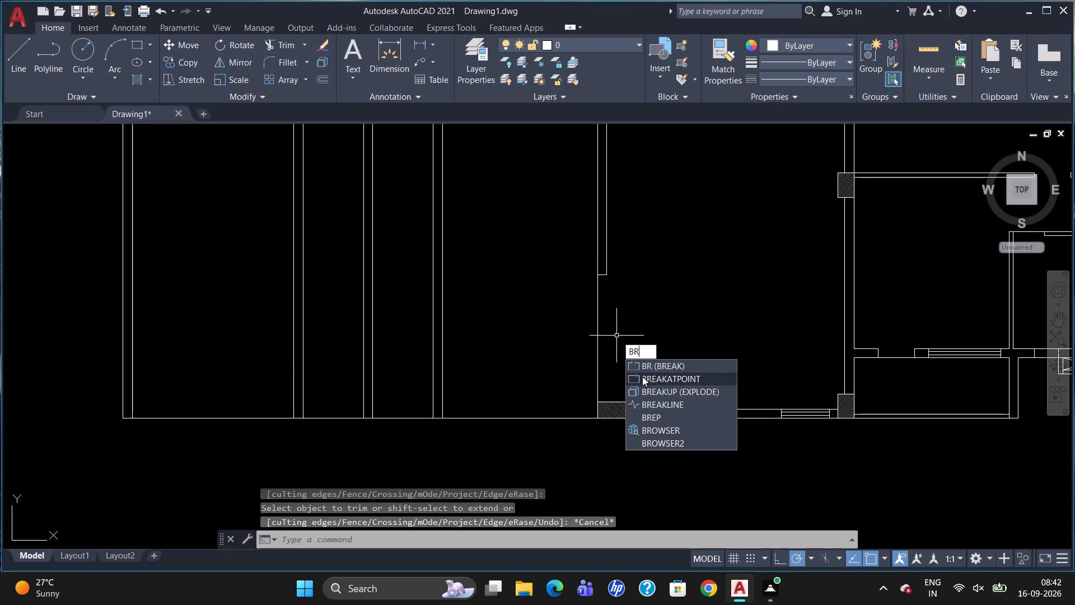
click(643, 376)
click(597, 347)
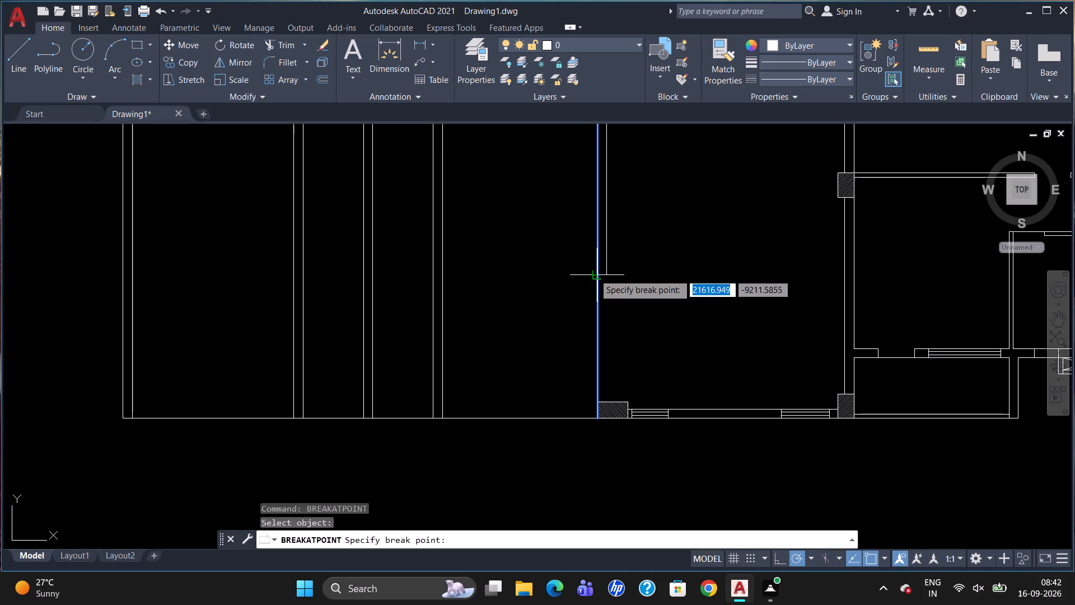
click(594, 274)
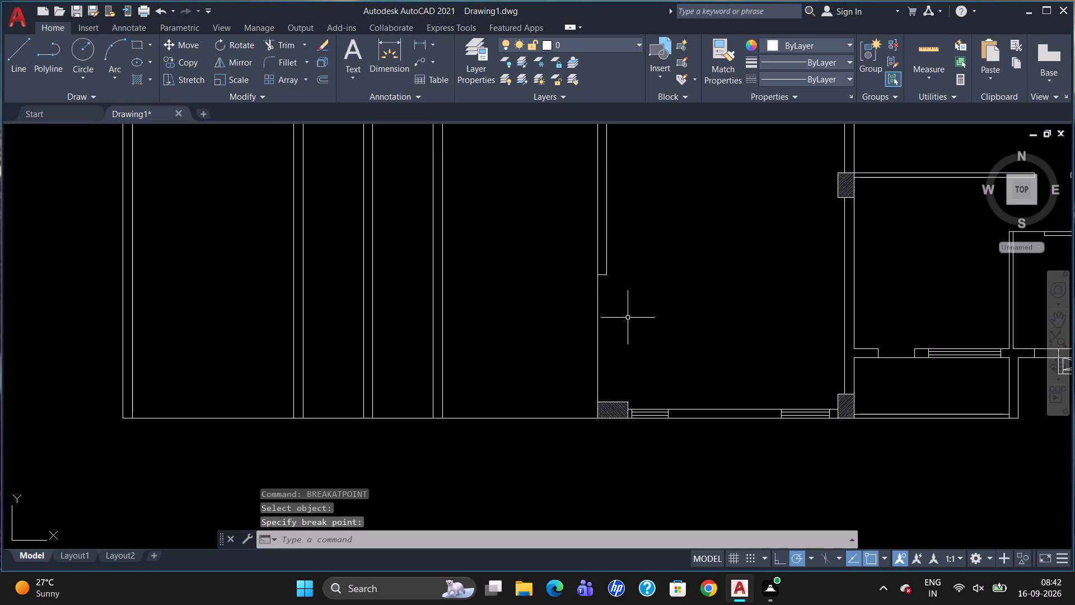
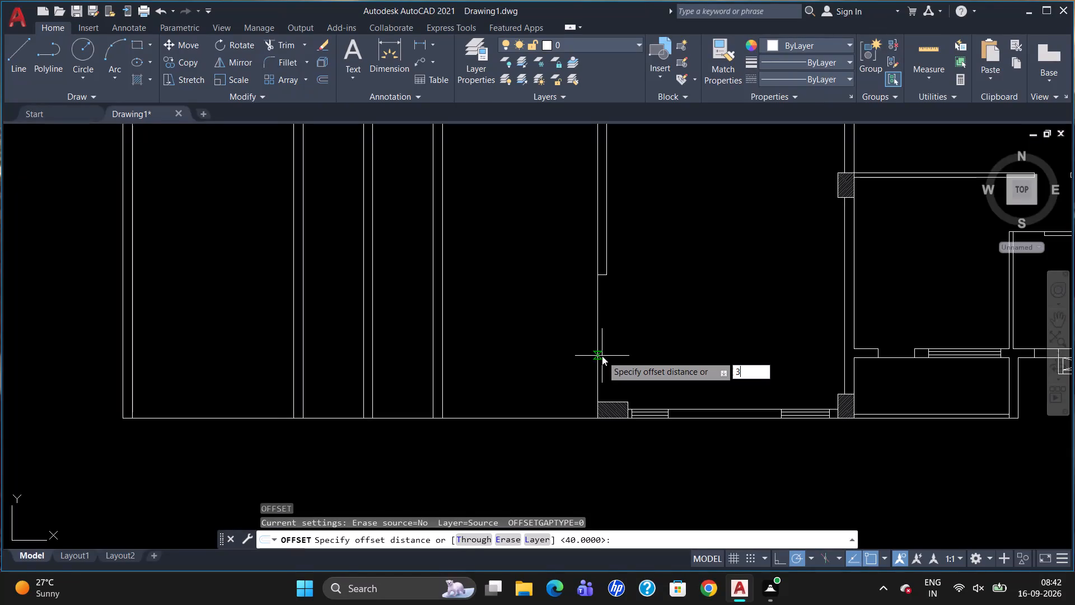
Offset the lower segment of the wall's west face line 356 eastward, above the west hatched column.
text(56)
key(Return)
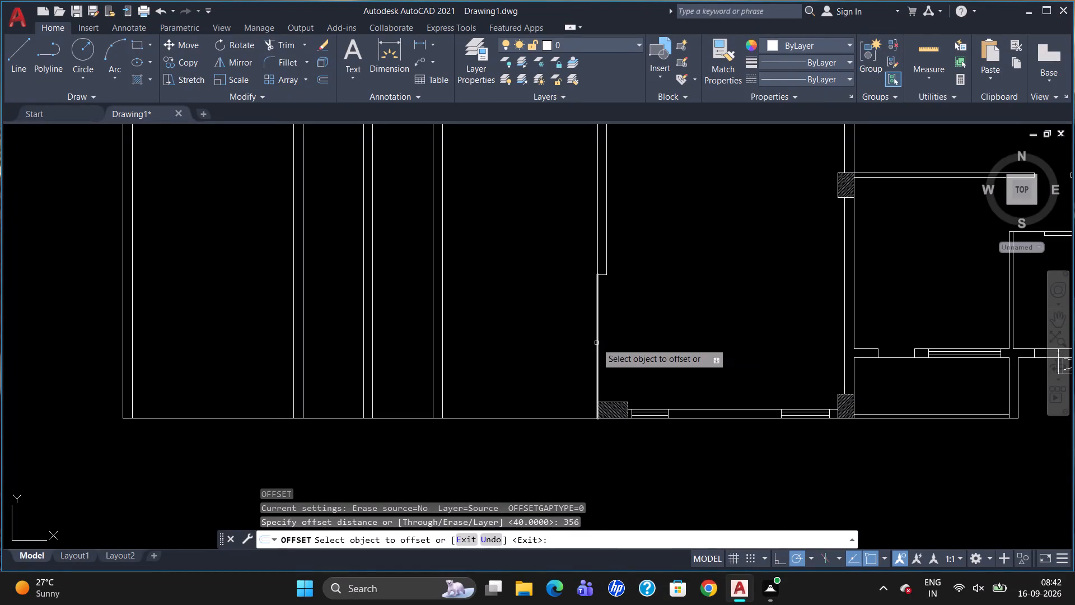
click(596, 343)
click(609, 343)
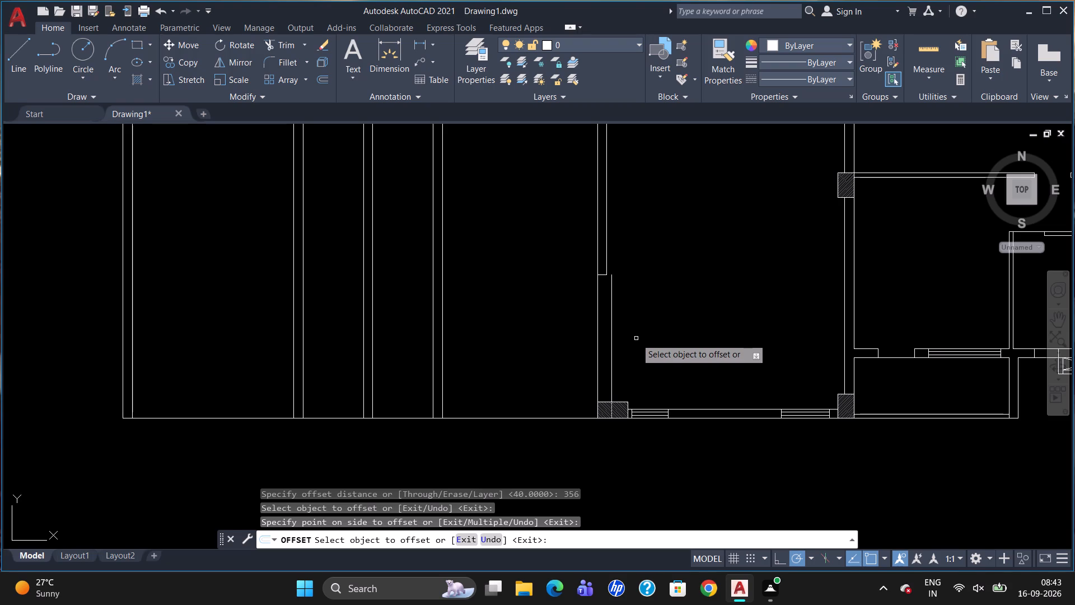
key(Escape)
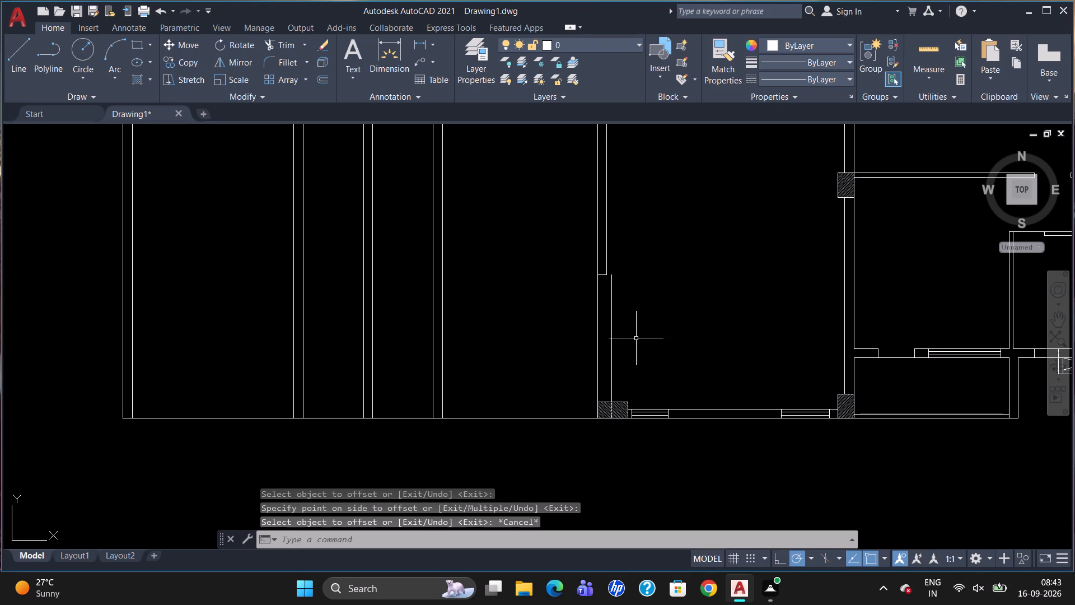
Draw a short horizontal line joining the east end of the wall's cross line to the top of the offset line.
scroll(625, 343, up, 1)
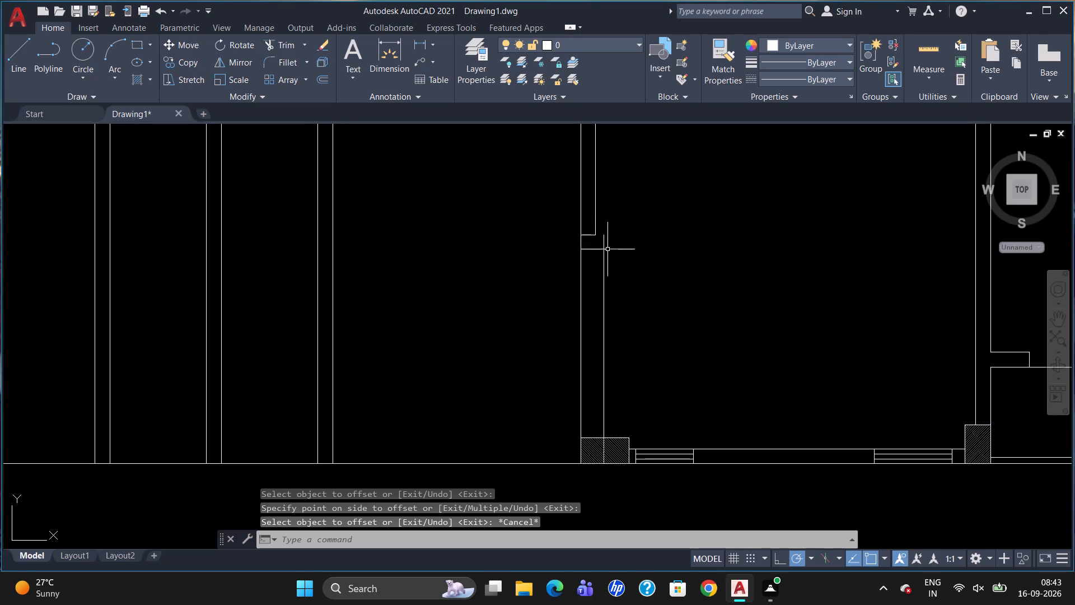
scroll(603, 224, up, 2)
key(l)
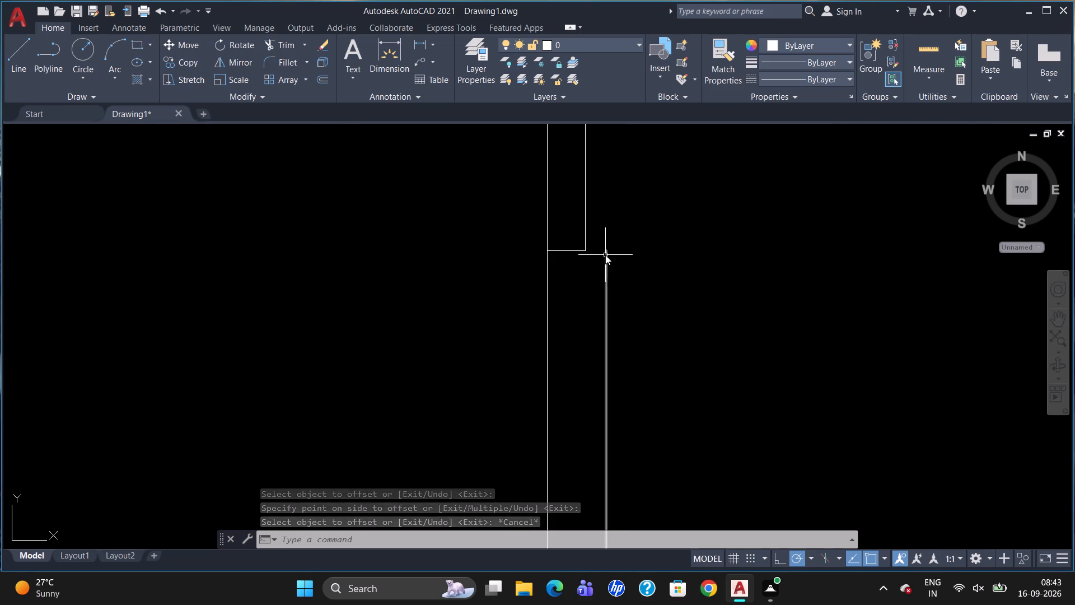
key(Return)
click(587, 250)
click(606, 247)
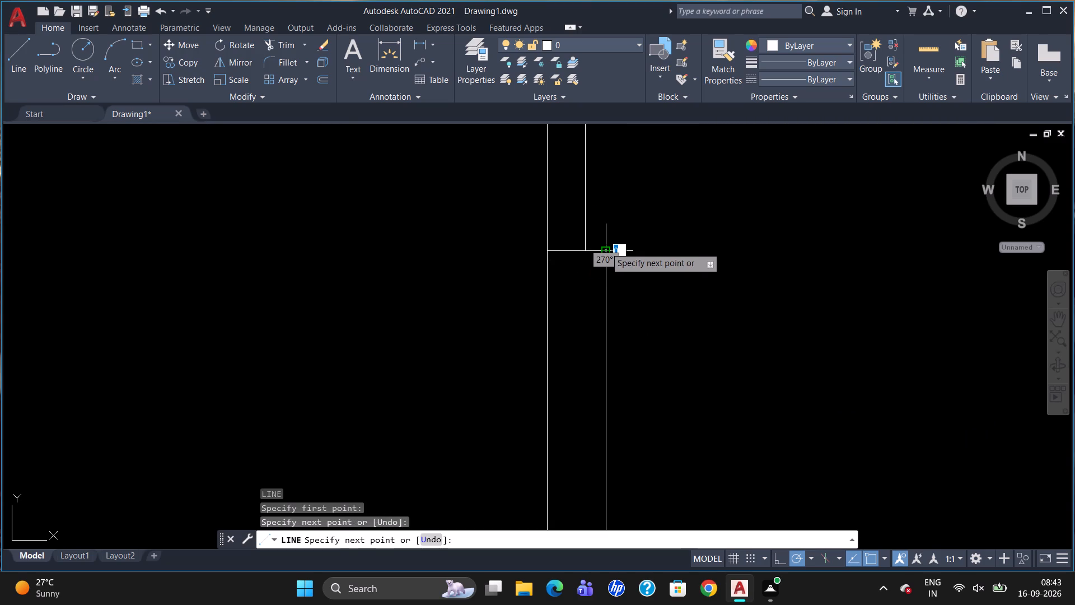
key(Escape)
Break the offset line at the west hatched column's top edge and delete the part inside the column.
scroll(692, 203, down, 2)
key(b)
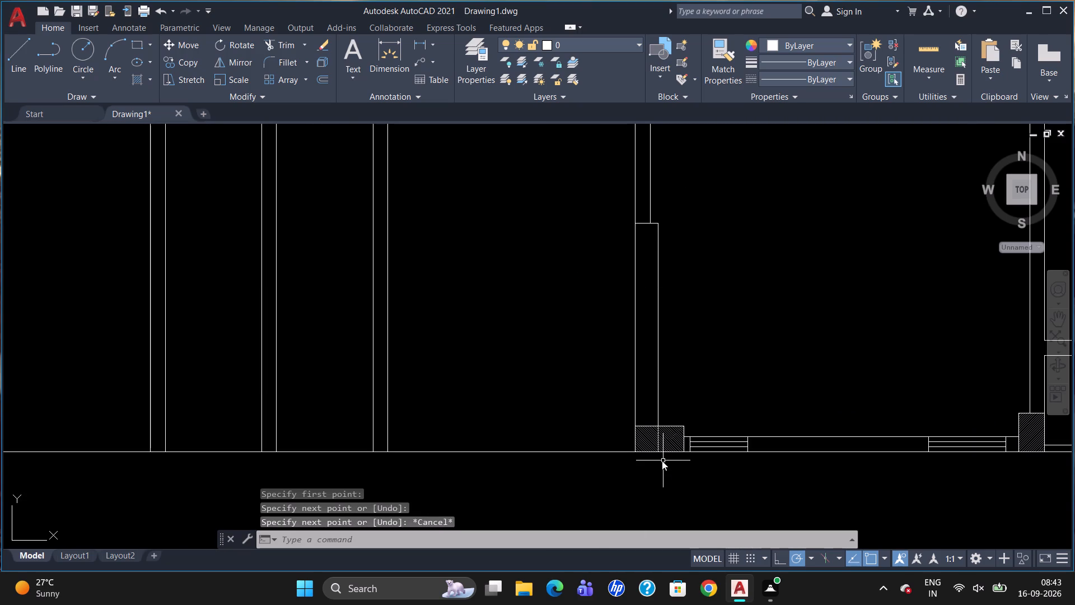
key(r)
click(692, 498)
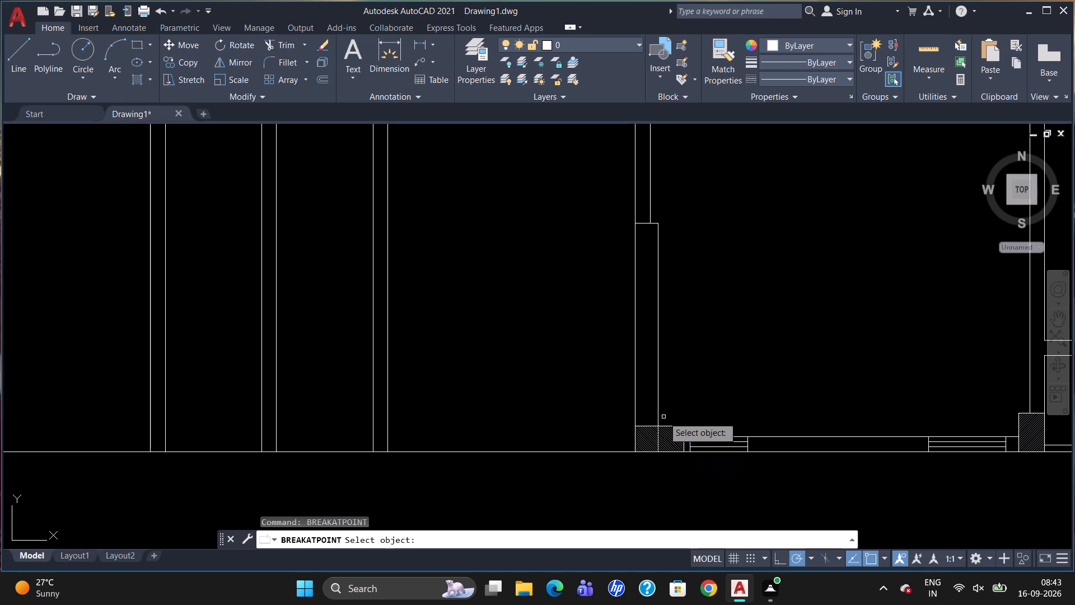
click(658, 421)
click(658, 429)
scroll(657, 439, up, 4)
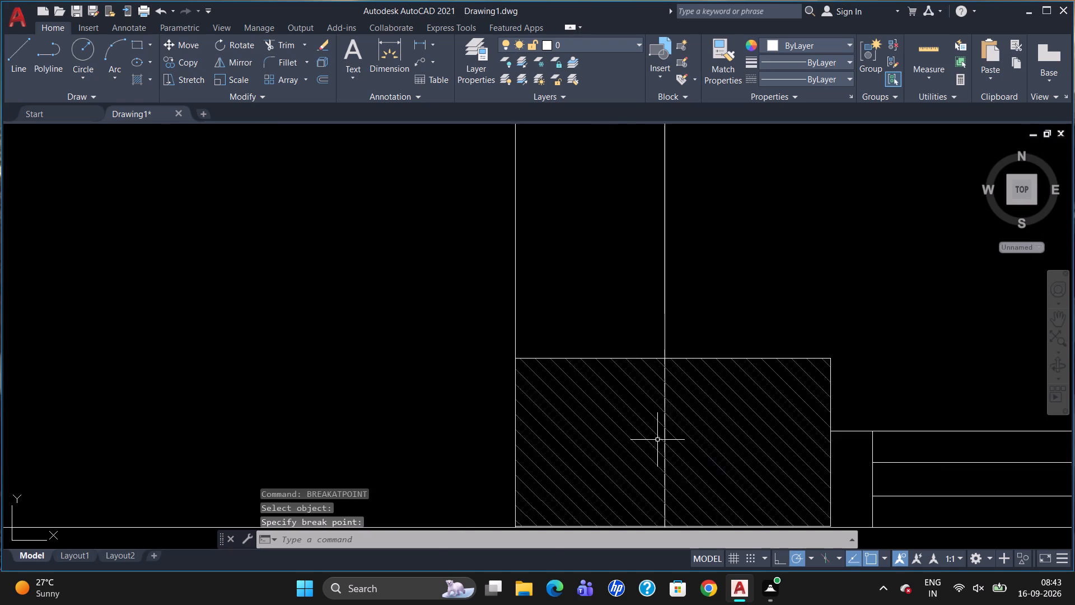
scroll(657, 440, up, 1)
click(669, 394)
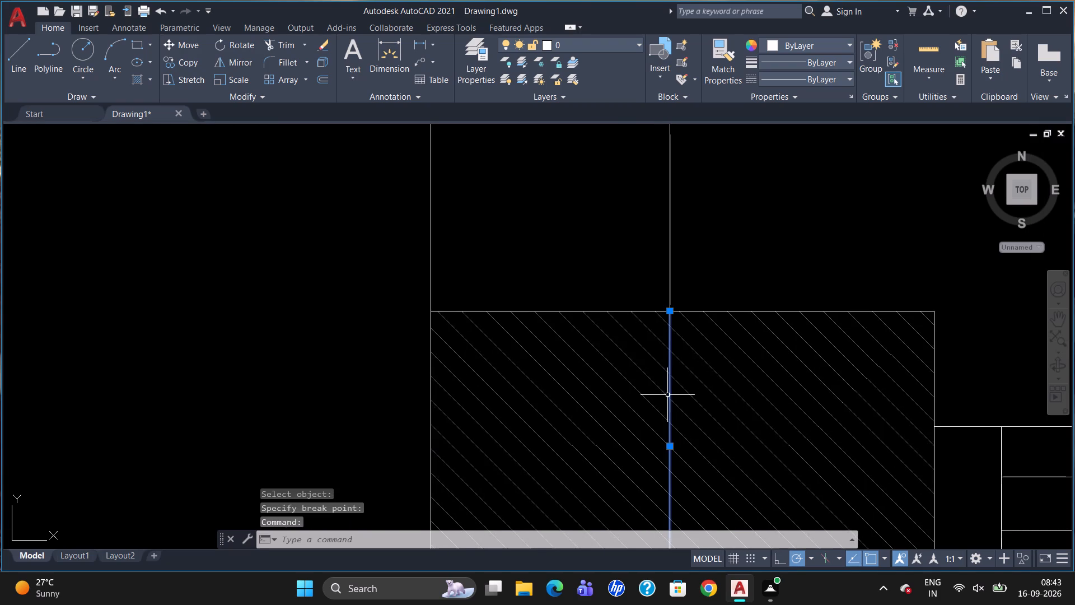
key(Delete)
Copy the hatched column at the west end of the horizontal partition wall into the open room southwest of it.
scroll(536, 440, down, 4)
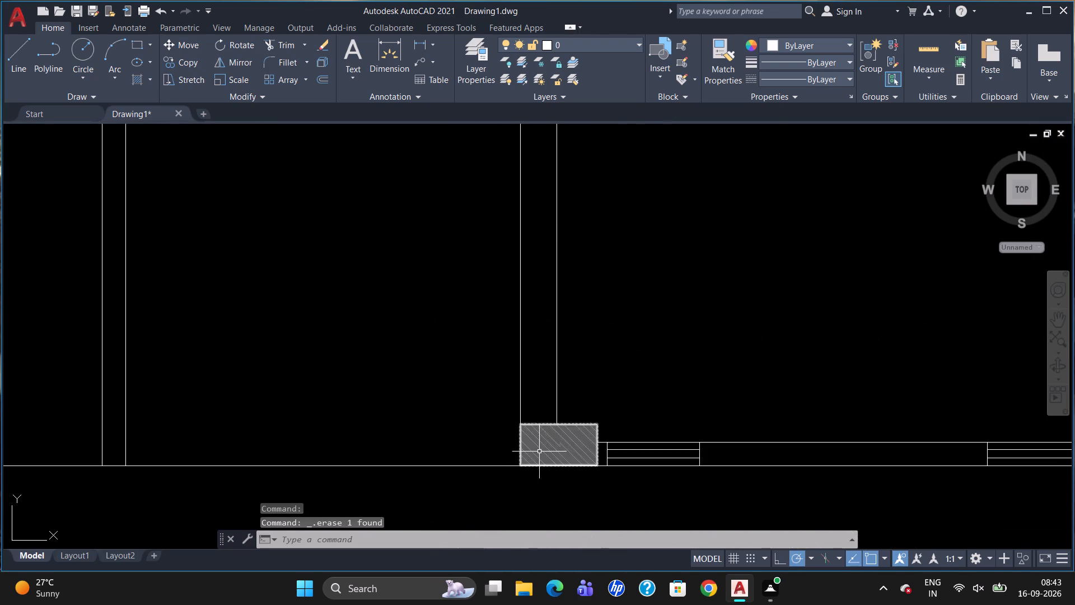
scroll(539, 452, down, 2)
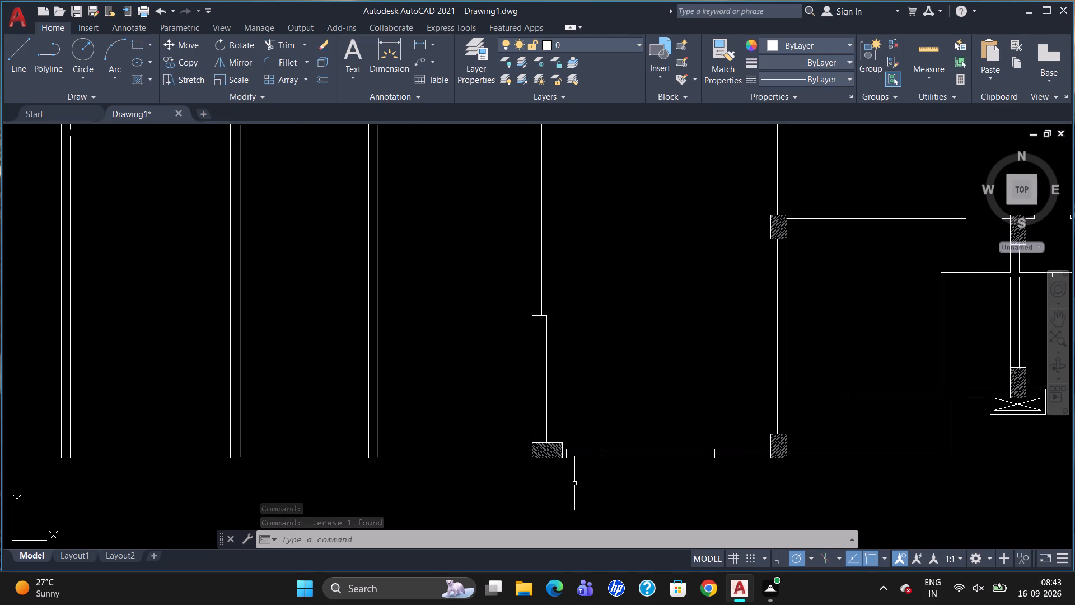
click(777, 223)
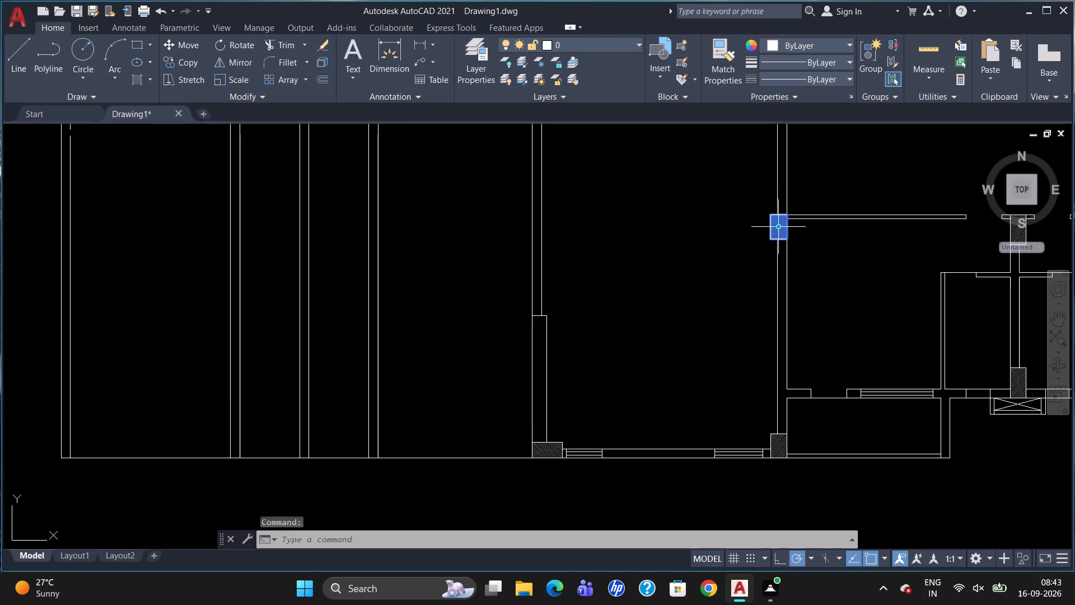
text(CO)
key(Return)
drag(771, 233, 762, 243)
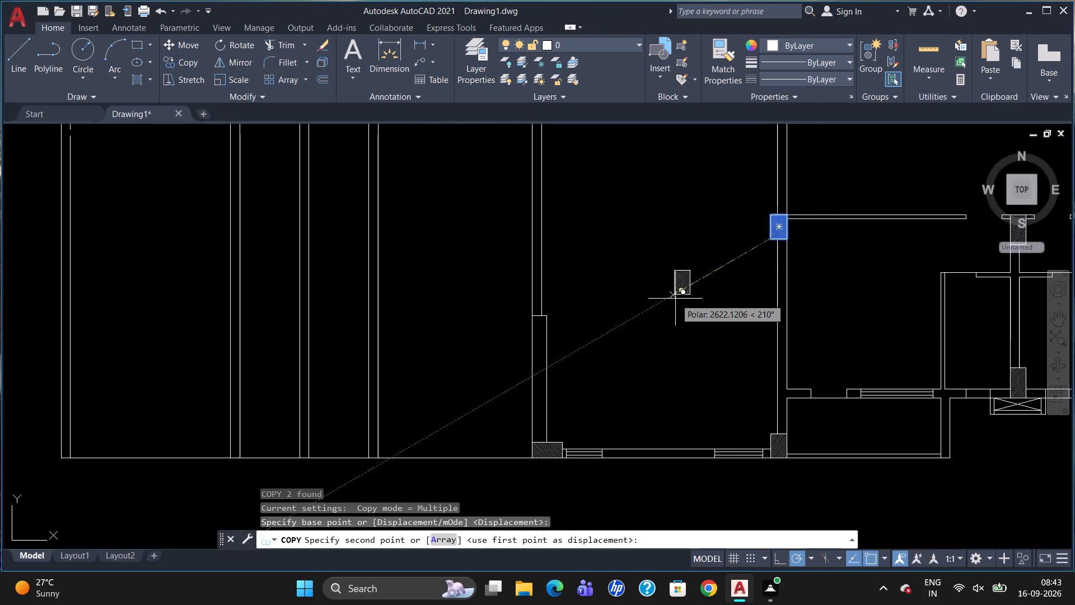
click(673, 299)
key(Escape)
Rotate the copied hatched column 270° about its bottom edge so its long side is horizontal.
click(676, 296)
key(r)
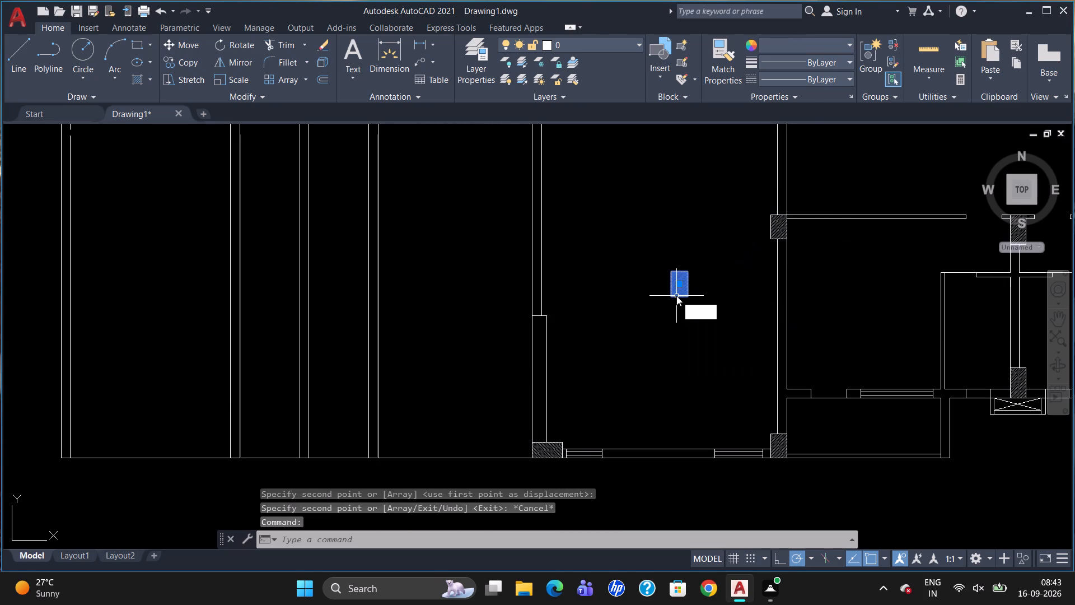
key(o)
key(Return)
click(676, 296)
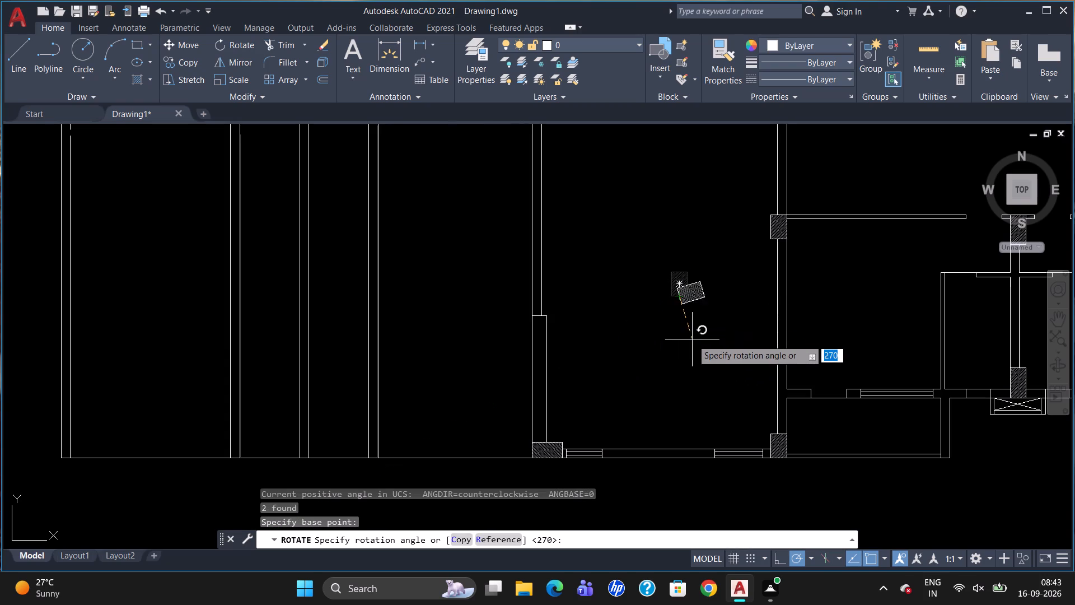
click(683, 348)
Move the rotated column onto the west wall, with its bottom edge on the cross line and west edge on the west face.
click(699, 287)
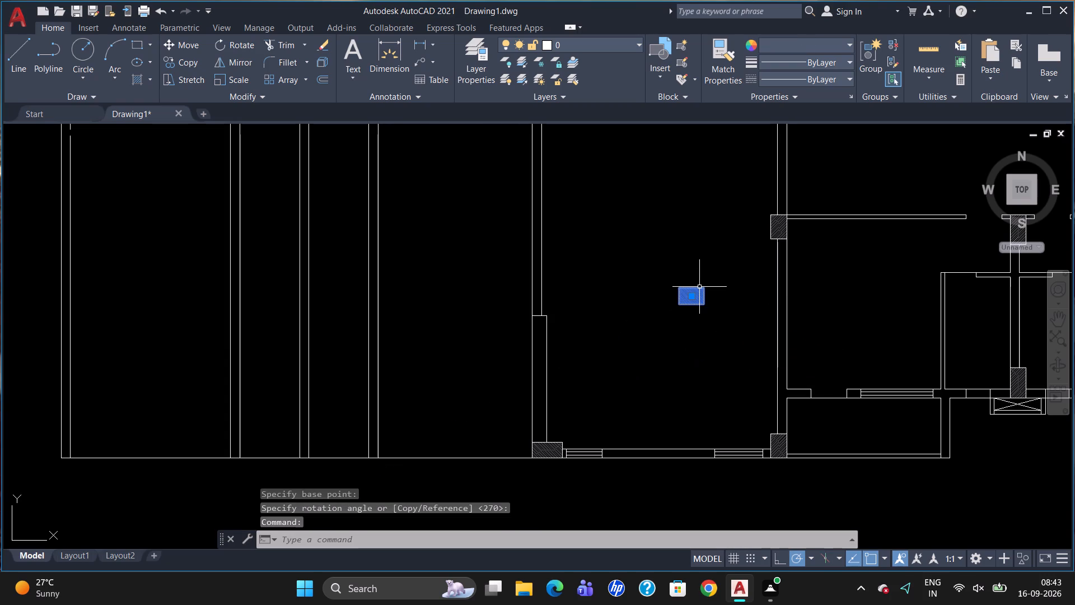
key(m)
key(Return)
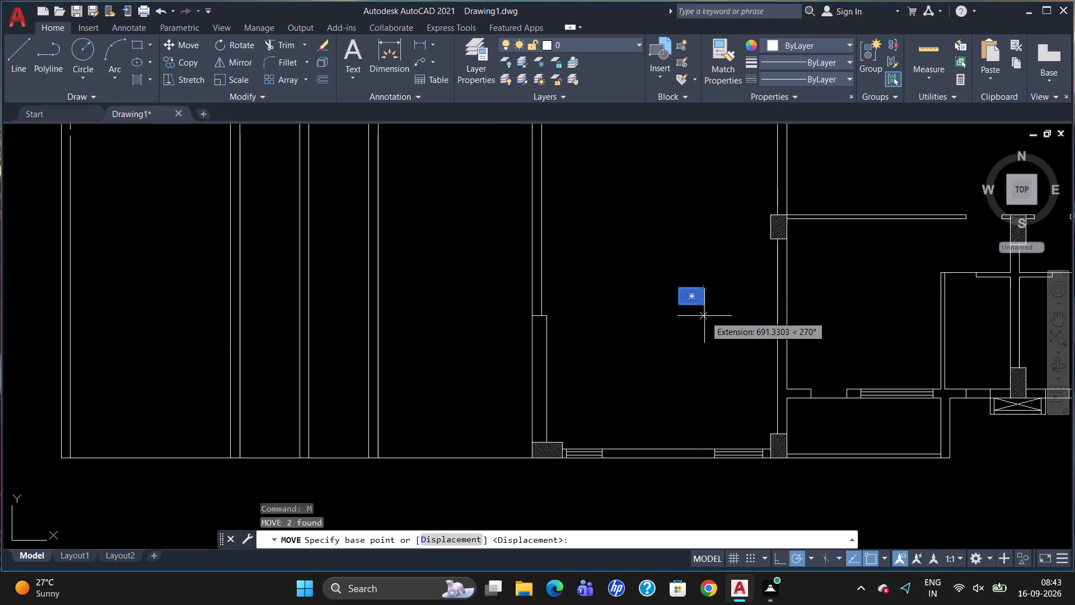
click(705, 308)
scroll(550, 316, up, 3)
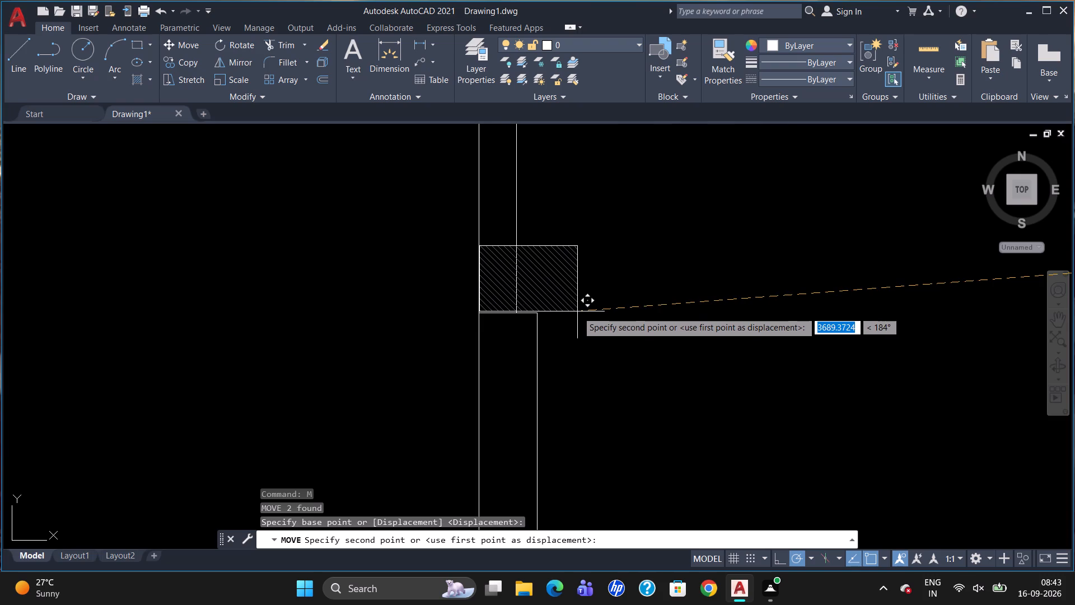
click(577, 313)
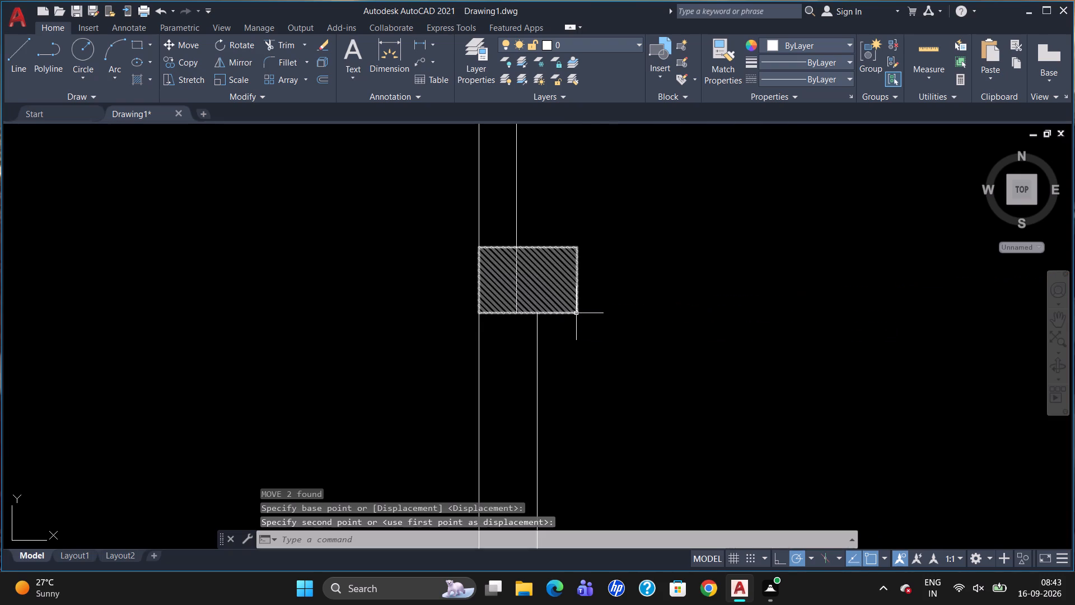
Break the wall's east face line at the new column's top edge and delete the part inside the column.
scroll(590, 375, down, 1)
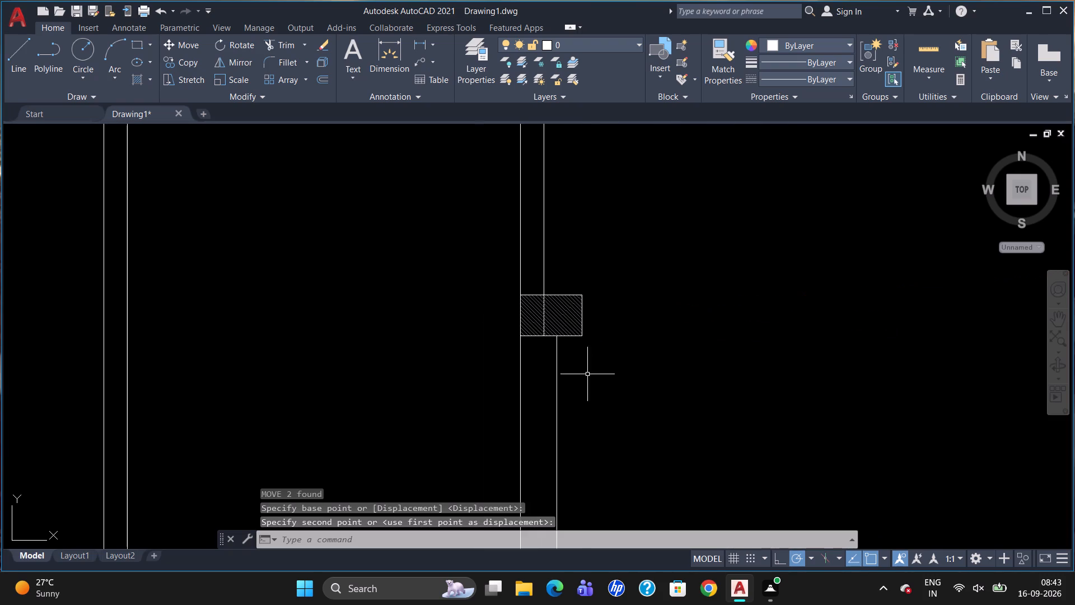
scroll(564, 264, up, 1)
text(BR)
click(546, 403)
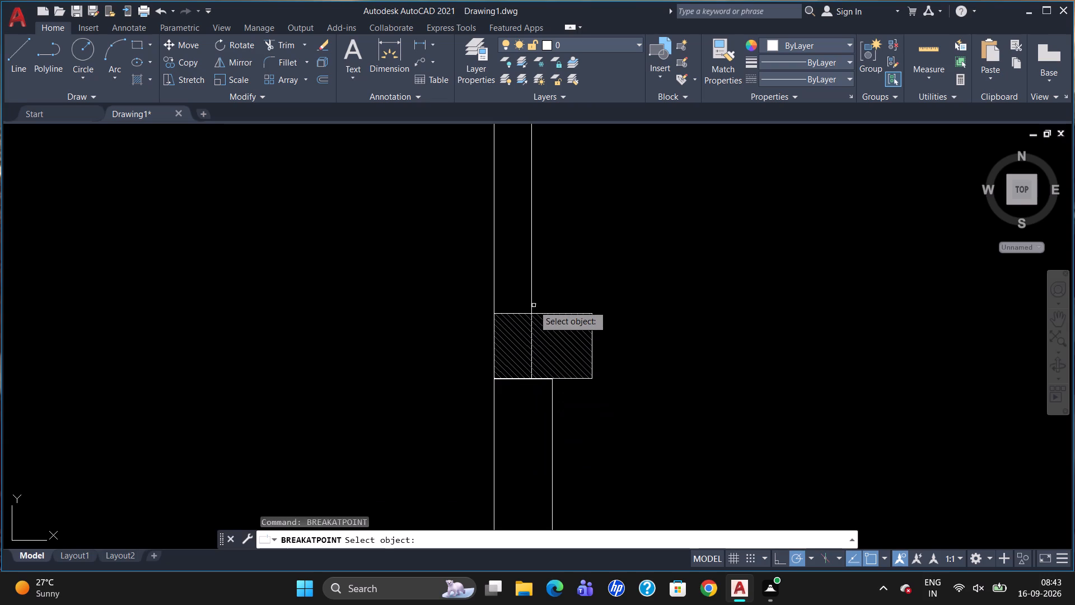
click(532, 305)
click(532, 312)
scroll(529, 321, up, 5)
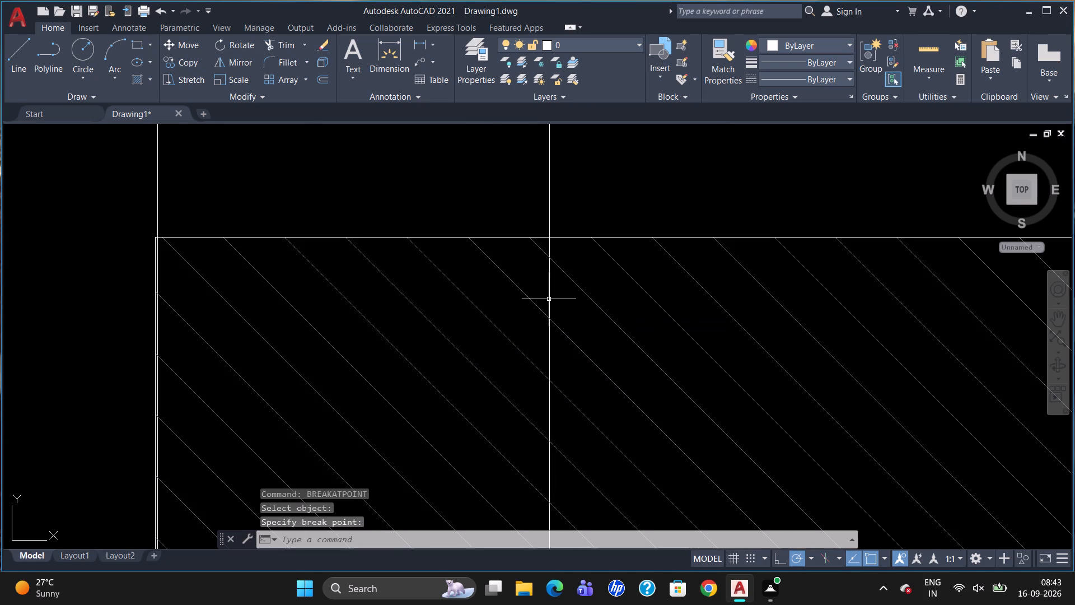
click(551, 296)
key(Delete)
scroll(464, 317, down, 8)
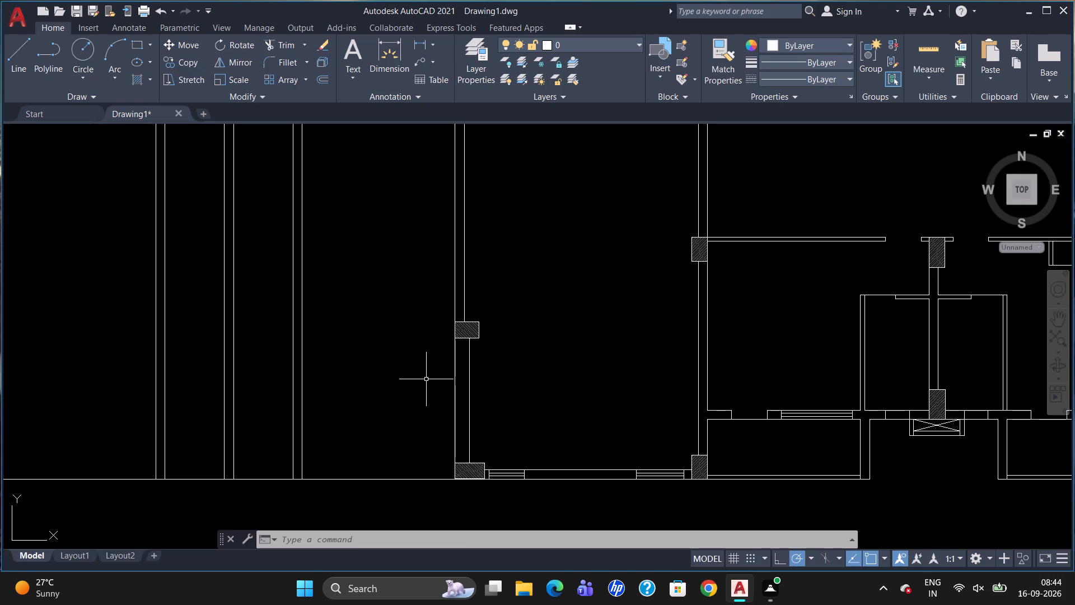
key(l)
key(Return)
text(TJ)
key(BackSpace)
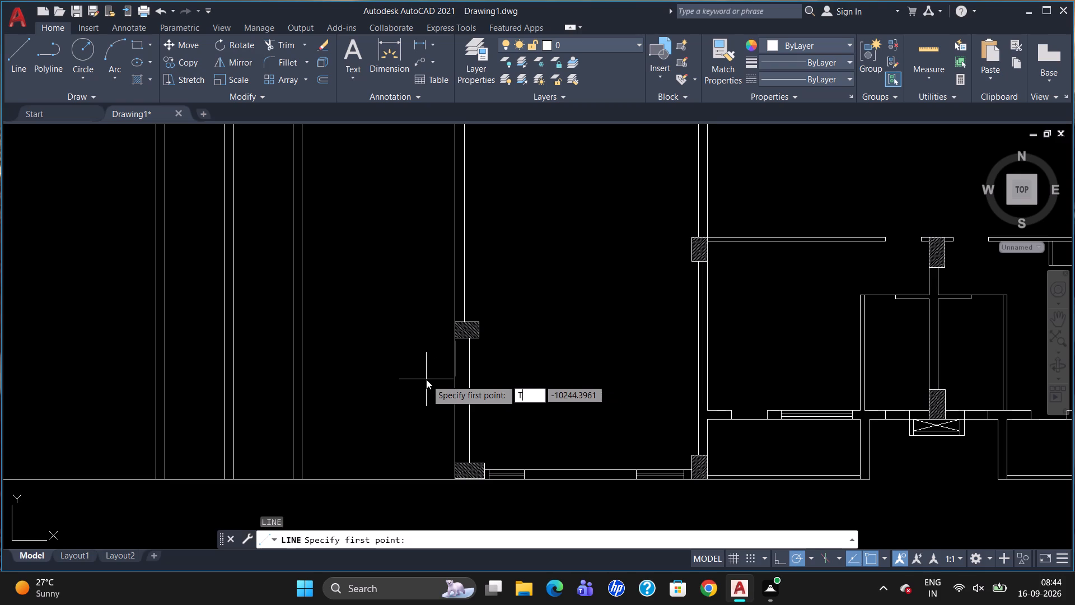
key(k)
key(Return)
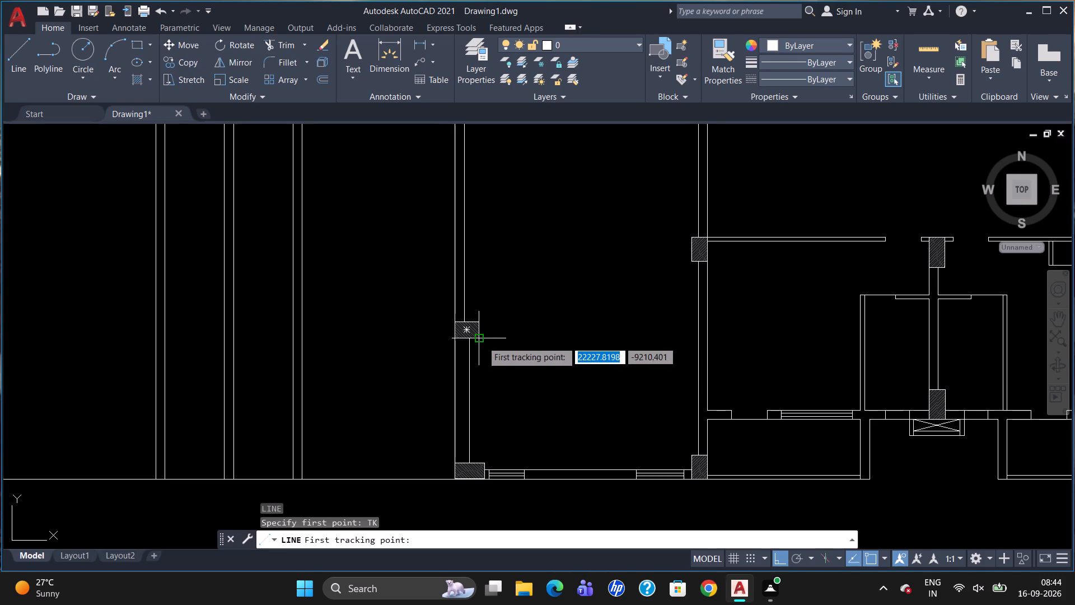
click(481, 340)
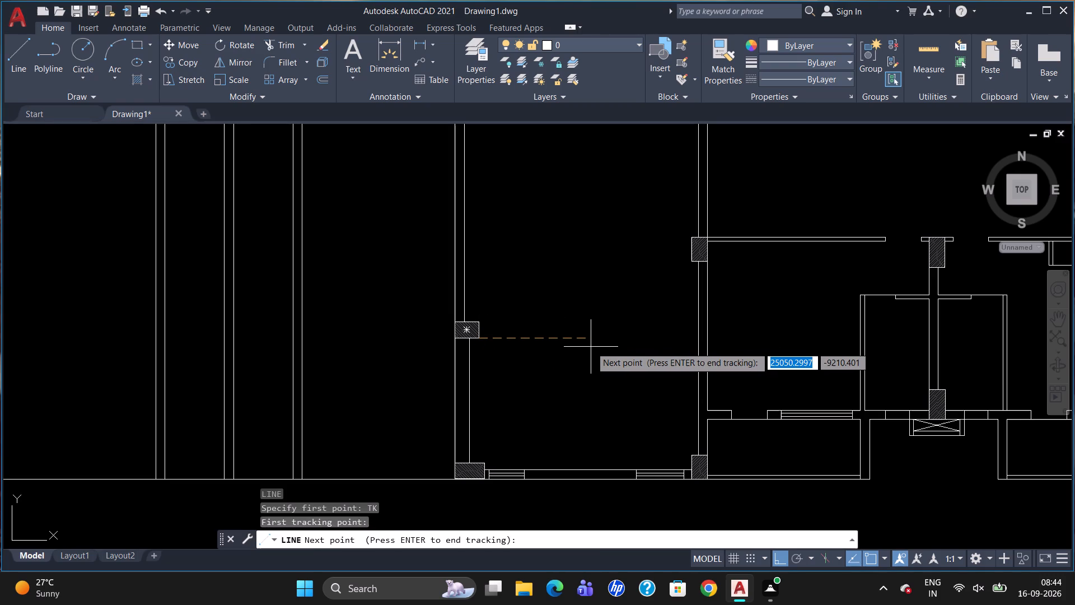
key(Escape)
Draw a 2350-long horizontal line eastward from the new column's bottom east corner.
key(l)
key(Return)
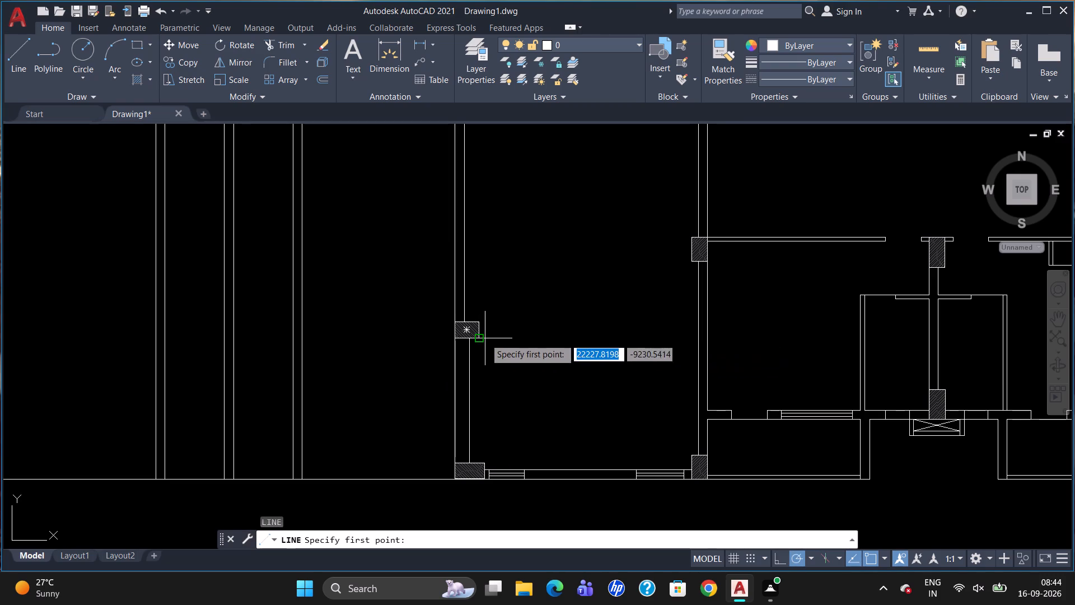
click(484, 338)
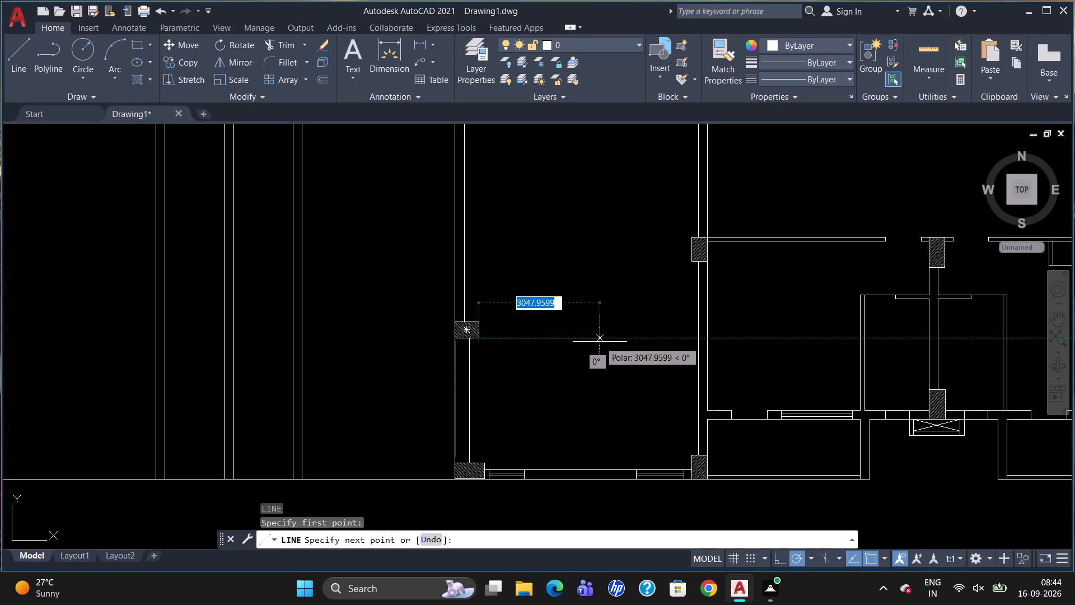
text(235)
key(0)
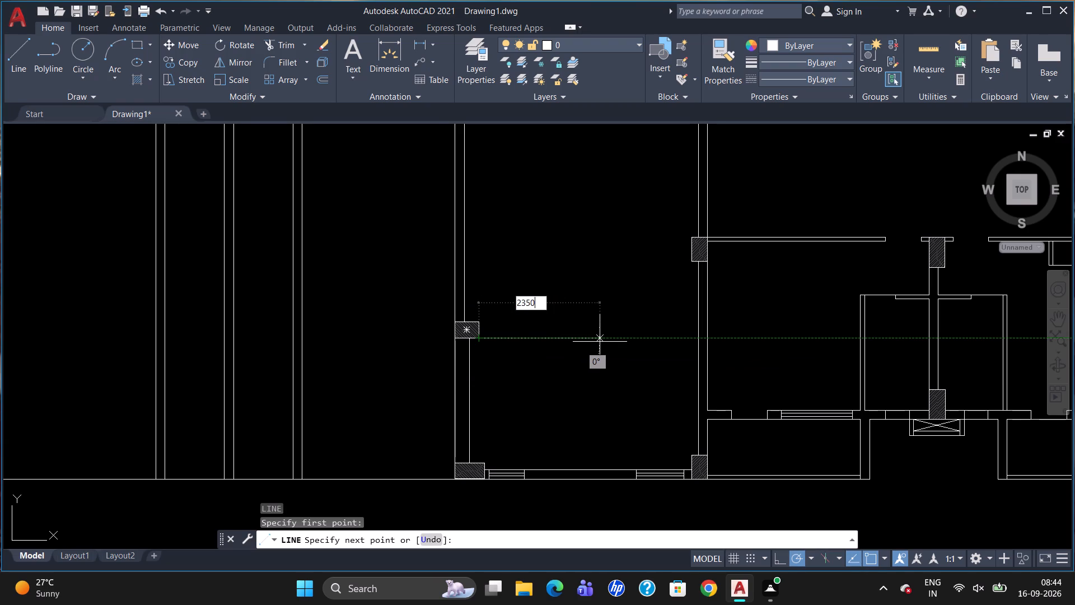
key(Return)
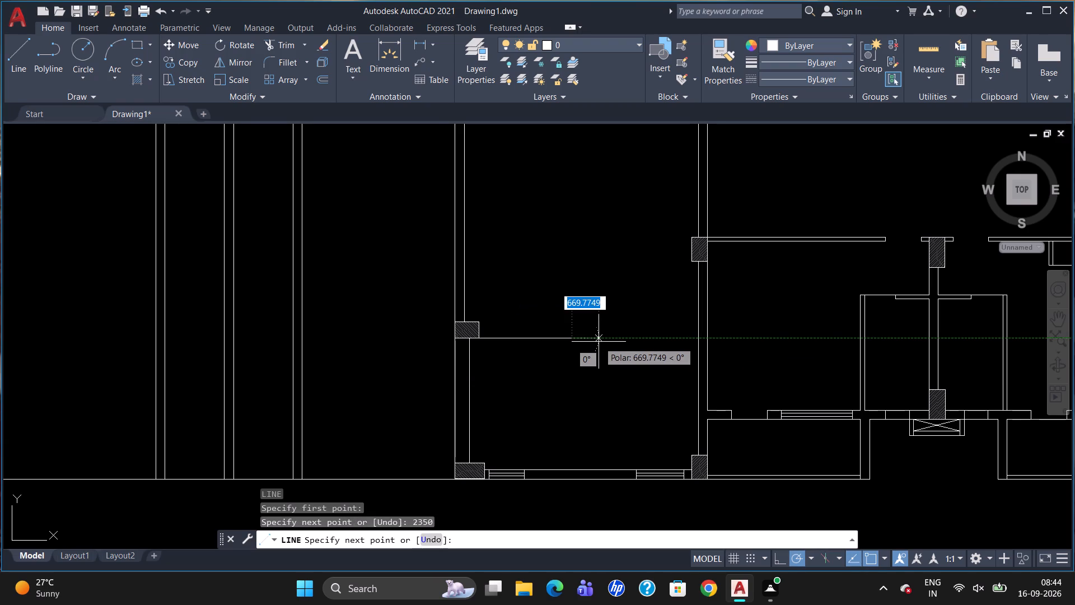
key(Escape)
Offset the 2350-long horizontal line 230 northward to form the second face of the wall.
key(o)
key(Return)
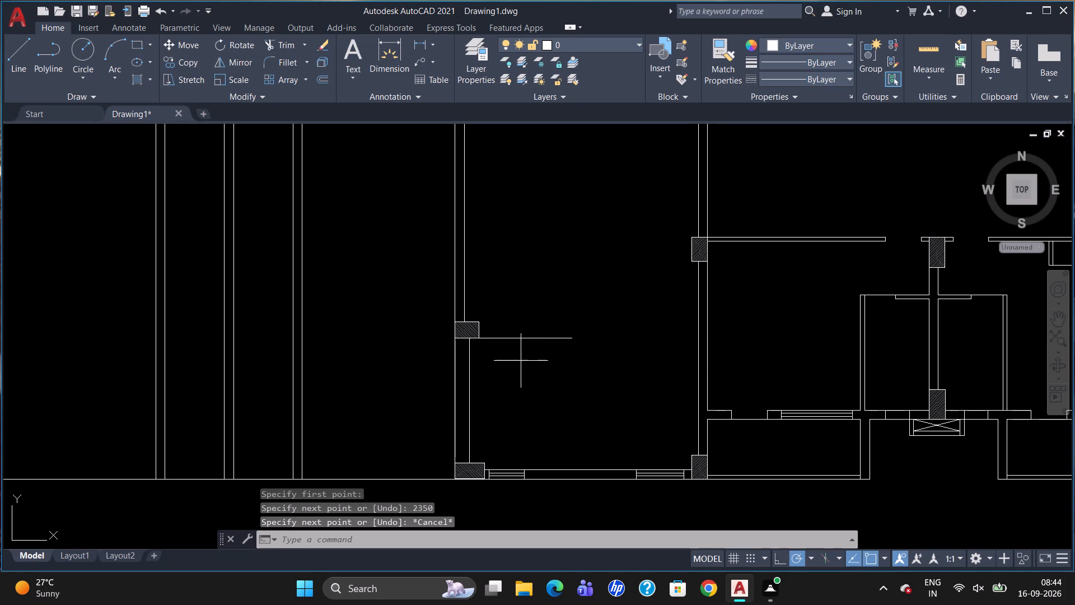
key(3)
key(BackSpace)
text(239)
key(BackSpace)
key(0)
key(Return)
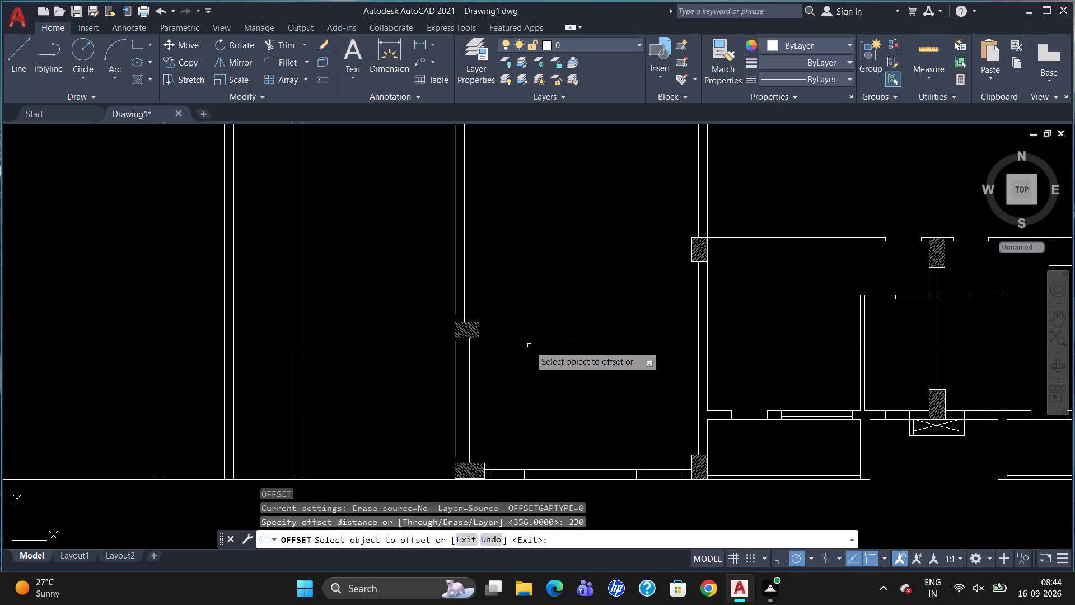
click(530, 338)
click(531, 320)
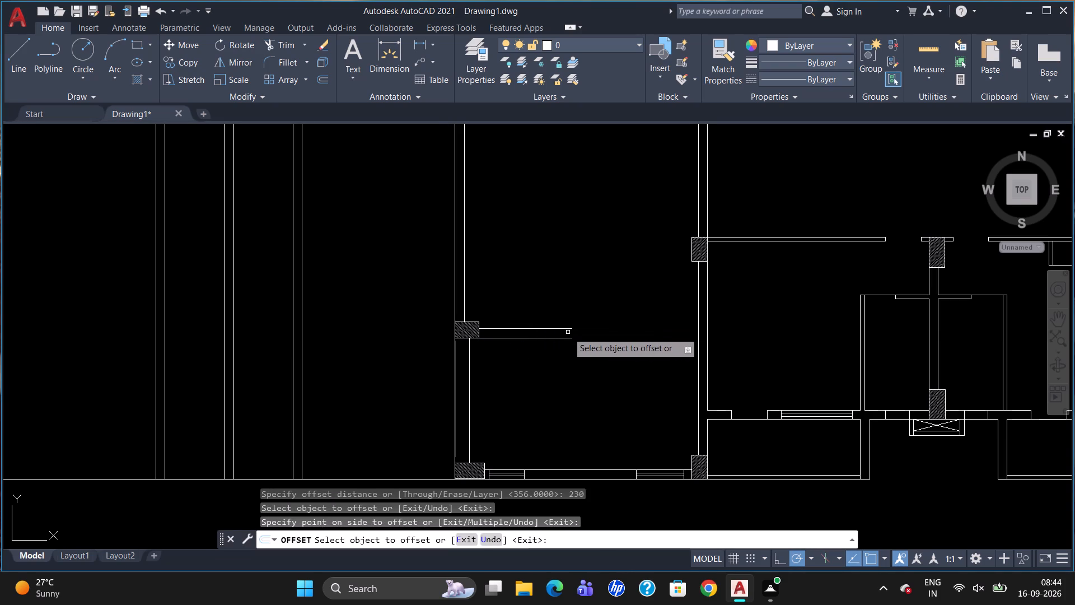
key(Escape)
scroll(586, 364, down, 2)
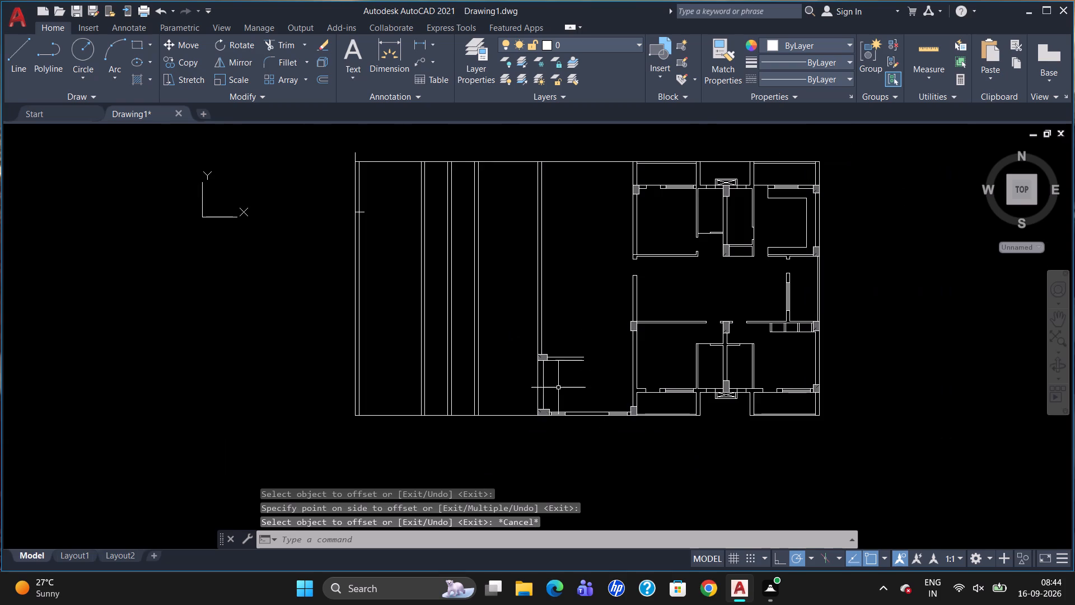
Copy the hatched column at the southern end of the plan's east wall to just north of the new 2350-long wall's east end.
scroll(557, 362, up, 2)
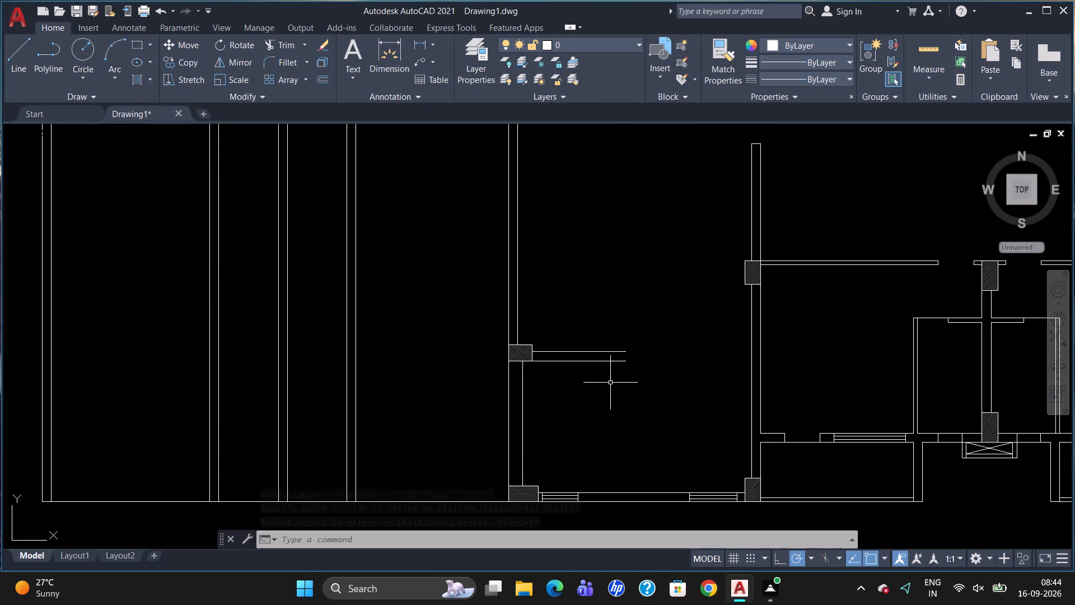
scroll(580, 350, down, 1)
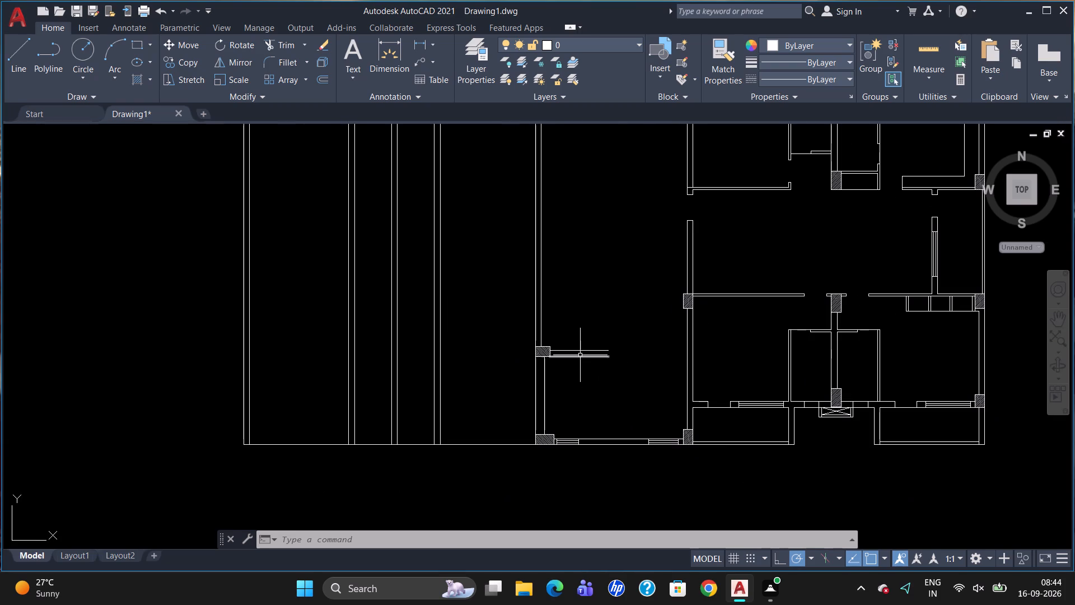
click(981, 401)
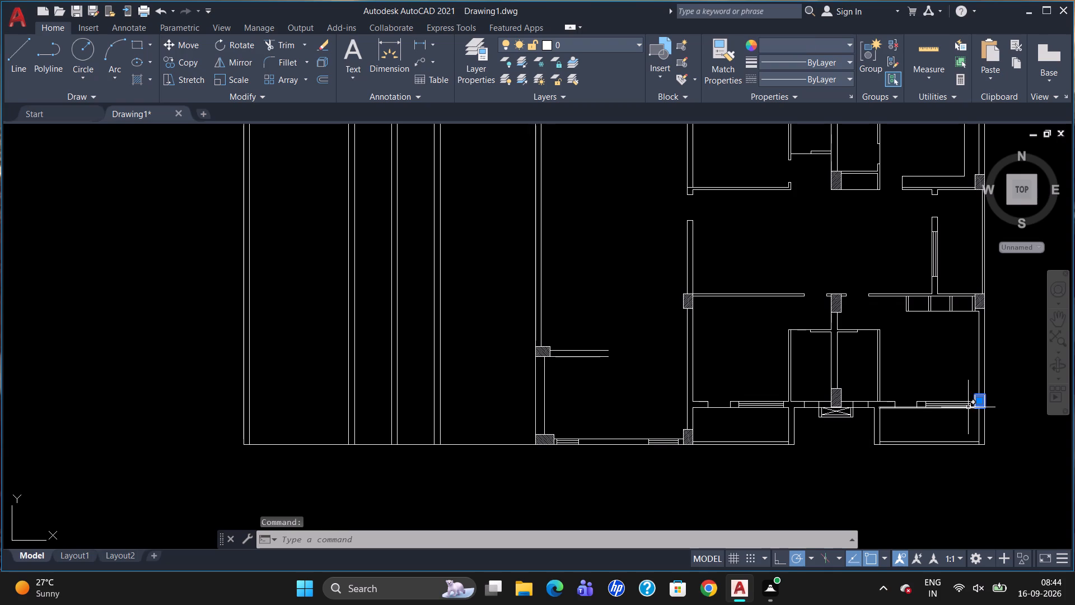
text(CO)
key(Return)
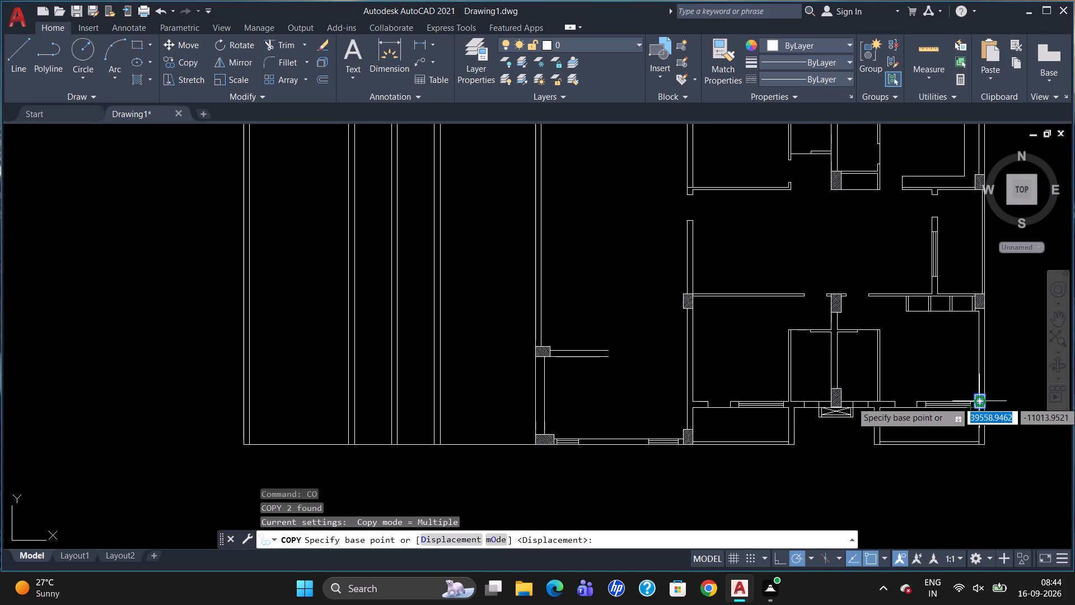
click(981, 399)
click(601, 328)
key(Escape)
Rotate the copied column 270° so that its longer side runs horizontally.
click(601, 327)
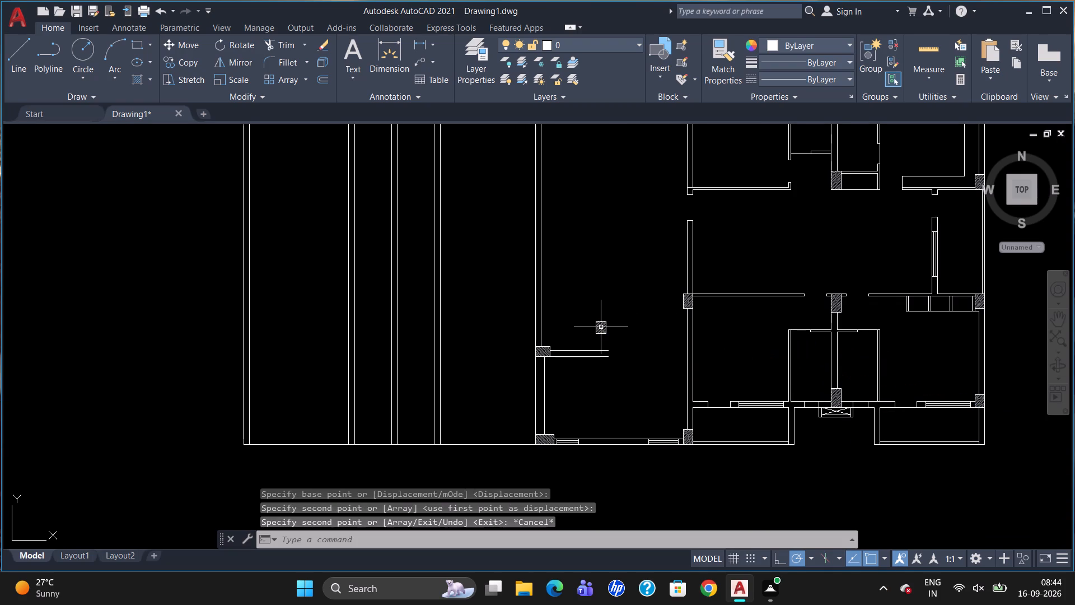
text(RO)
key(Return)
click(601, 327)
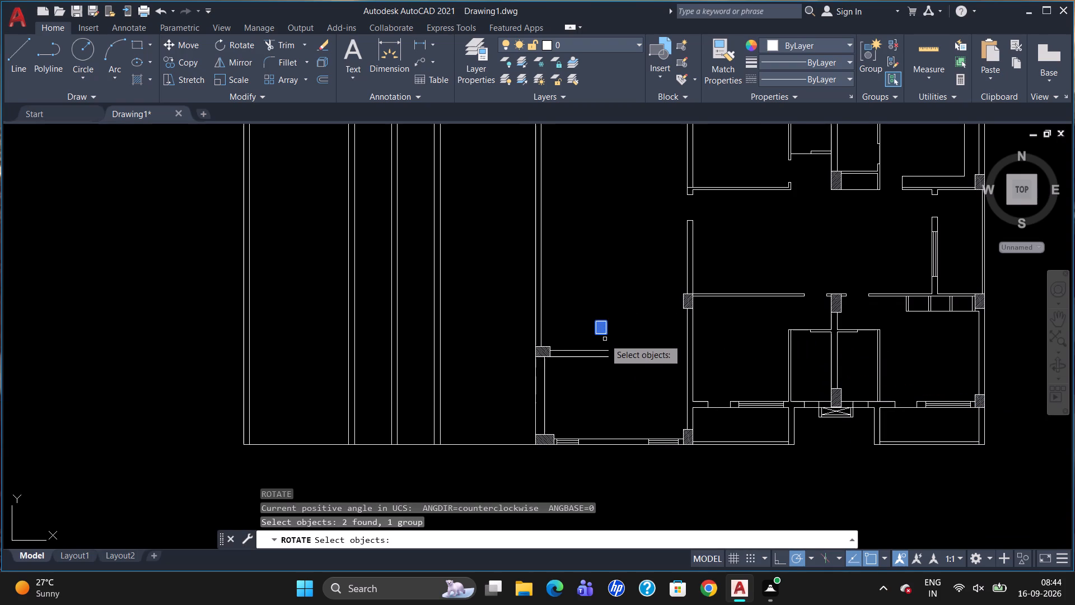
key(Return)
drag(611, 320, 617, 330)
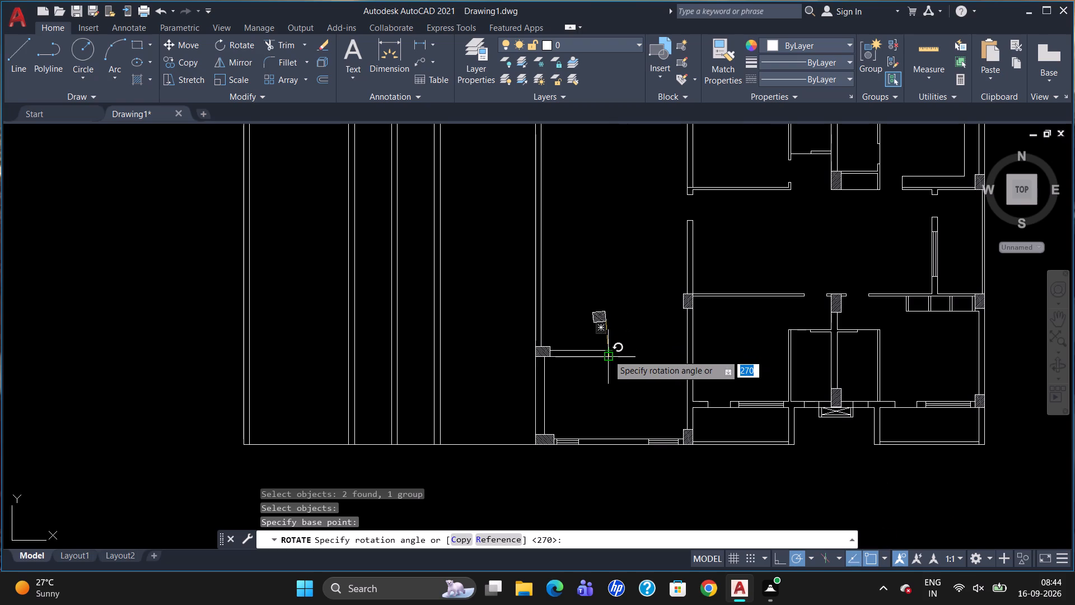
click(601, 385)
Move the rotated column onto the east end of the 2350-long wall, roughly aligning it with the wall's end.
click(608, 311)
click(599, 323)
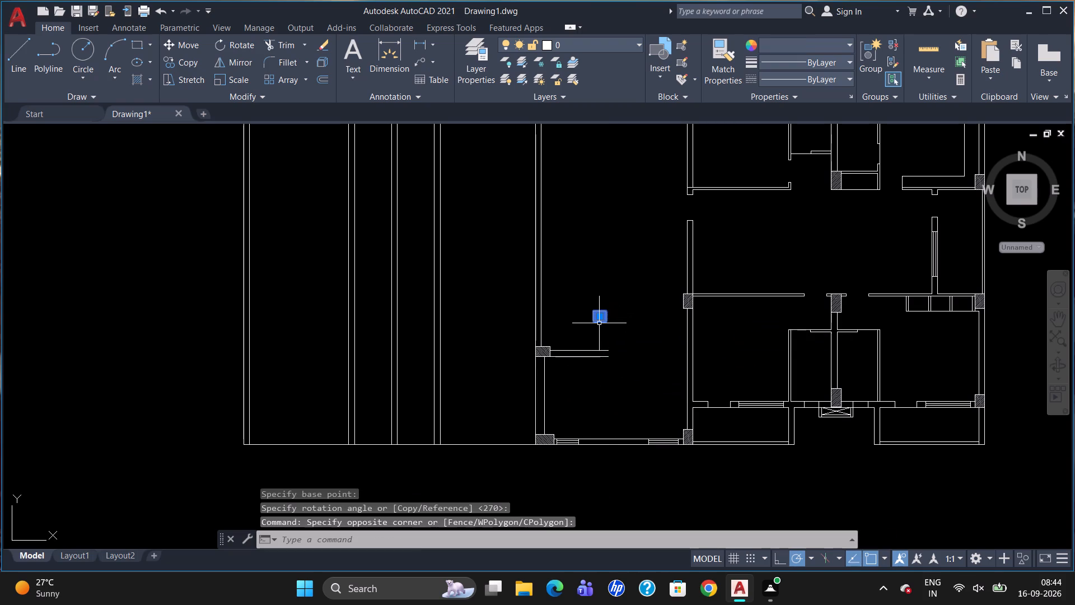
key(m)
key(Return)
scroll(599, 324, up, 2)
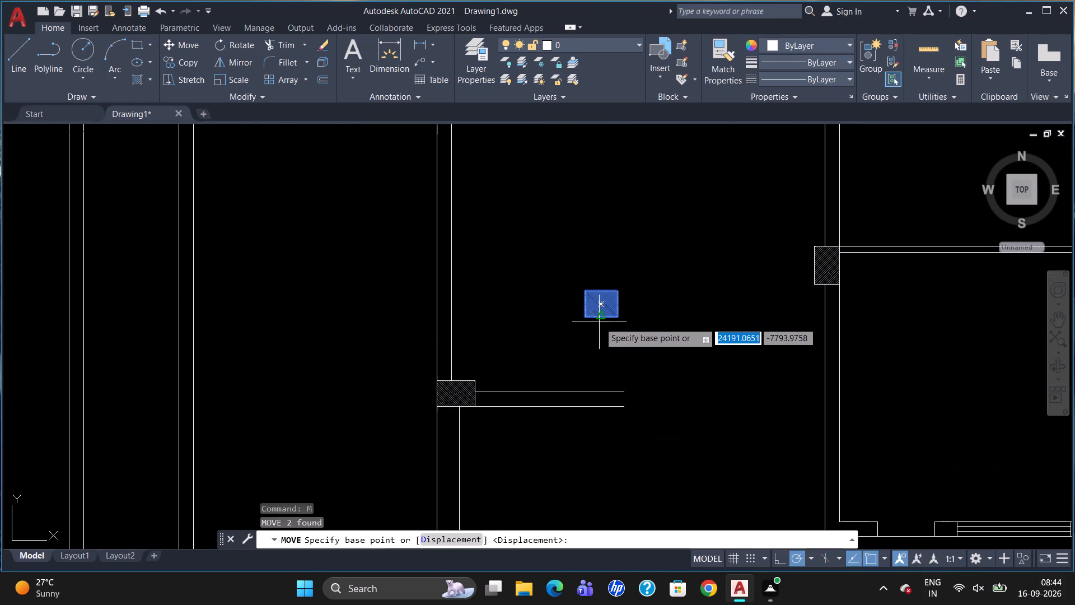
drag(614, 287, 617, 292)
scroll(621, 383, up, 2)
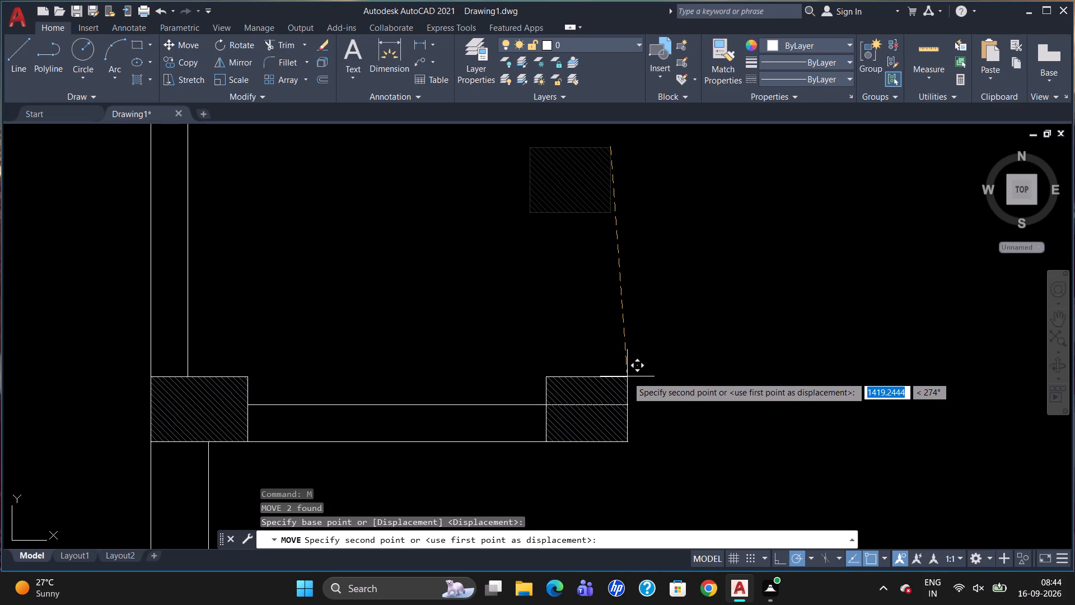
click(629, 376)
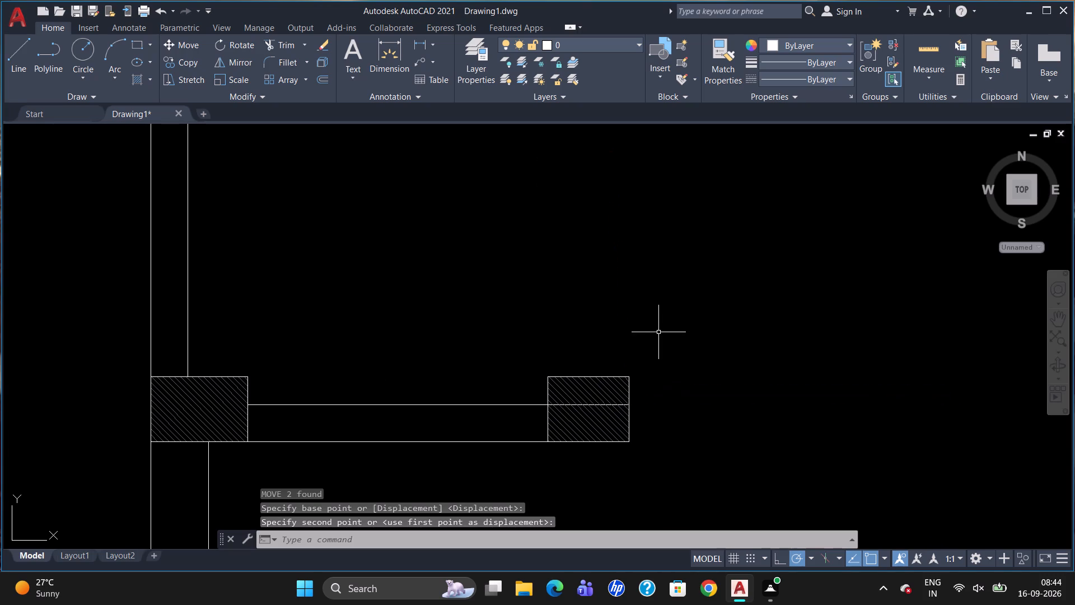
Move the column again so its bottom east corner lands exactly on the east endpoint of the wall's south face line.
scroll(625, 459, up, 3)
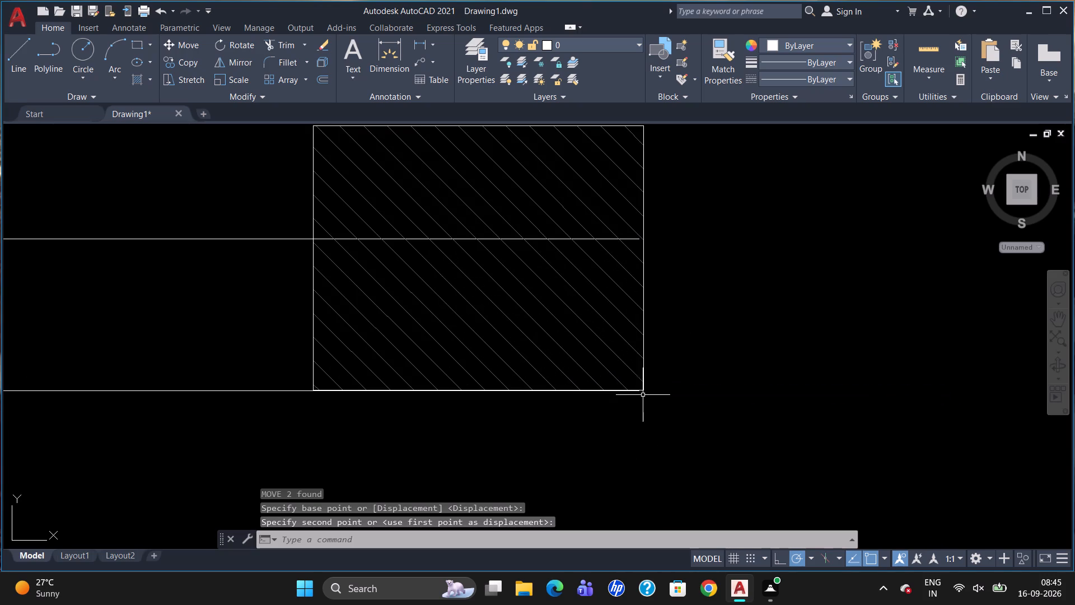
click(644, 392)
key(m)
key(Return)
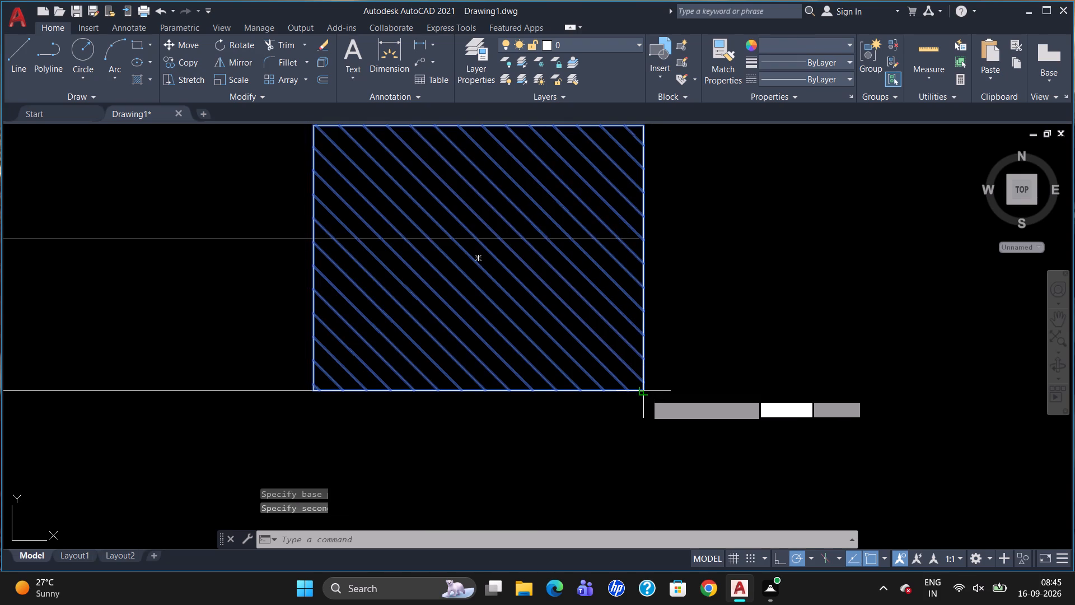
click(647, 394)
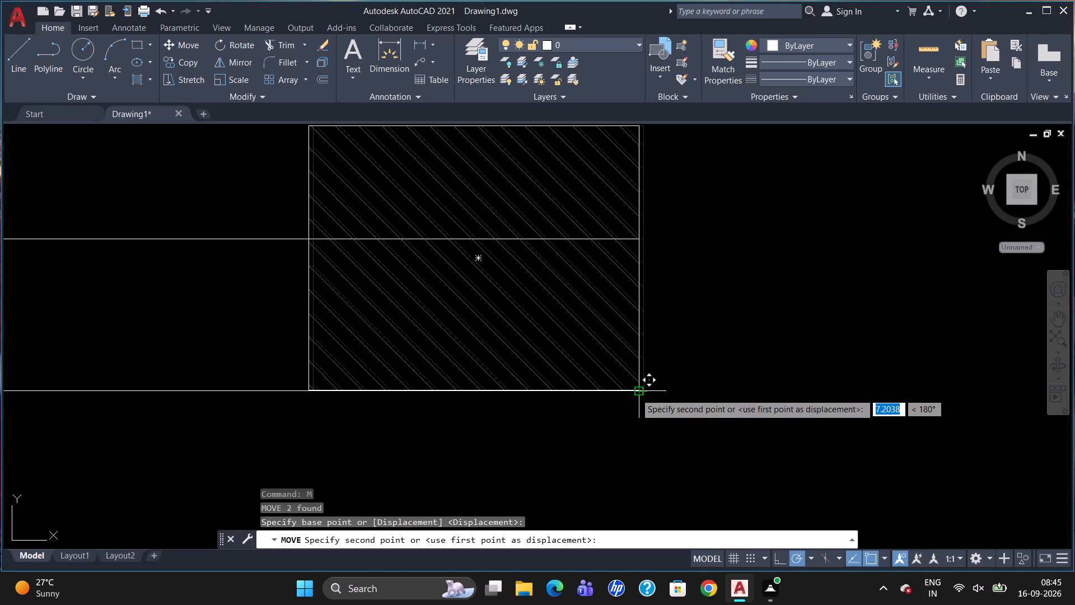
click(635, 393)
scroll(719, 411, down, 2)
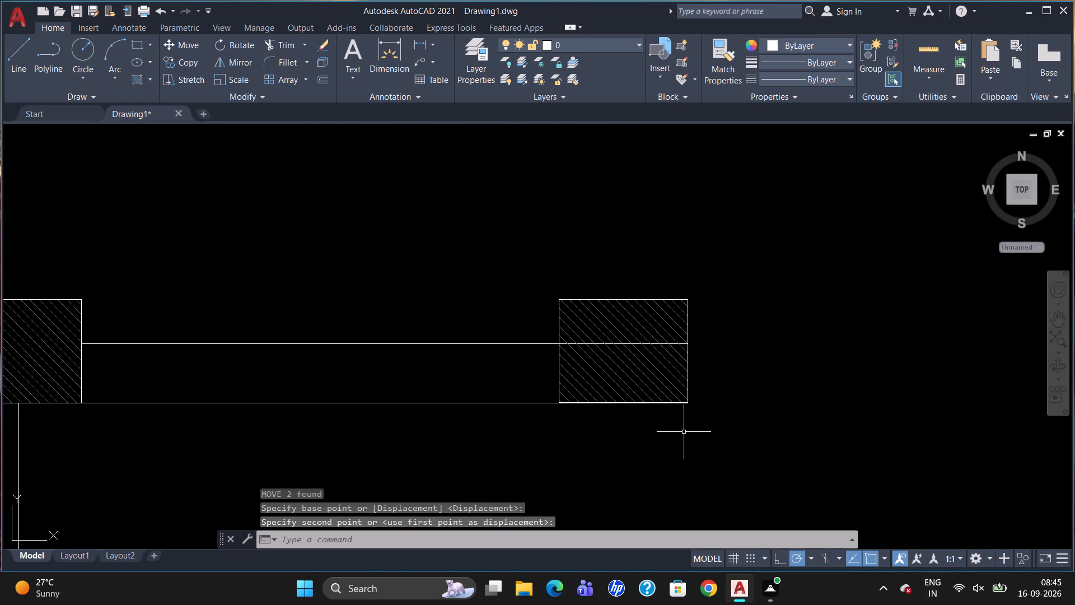
Break the wall's north face line at the column's west edge and delete the part inside the column.
text(BR)
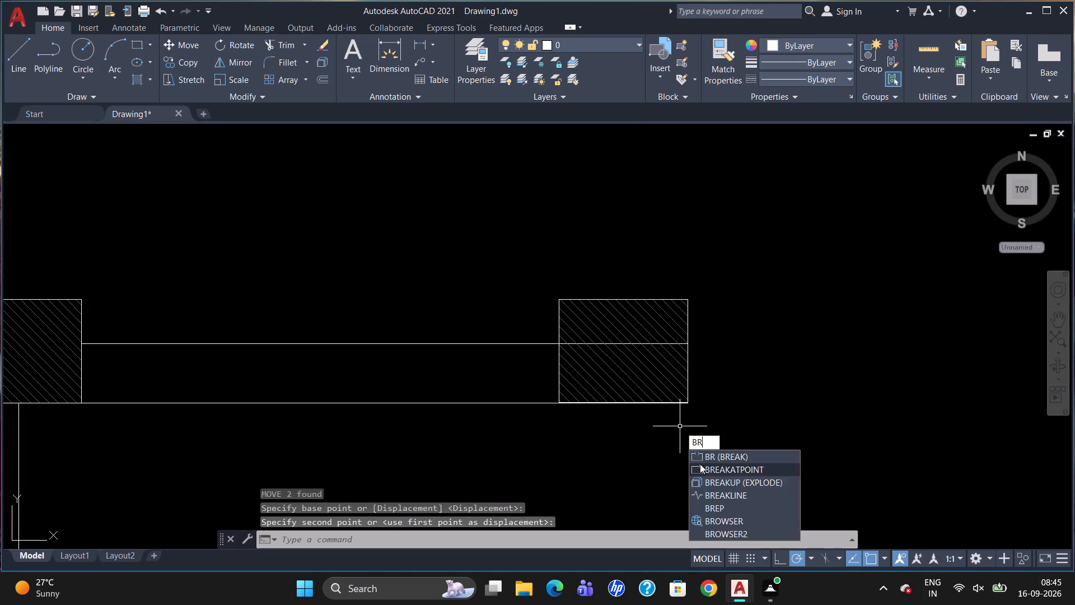
click(700, 464)
click(551, 345)
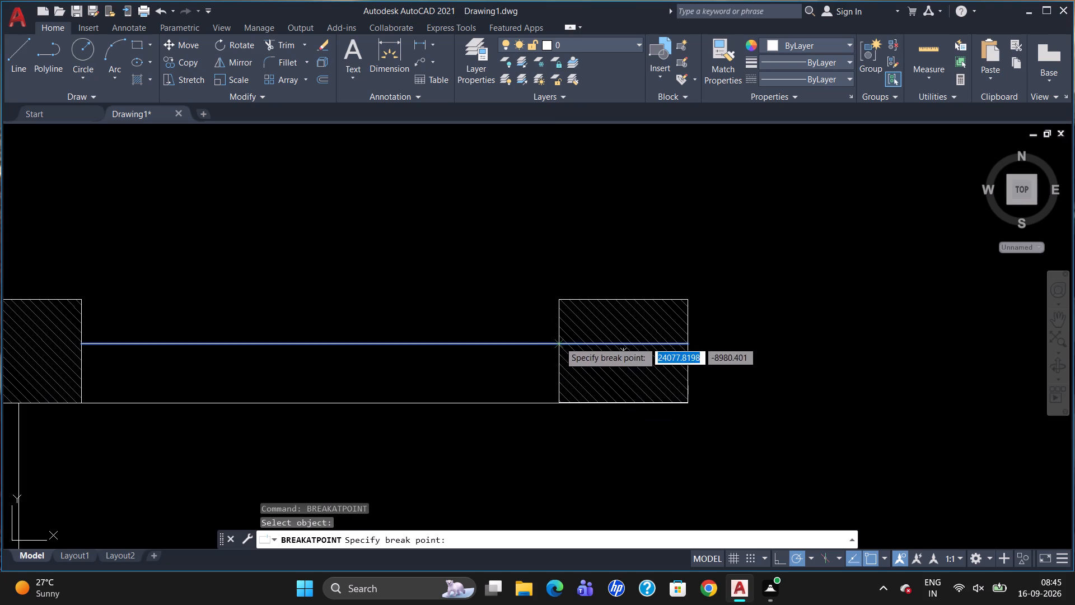
click(559, 342)
scroll(574, 341, up, 4)
click(571, 367)
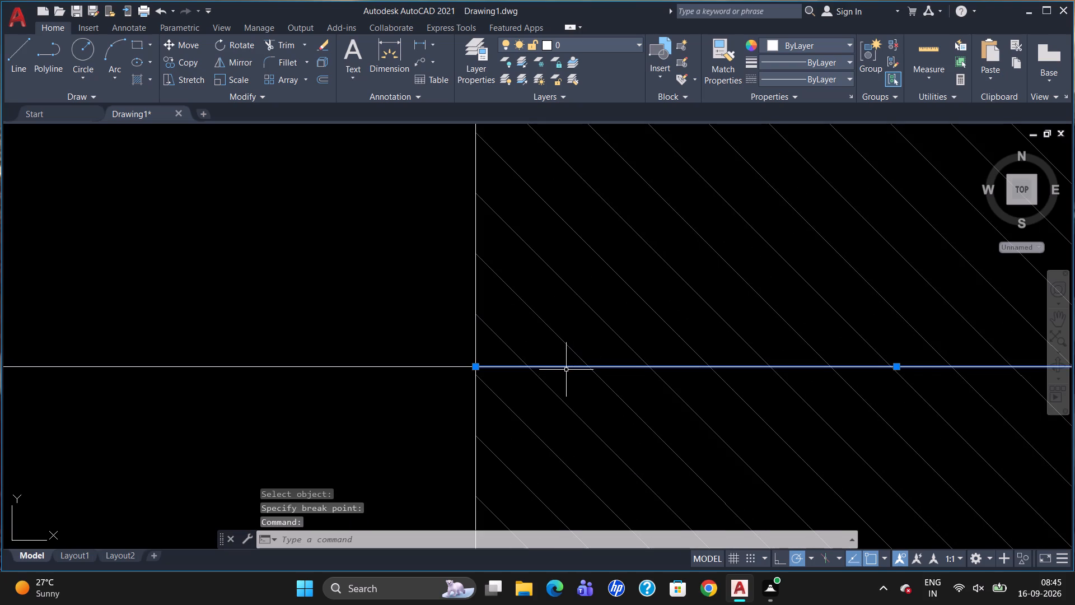
key(Delete)
Draw a 2300-long vertical line northward from the column's top east corner.
scroll(566, 372, down, 7)
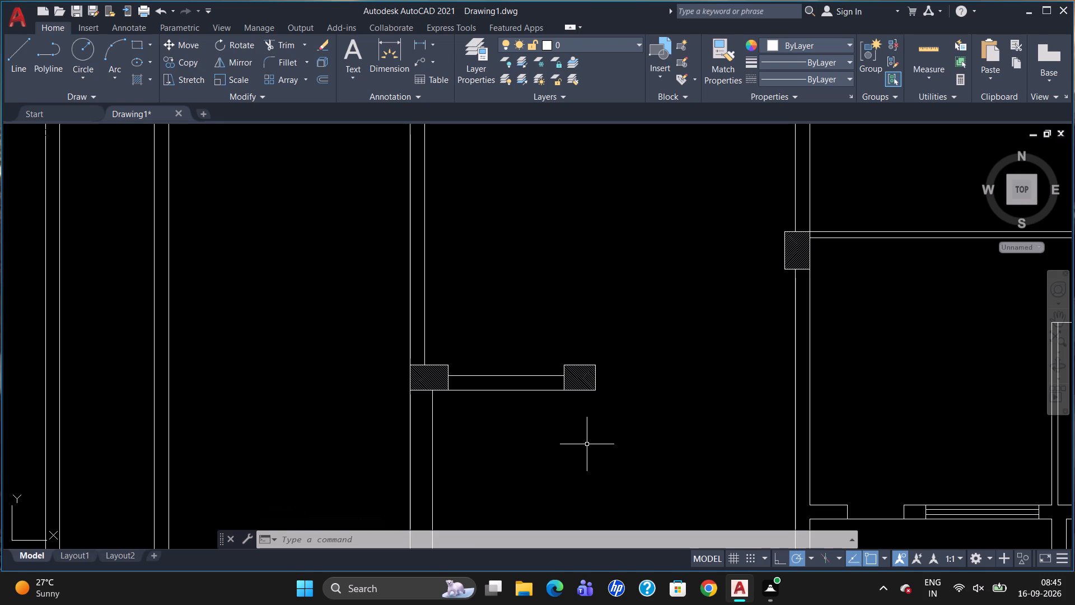
key(l)
key(Return)
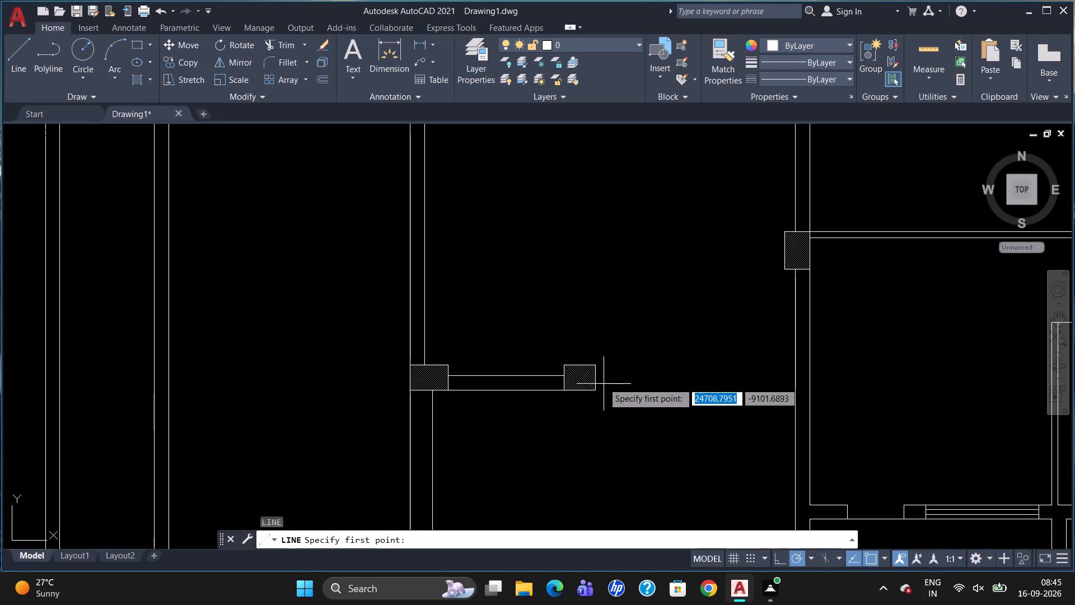
click(599, 365)
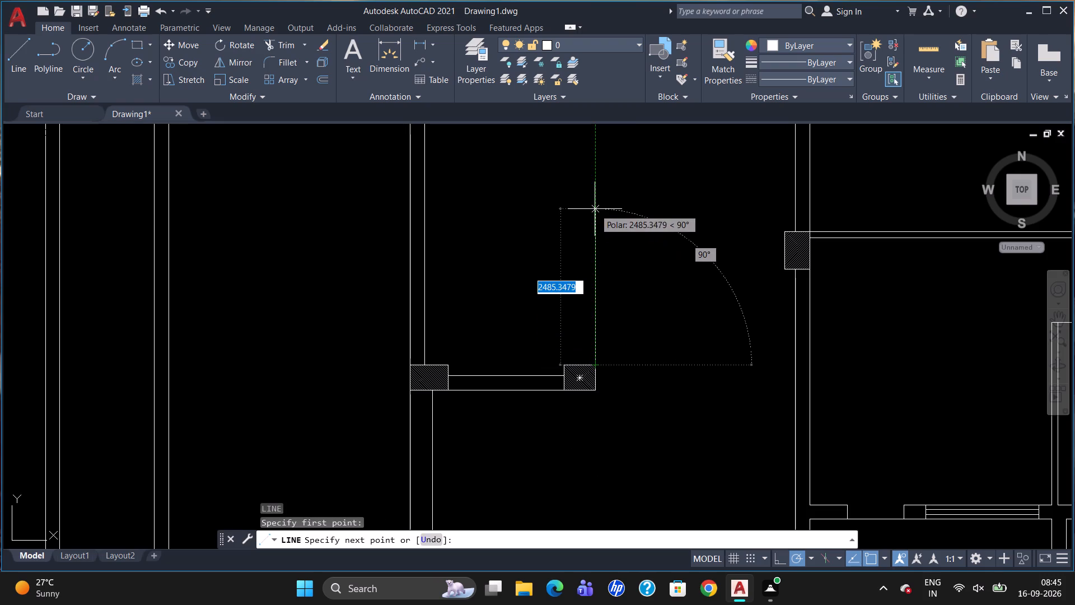
key(2)
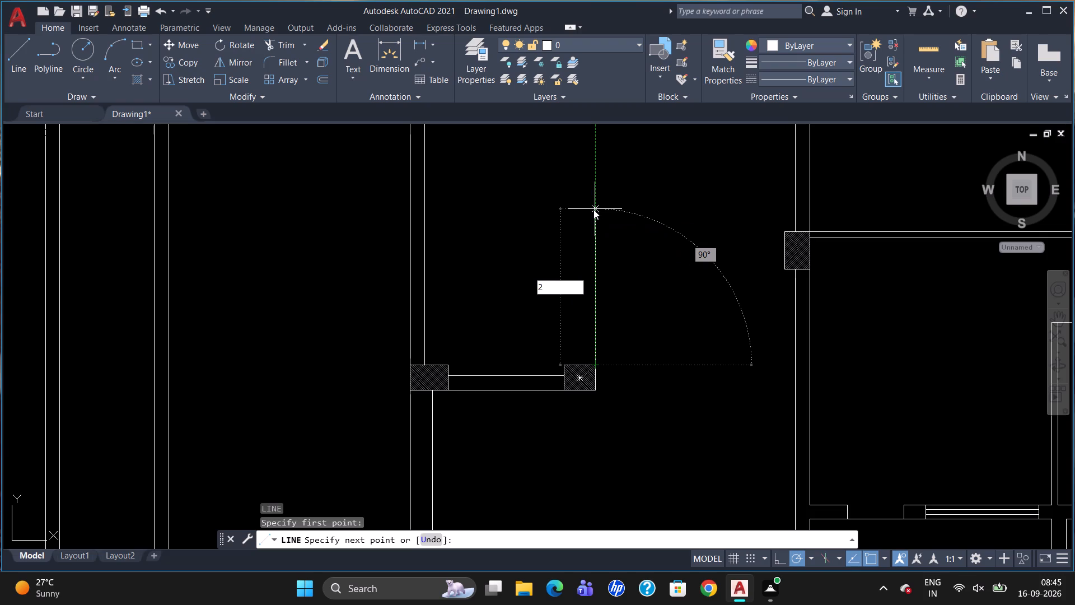
text(300)
key(Return)
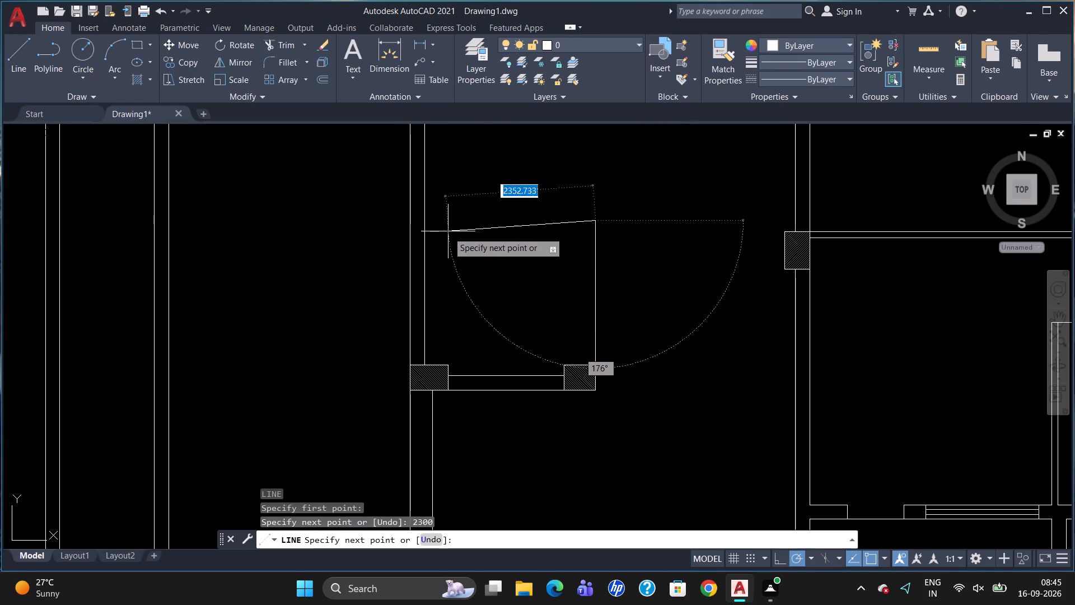
key(Escape)
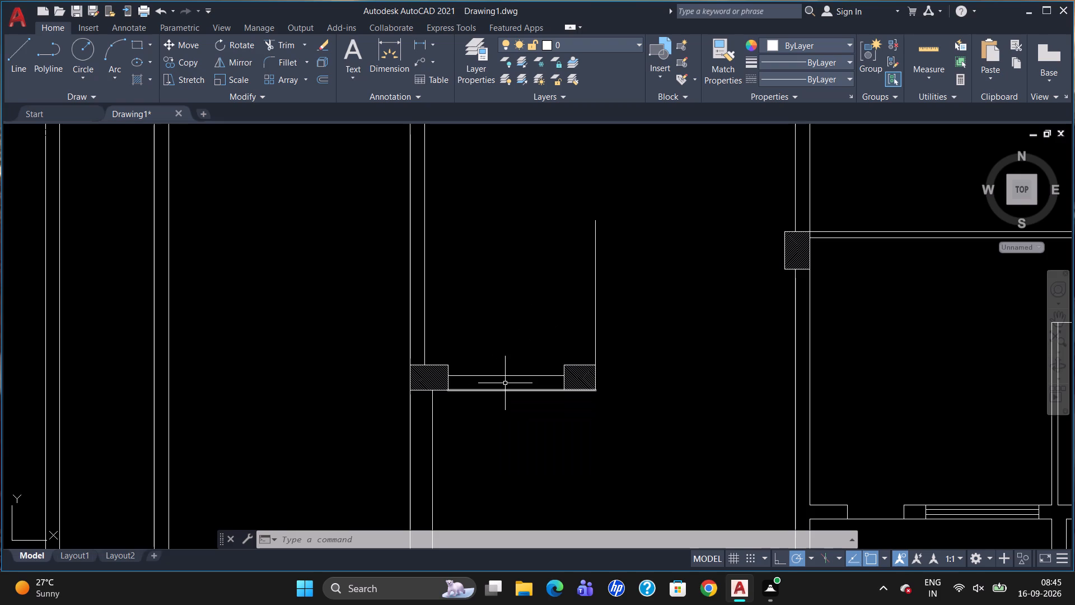
Offset the 2300-long vertical line 230 westward to form the second face of the wall.
key(o)
key(Return)
text(230)
key(Return)
click(597, 328)
click(579, 334)
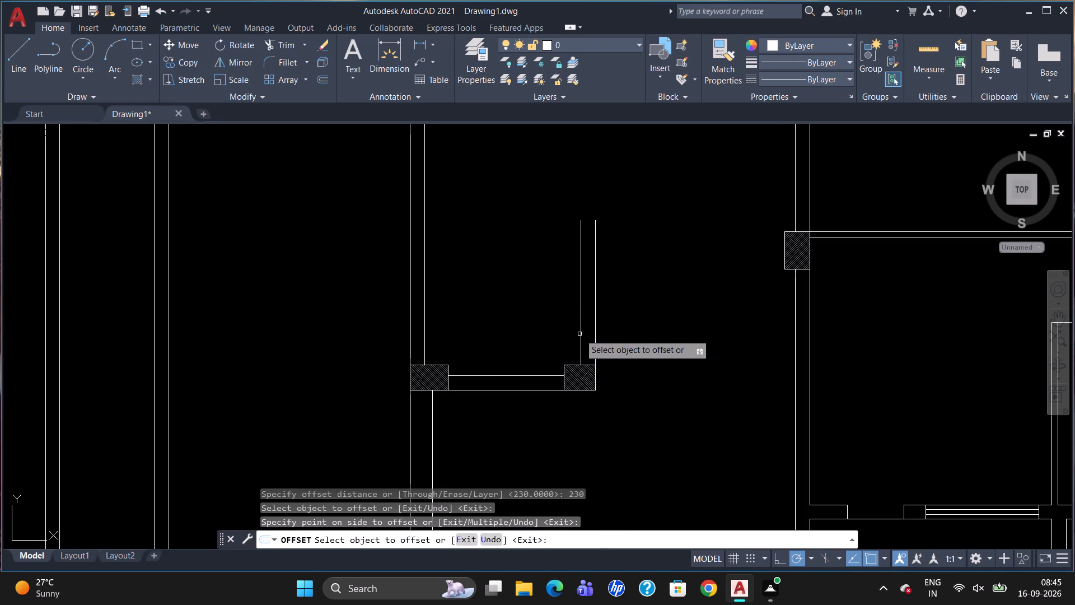
key(Escape)
Measure the clear width between the west wall's east face and the new vertical wall with a linear dimension, and delete the dimension.
key(d)
text(LI)
key(Return)
click(423, 315)
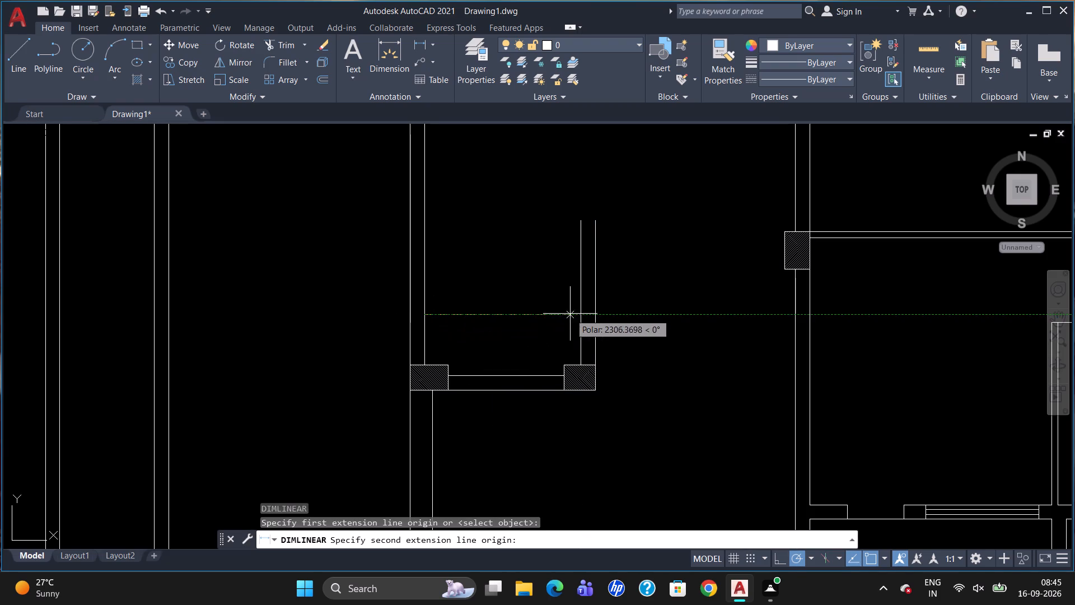
click(580, 314)
click(580, 314)
click(513, 317)
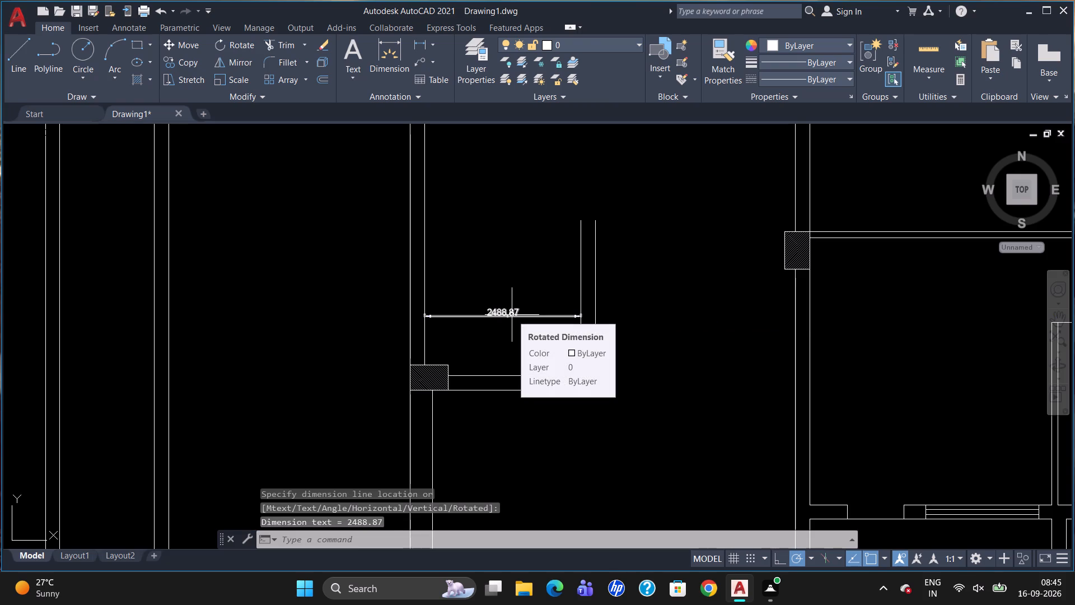
click(512, 315)
key(Delete)
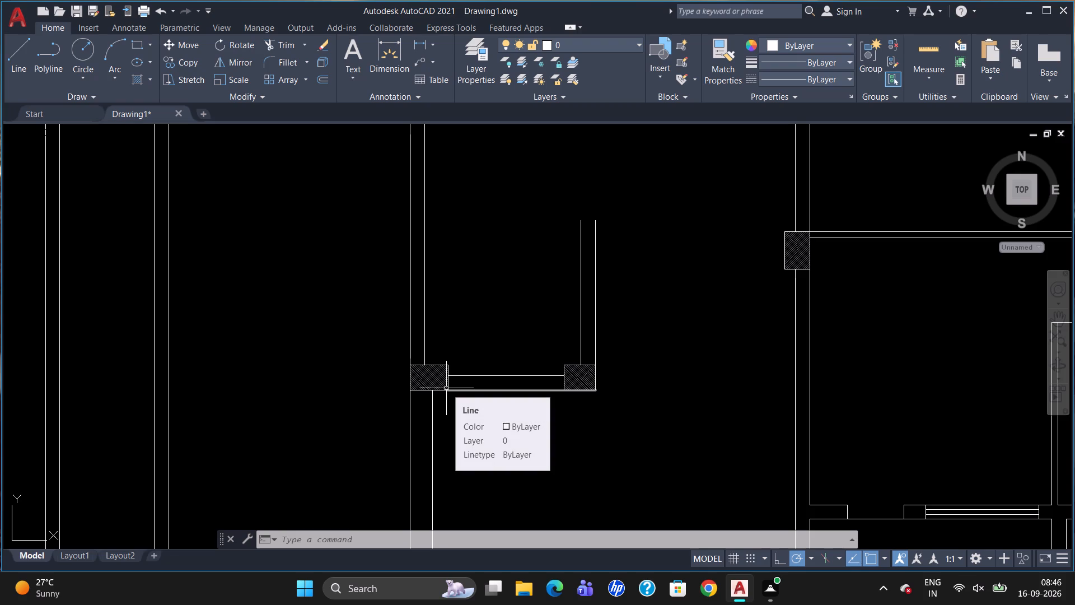
Measure the clear distance between the two columns along the wall's south face with a linear dimension, and delete the dimension.
key(d)
key(l)
key(i)
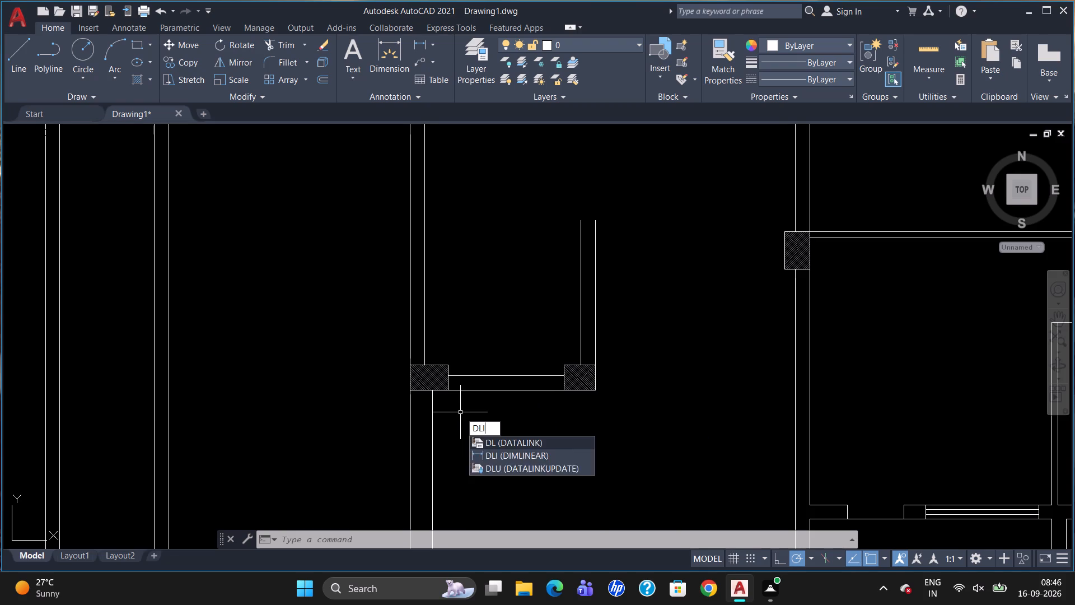
key(Return)
click(452, 388)
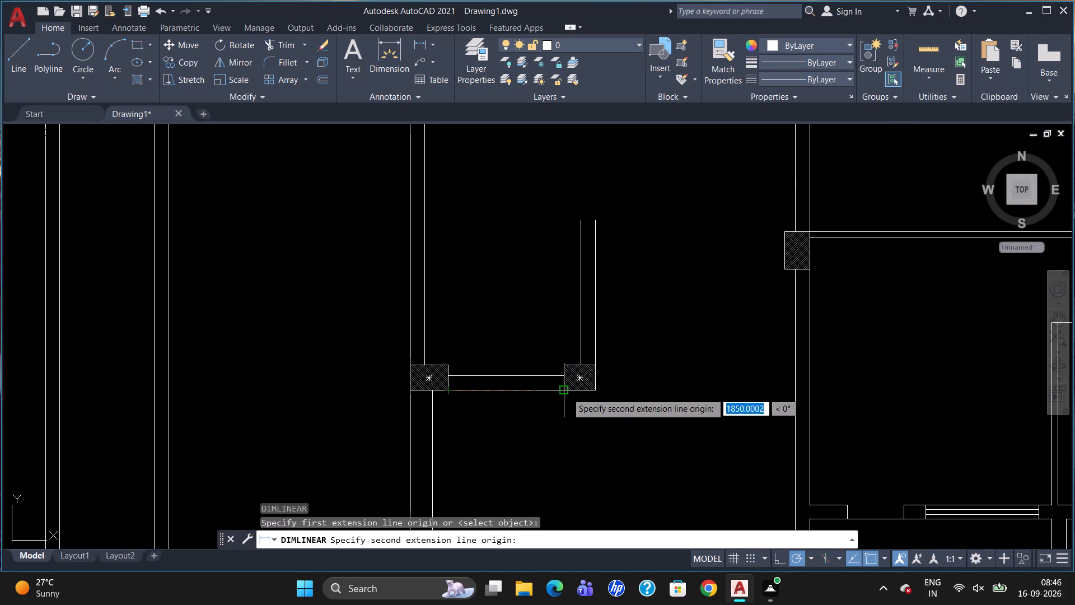
click(567, 393)
click(565, 401)
click(511, 402)
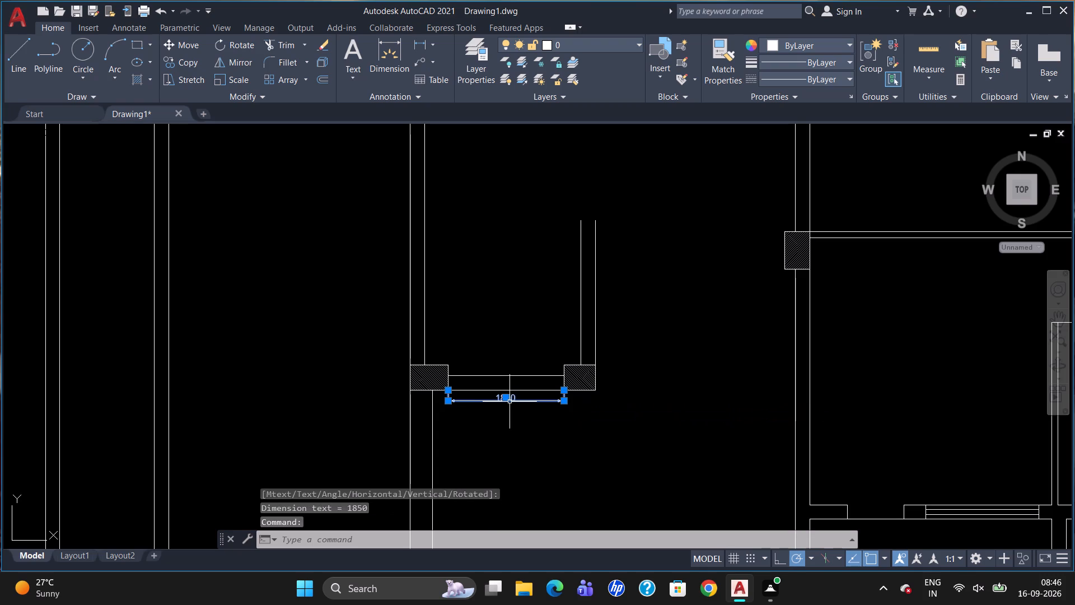
key(Delete)
Measure from the west column's southeast corner to the east column's southeast corner with a linear dimension, and delete the dimension.
text(DLI)
key(Return)
click(452, 393)
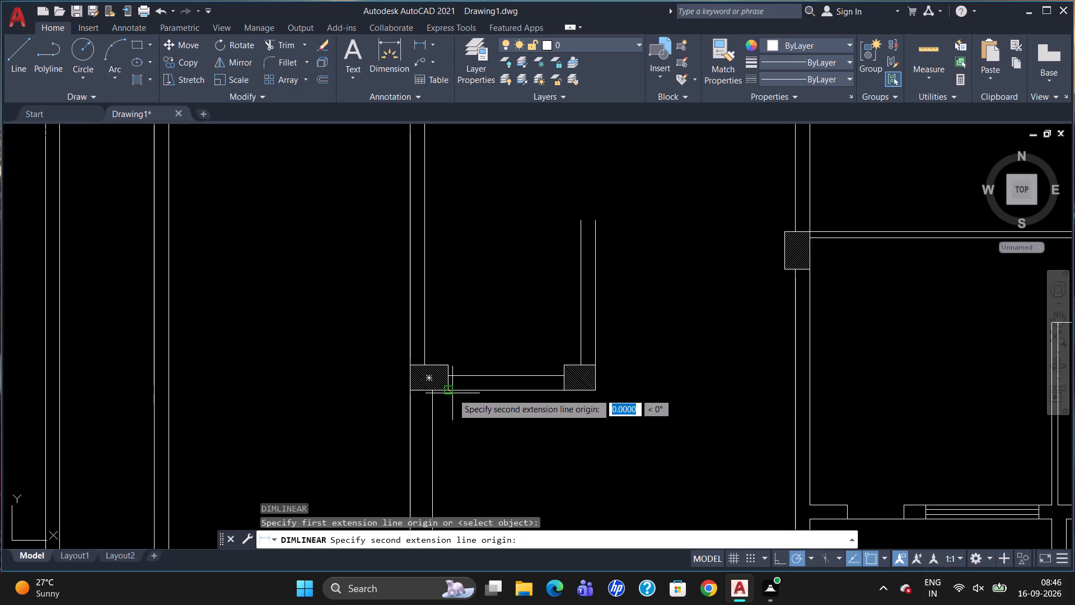
click(598, 389)
click(595, 408)
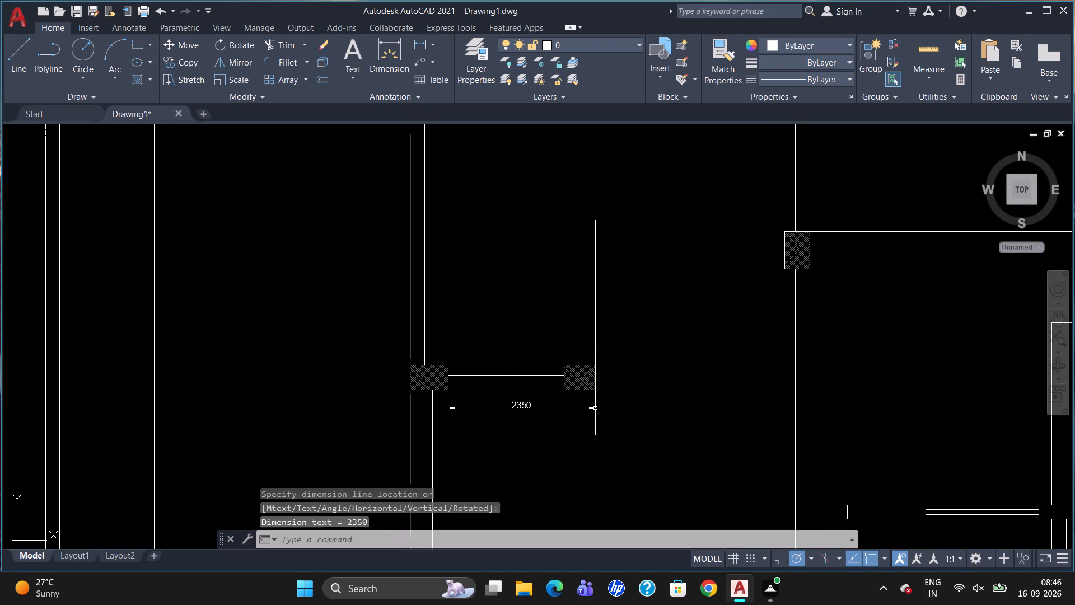
click(513, 409)
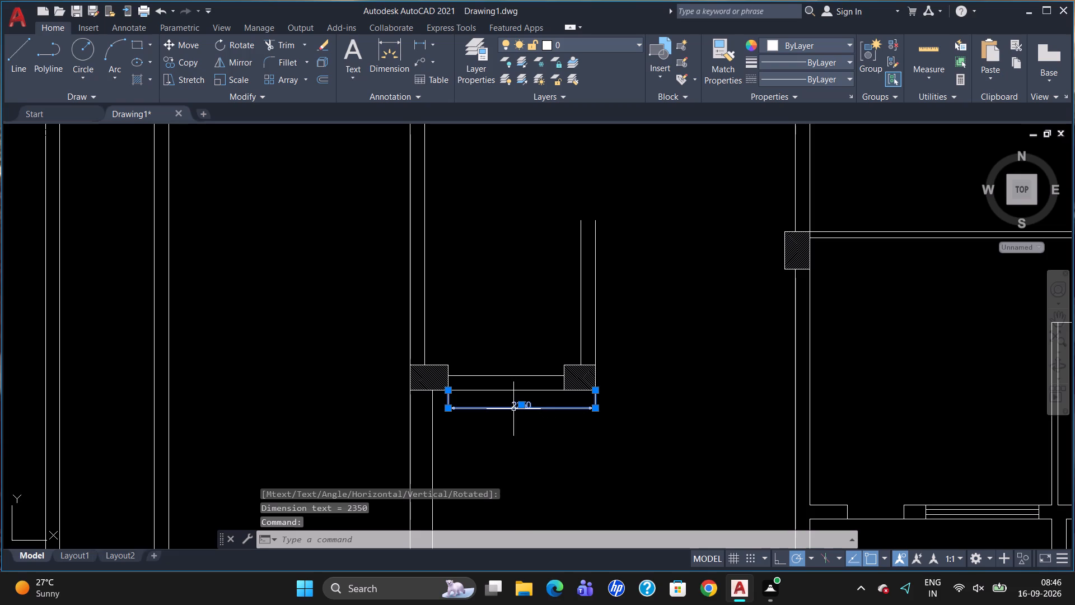
key(Print)
key(Delete)
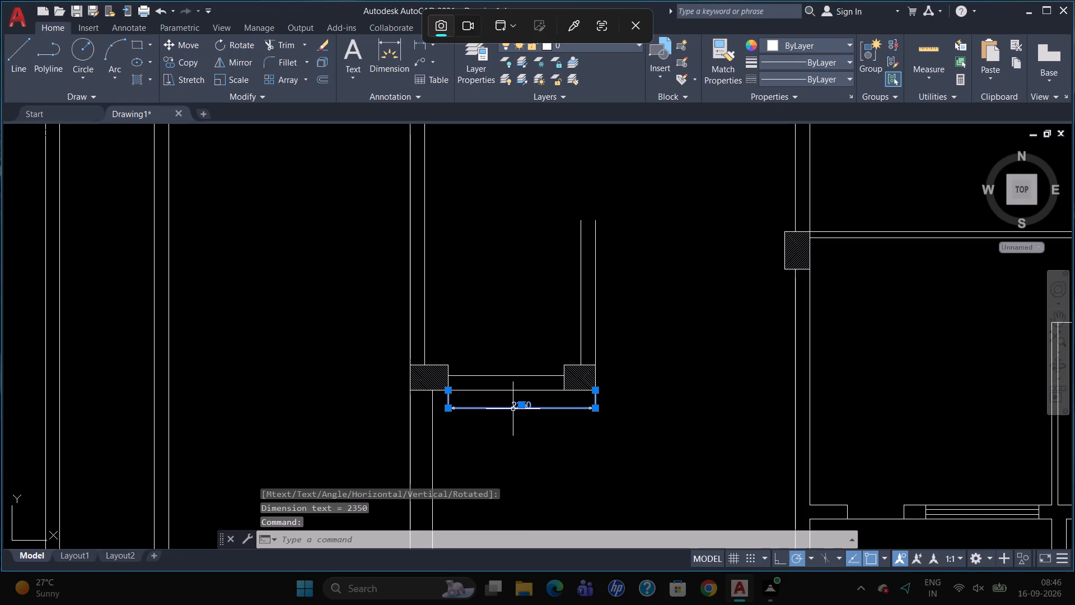
key(Escape)
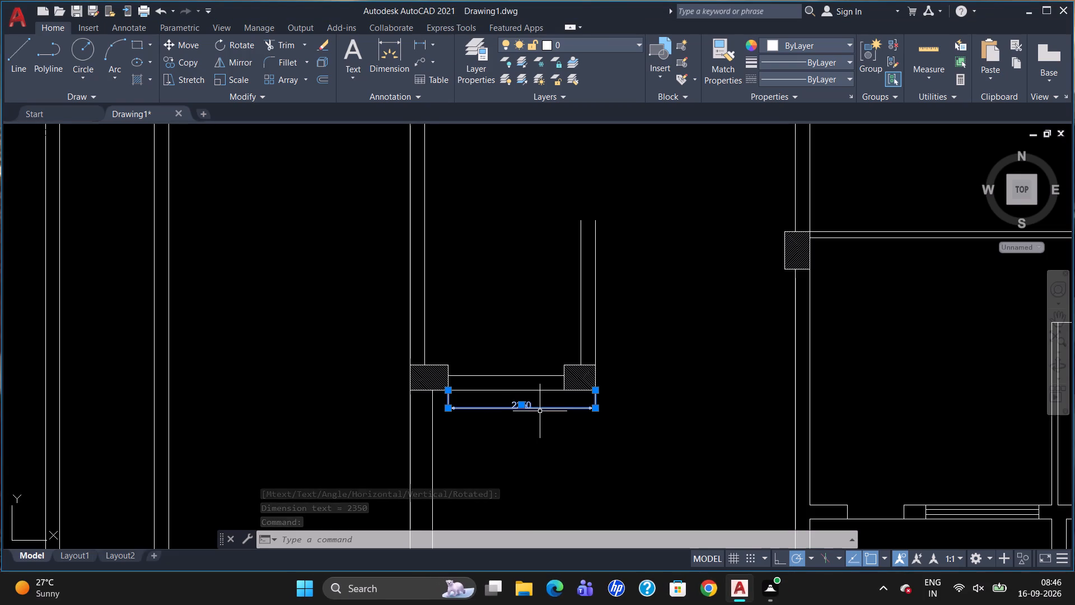
key(Delete)
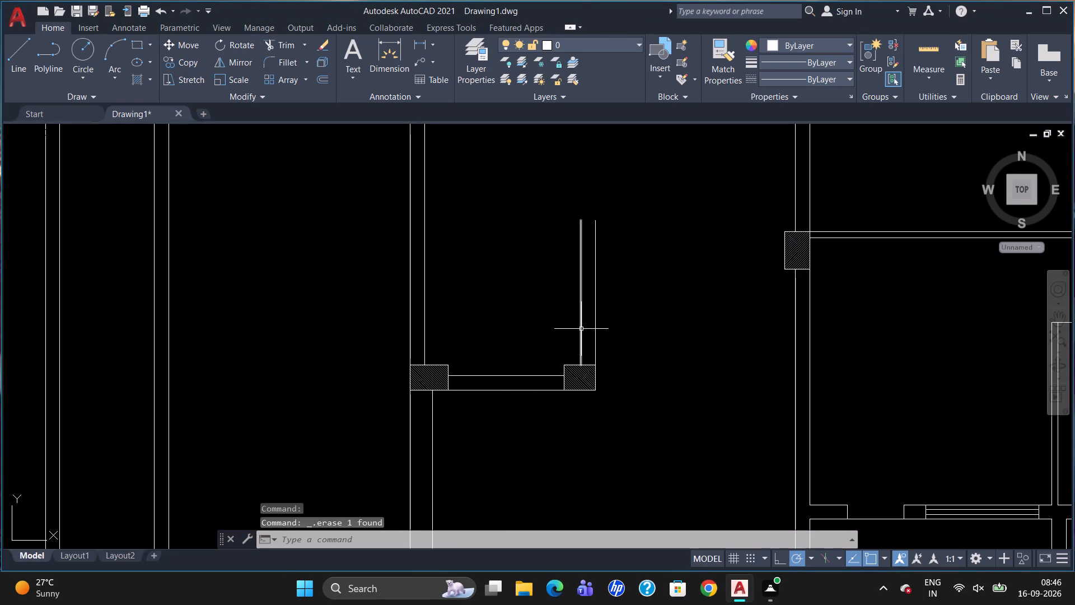
Delete the west face line of the new vertical wall above the east column.
click(581, 328)
click(596, 324)
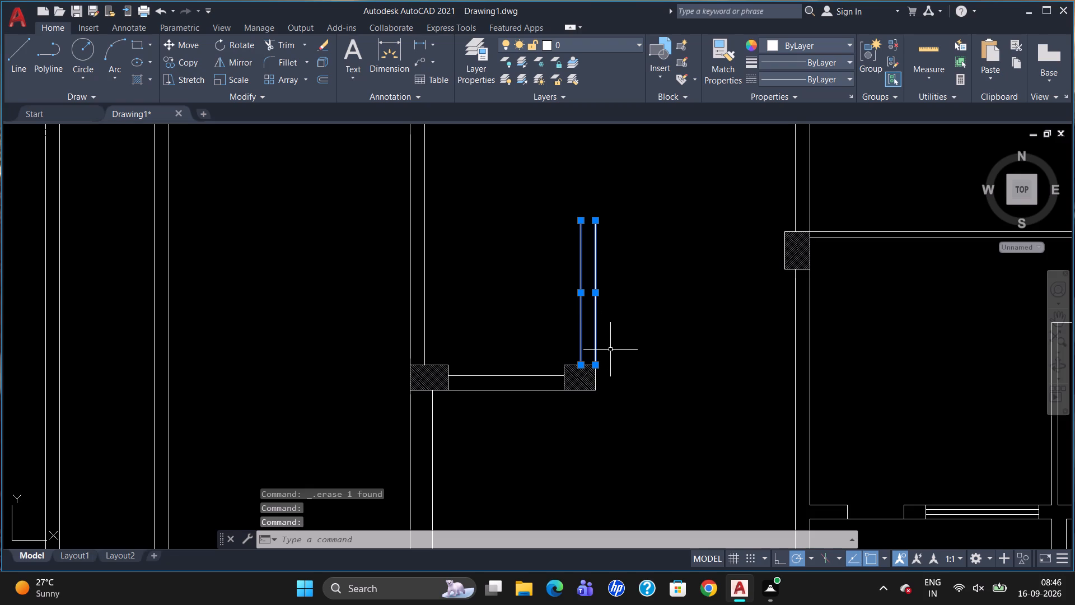
key(Escape)
click(581, 321)
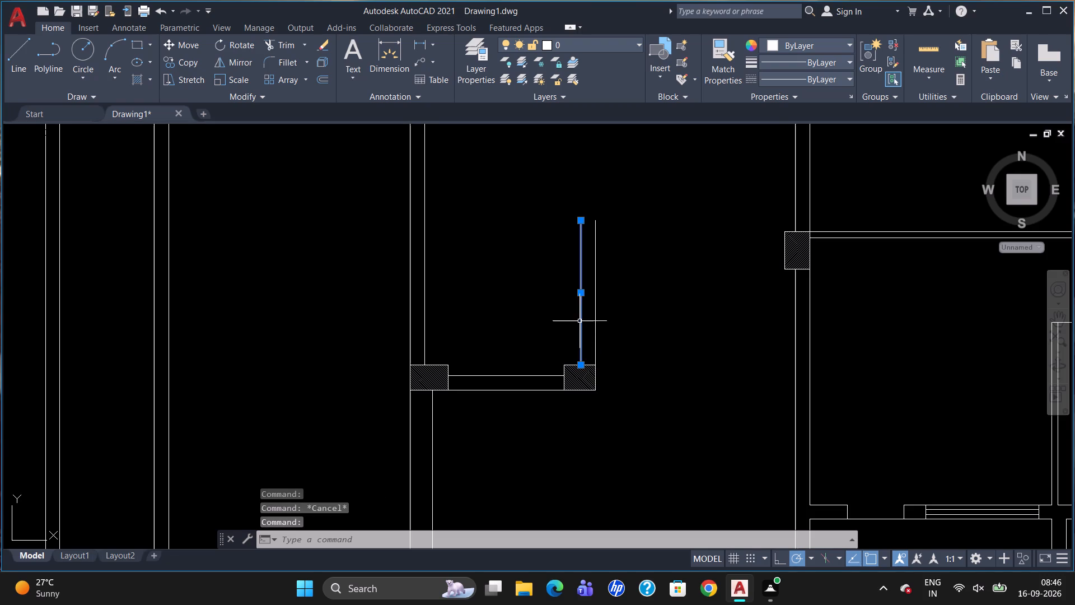
key(Delete)
Measure from the west wall's east face to the remaining vertical line with a linear dimension, and delete the dimension.
text(DL)
key(i)
key(Return)
click(426, 327)
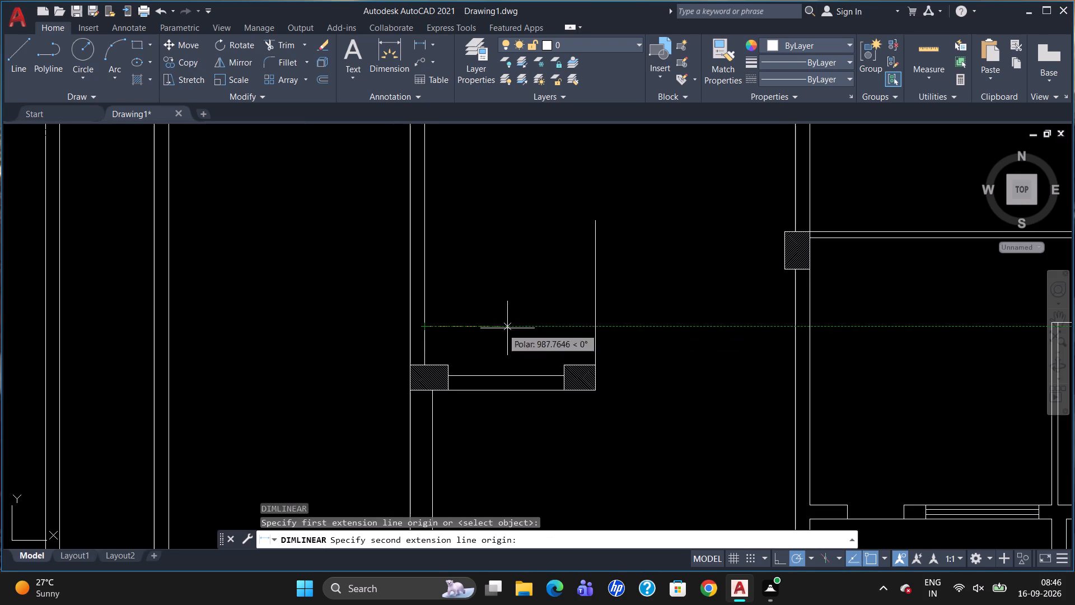
click(595, 322)
click(595, 322)
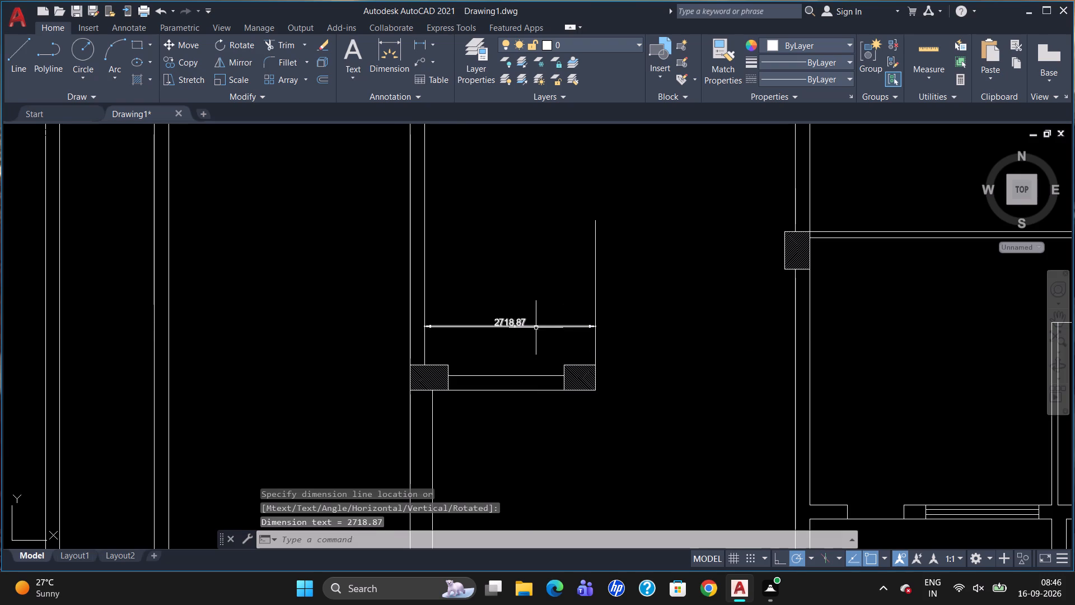
click(520, 323)
key(Delete)
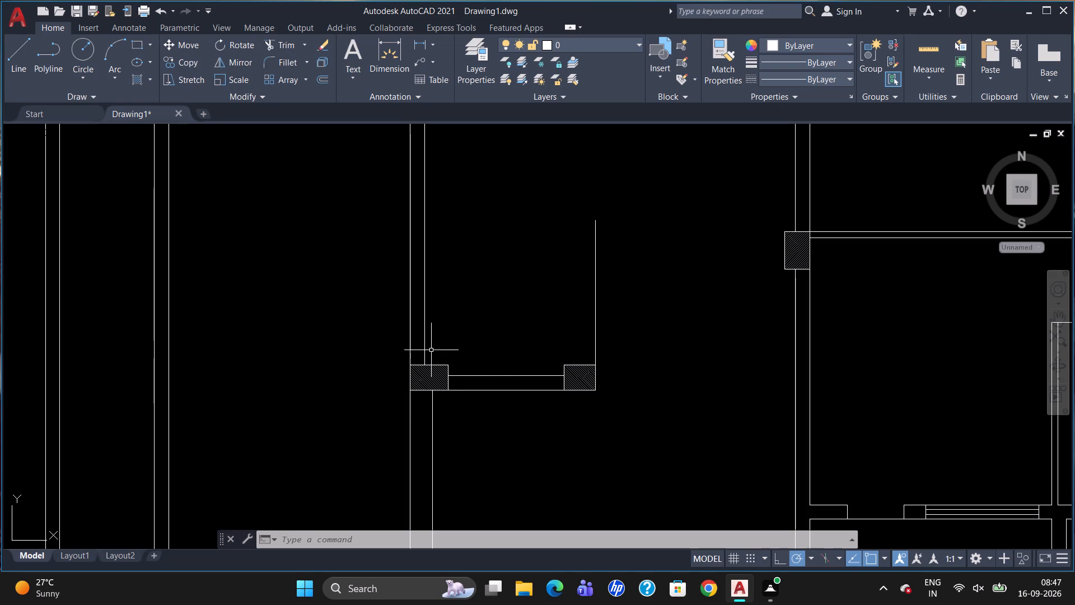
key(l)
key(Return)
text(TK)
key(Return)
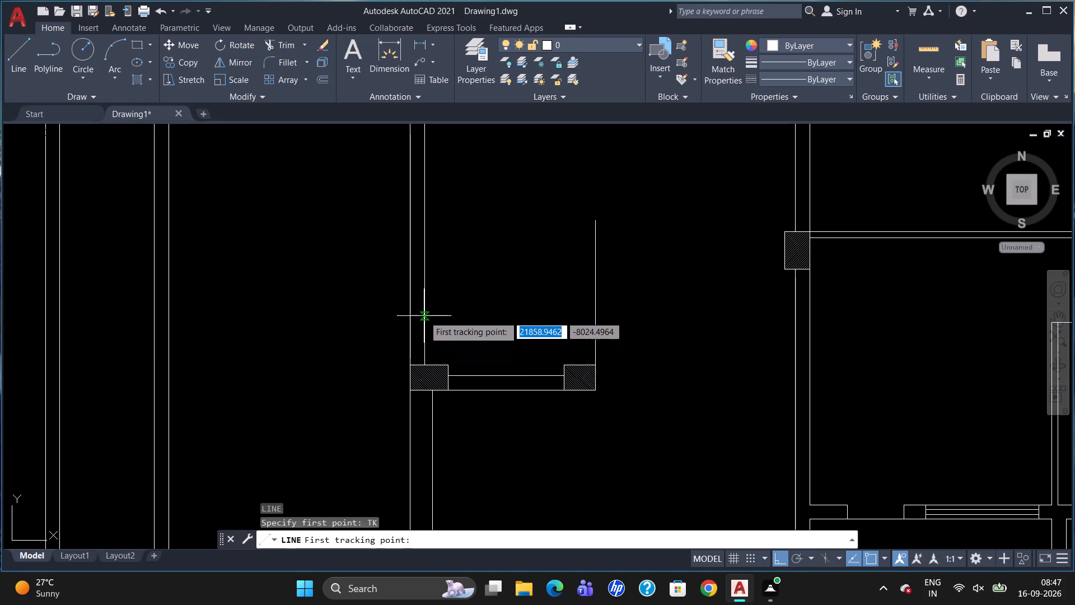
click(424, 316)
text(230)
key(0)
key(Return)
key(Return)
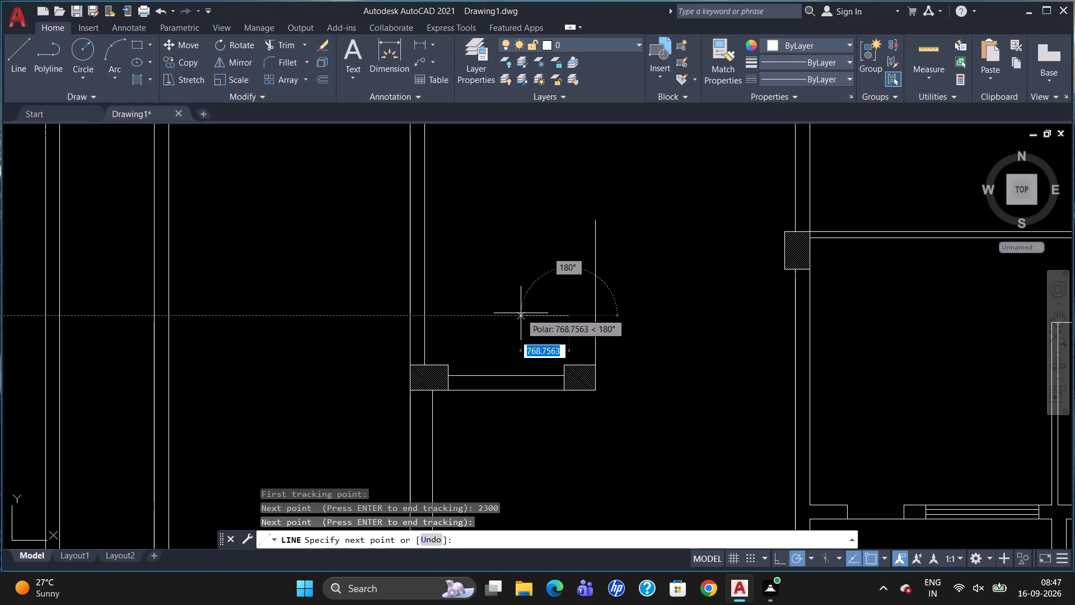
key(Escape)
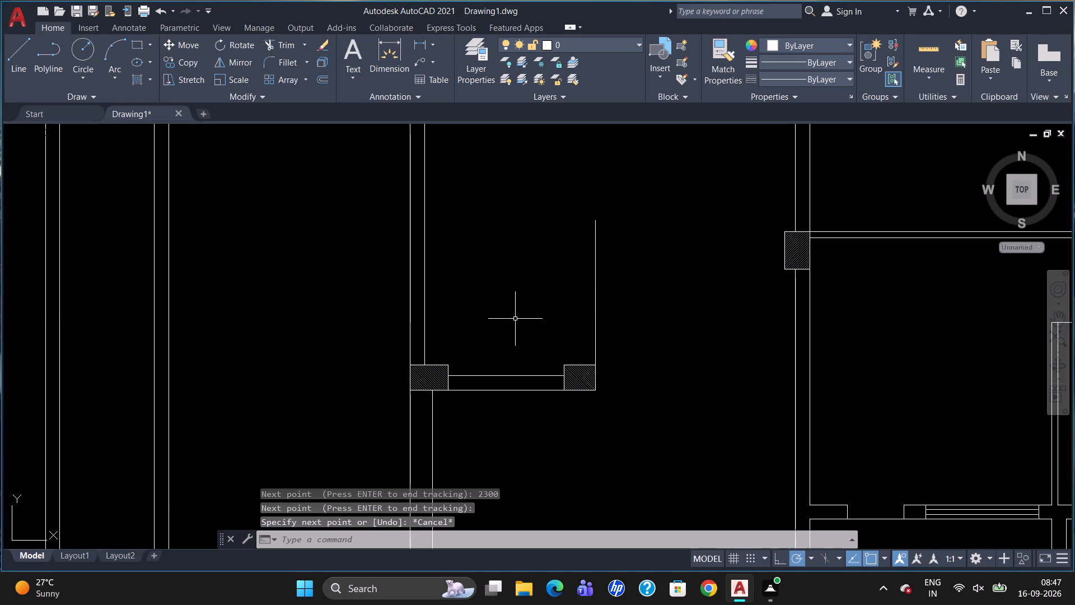
Draw a vertical line starting 2350 east of the west wall's east face, running north to about the existing line's top end.
key(l)
key(Return)
text(TK)
key(Return)
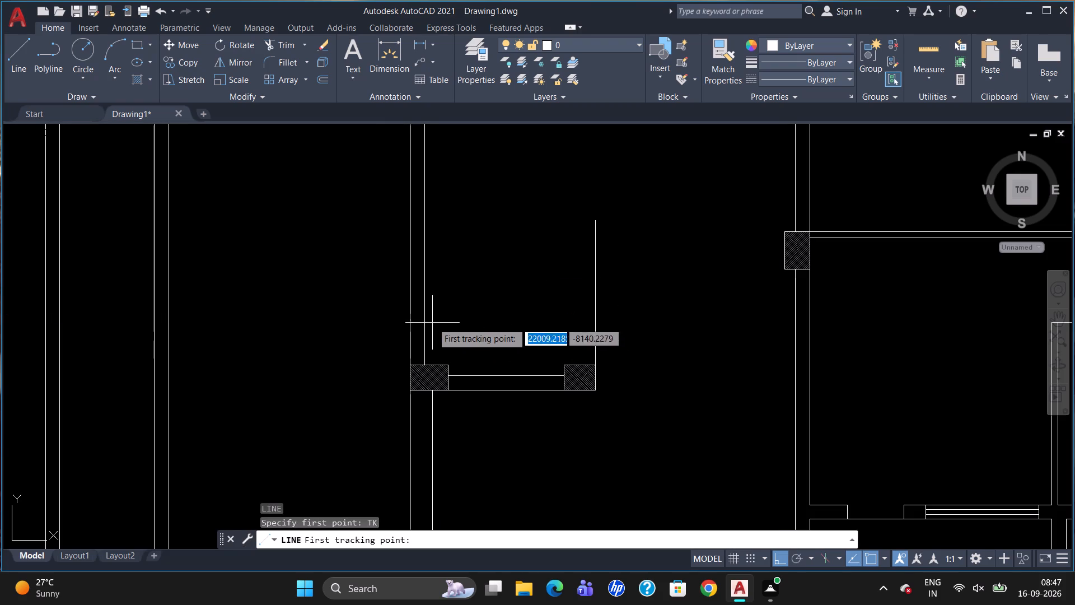
click(428, 320)
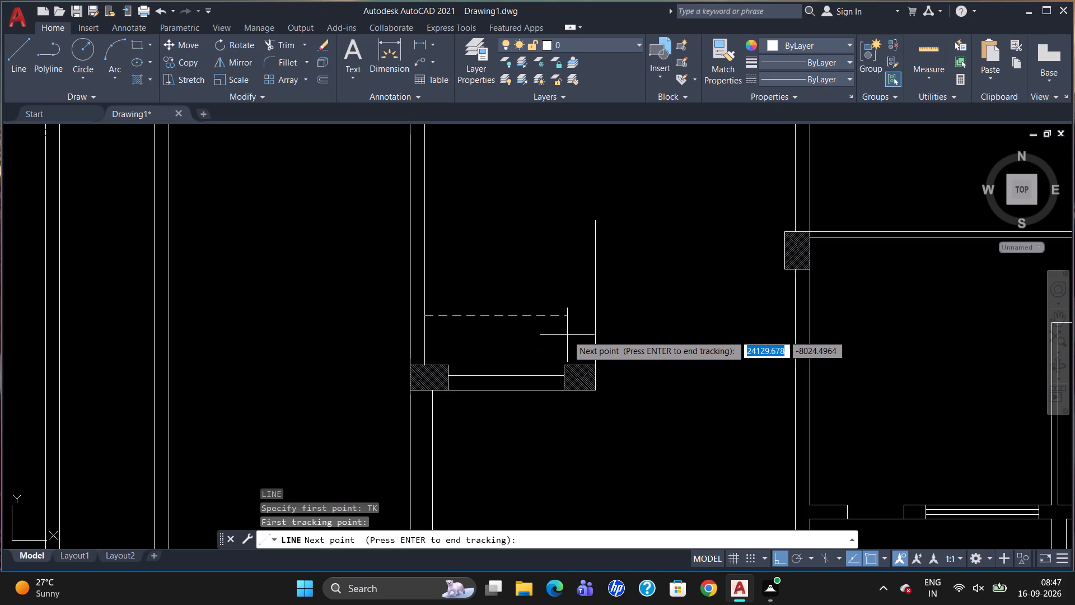
text(235)
key(0)
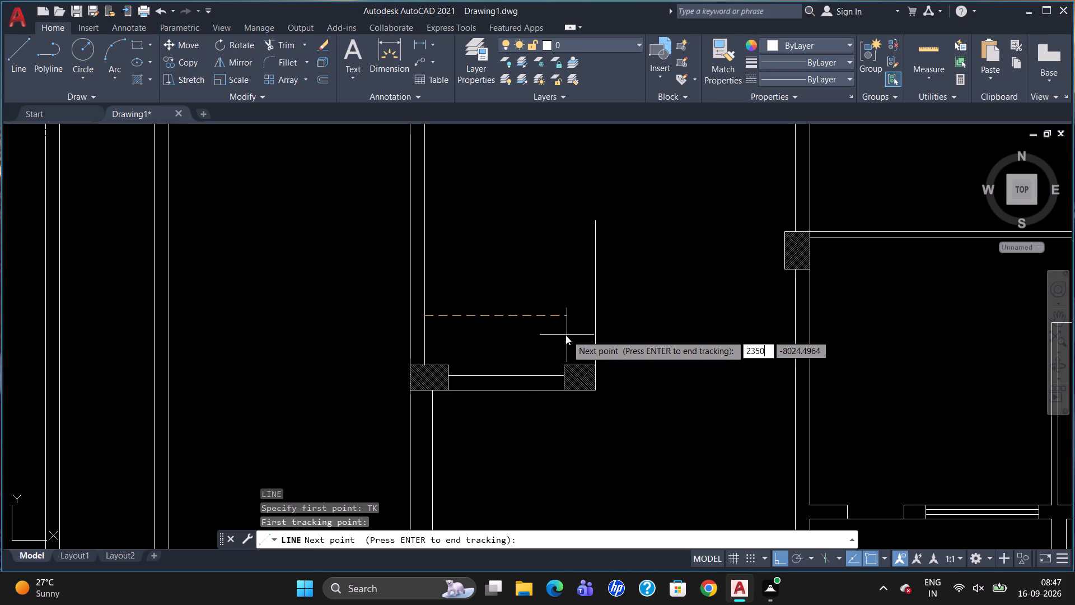
key(Return)
key(Return)
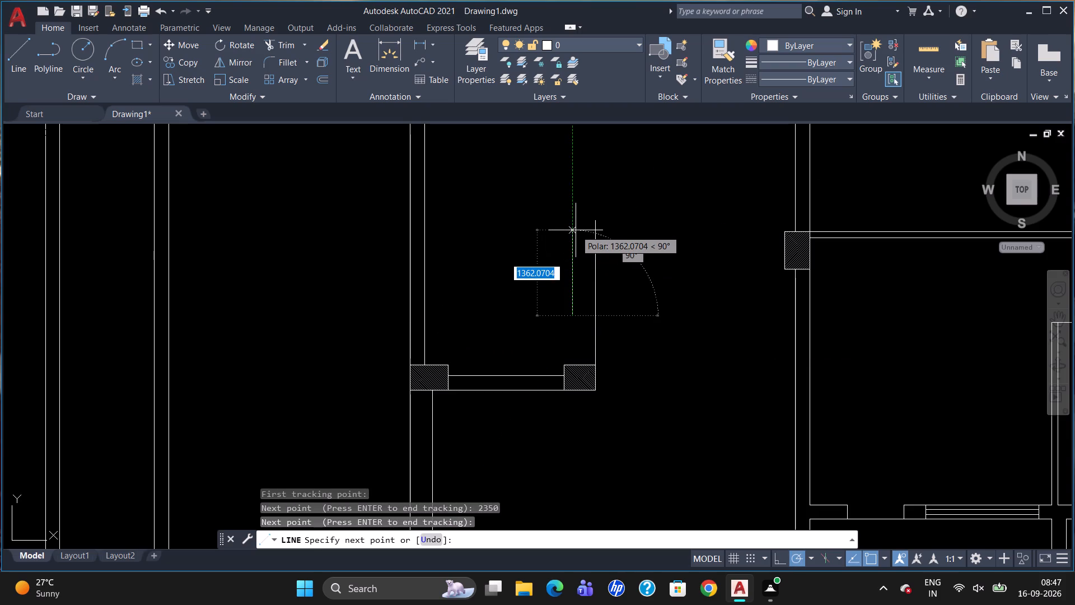
click(576, 219)
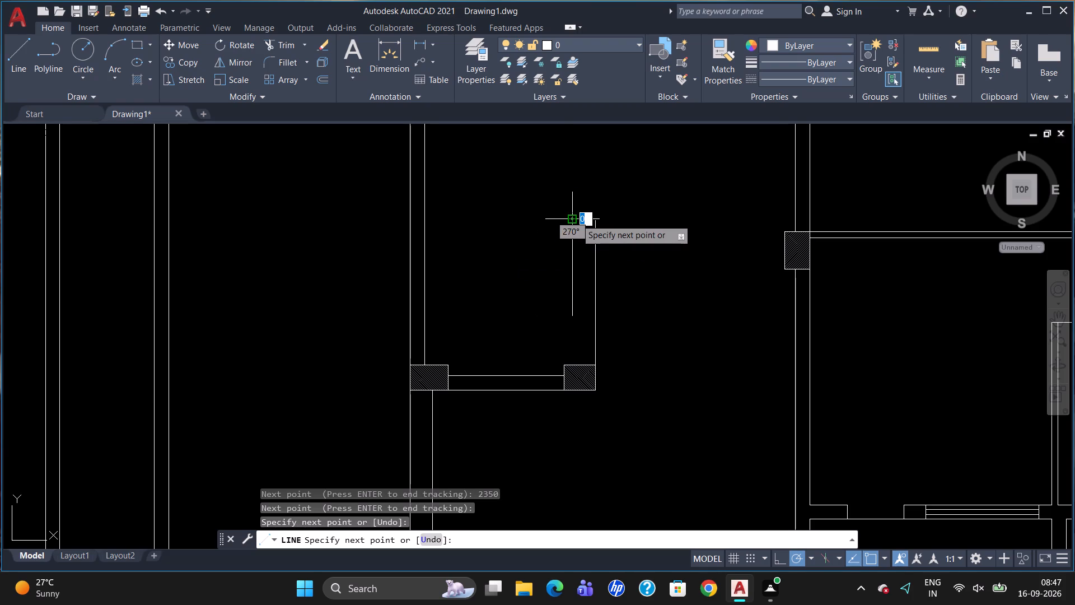
key(Escape)
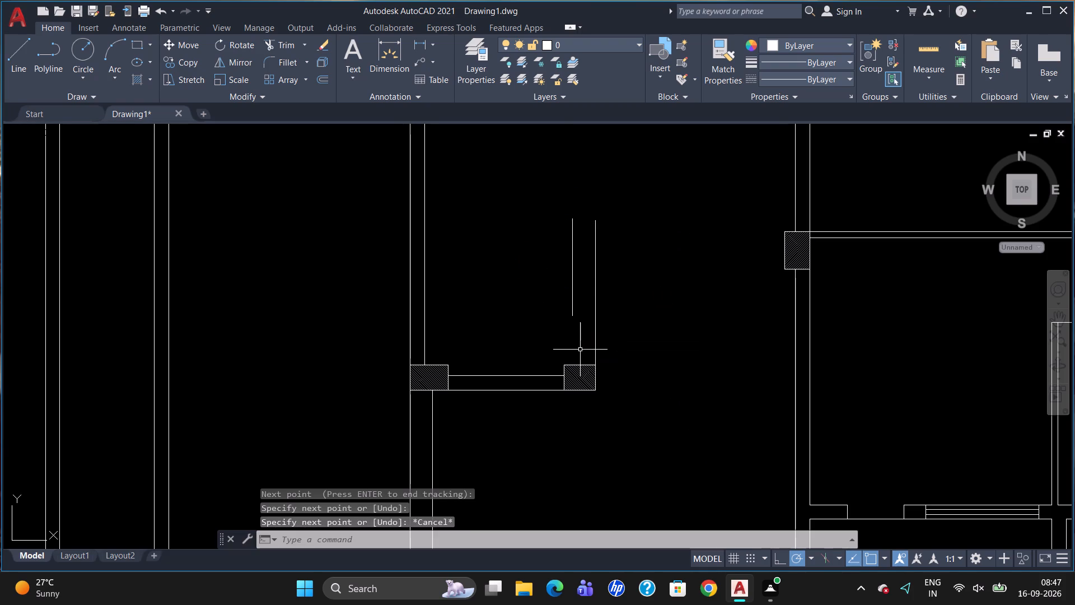
Draw a line from the new vertical line's lower end south to the east column's top edge.
key(l)
key(Return)
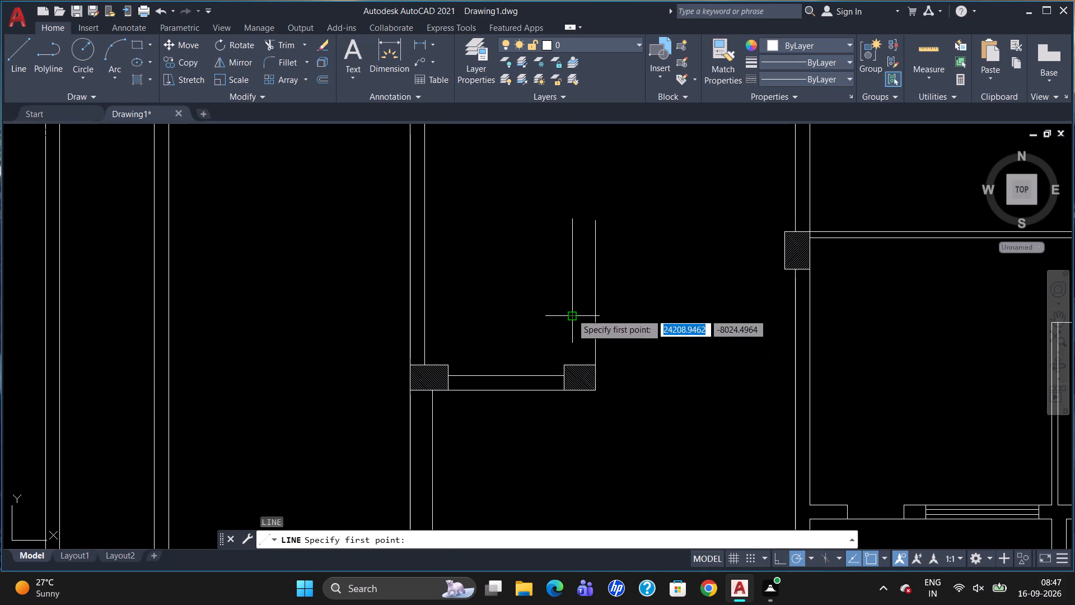
click(572, 314)
click(570, 362)
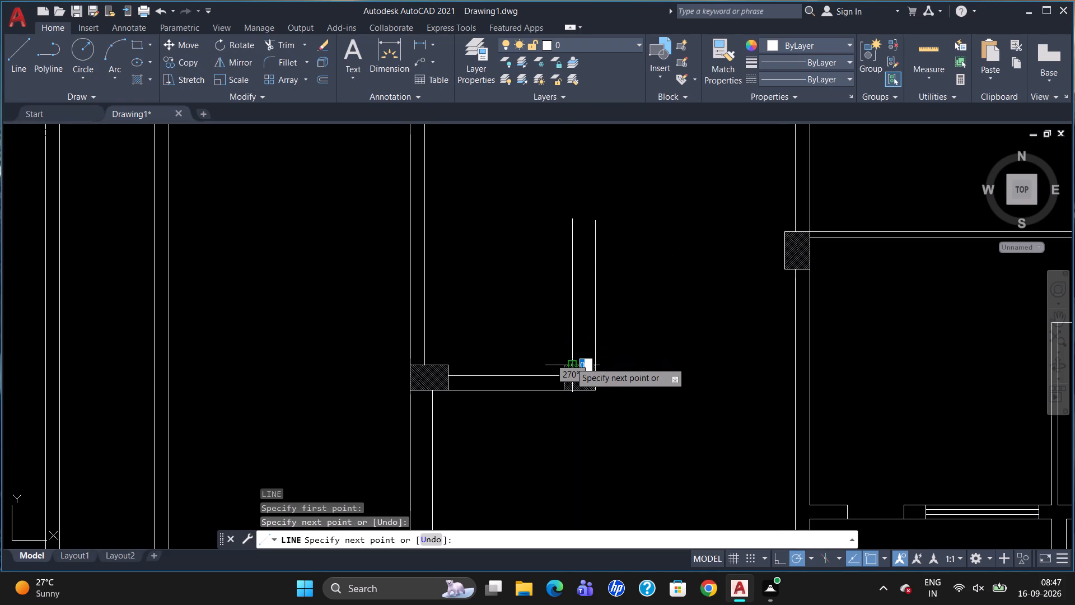
key(Escape)
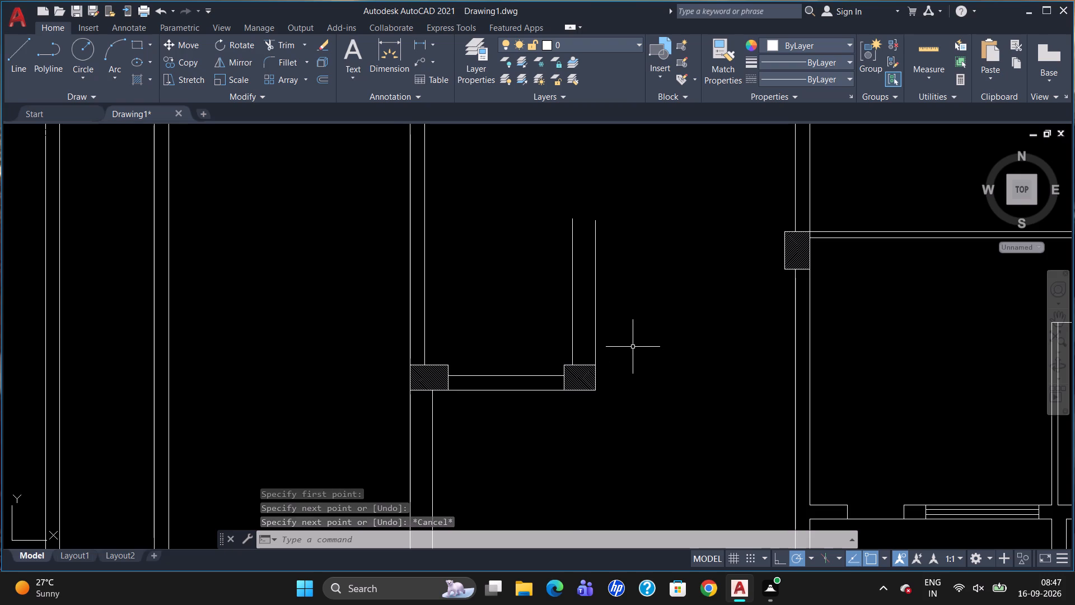
Delete the old vertical line rising from the east column's top east corner.
click(597, 315)
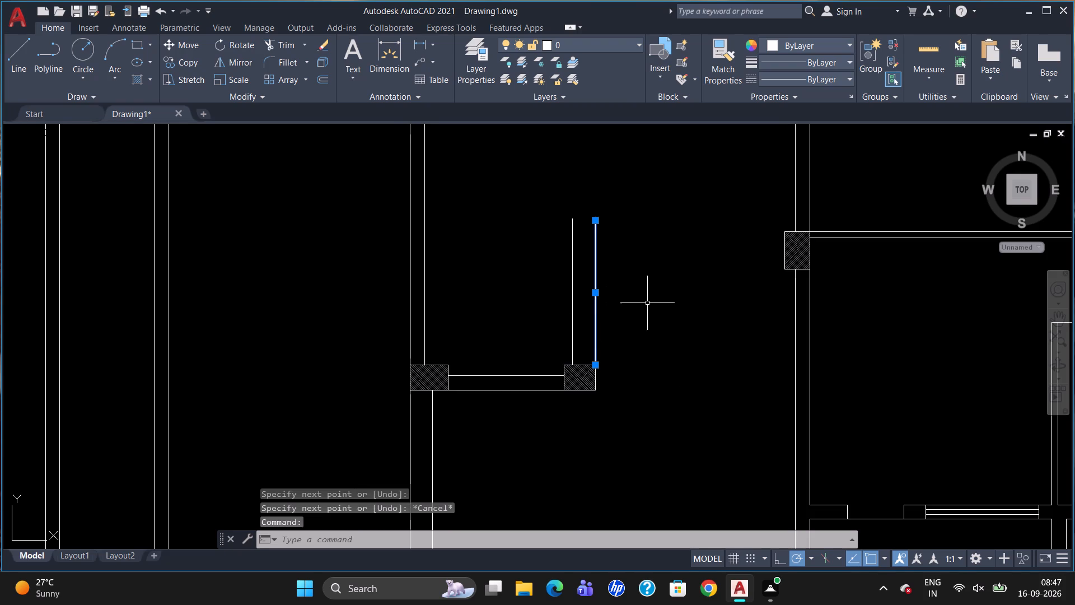
key(Delete)
Join the two collinear vertical segments above the east column into one line.
click(573, 318)
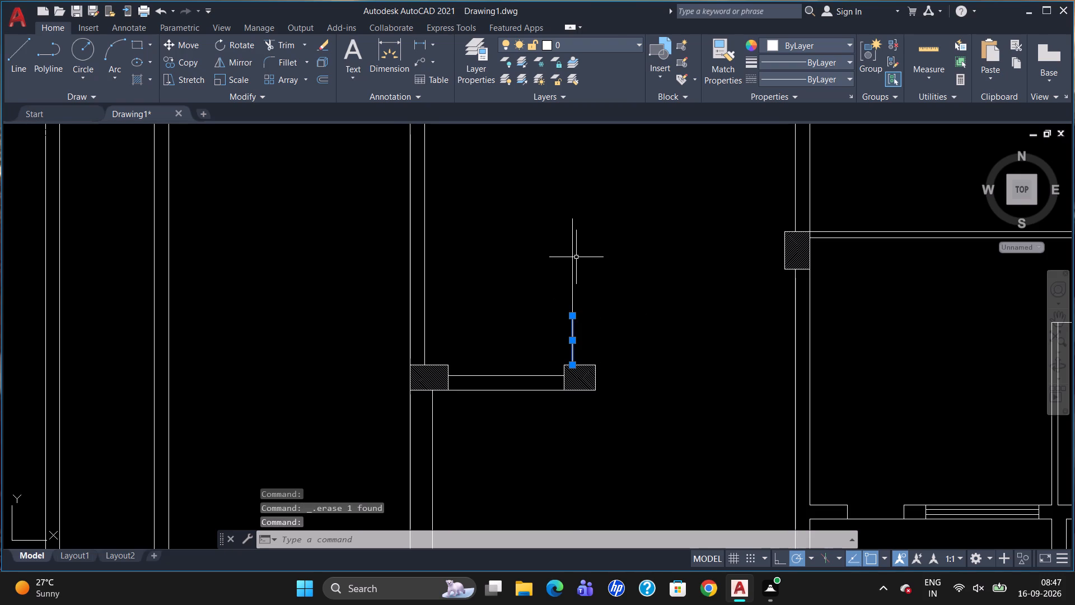
click(569, 261)
click(574, 257)
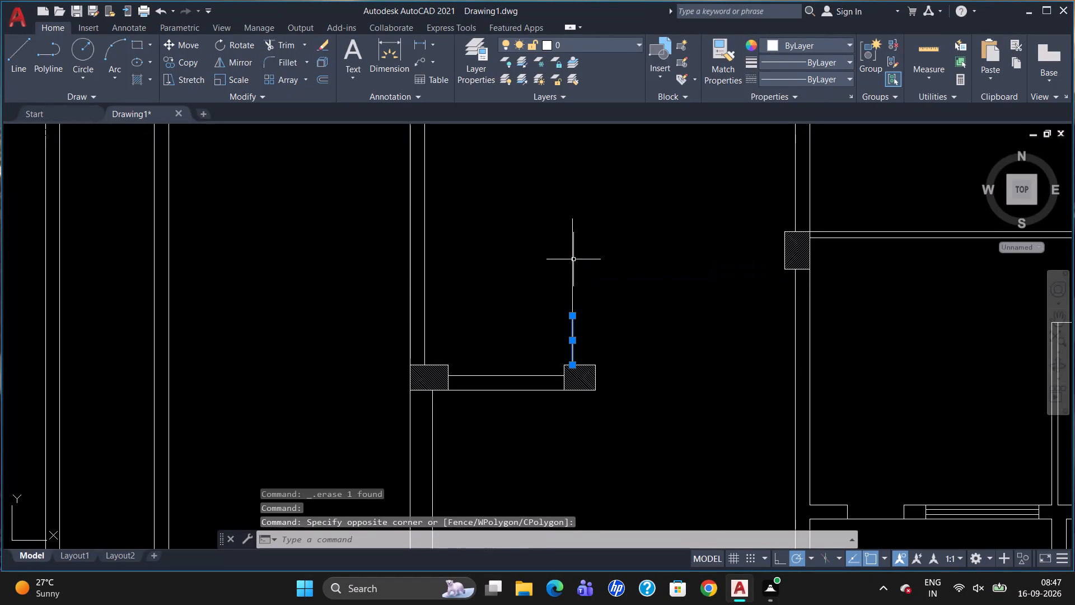
click(571, 263)
key(j)
key(Return)
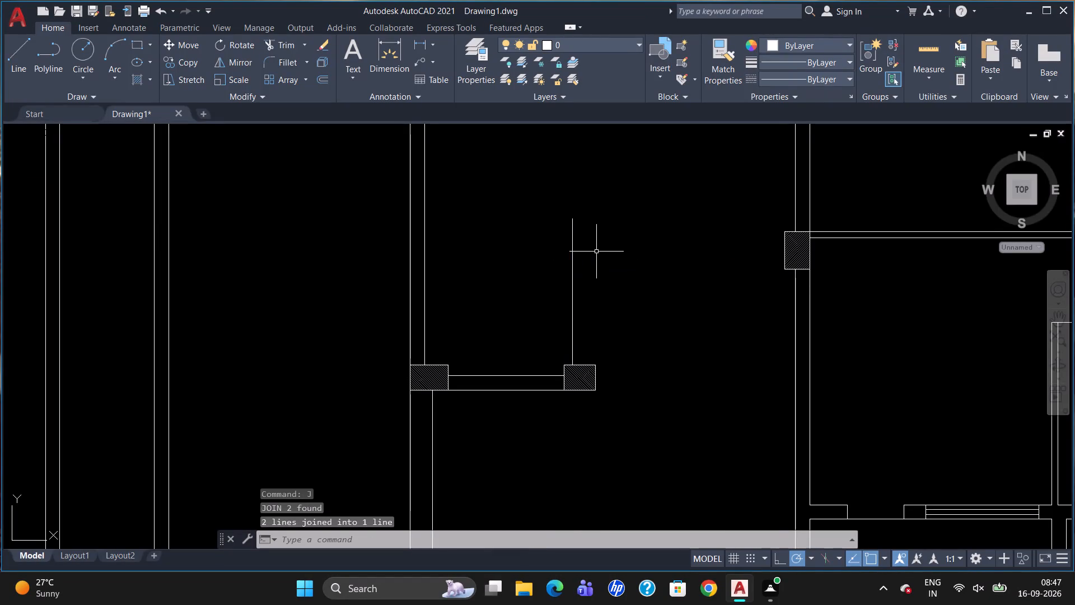
Offset the joined vertical line 230 eastward to form the wall's second face.
key(o)
key(Return)
key(2)
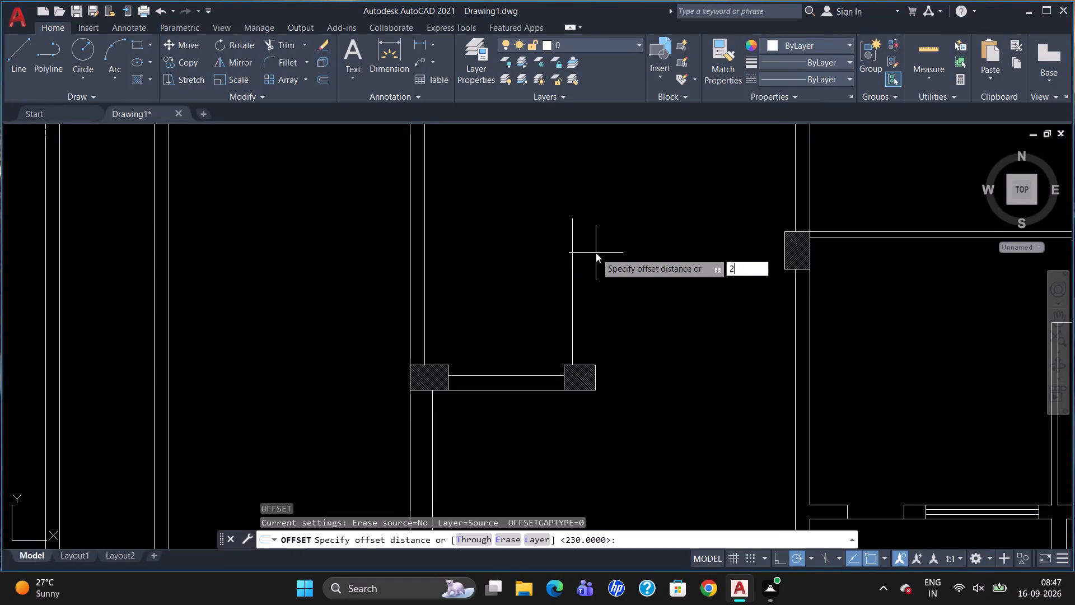
key(3)
key(0)
key(Return)
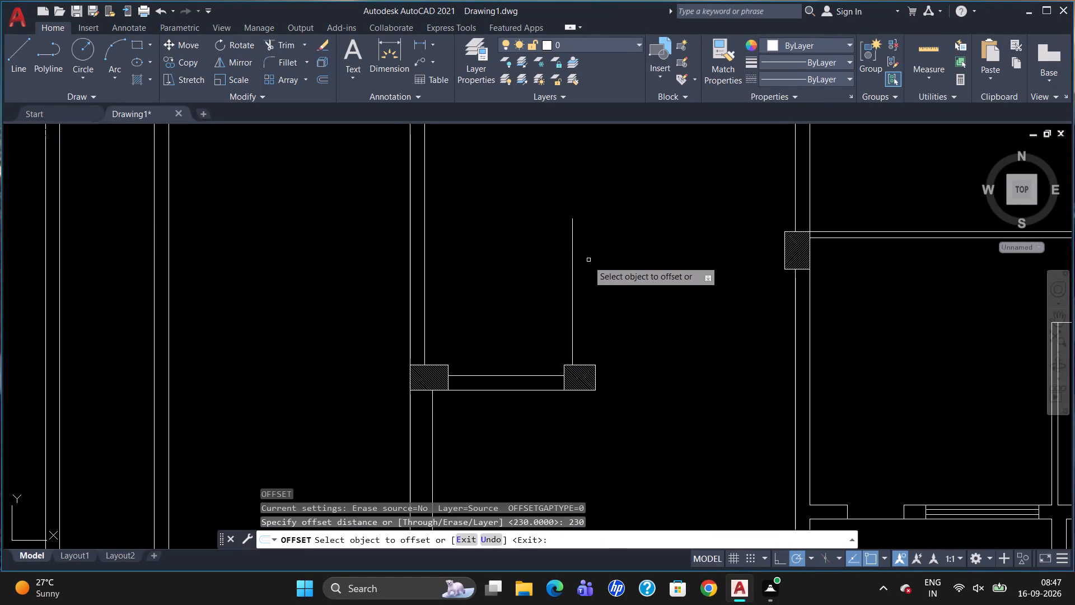
click(573, 282)
click(586, 290)
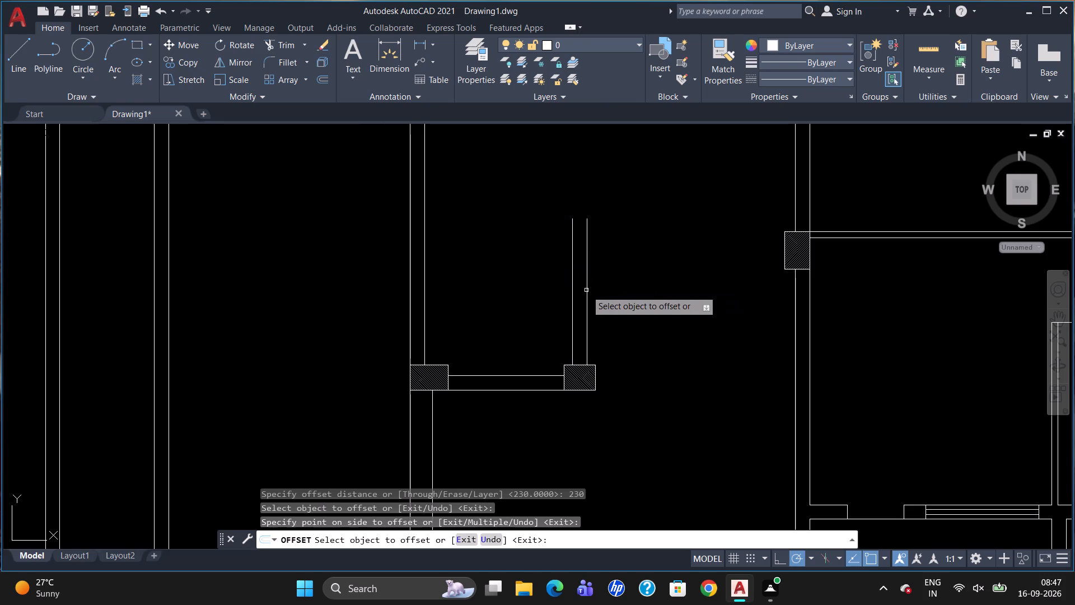
key(Escape)
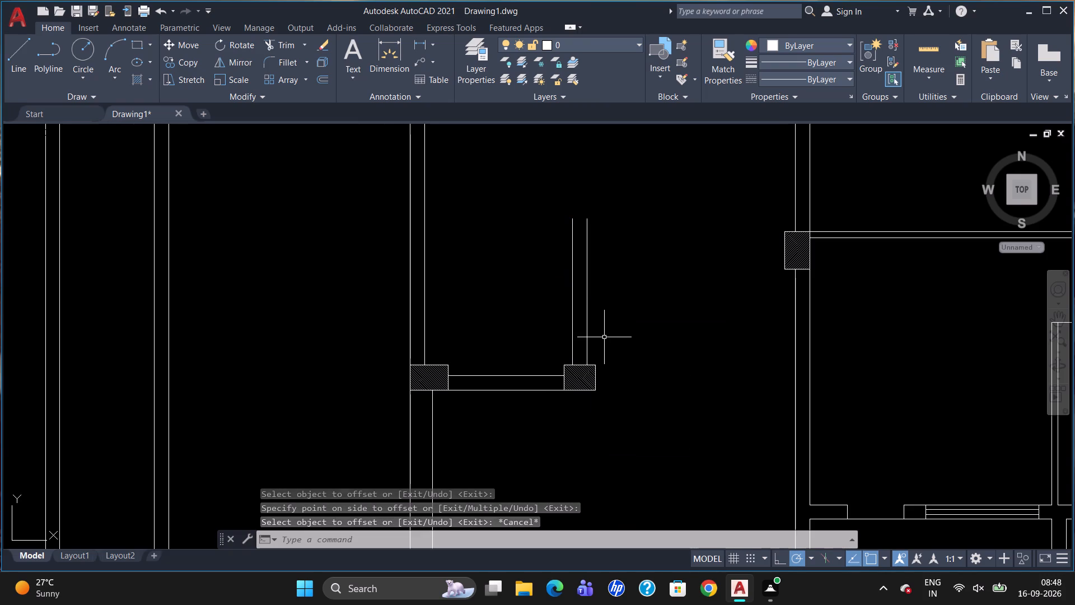
Move the hatched east column west so its top east corner meets the outer face line of the vertical wall.
click(582, 378)
key(m)
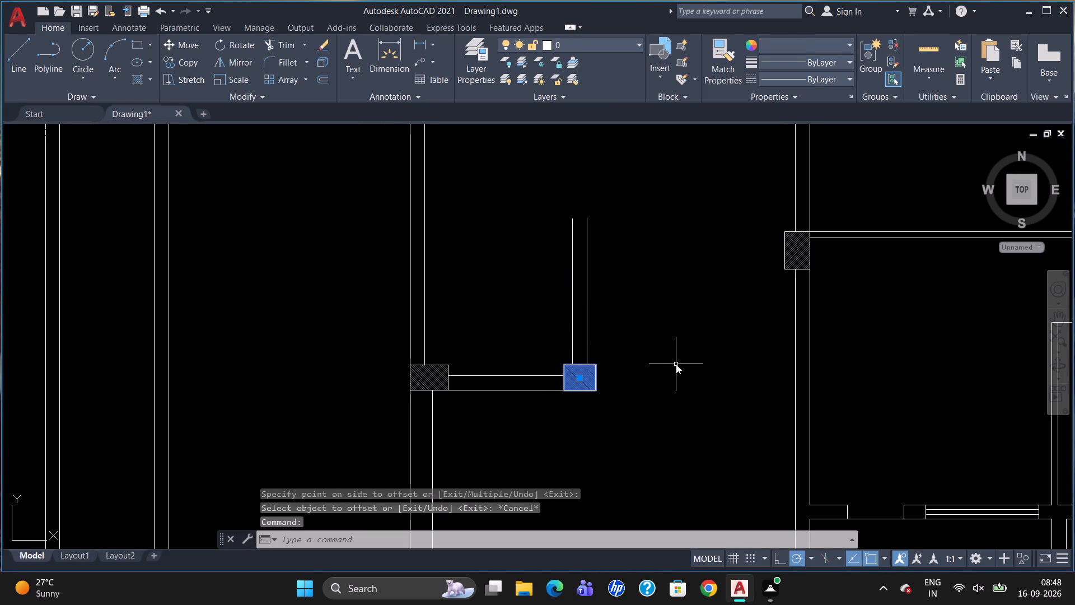
key(Return)
click(593, 365)
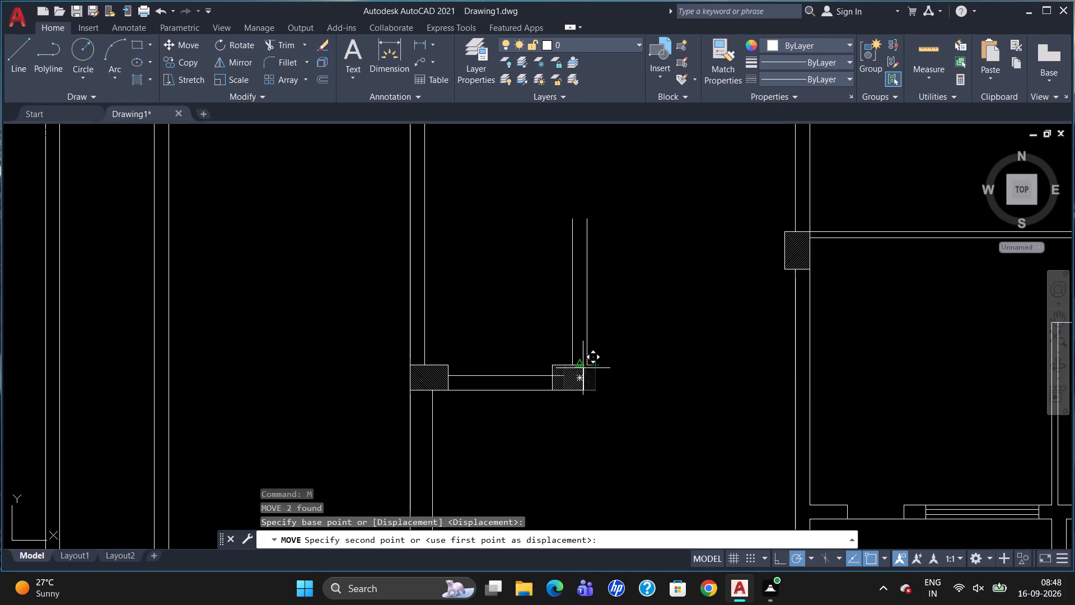
scroll(582, 367, up, 3)
click(607, 365)
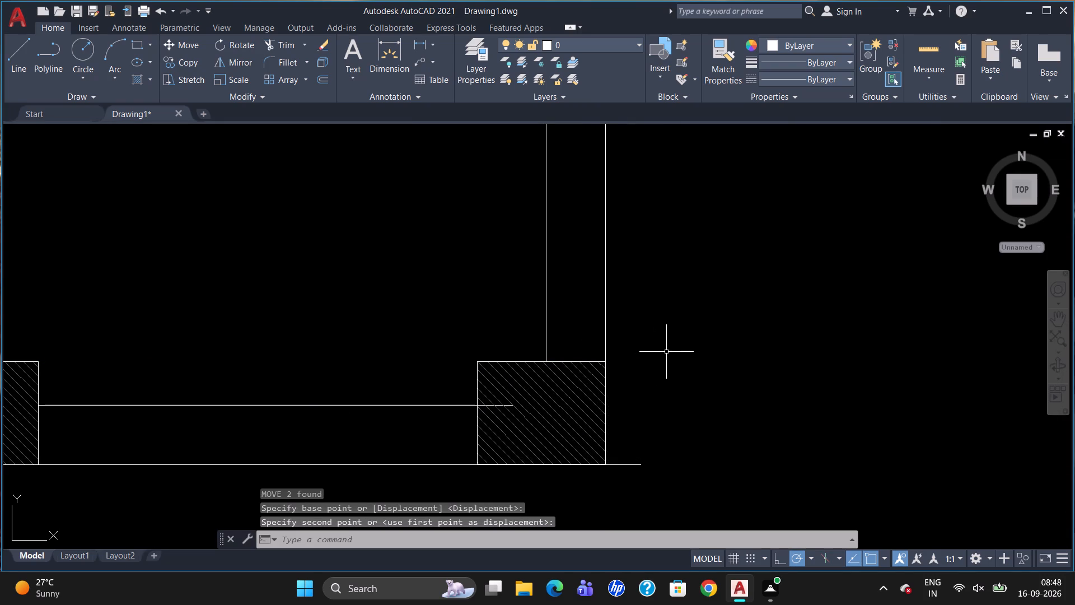
key(Escape)
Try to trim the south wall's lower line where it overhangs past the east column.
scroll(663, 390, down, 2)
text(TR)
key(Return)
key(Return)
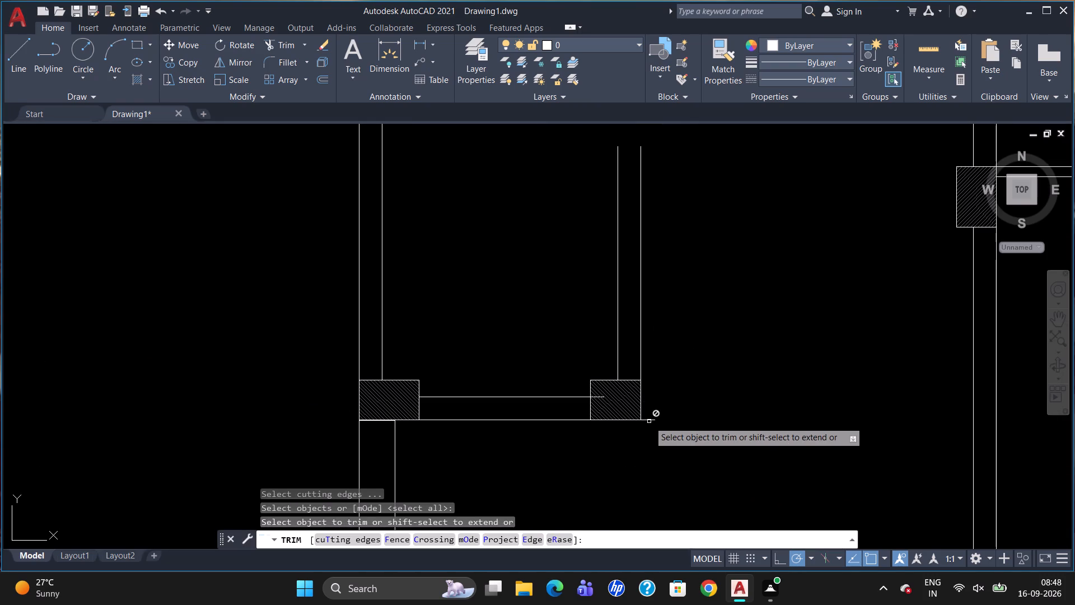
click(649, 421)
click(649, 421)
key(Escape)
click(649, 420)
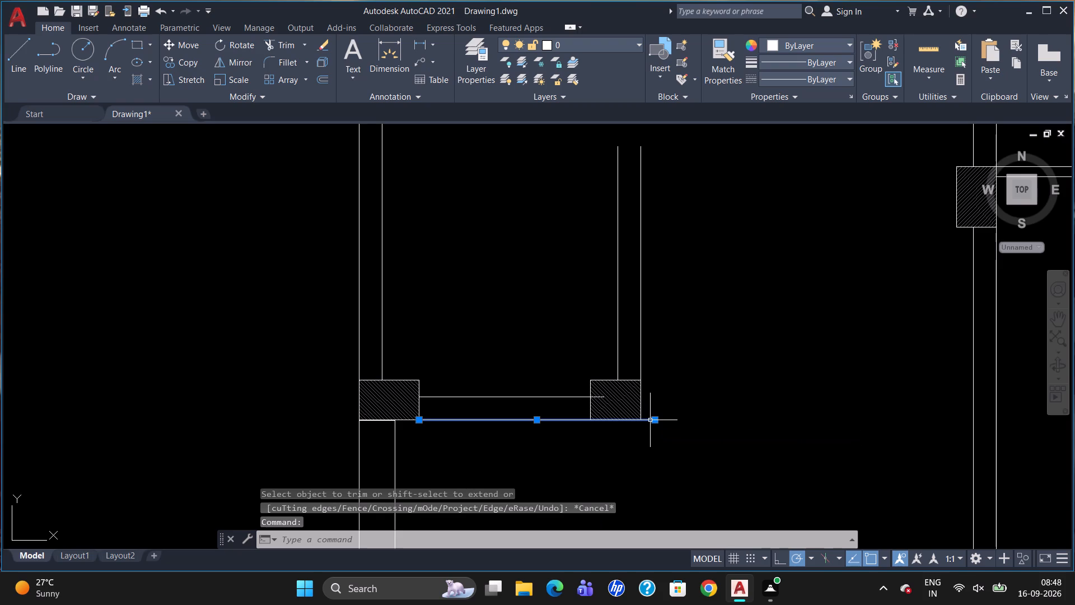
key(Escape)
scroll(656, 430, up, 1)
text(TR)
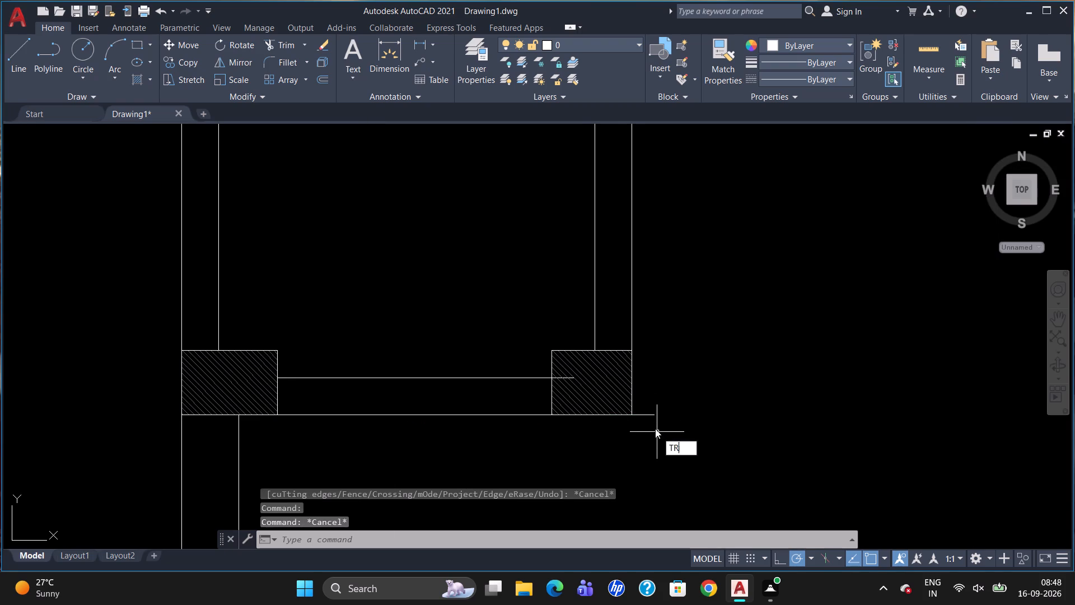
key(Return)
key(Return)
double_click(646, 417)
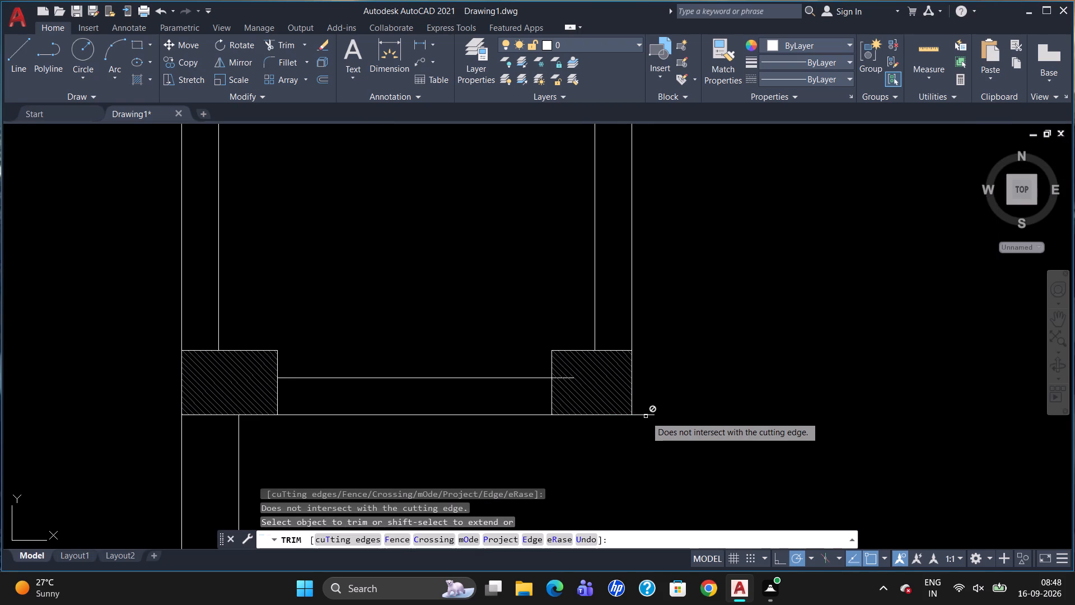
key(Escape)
Break the south wall's lower line at the east column's bottom east corner and delete the overhanging piece.
key(b)
key(r)
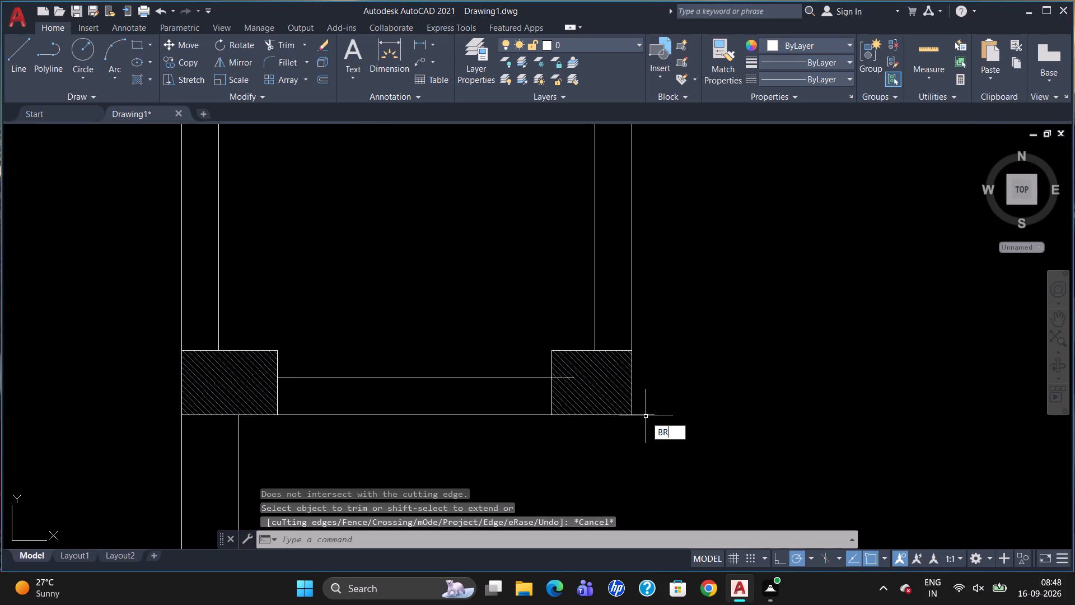
click(665, 463)
click(648, 415)
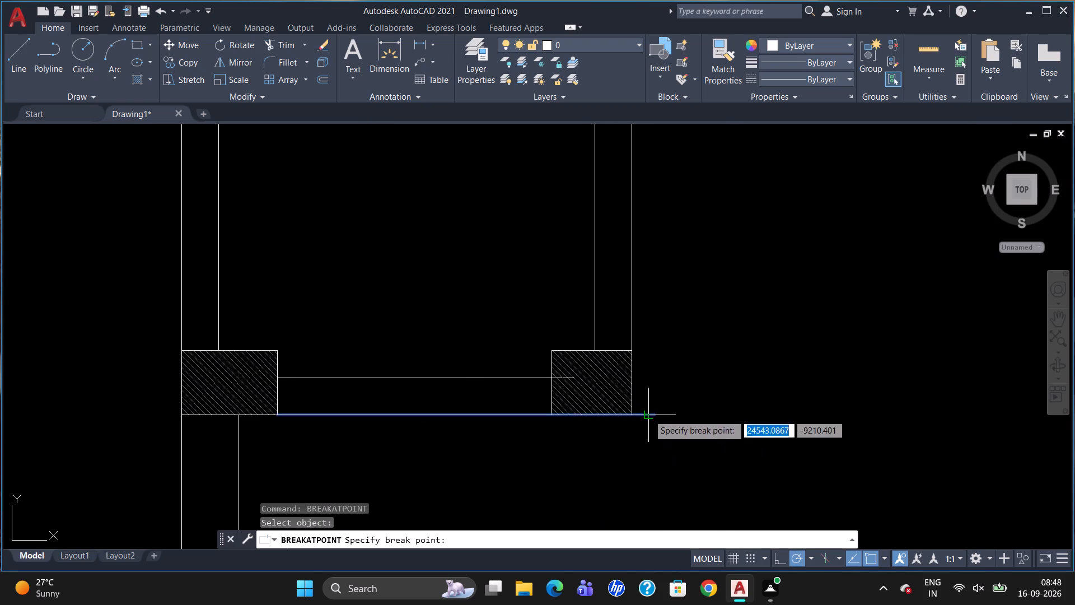
click(633, 413)
click(640, 415)
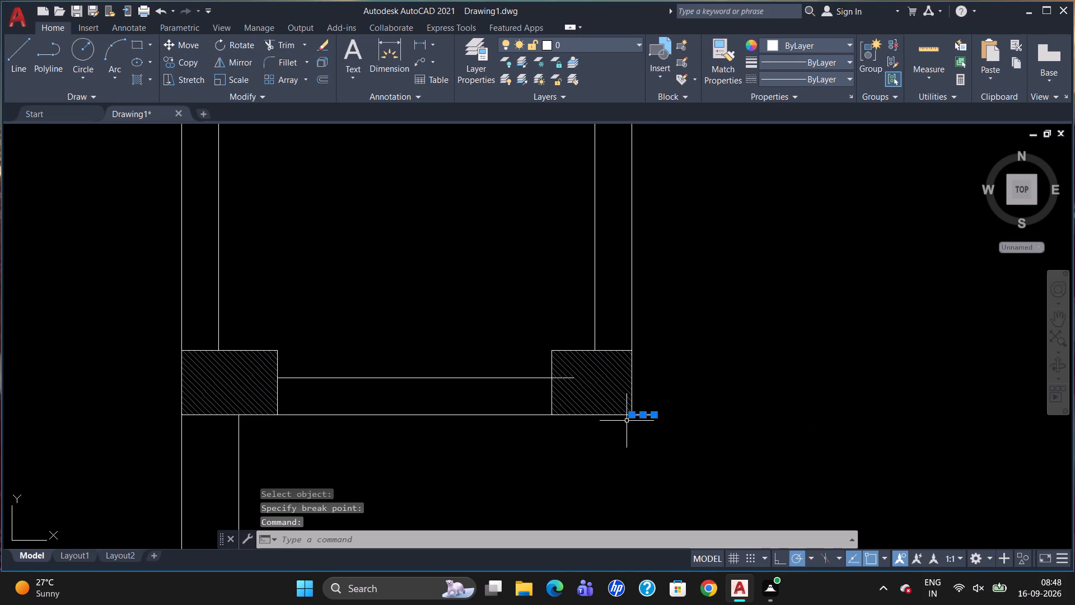
key(Delete)
Break the south wall's upper line at the east column's west edge and delete the stub inside the column.
scroll(612, 412, up, 1)
scroll(540, 362, up, 1)
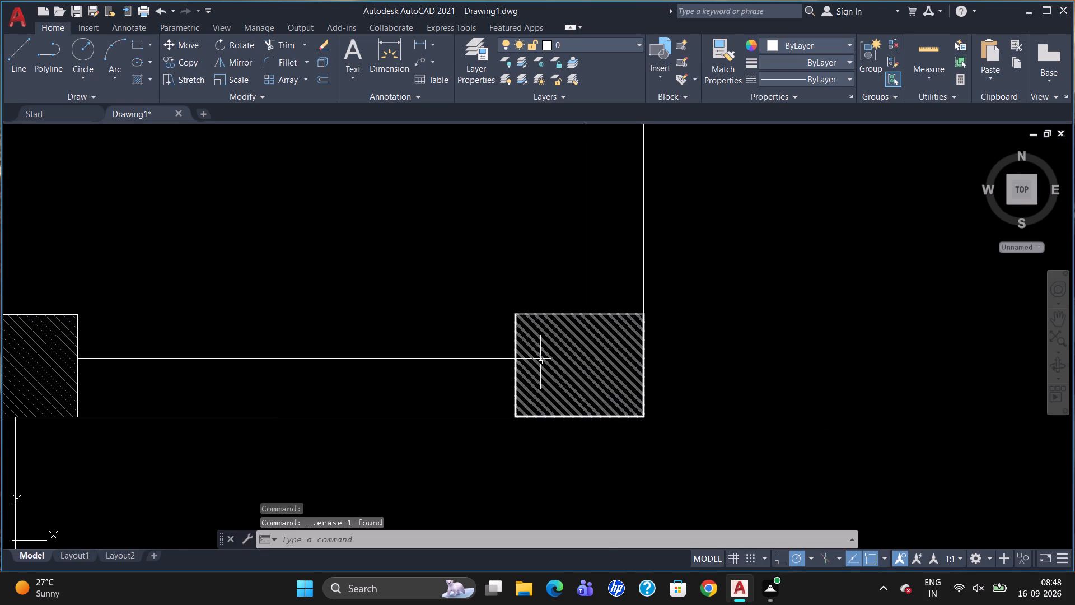
scroll(539, 363, up, 2)
text(BR)
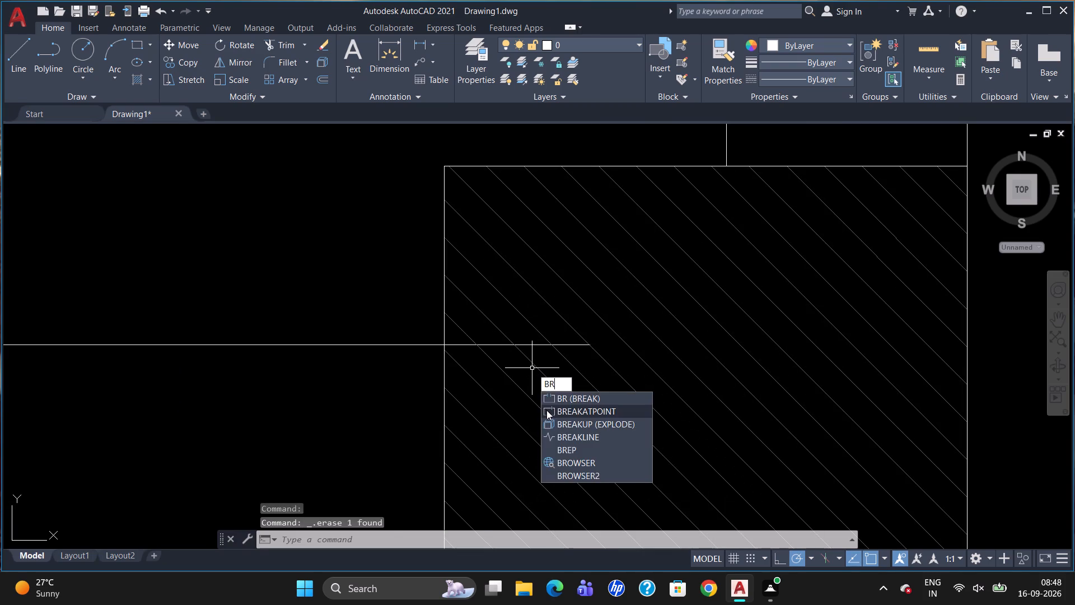
click(547, 410)
click(435, 345)
click(444, 344)
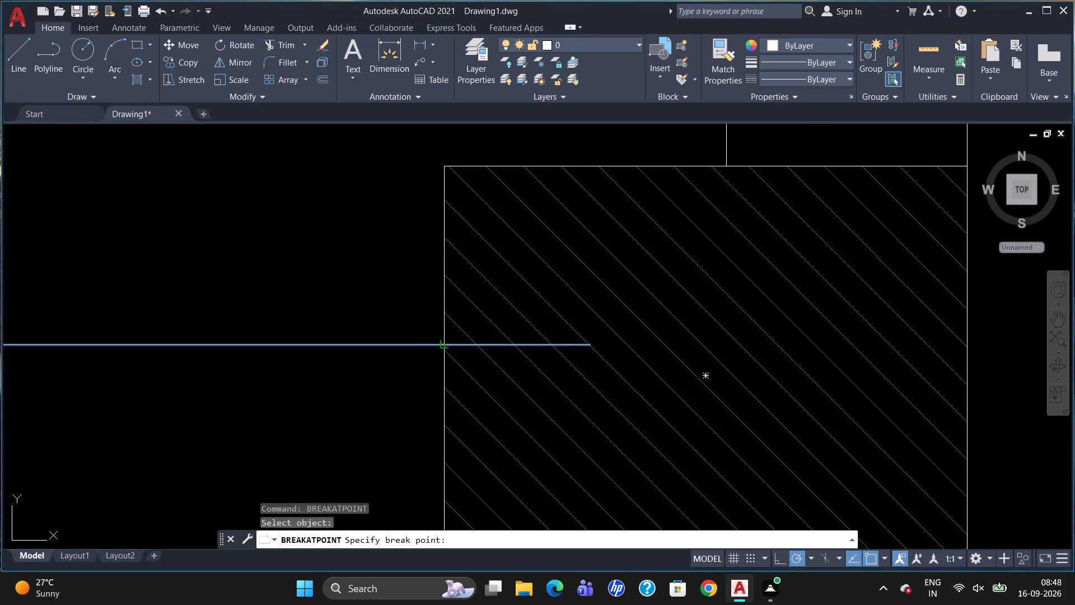
click(461, 345)
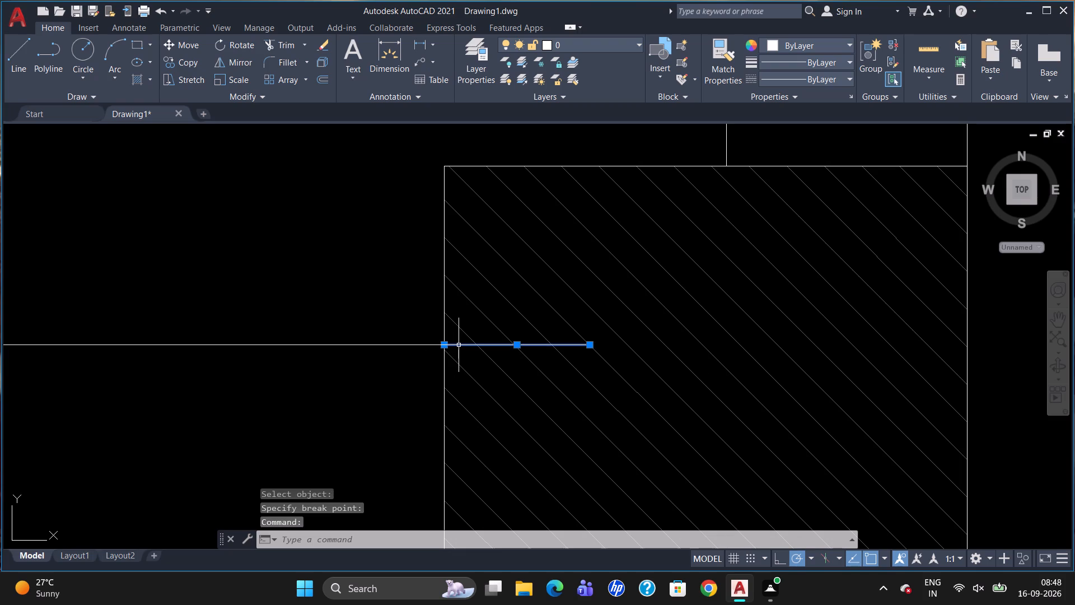
key(Delete)
Measure the clear width between the small room's west and east walls with a temporary linear dimension, and delete it.
scroll(616, 377, down, 7)
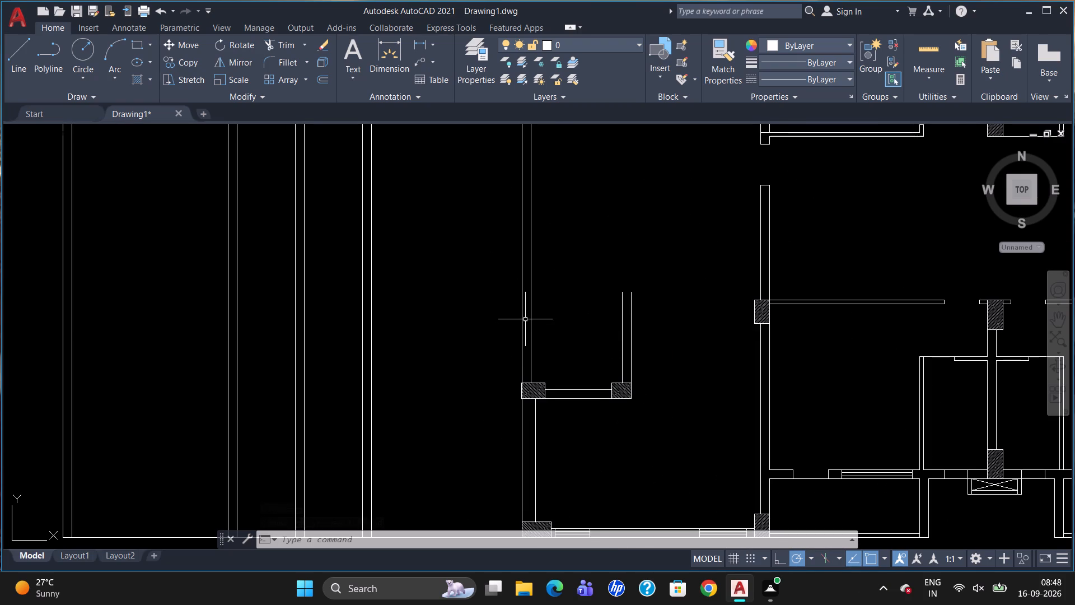
key(d)
text(LI)
key(Return)
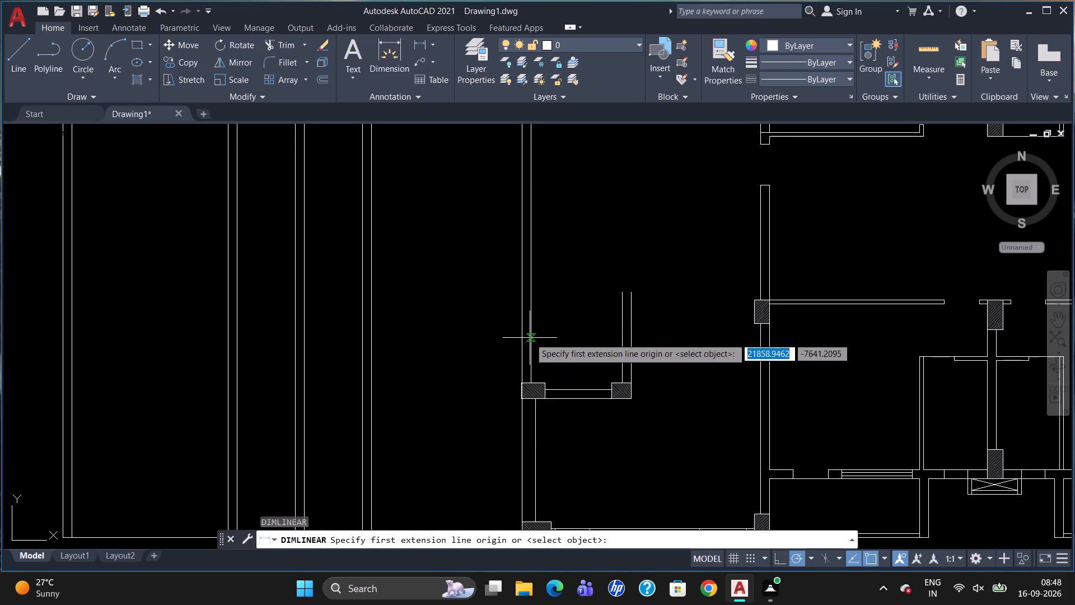
click(530, 338)
click(623, 342)
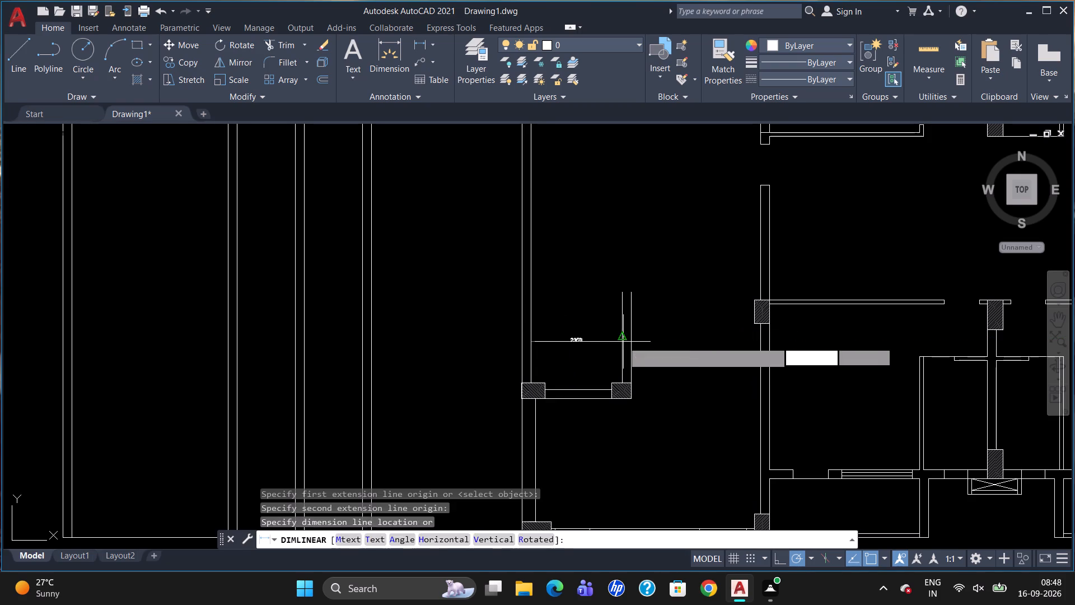
click(620, 343)
click(582, 337)
key(Delete)
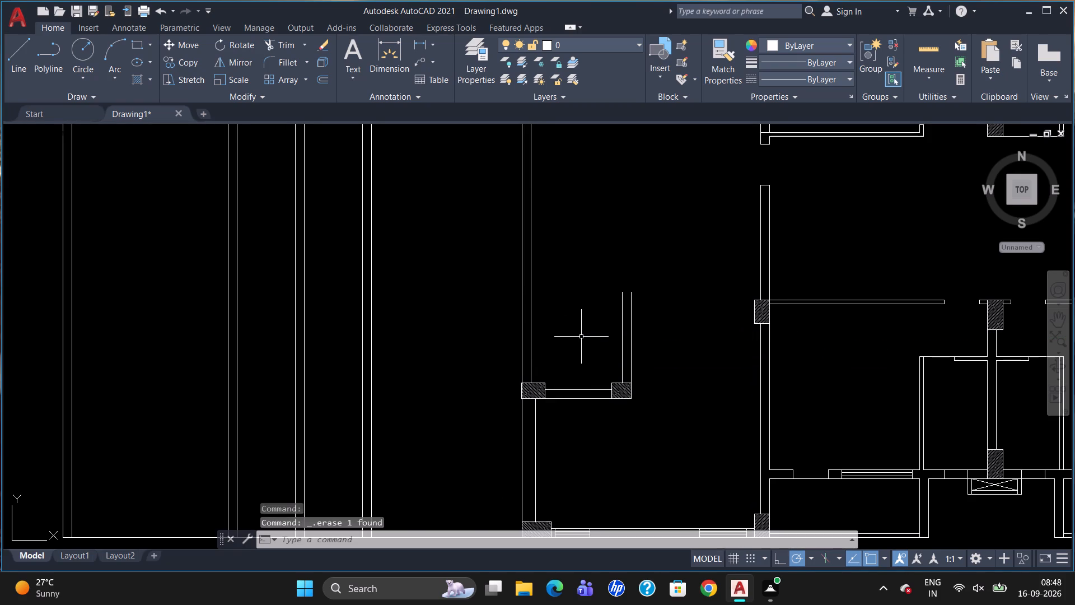
Draw a horizontal line from a point tracked 2300 north of the south wall's inner line middle to the east wall's inner face.
scroll(597, 302, up, 1)
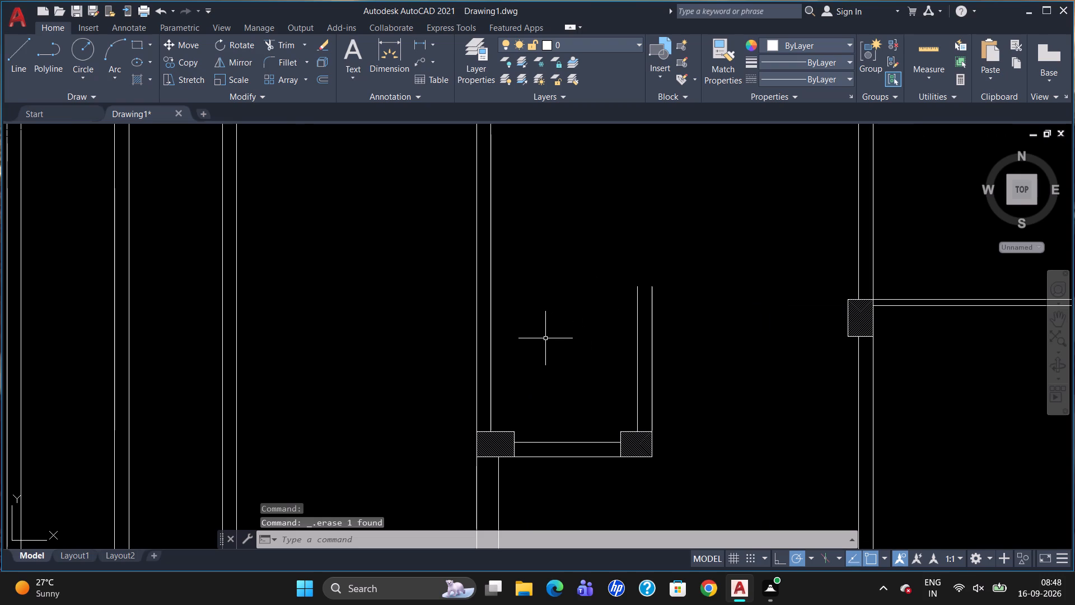
key(l)
key(Return)
text(TK)
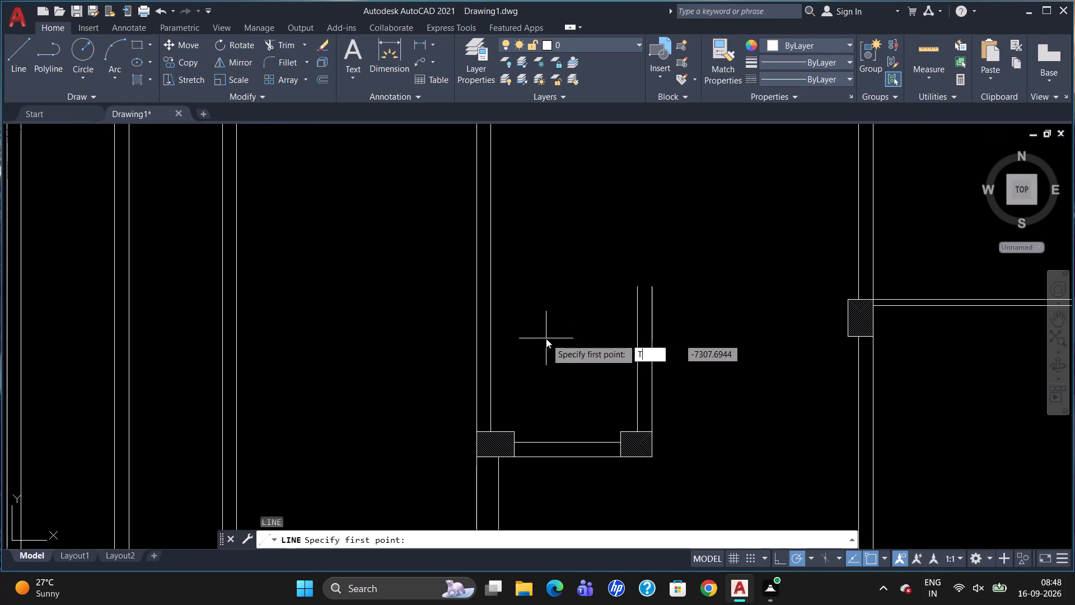
key(Return)
click(567, 442)
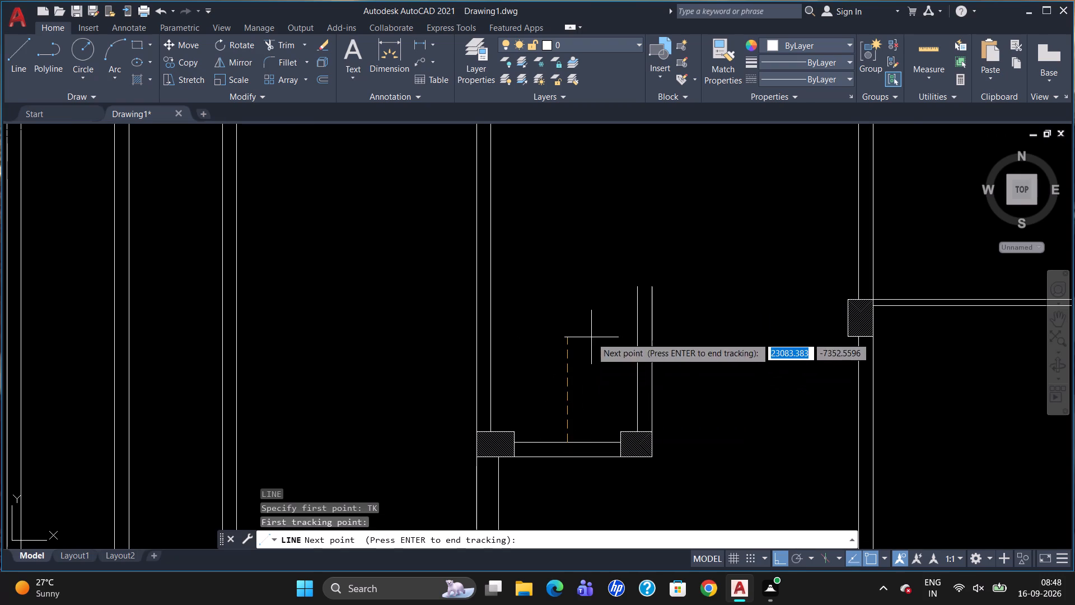
text(2300)
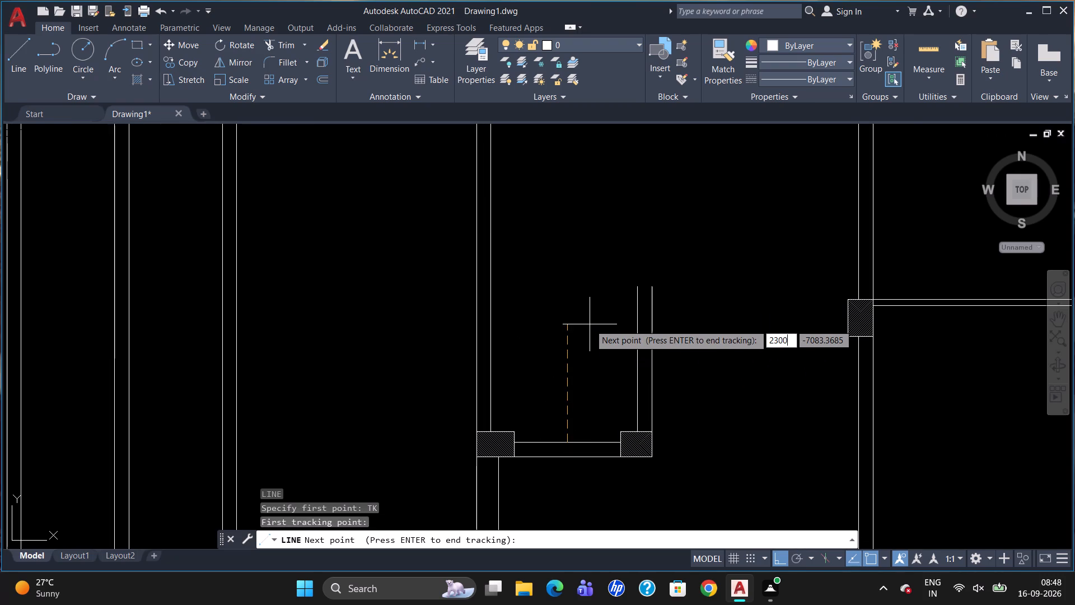
key(Return)
key(Return)
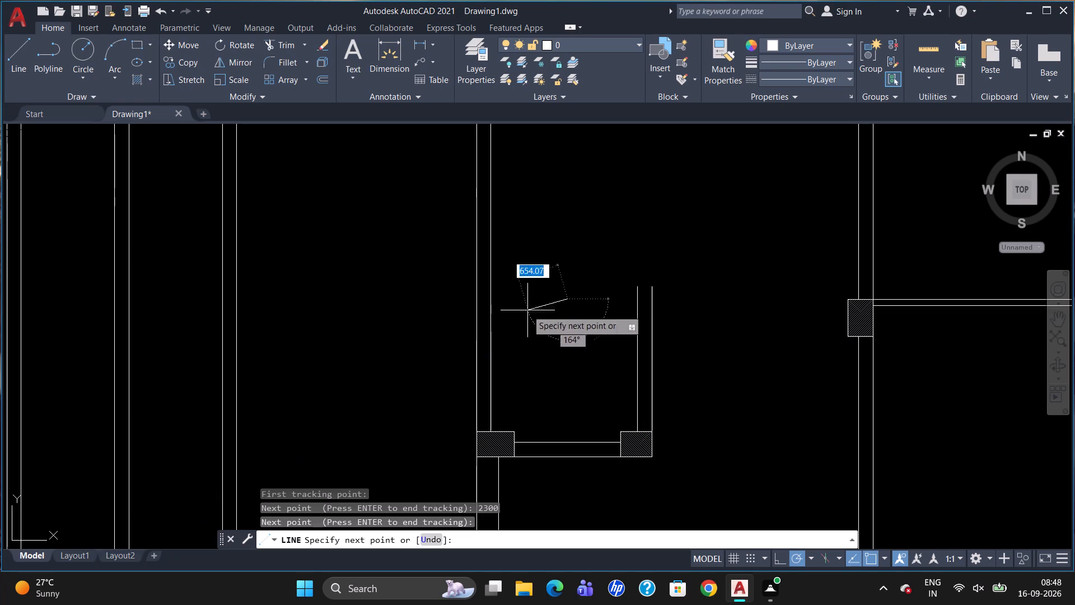
click(635, 300)
key(Escape)
Draw a line from the new horizontal line's west end to the west wall's inner face.
key(l)
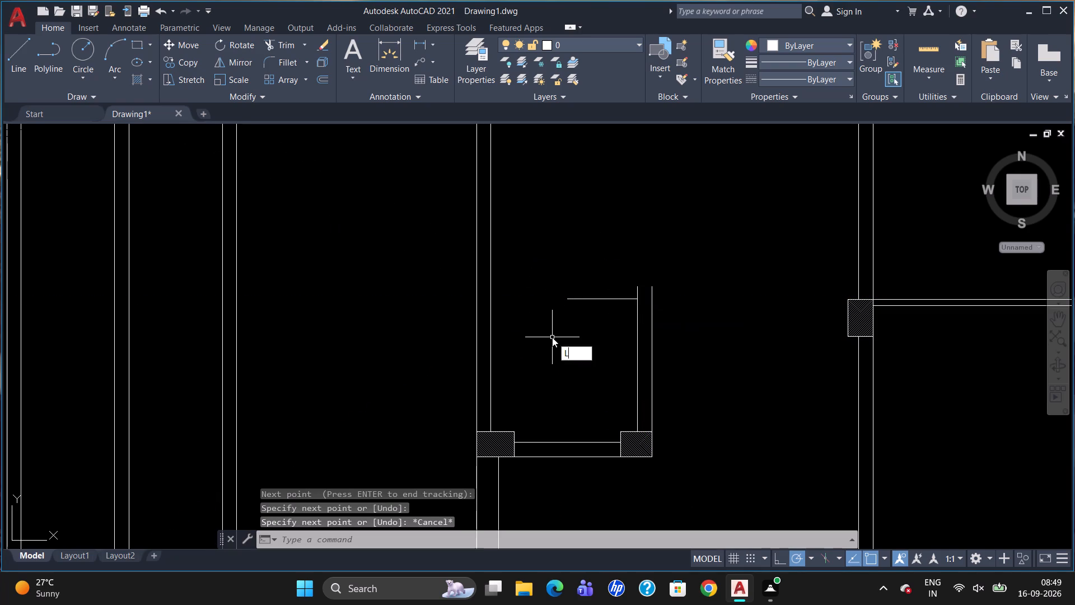
key(Return)
click(567, 297)
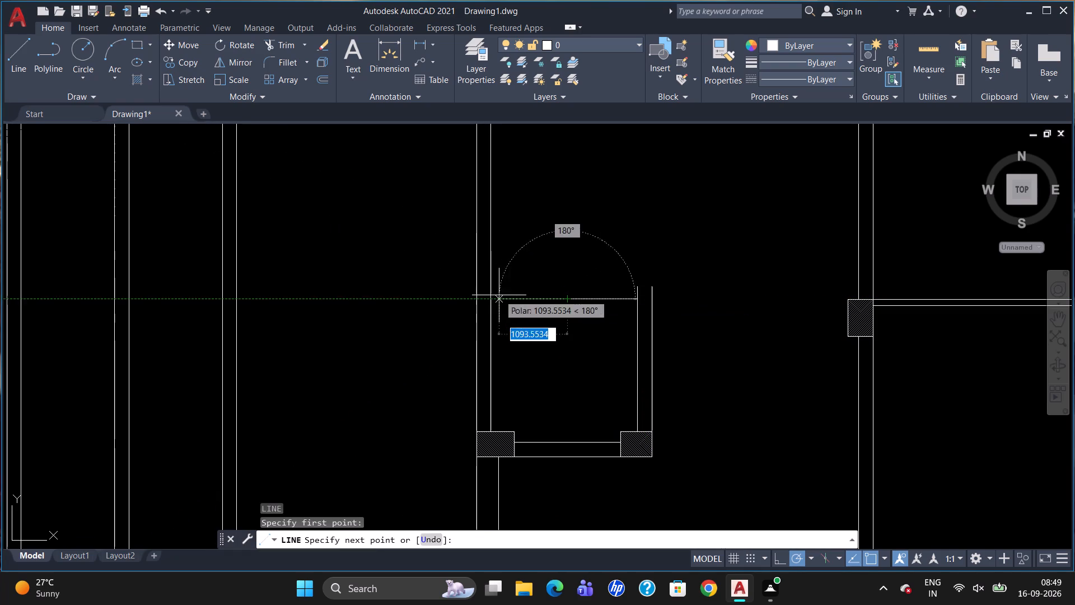
click(493, 301)
key(Escape)
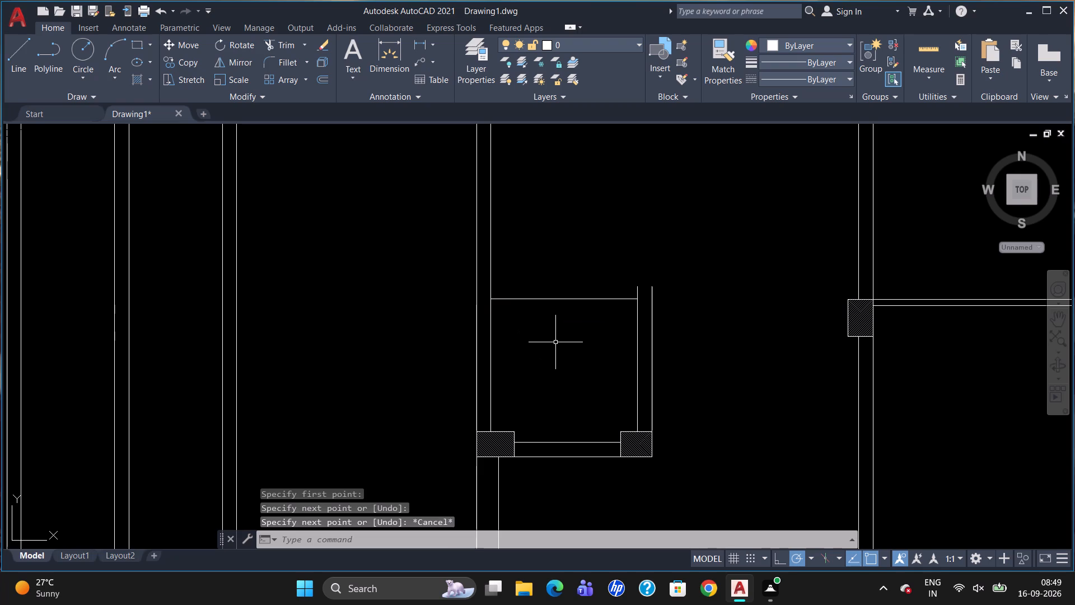
Offset both horizontal line segments 230 northward to form the north wall's second face.
key(o)
key(Return)
key(2)
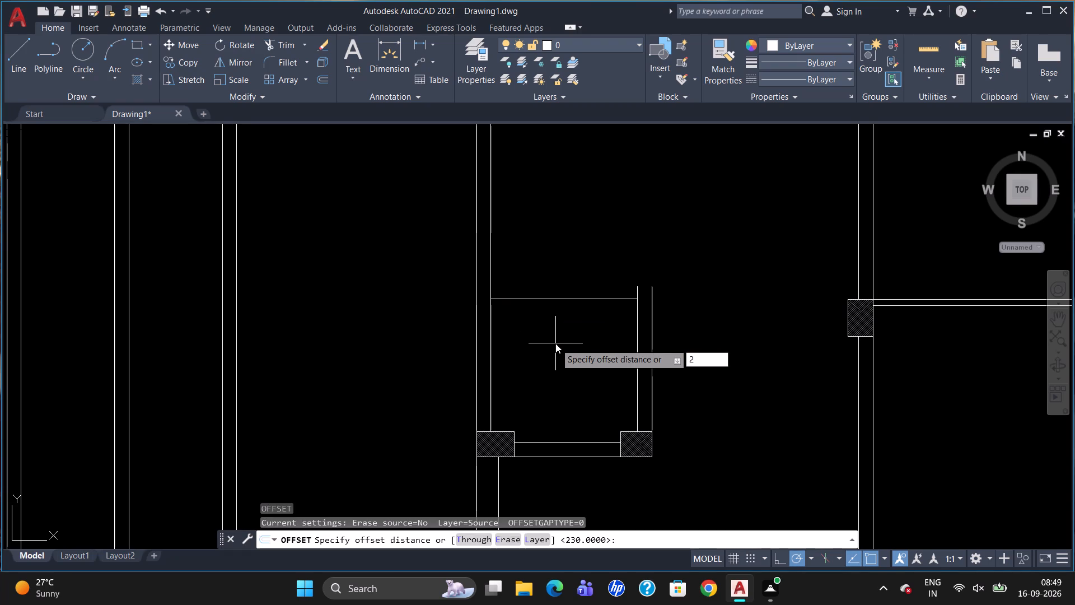
text(30)
key(Return)
click(584, 299)
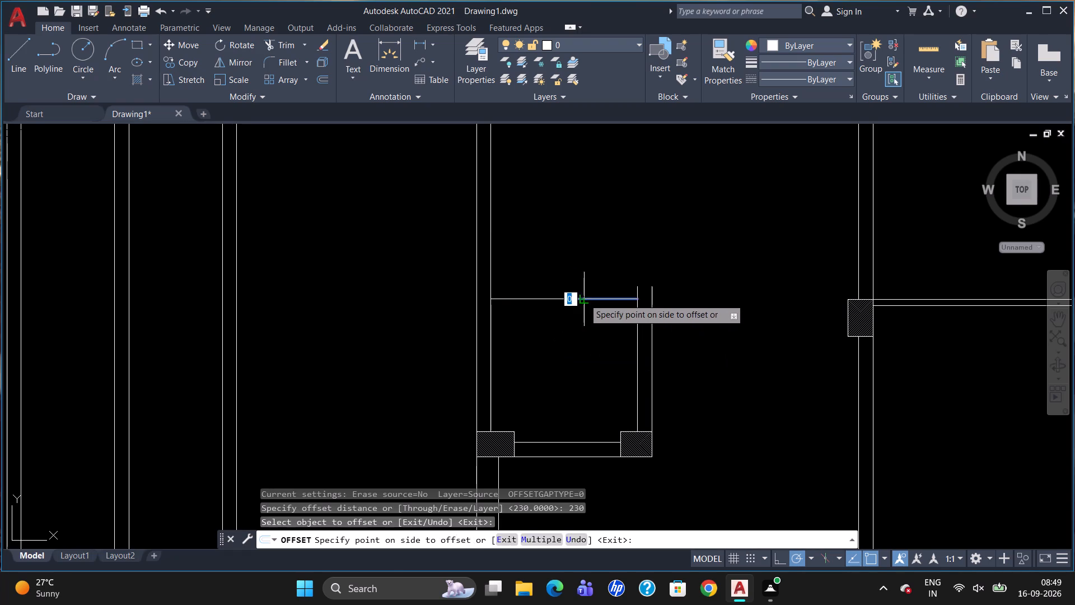
click(587, 287)
click(540, 300)
click(542, 276)
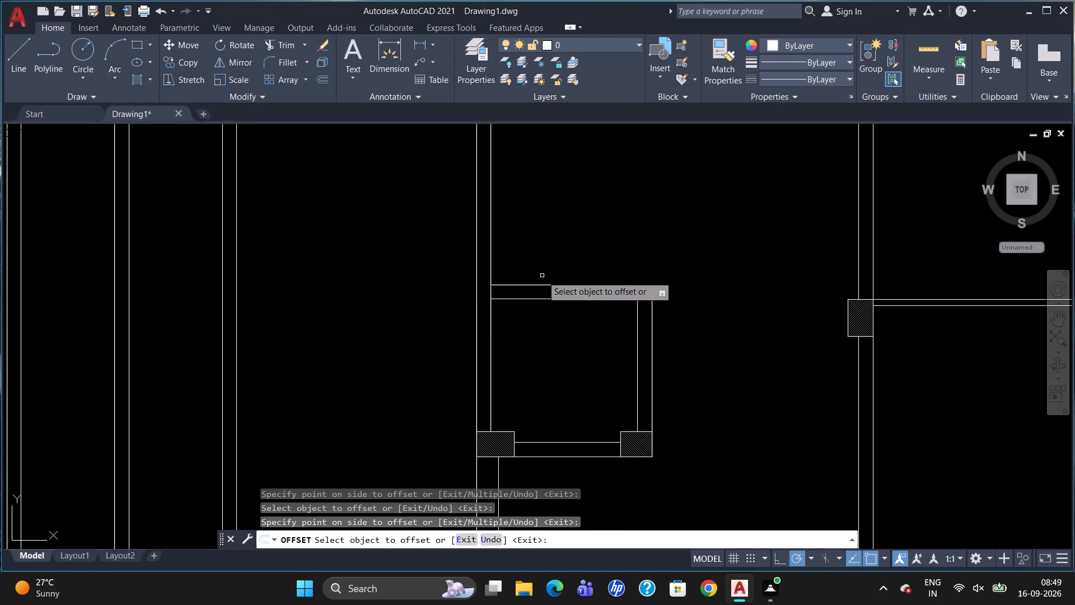
key(Escape)
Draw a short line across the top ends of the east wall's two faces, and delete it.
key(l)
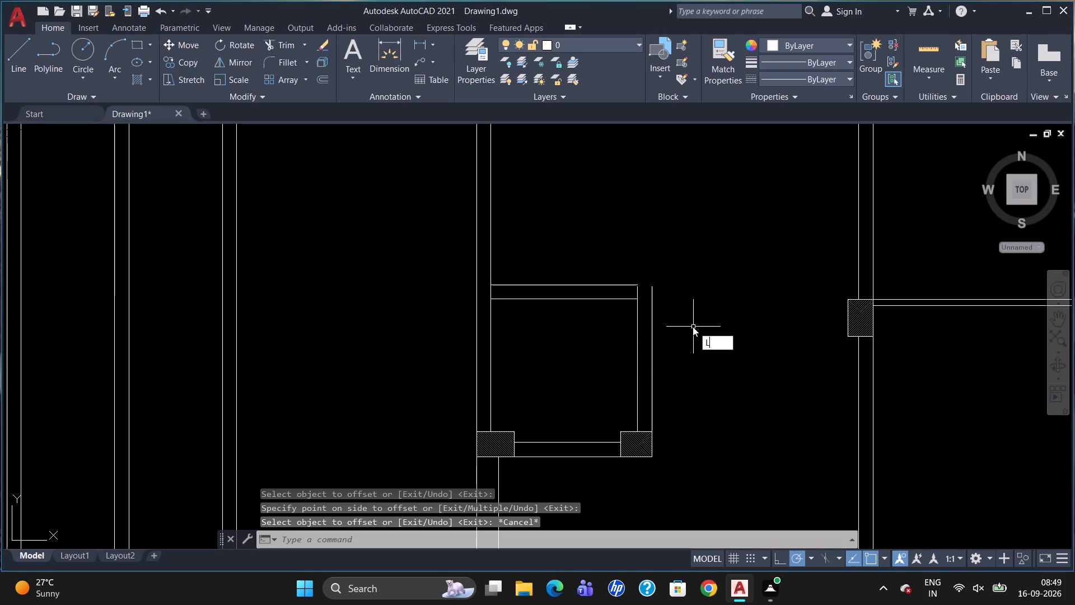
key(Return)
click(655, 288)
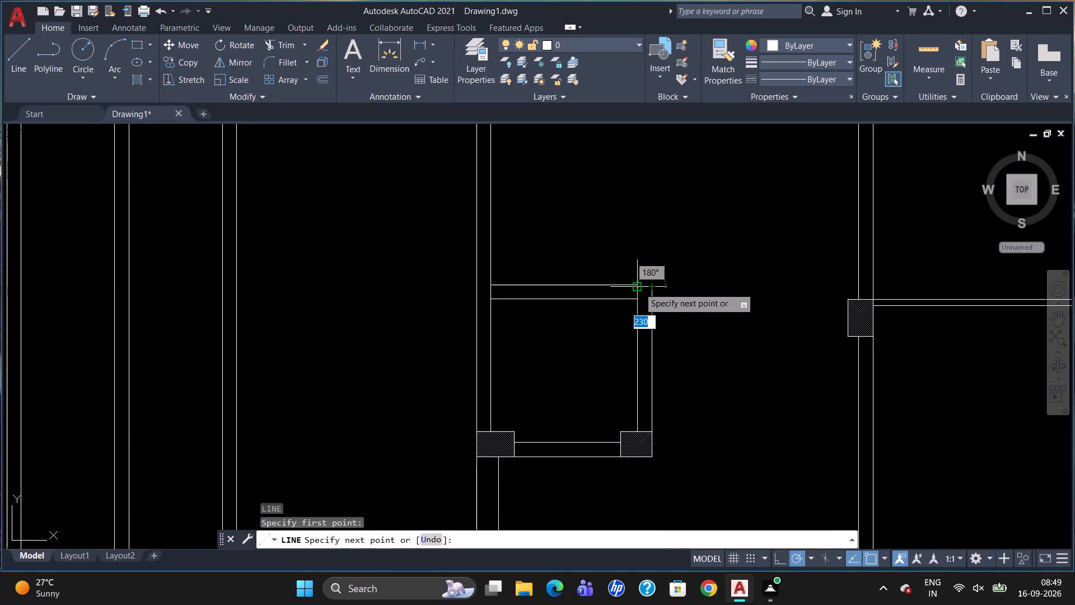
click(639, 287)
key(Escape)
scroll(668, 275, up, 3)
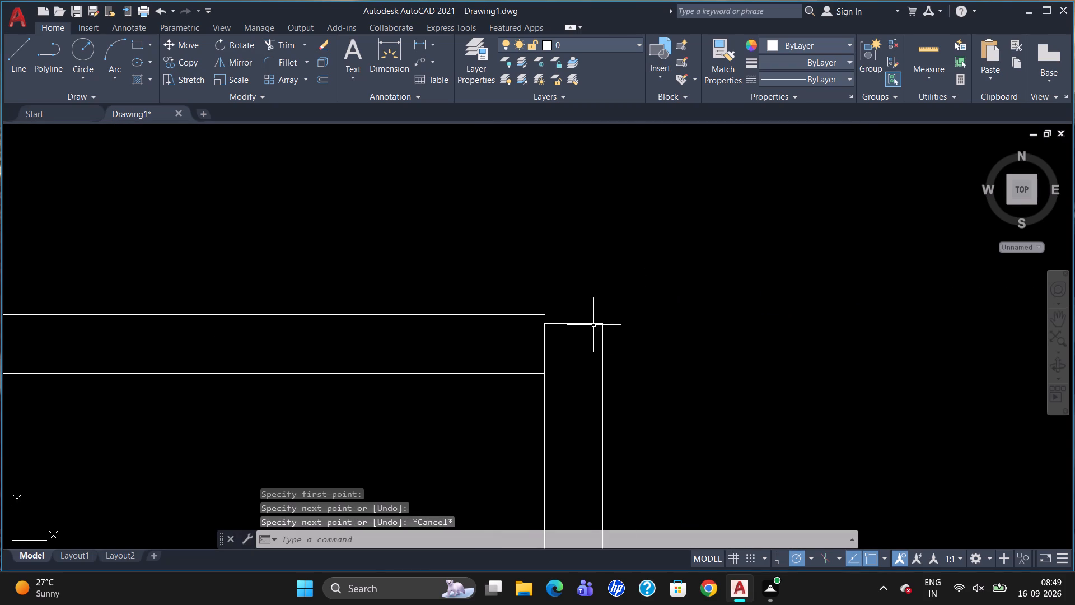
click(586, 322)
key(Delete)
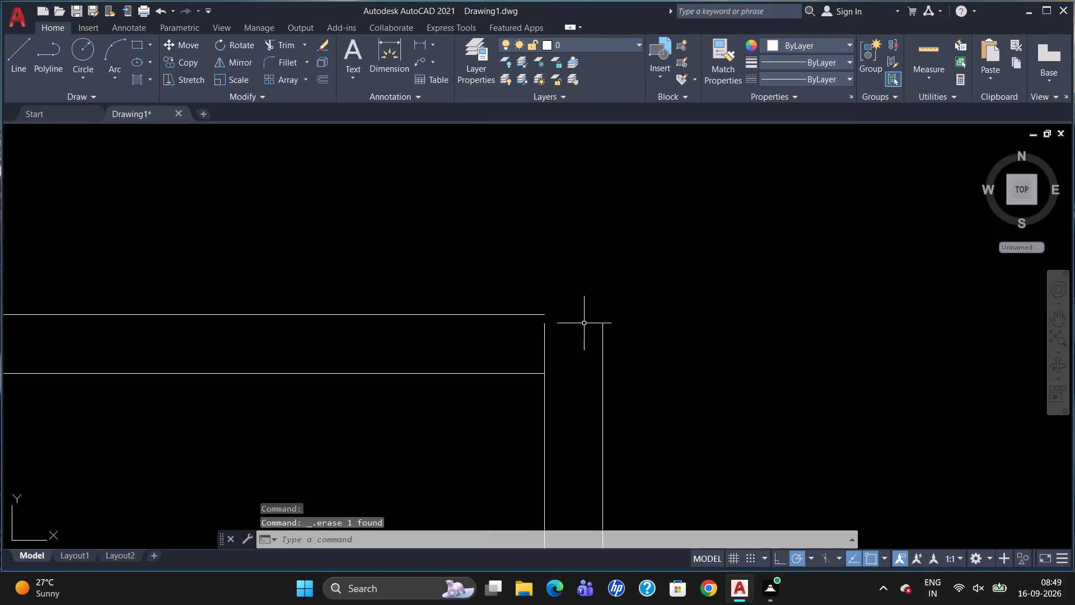
Draw a horizontal line from the east end of the north wall's outer line to just past the east wall's outer face.
key(l)
key(Return)
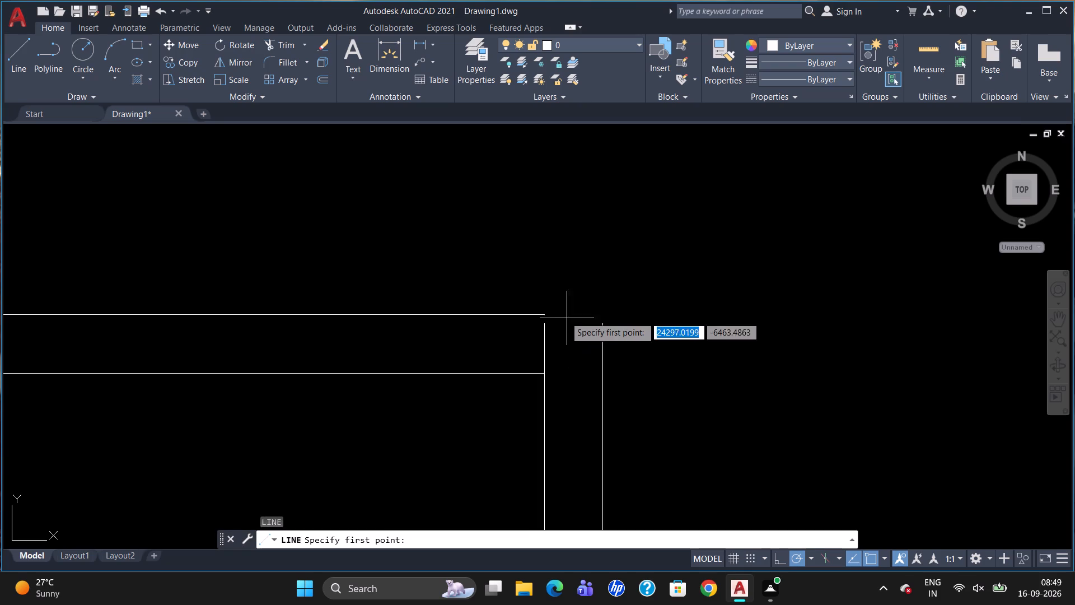
click(545, 316)
click(631, 314)
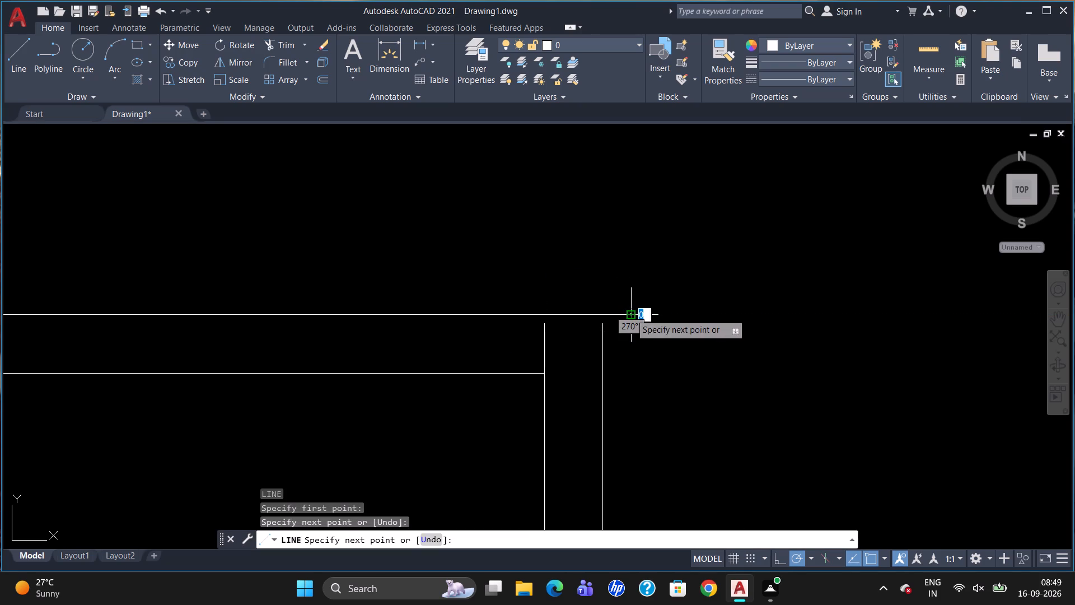
key(Escape)
Extend both faces of the small room's east wall north to the north wall's outer line.
text(EX)
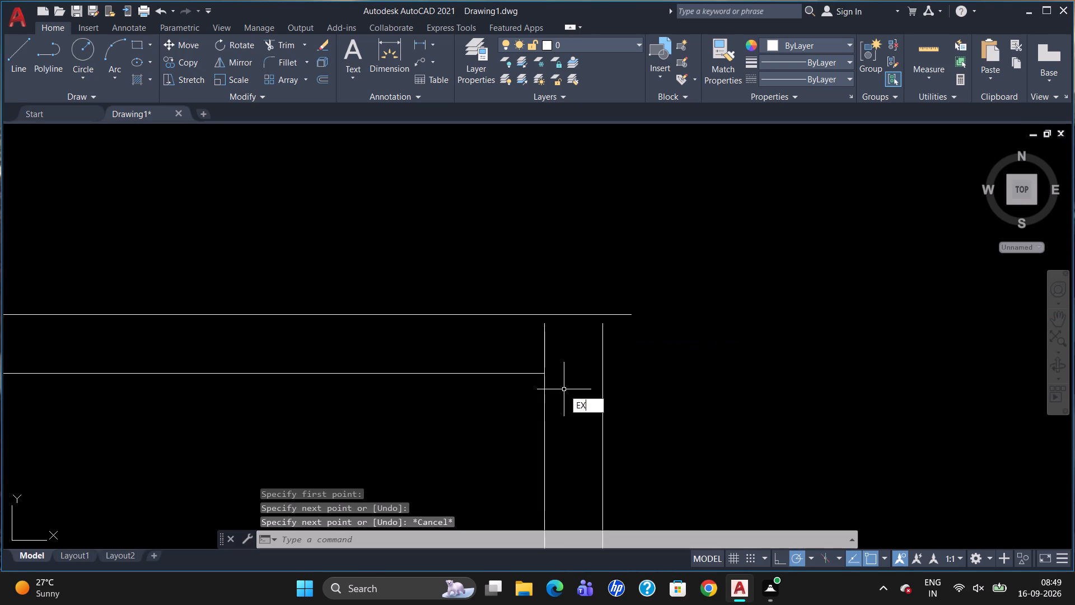
key(Return)
click(578, 315)
click(534, 316)
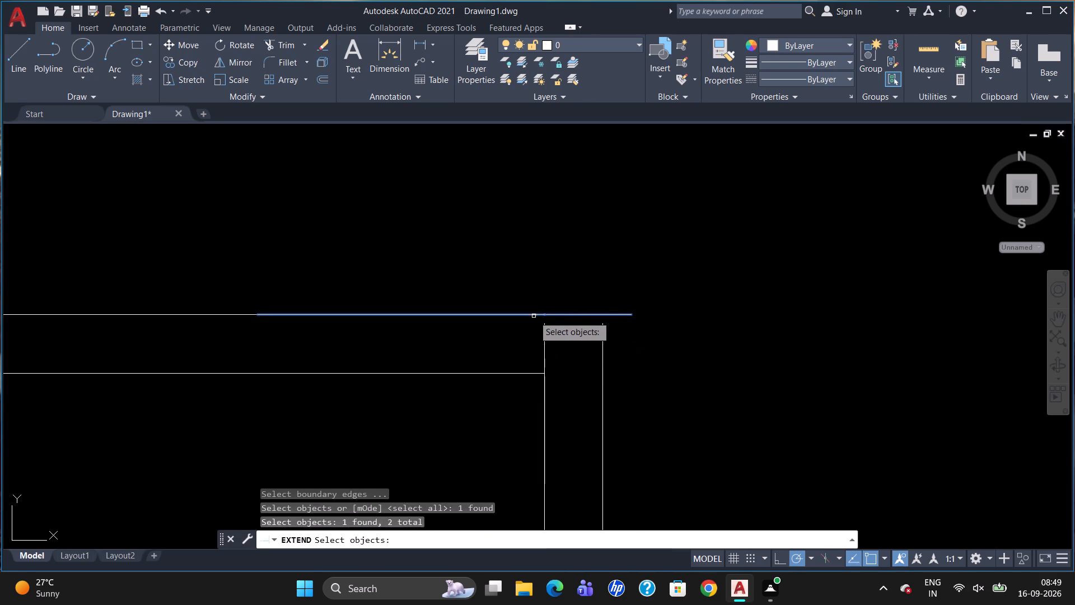
key(Return)
click(543, 345)
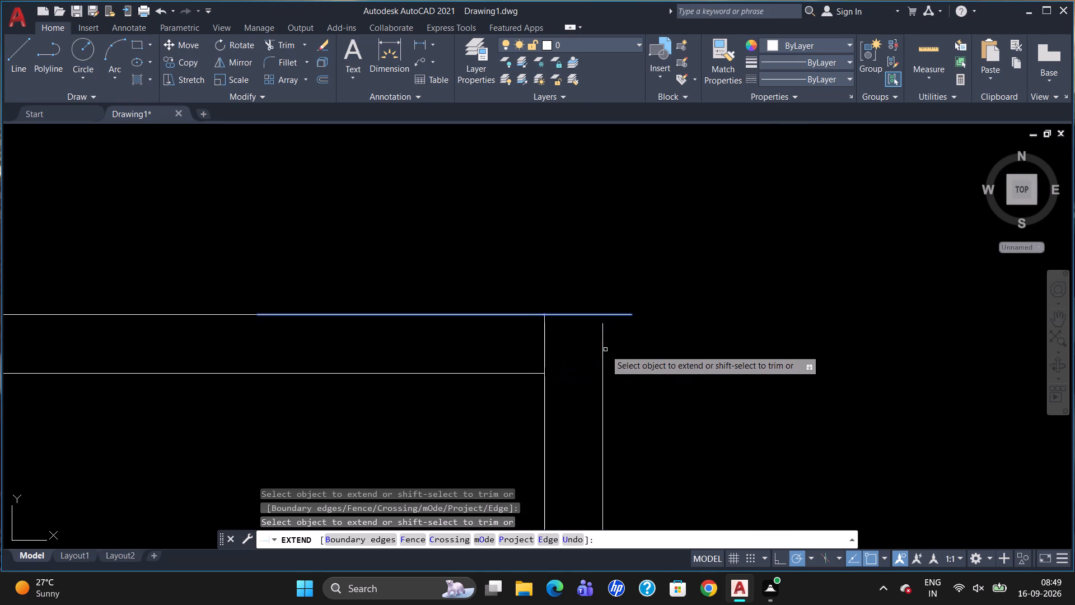
click(603, 350)
key(Escape)
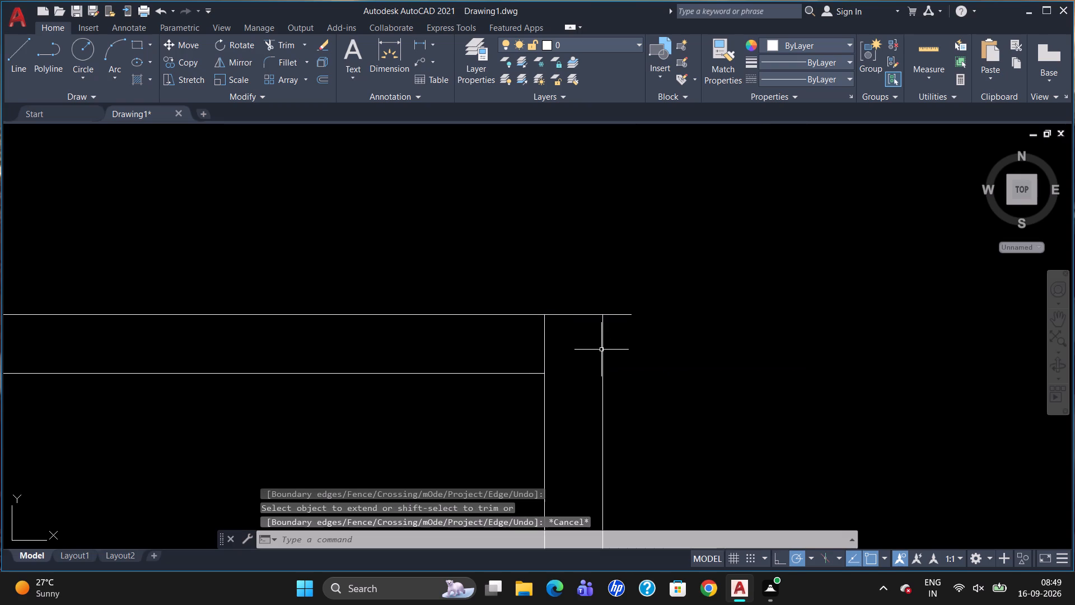
Trim the overhang of the north wall's outer line beyond the east wall's outer face.
text(TR)
key(Return)
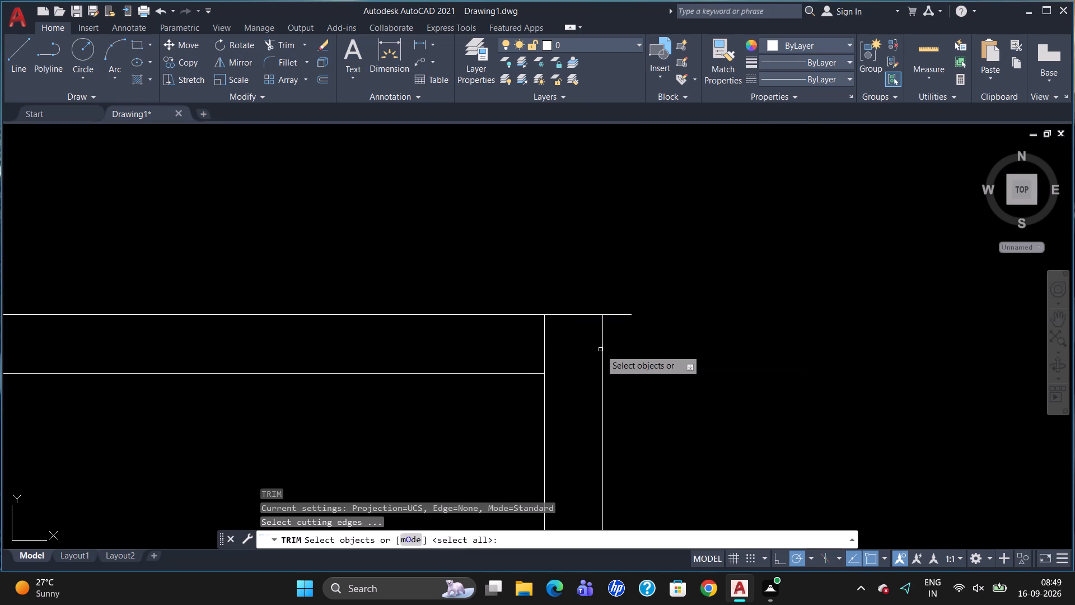
key(Return)
click(619, 315)
scroll(660, 284, down, 3)
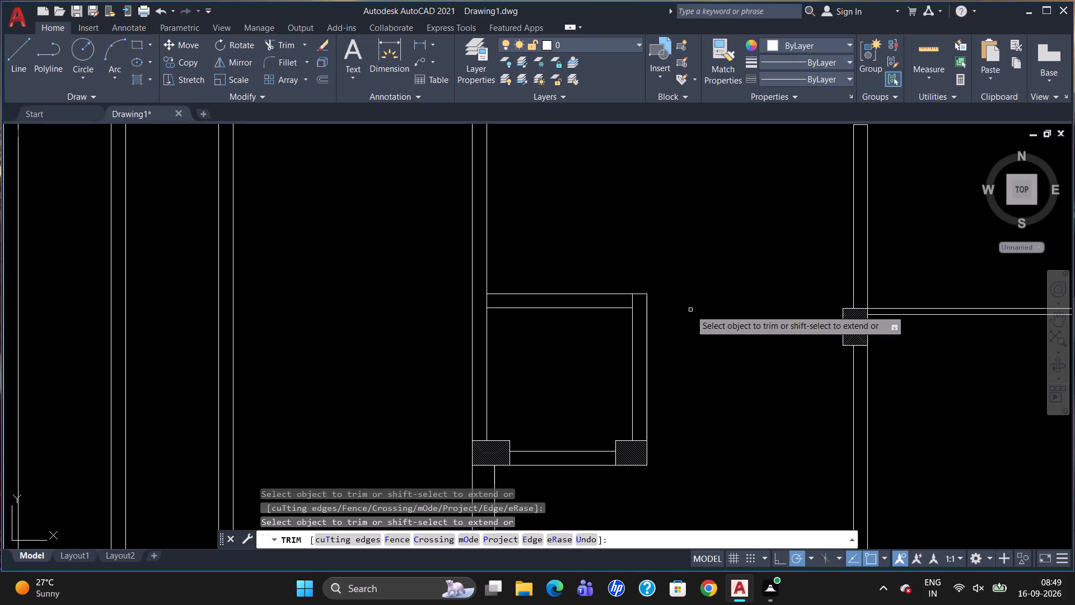
key(Escape)
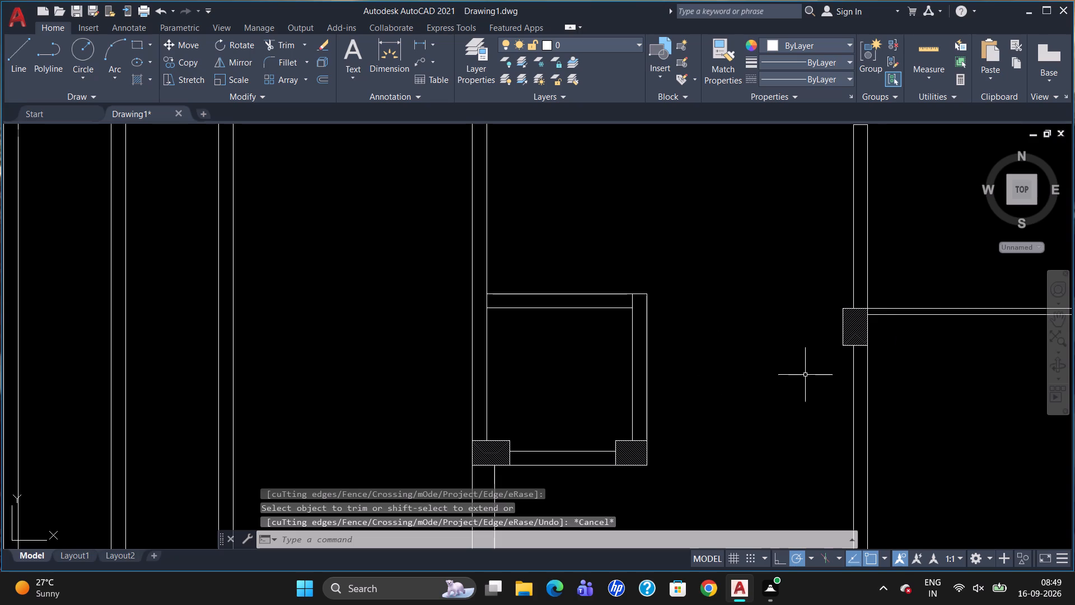
Copy the hatched column east of the small room by its northeast corner to the room's northwest wall junction.
click(865, 332)
key(c)
key(o)
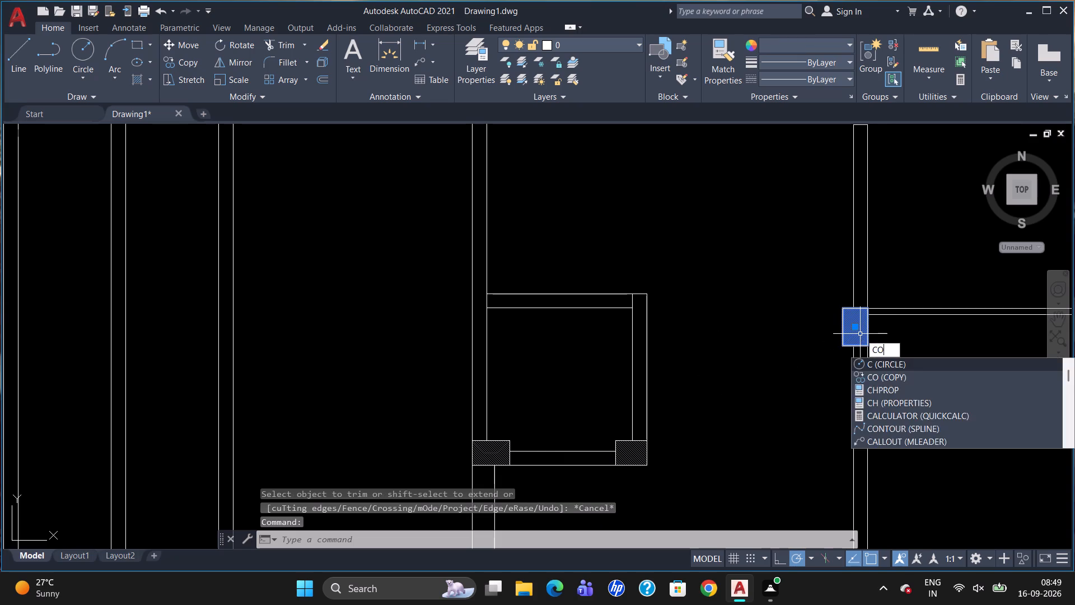
key(Return)
click(872, 305)
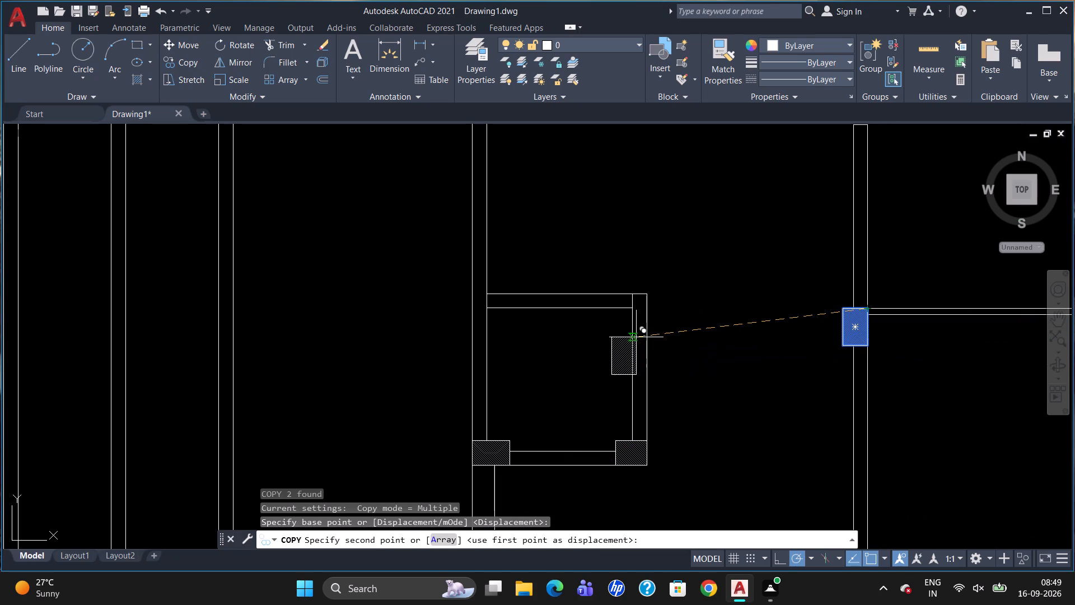
scroll(483, 294, up, 2)
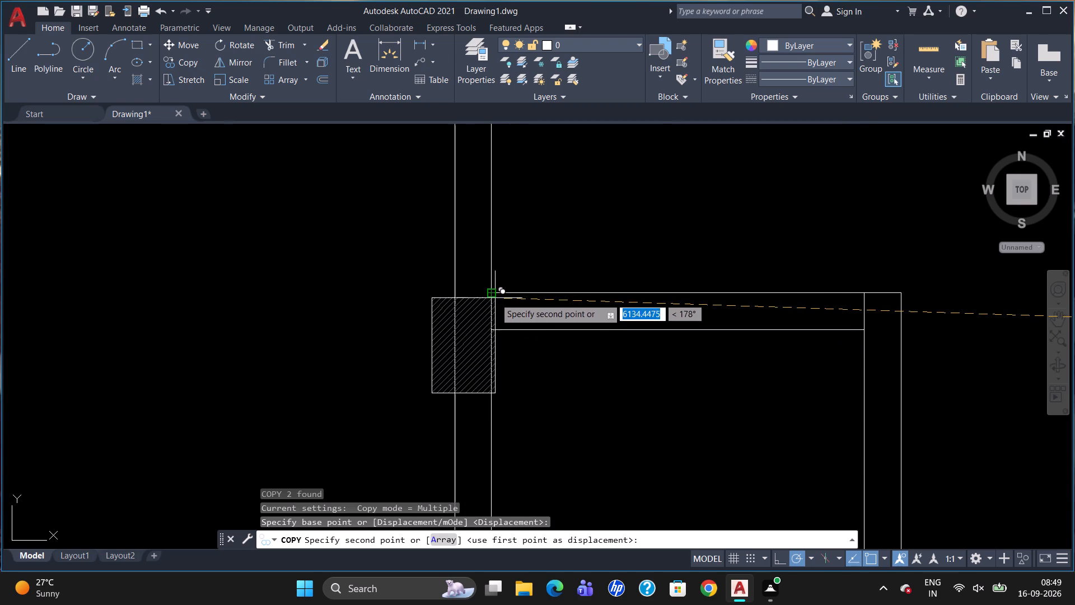
click(493, 295)
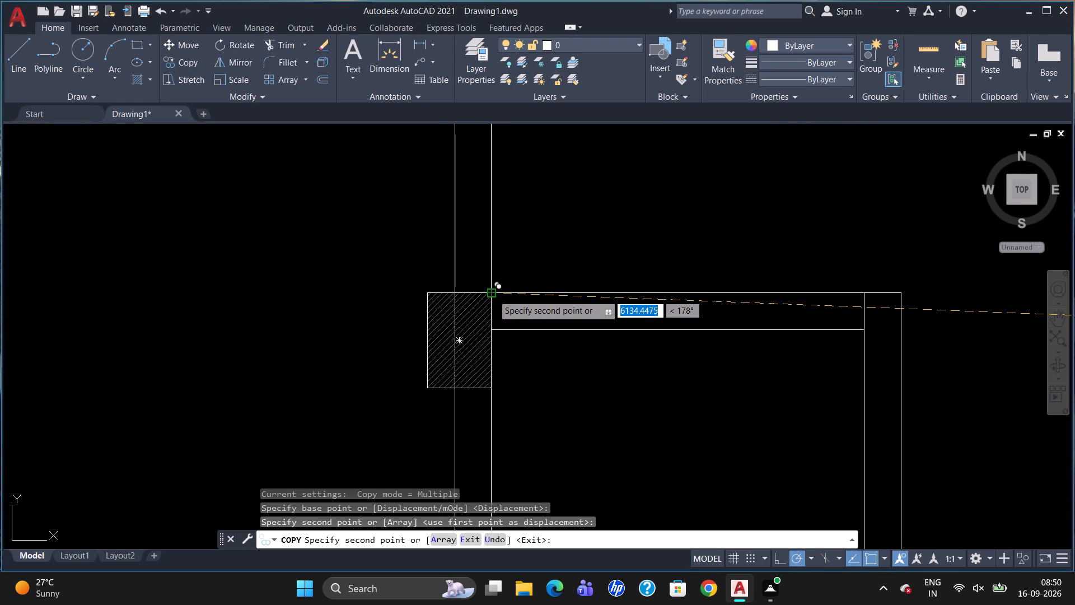
key(Escape)
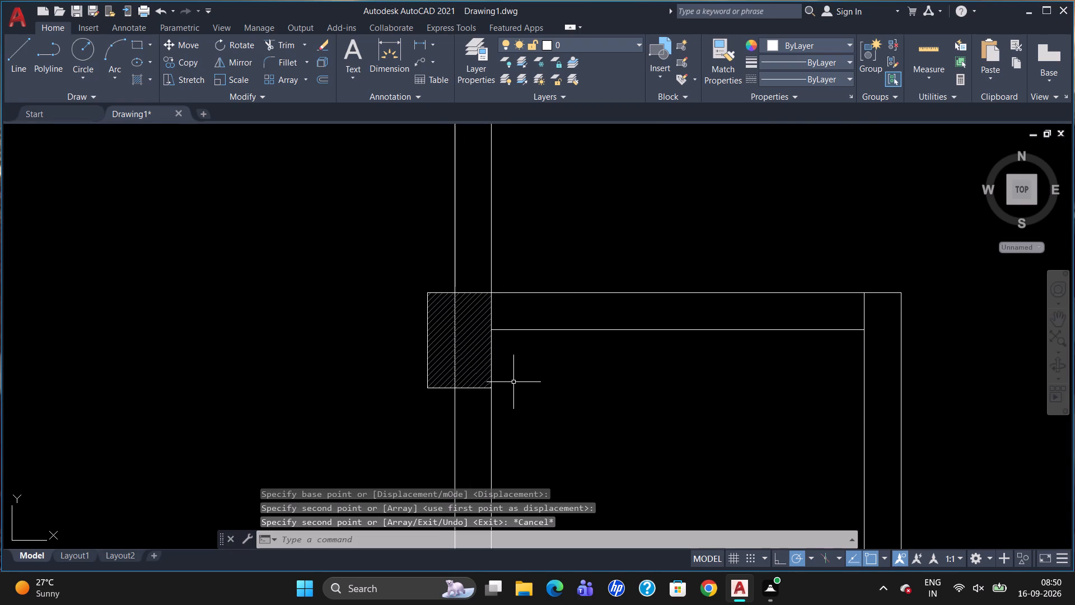
Break the west wall's outer line at the northwest column's south and north edges, and delete the piece inside the column.
key(b)
key(r)
click(540, 419)
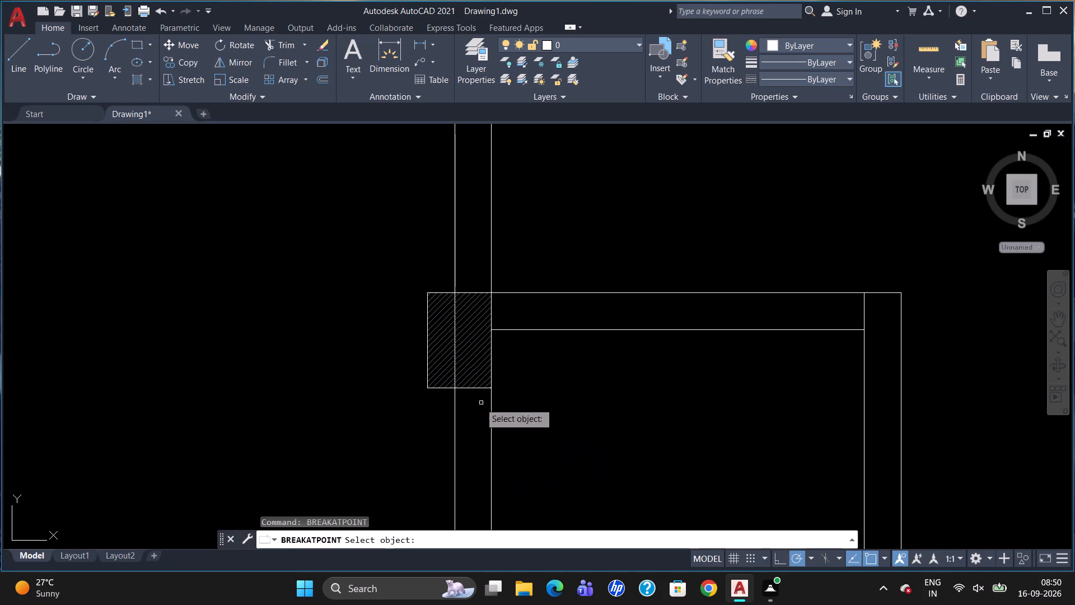
click(453, 402)
click(453, 387)
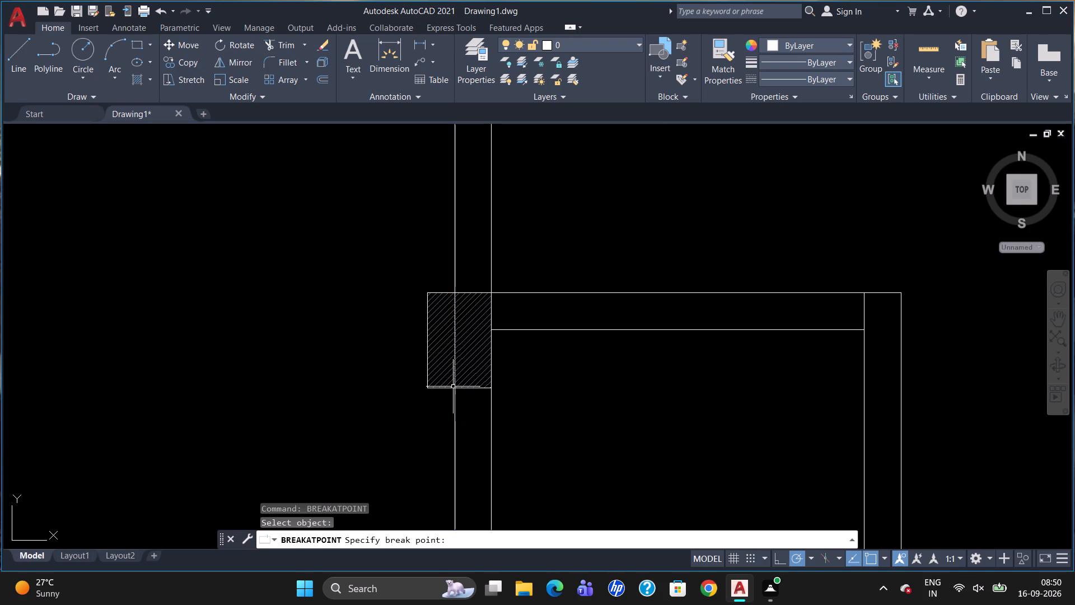
text(BR)
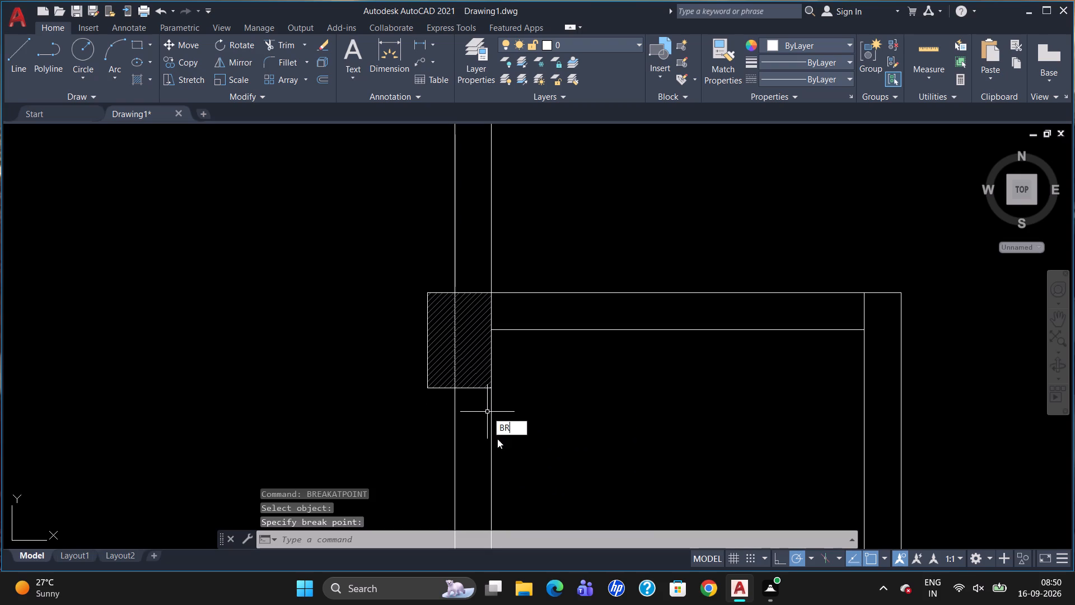
click(503, 453)
click(454, 286)
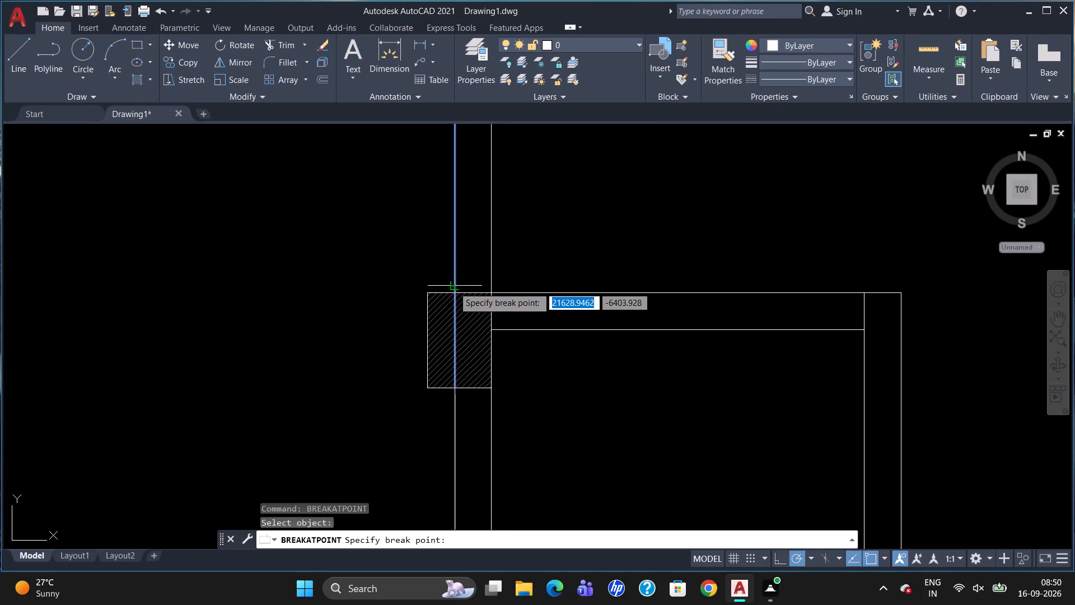
click(454, 292)
scroll(452, 301, up, 5)
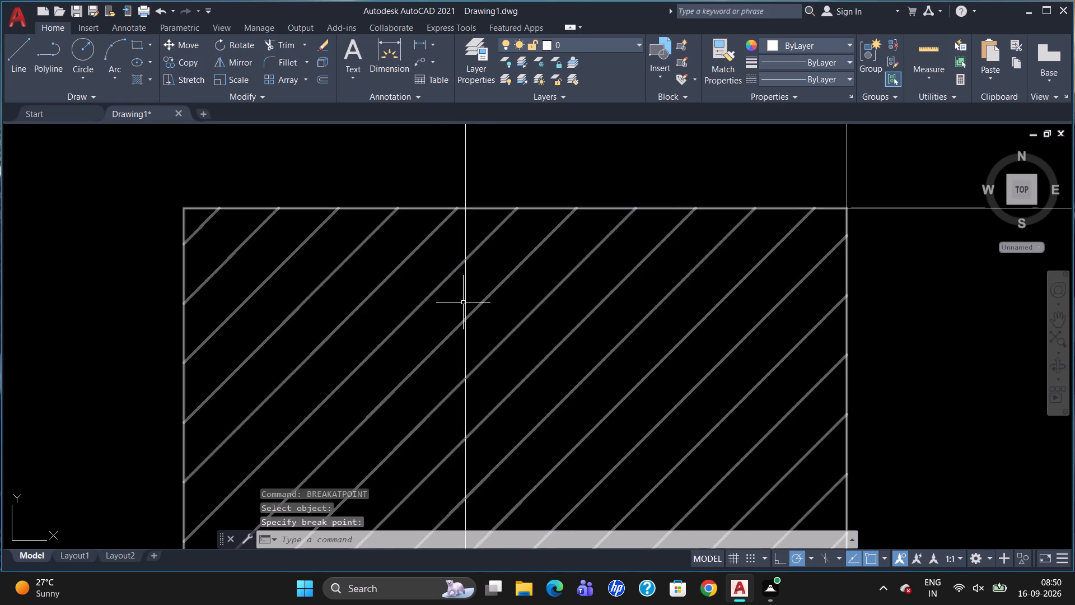
click(464, 298)
key(Delete)
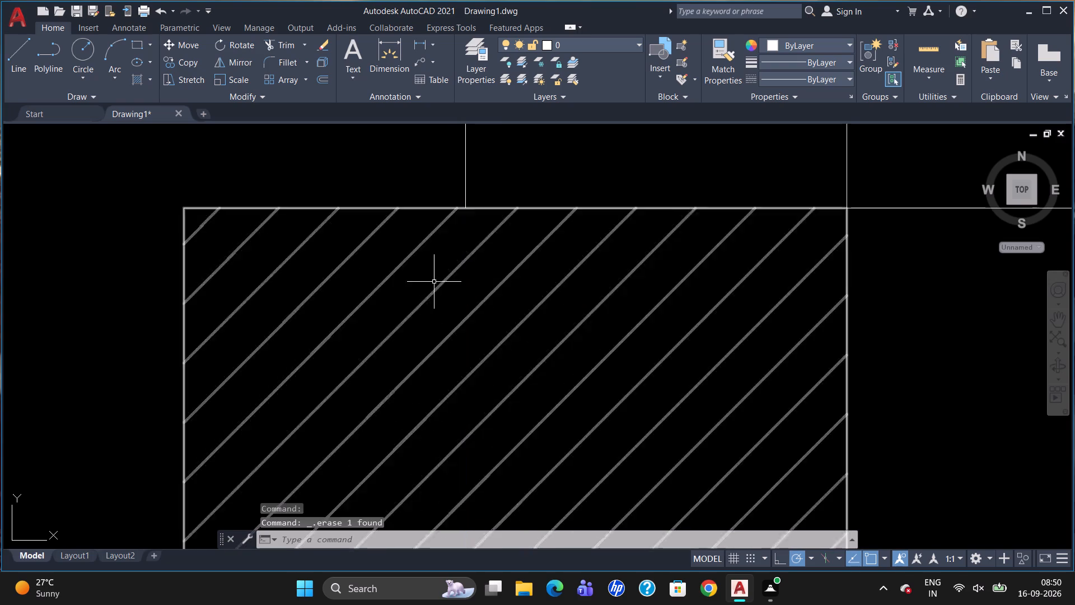
Copy the small room's southeast hatched column by its northeast corner to the outer northeast corner of the walls.
scroll(434, 282, down, 8)
scroll(539, 291, up, 1)
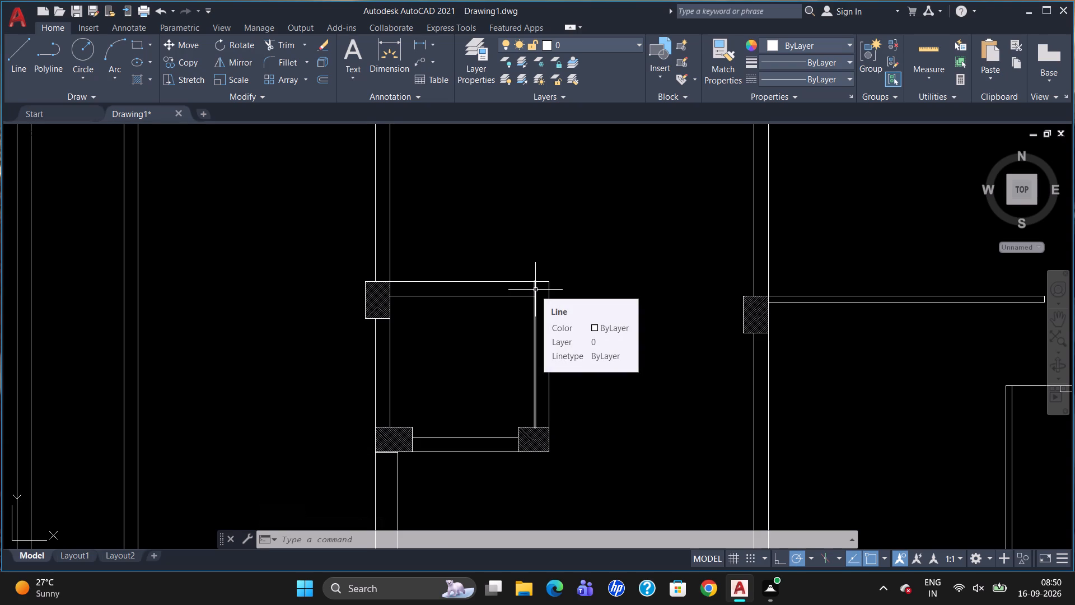
click(544, 440)
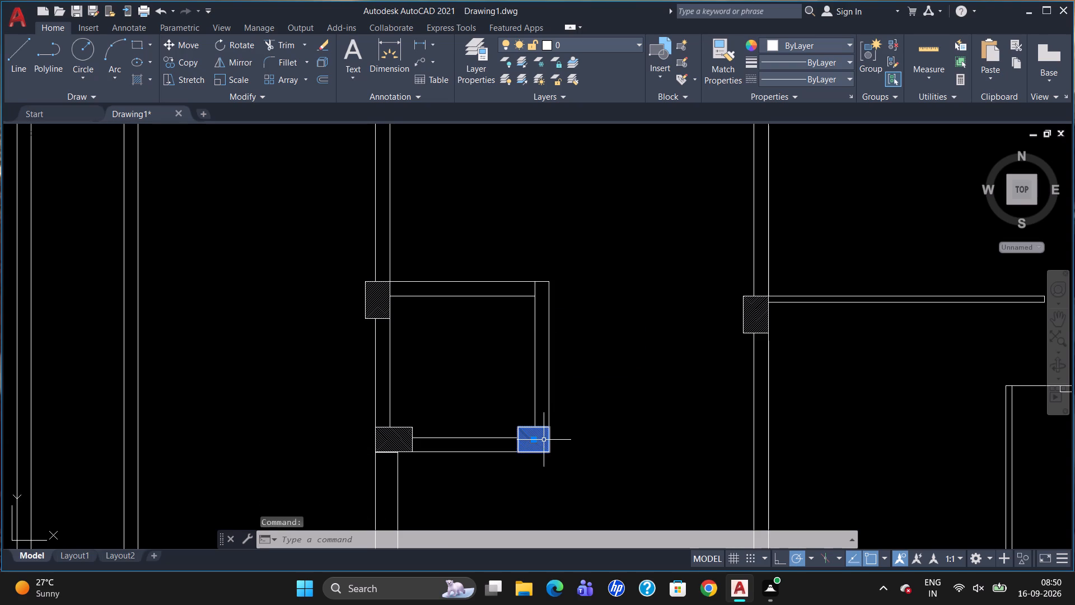
text(CO)
key(Return)
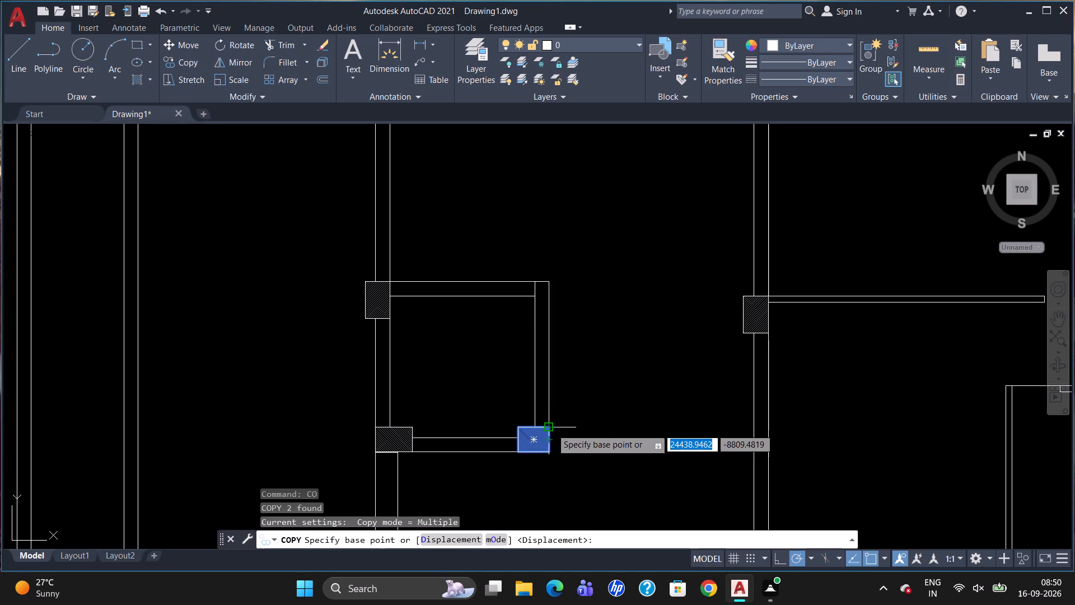
click(551, 429)
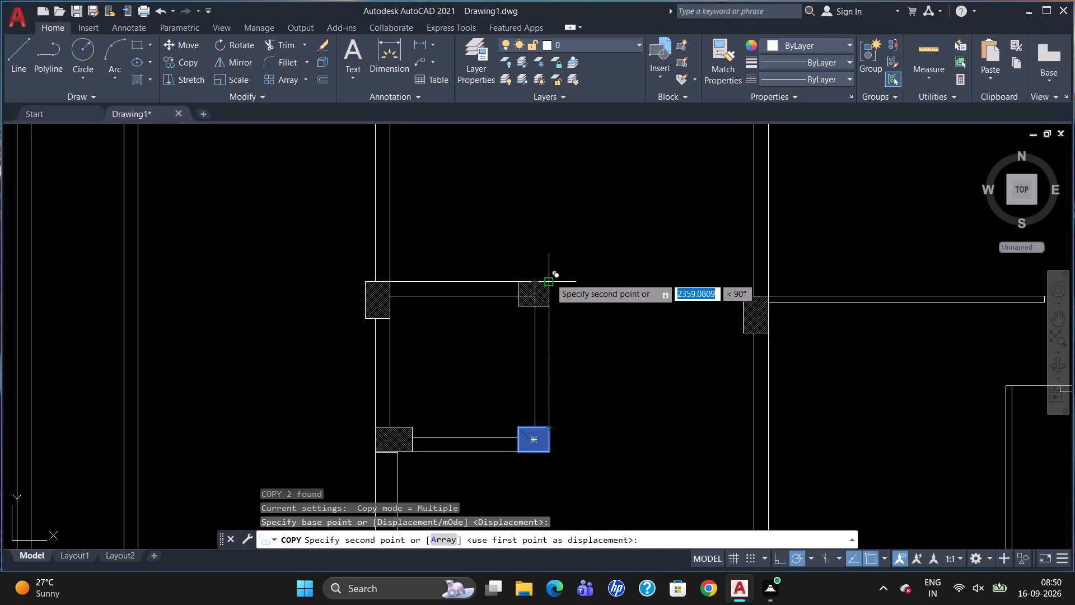
scroll(558, 280, up, 3)
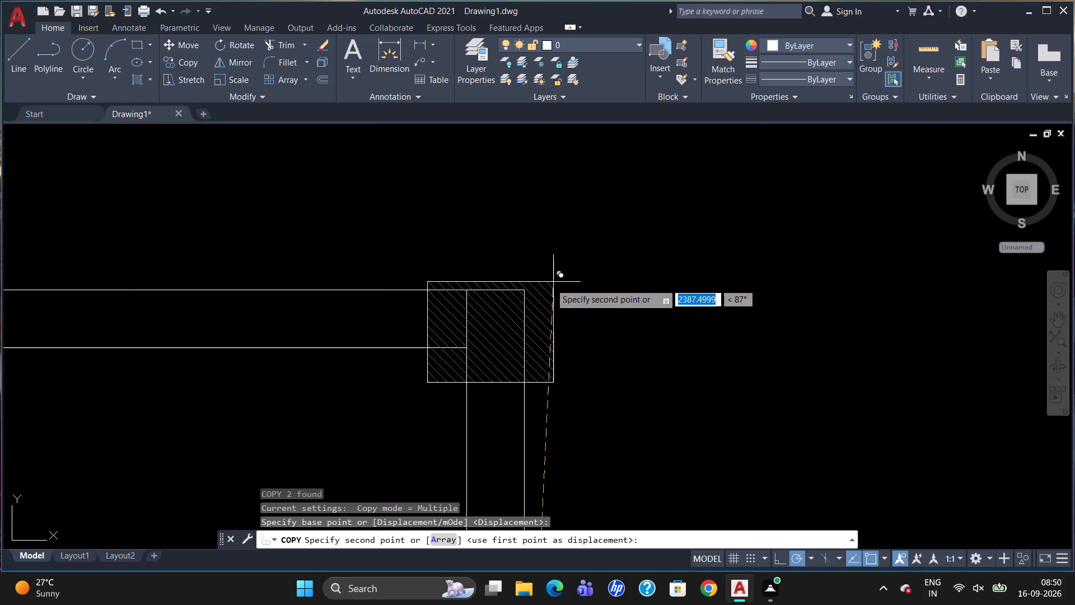
drag(522, 289, 516, 295)
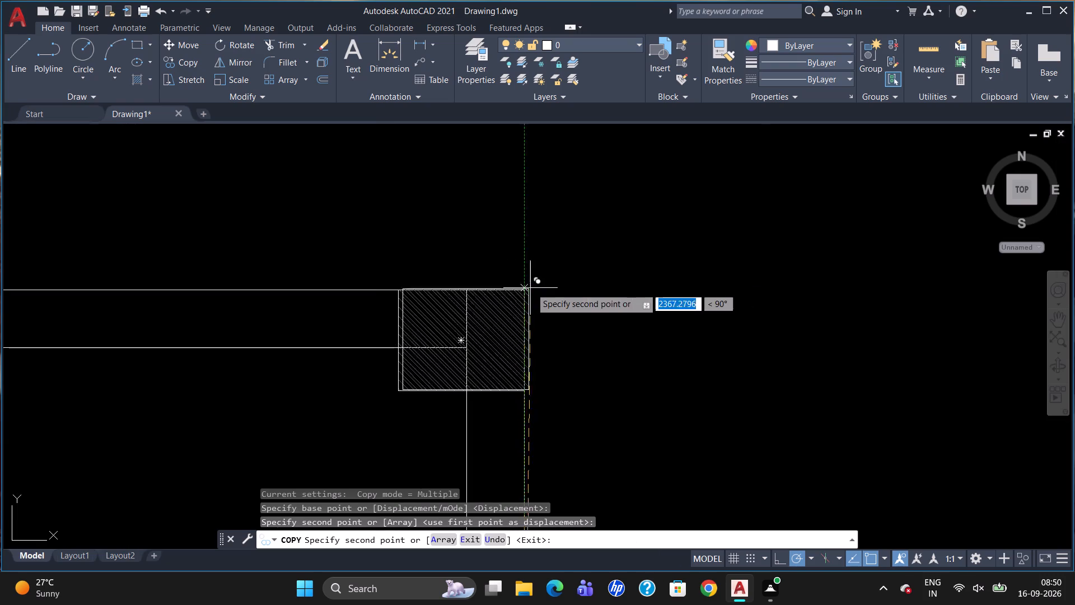
key(Escape)
Break the small room's east wall inner line at the south edge of the northeast hatched column.
key(b)
key(r)
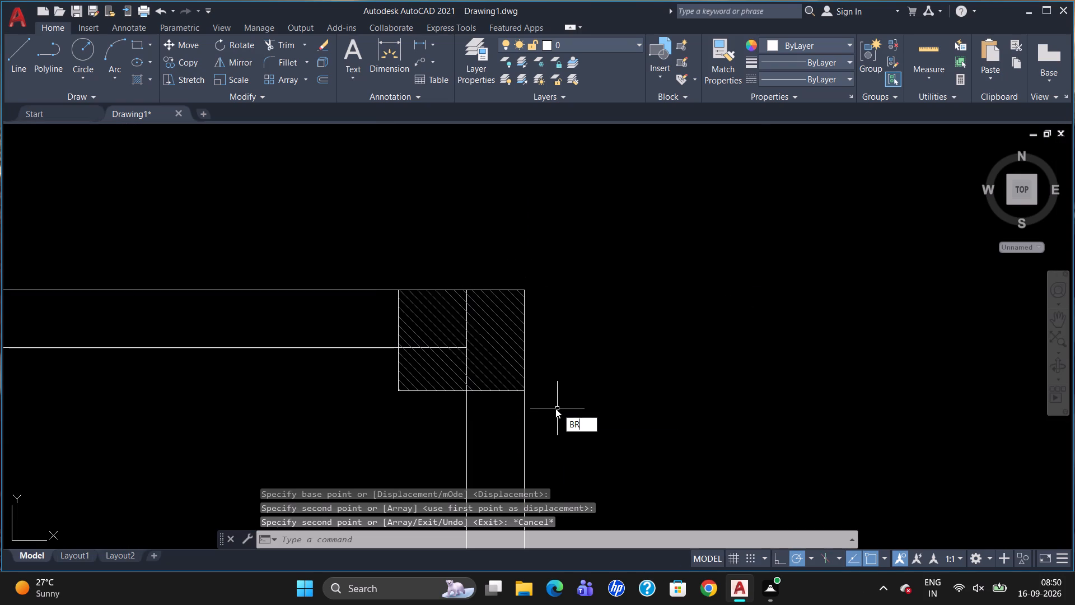
click(584, 453)
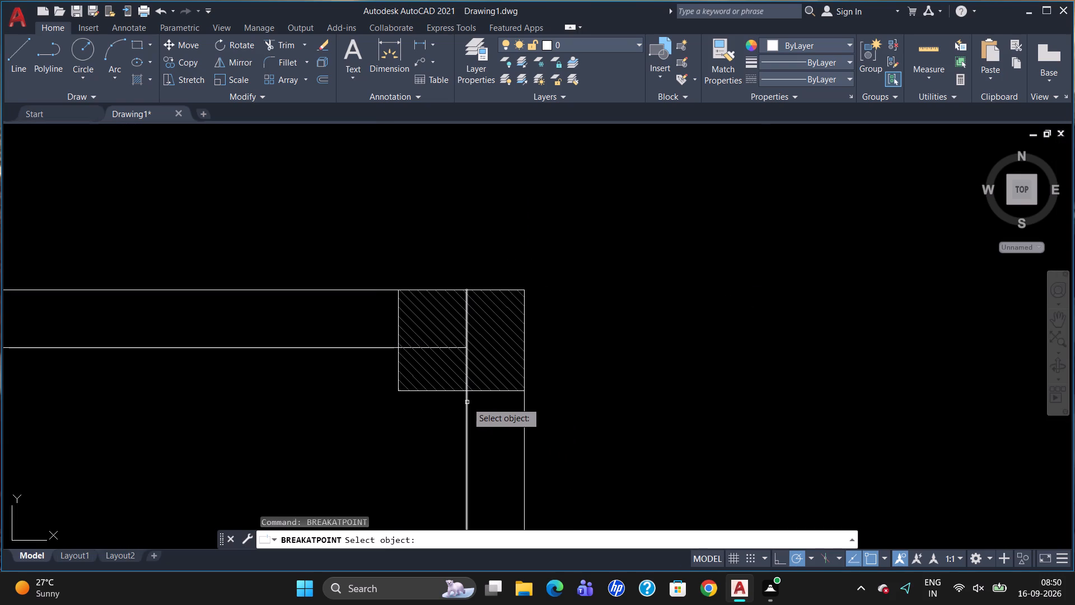
click(467, 402)
click(469, 393)
Break the small room's north wall inner line at the west edge of the northeast hatched column.
key(n)
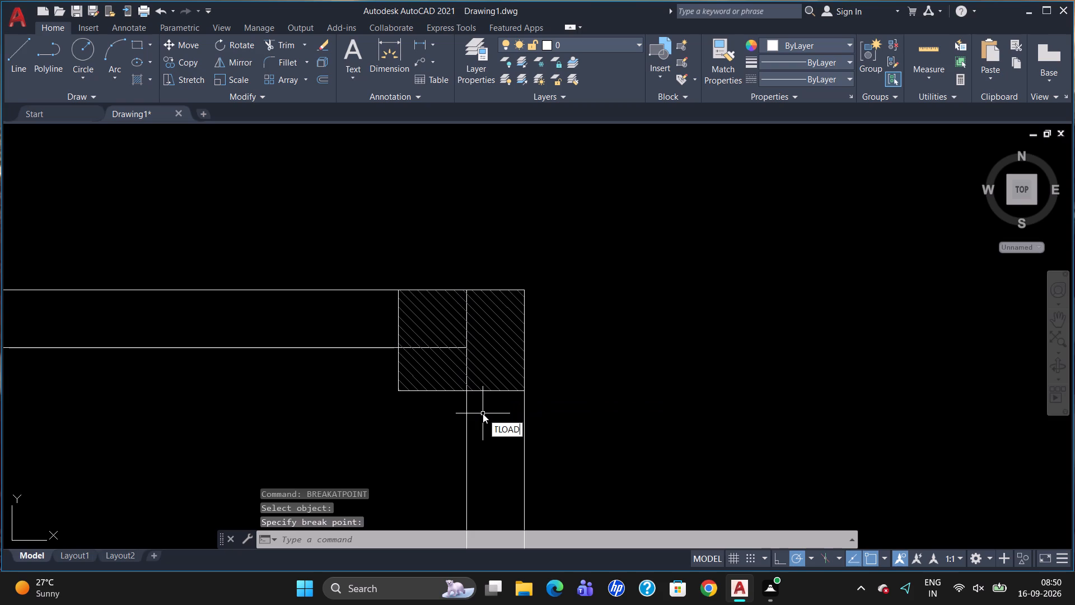
key(BackSpace)
text(BR)
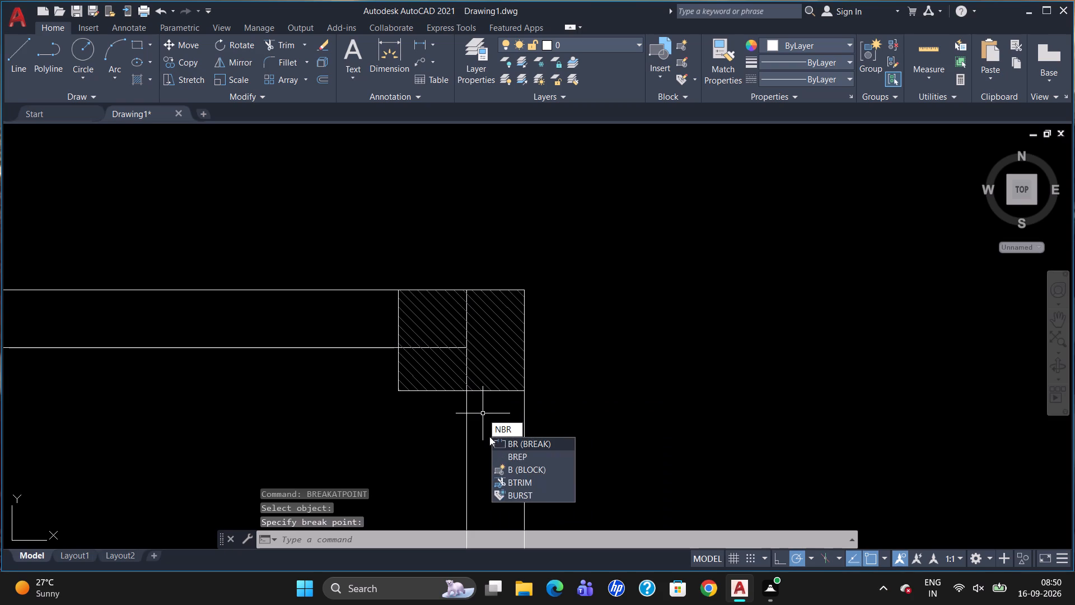
key(BackSpace)
key(BackSpace)
key(BackSpace)
key(v)
key(BackSpace)
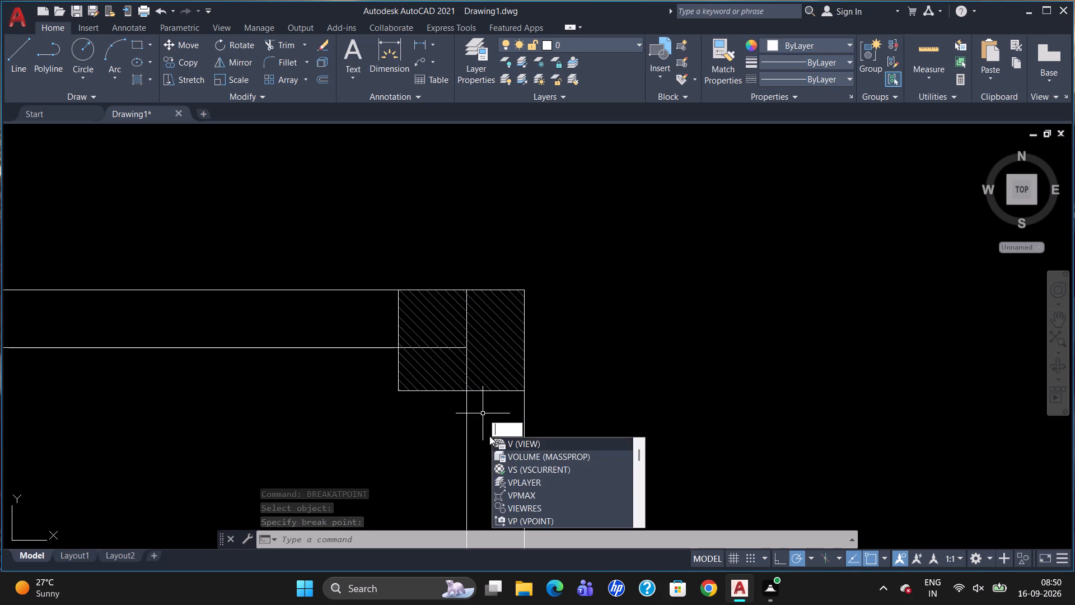
text(BR)
click(515, 452)
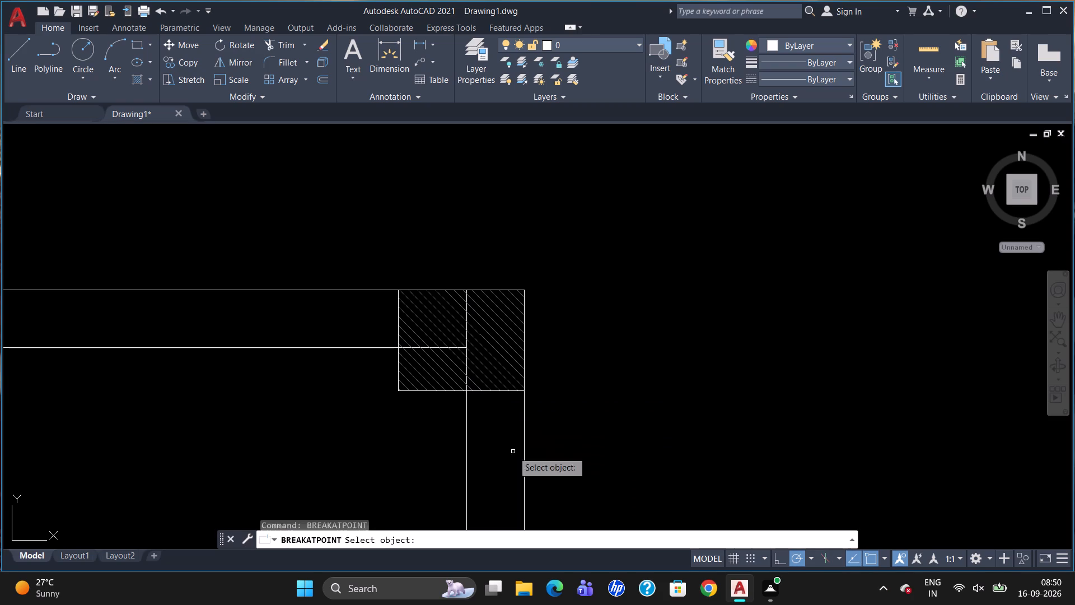
click(389, 346)
click(393, 347)
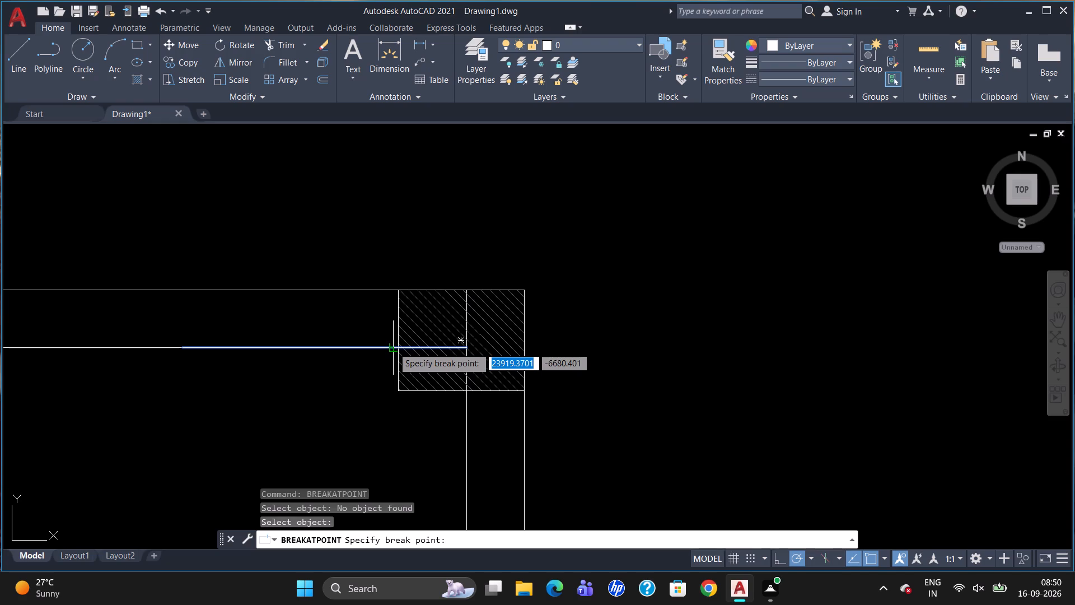
click(399, 346)
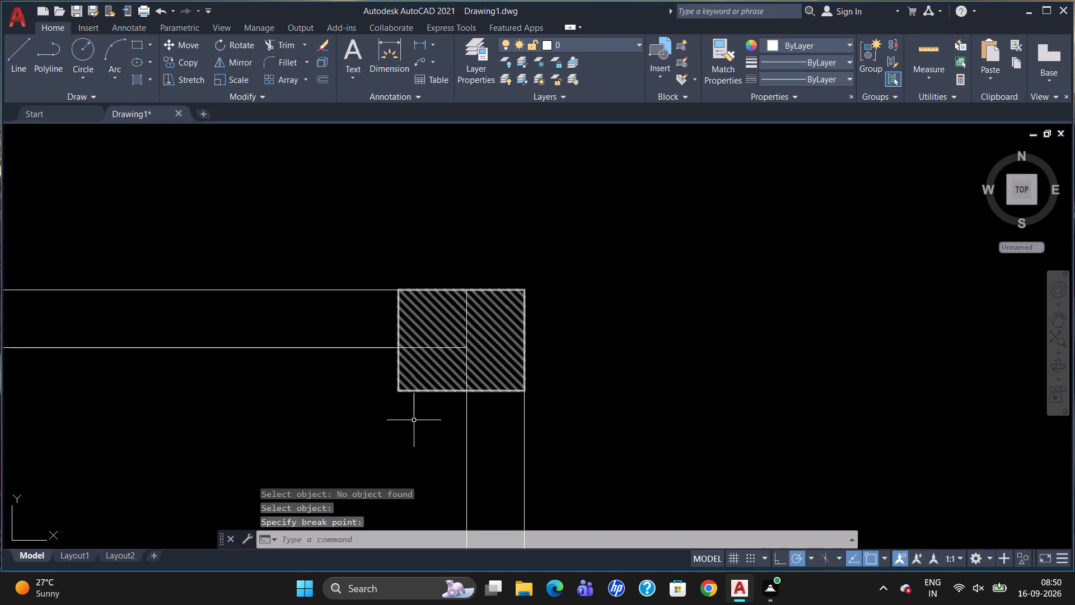
Delete the two inner wall line pieces inside the small room's northeast hatched column.
scroll(455, 350, up, 2)
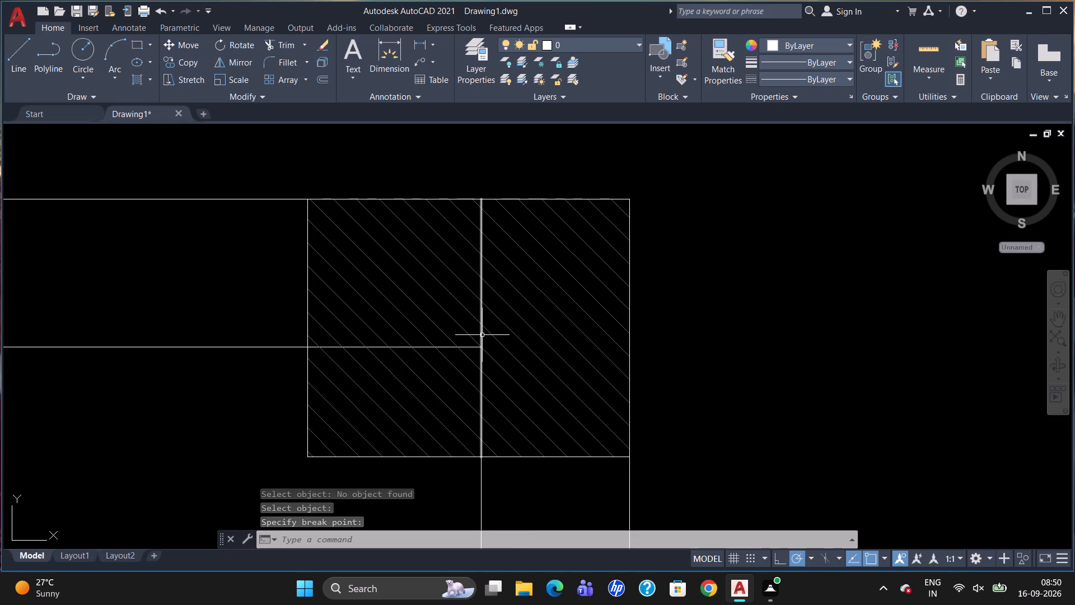
click(482, 334)
click(448, 347)
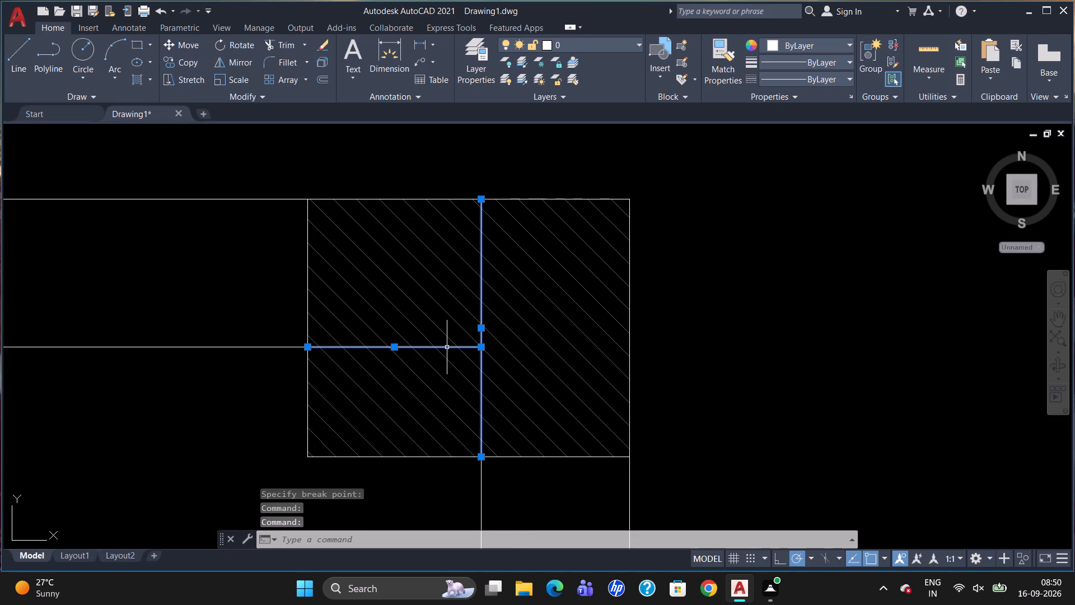
key(Delete)
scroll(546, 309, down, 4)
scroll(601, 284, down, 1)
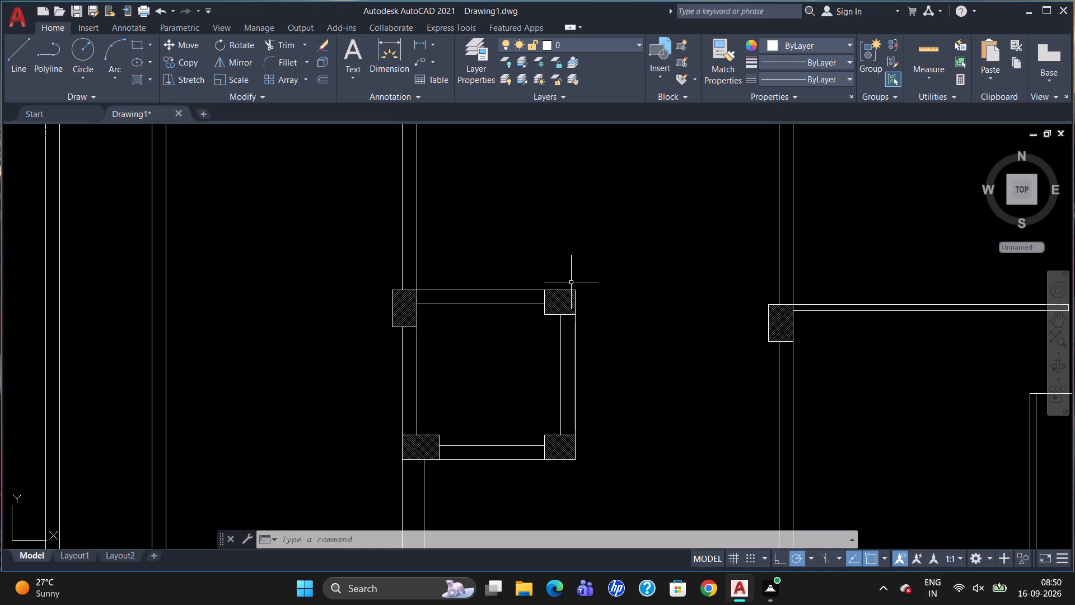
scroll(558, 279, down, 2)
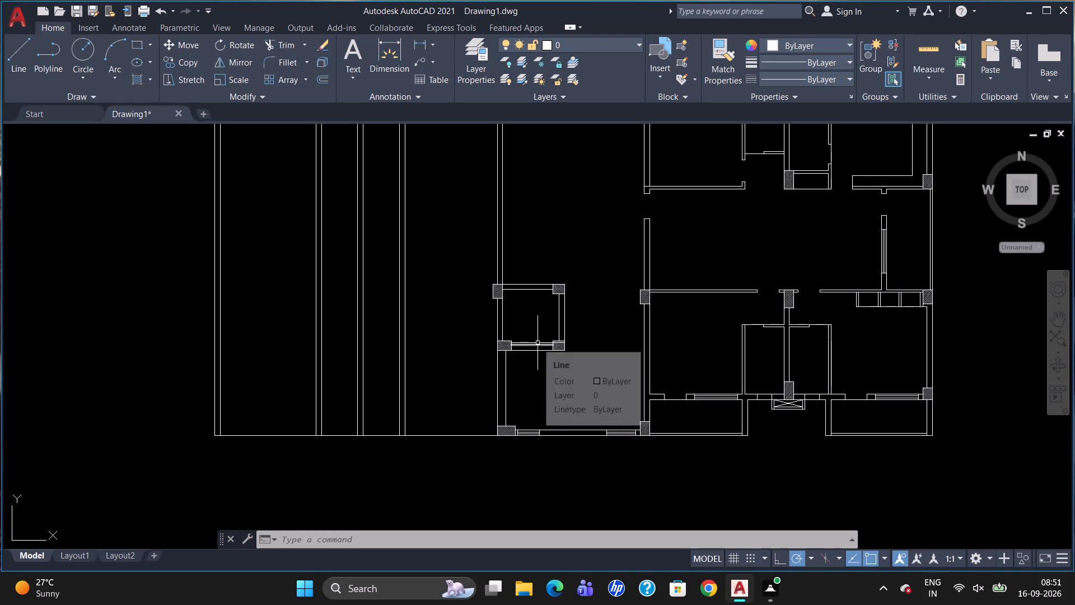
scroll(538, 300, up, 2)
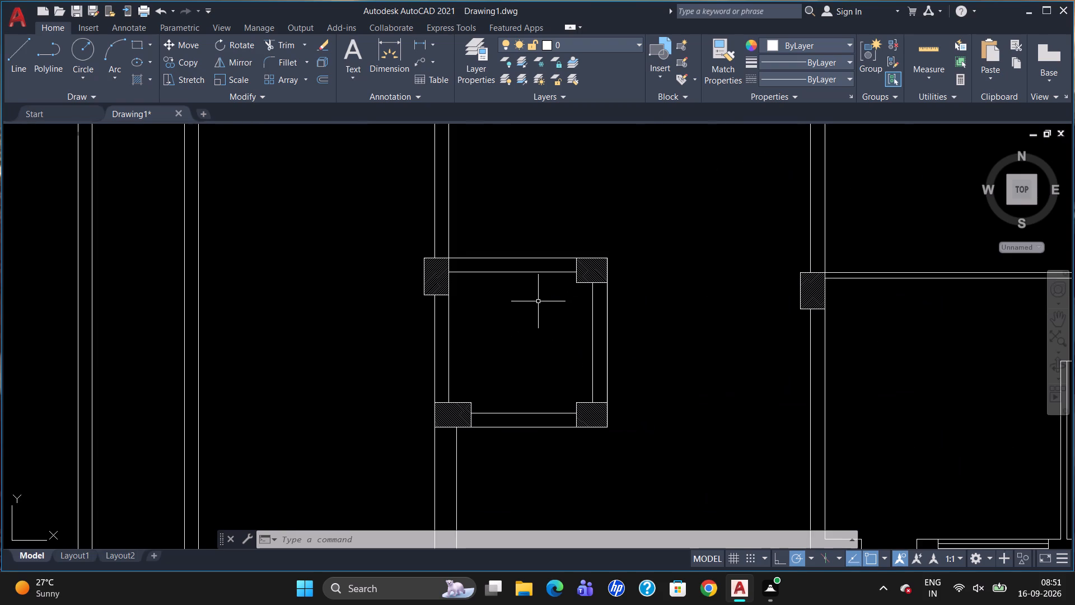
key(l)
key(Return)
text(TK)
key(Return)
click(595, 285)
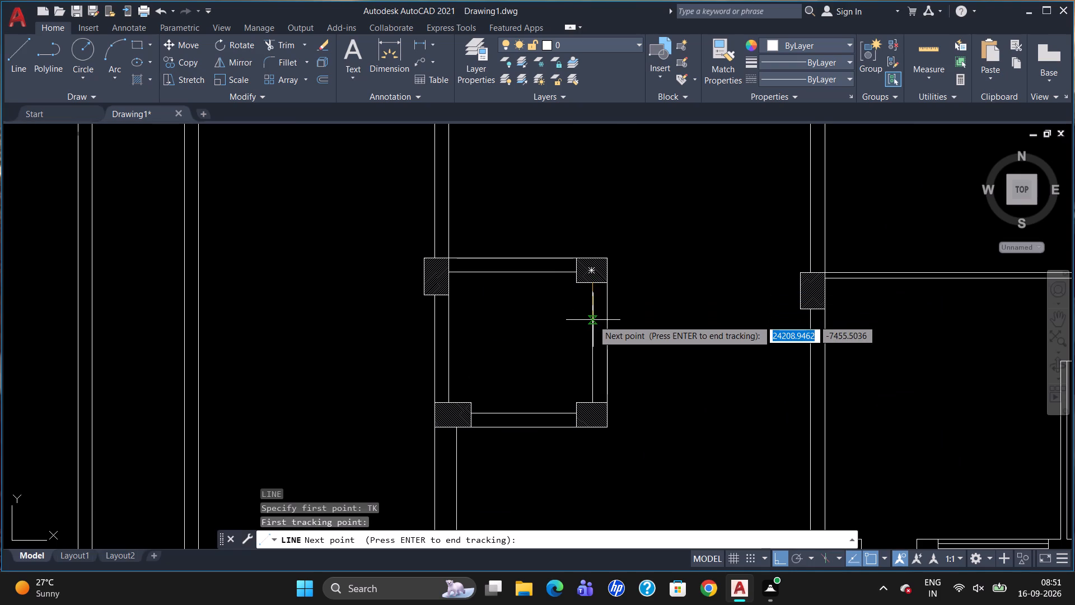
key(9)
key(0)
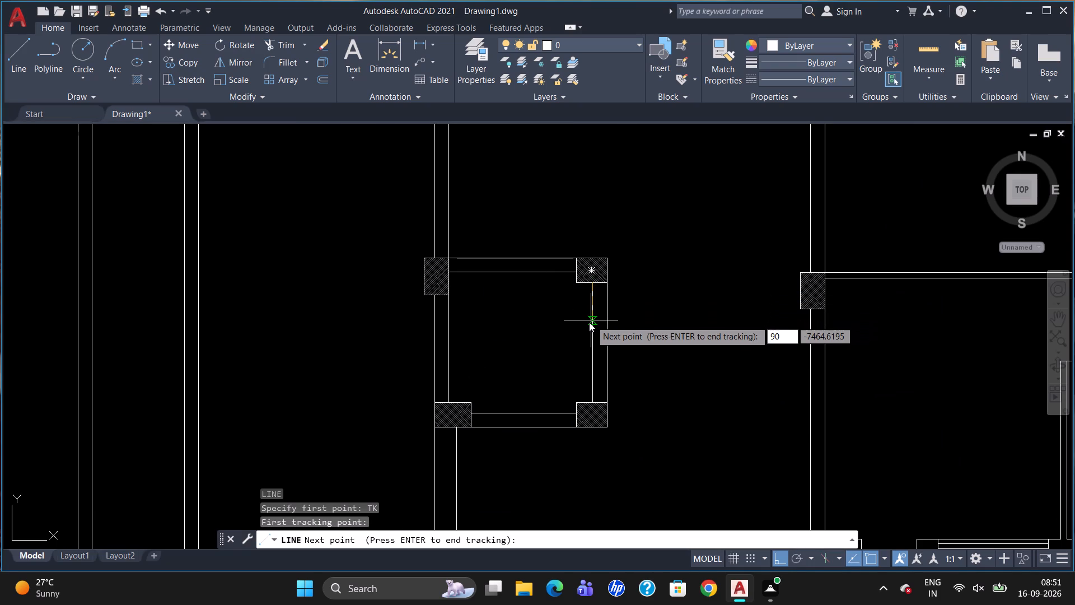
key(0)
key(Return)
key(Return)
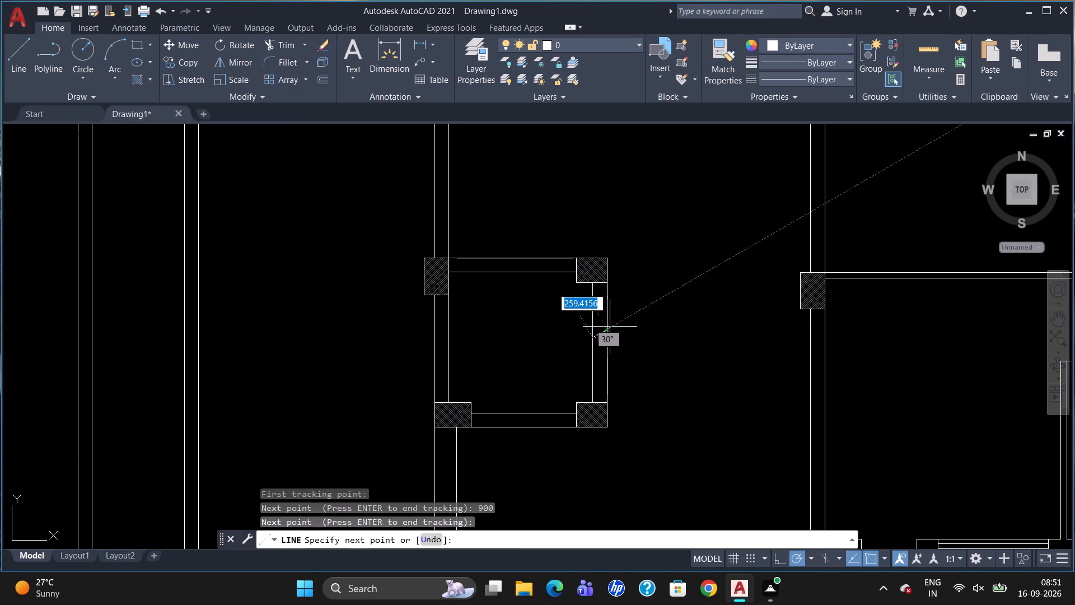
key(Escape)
Draw a line across the small room's east wall, 500 south of the northeast column's south edge.
key(l)
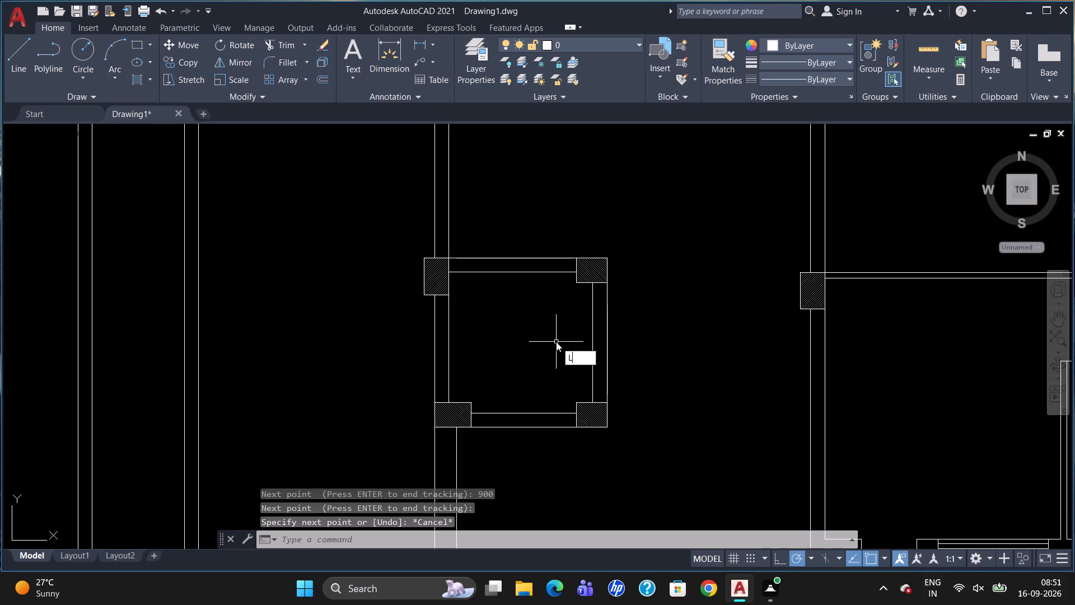
key(Return)
text(TK)
key(Return)
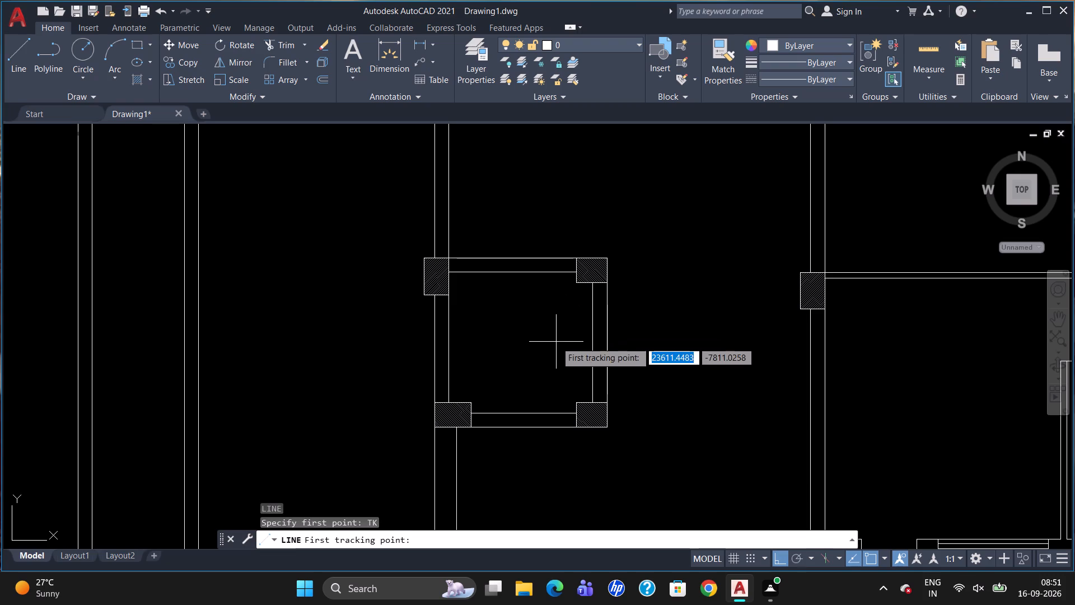
click(593, 285)
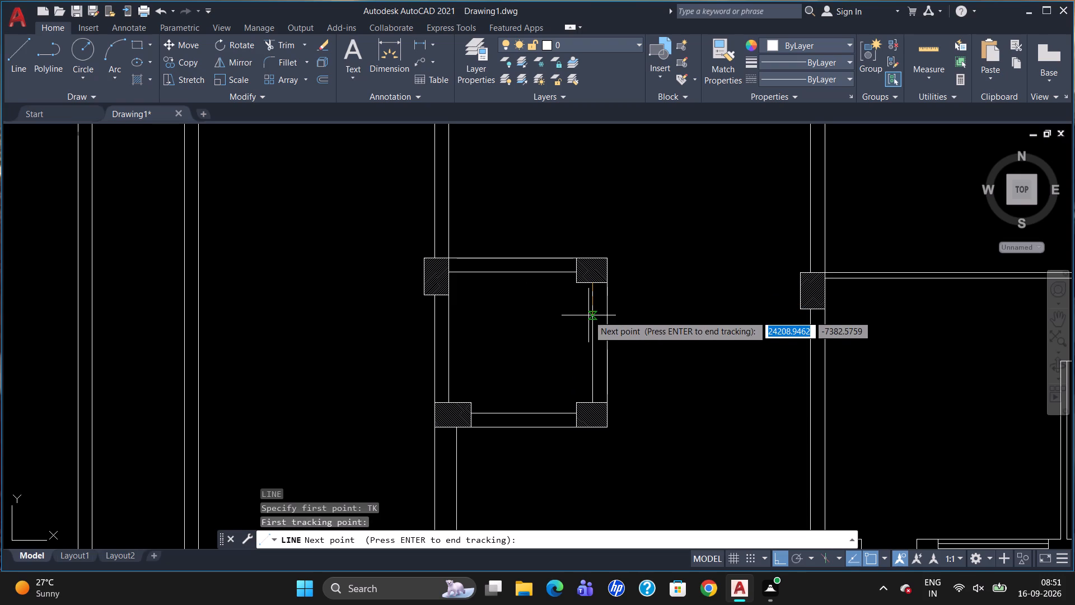
text(500)
key(Return)
key(Return)
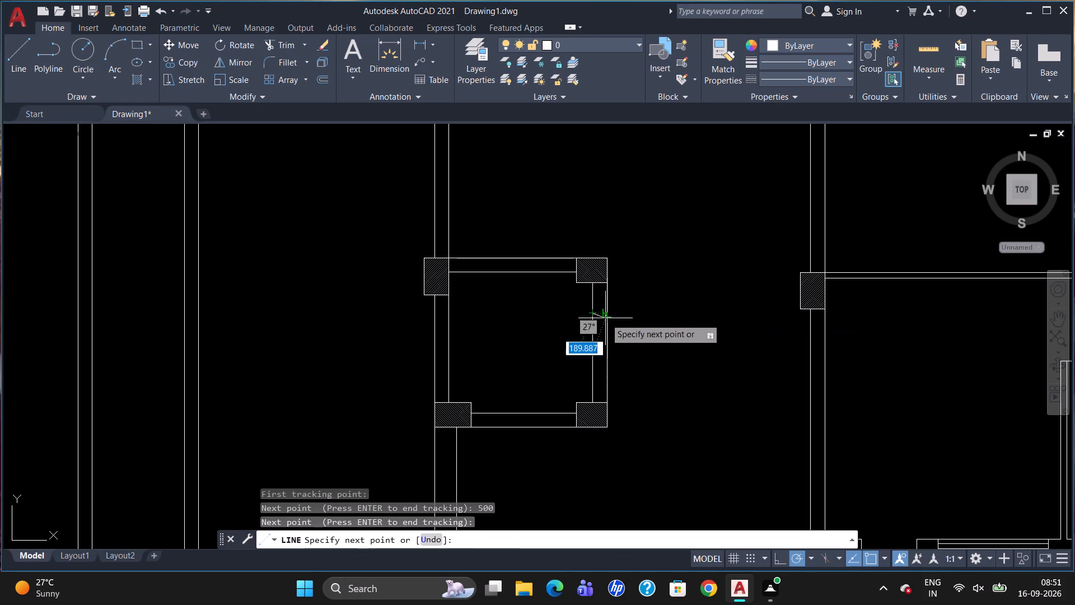
click(611, 315)
key(Escape)
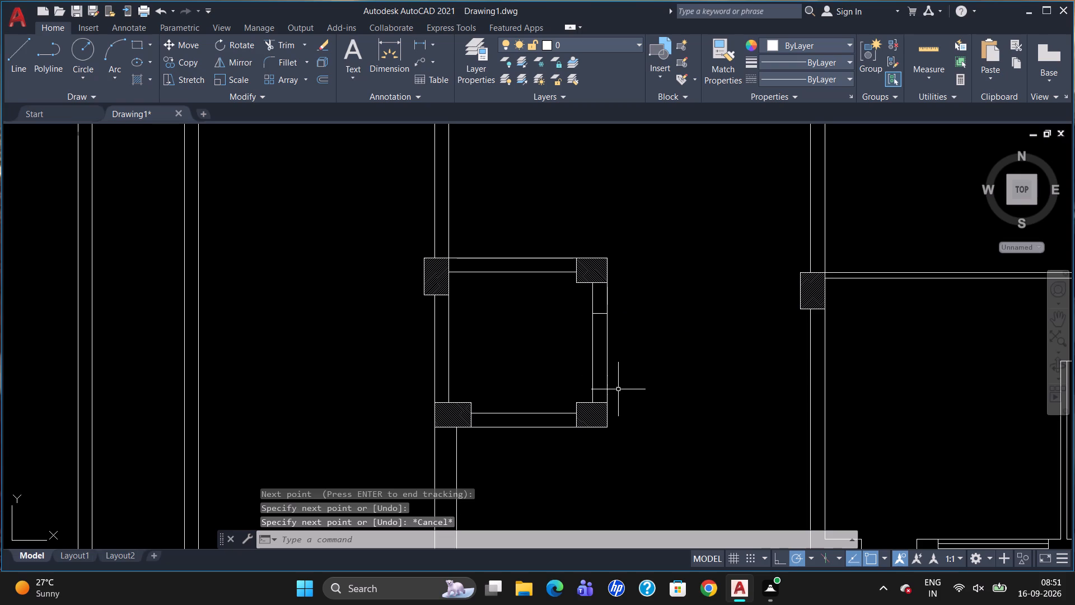
Draw a line across the small room's east wall, 500 north of the southeast column's north edge.
key(l)
key(Return)
text(TK)
key(Return)
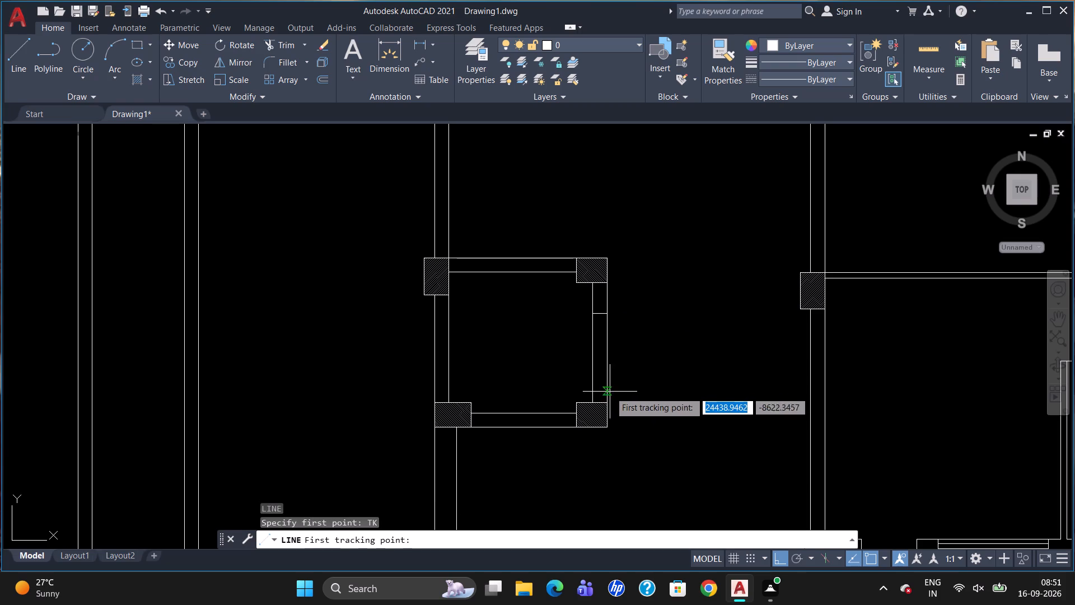
click(609, 401)
text(500)
key(Return)
key(Return)
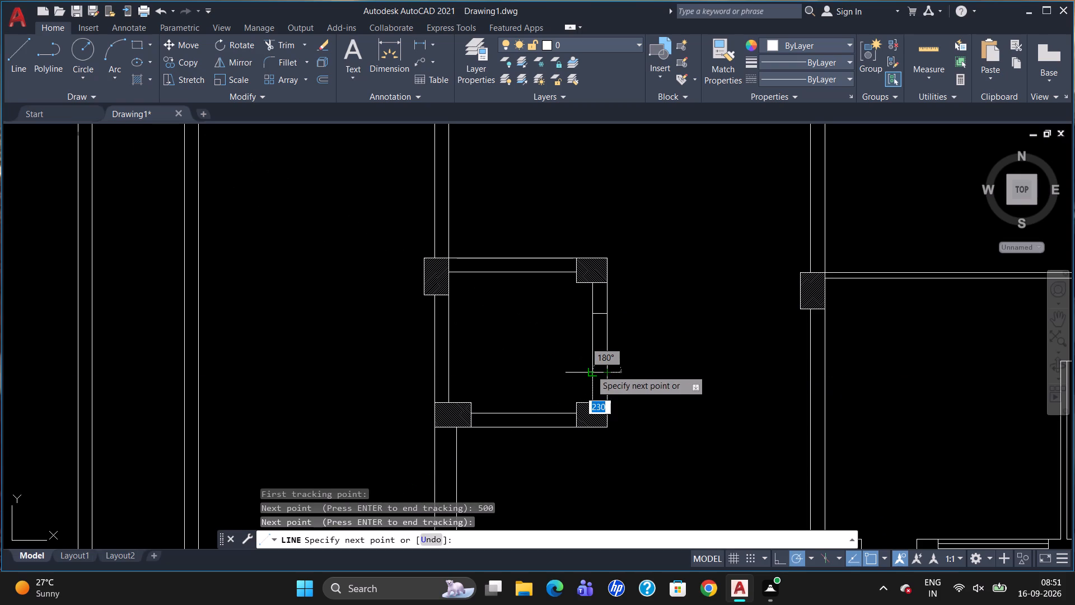
click(590, 370)
key(Escape)
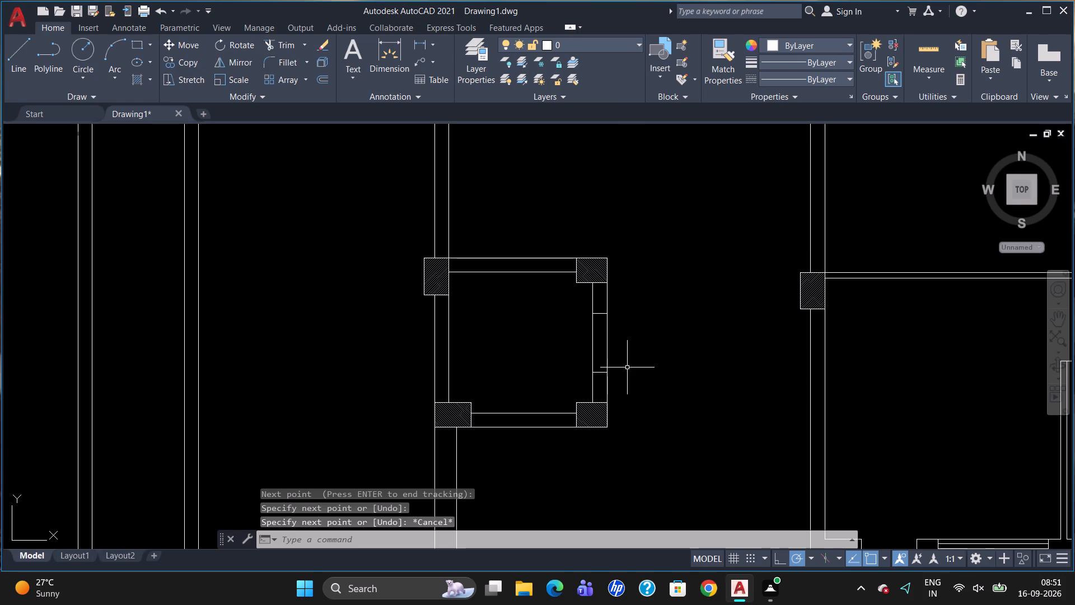
Trim the small room's east wall outer line between the two cross lines of the opening.
key(t)
key(r)
key(Return)
key(Return)
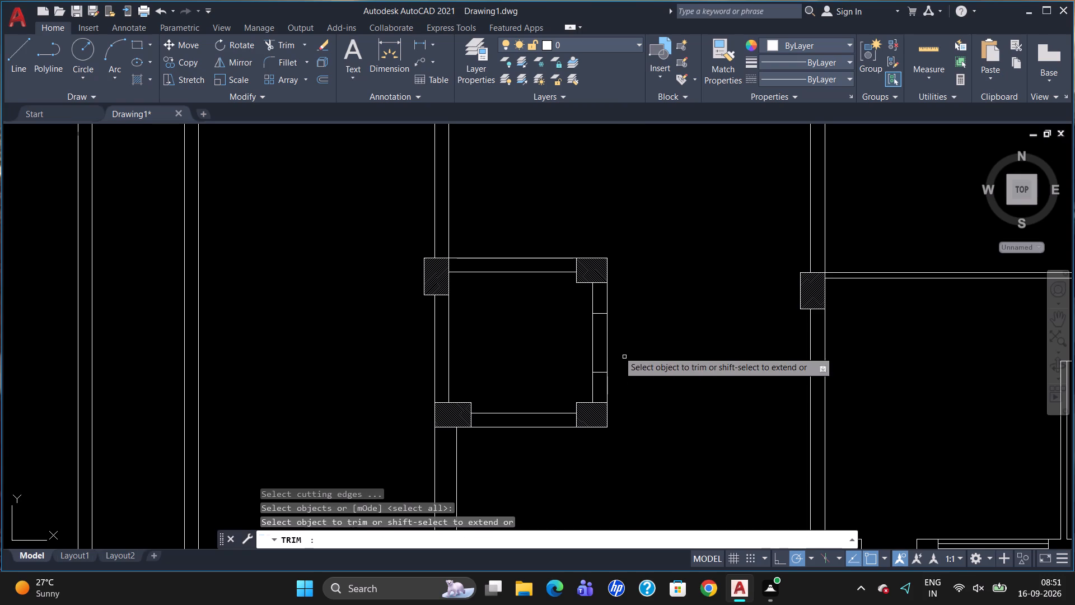
click(609, 344)
key(Escape)
Offset the west wall's inner line south of the small room by 1500 to the east.
scroll(622, 337, down, 2)
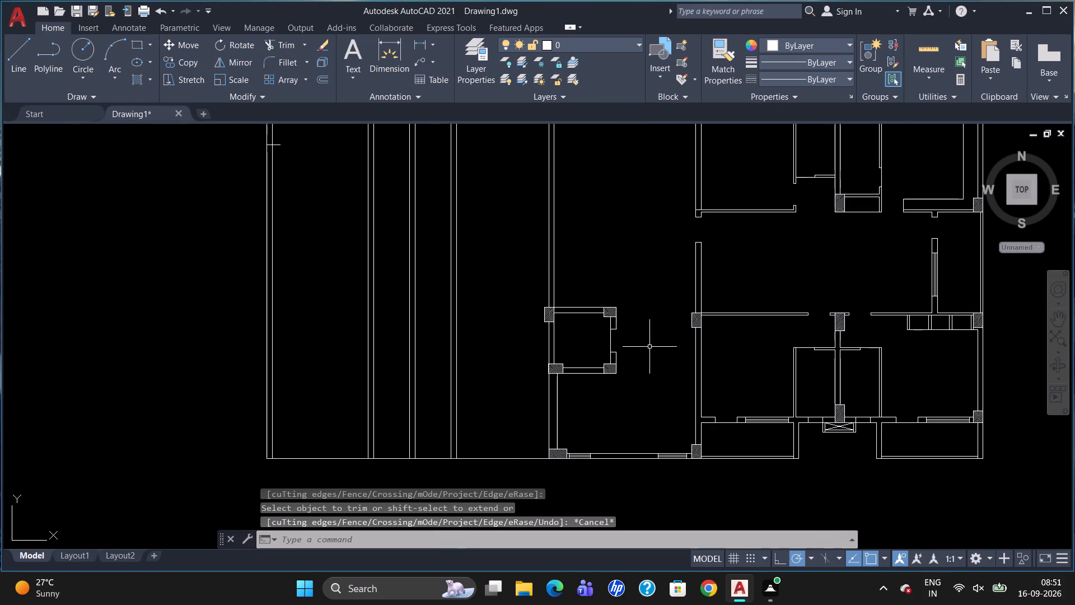
scroll(645, 431, up, 1)
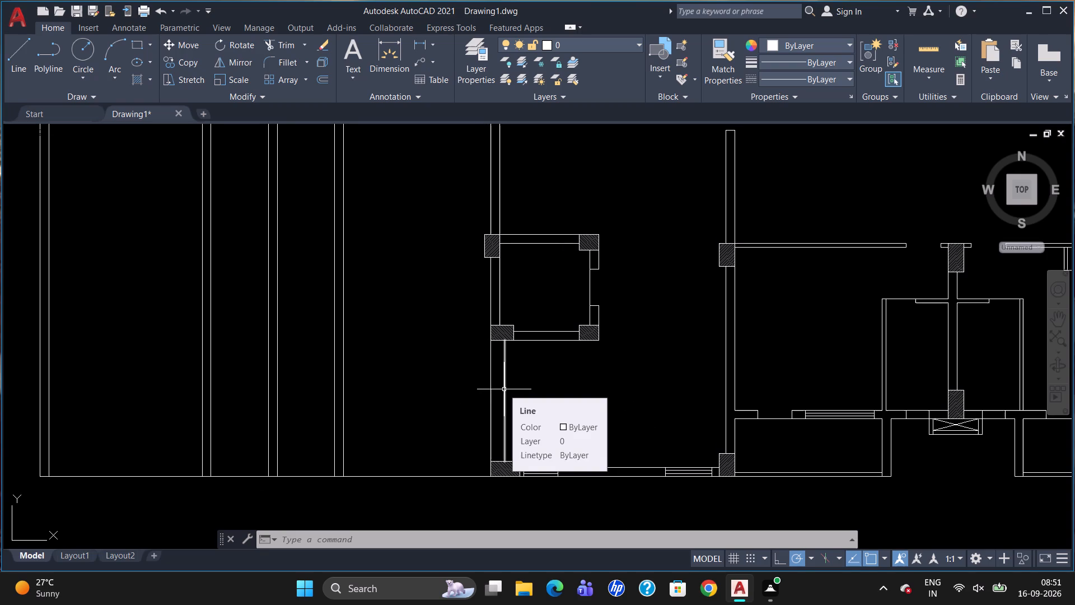
key(o)
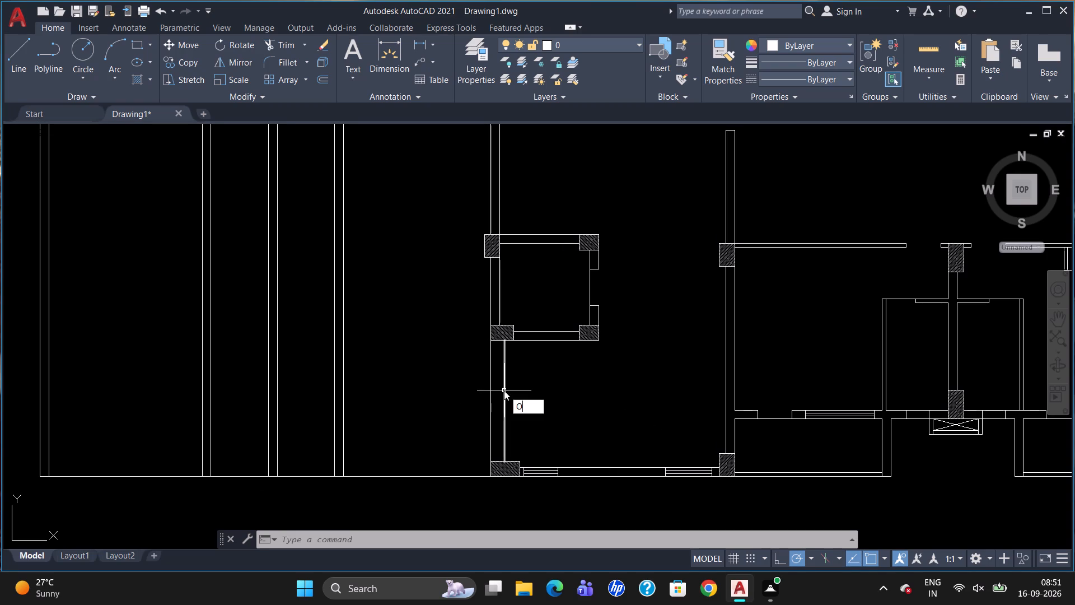
key(Return)
text(1500)
key(Return)
click(503, 389)
click(560, 407)
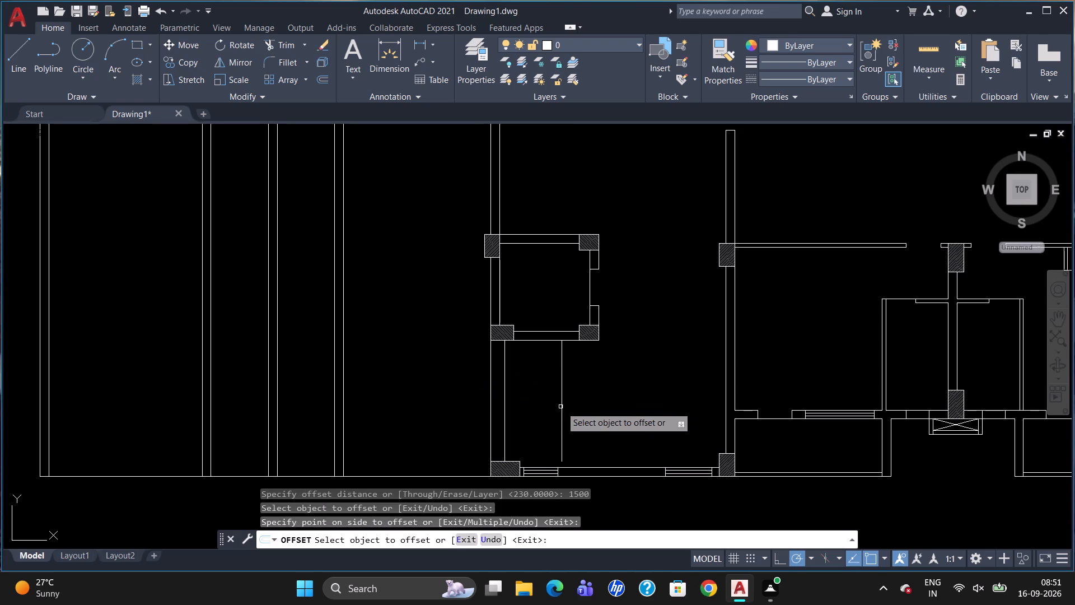
key(Escape)
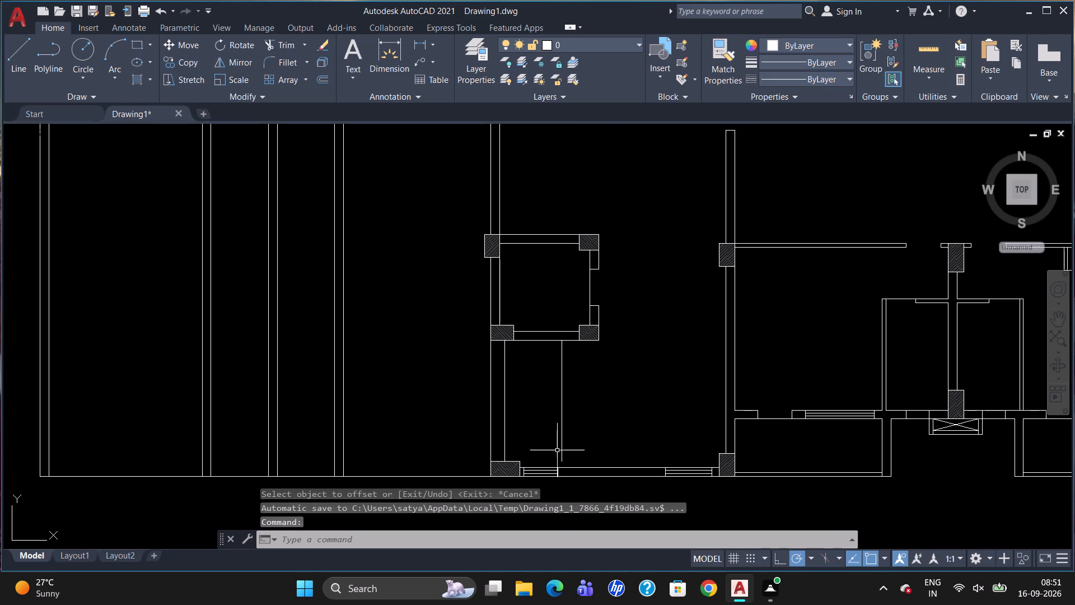
Extend the offset line south to the south wall's inner line.
scroll(567, 482, up, 1)
key(e)
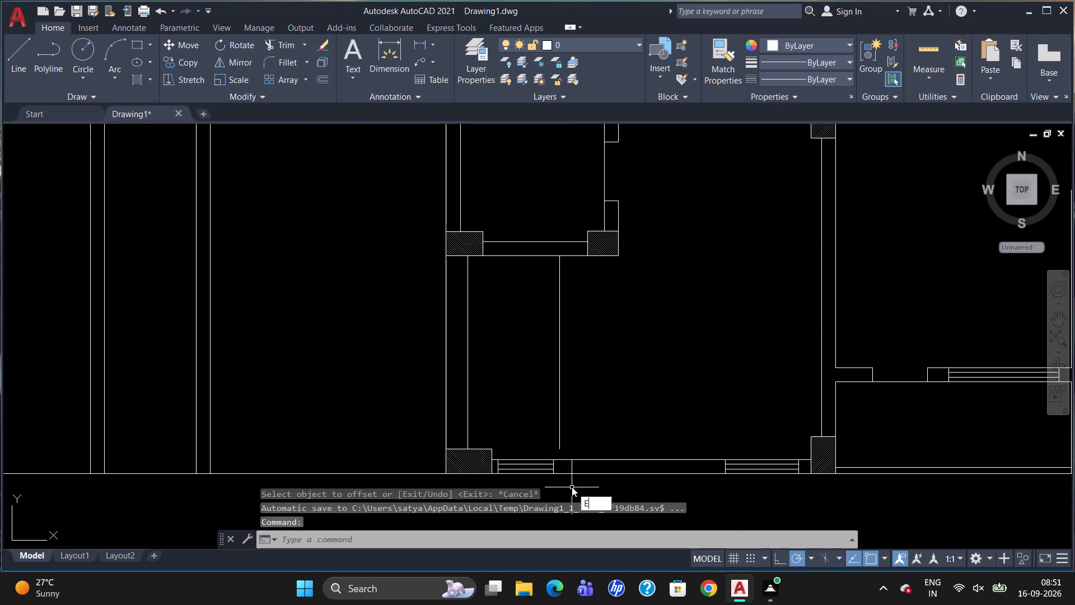
key(x)
key(Return)
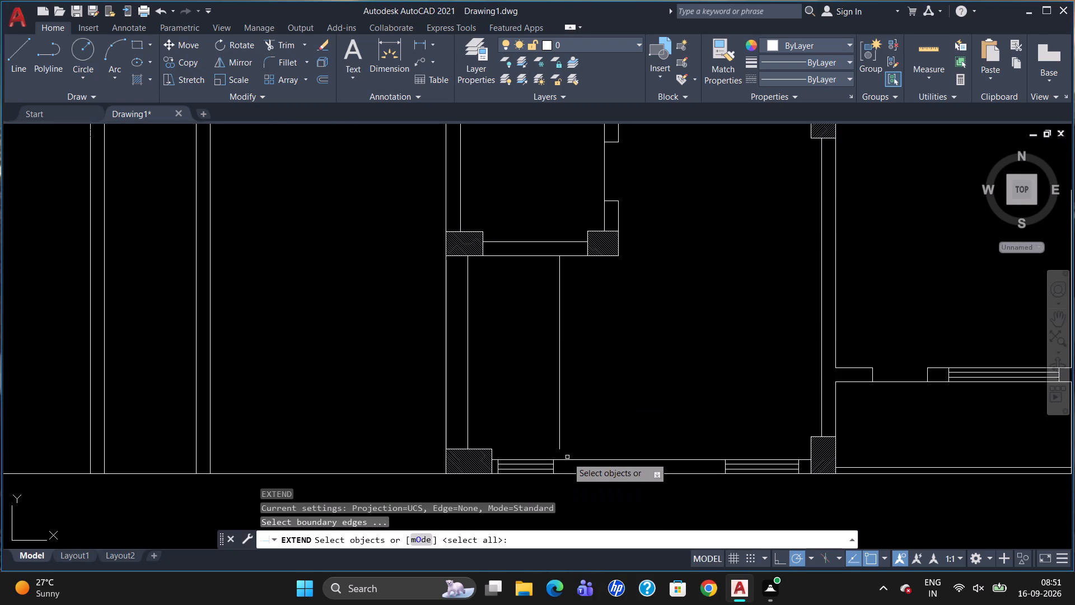
click(568, 460)
key(Return)
click(559, 440)
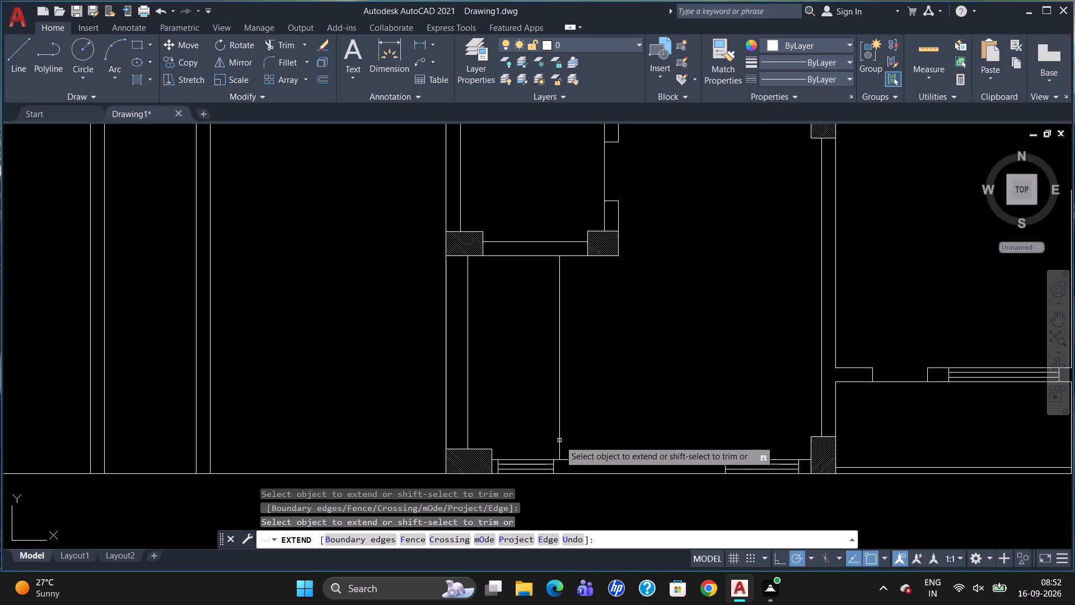
key(Escape)
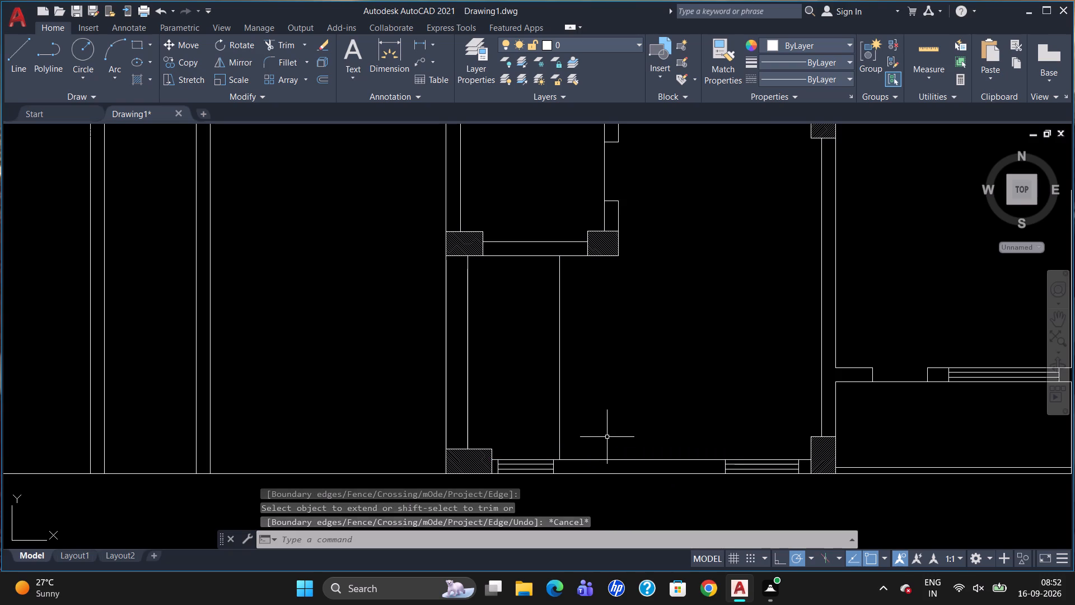
Draw a horizontal line running east from the southeast corner of the small room's southeast column.
key(l)
key(Return)
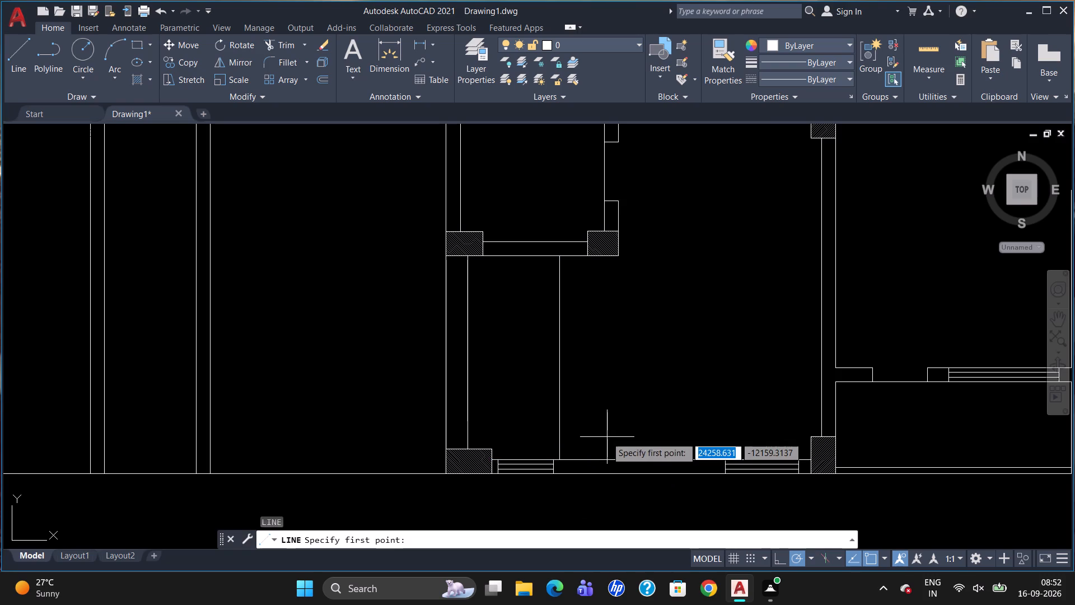
click(616, 260)
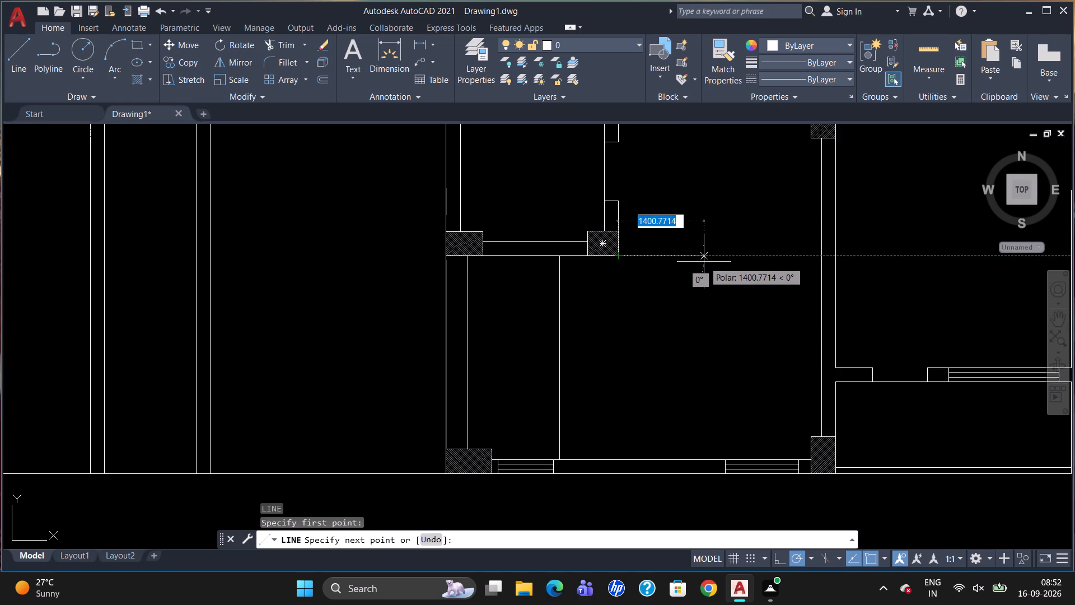
click(696, 263)
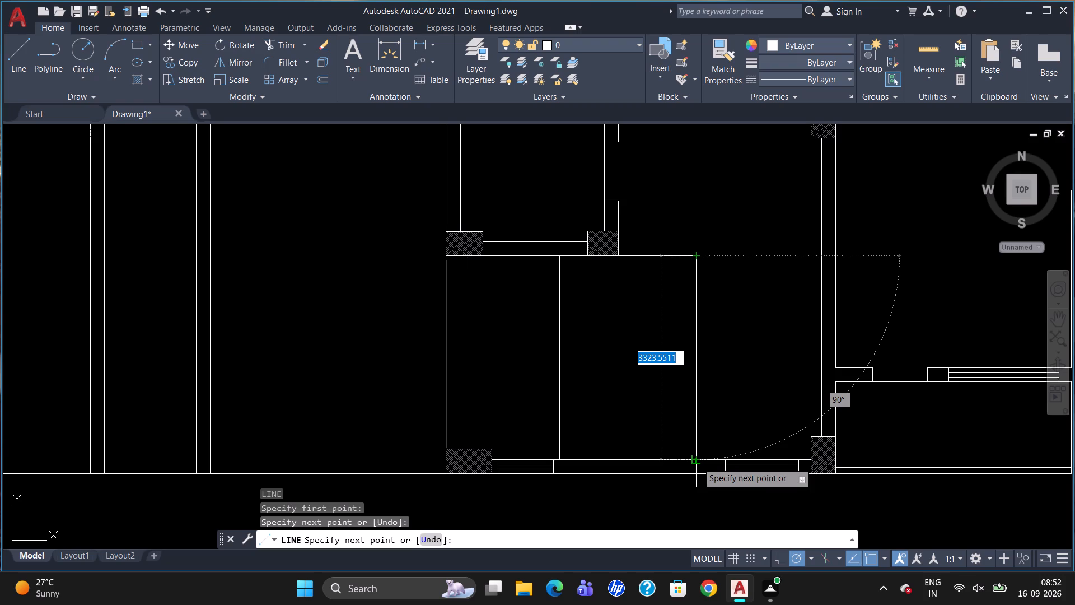
key(Escape)
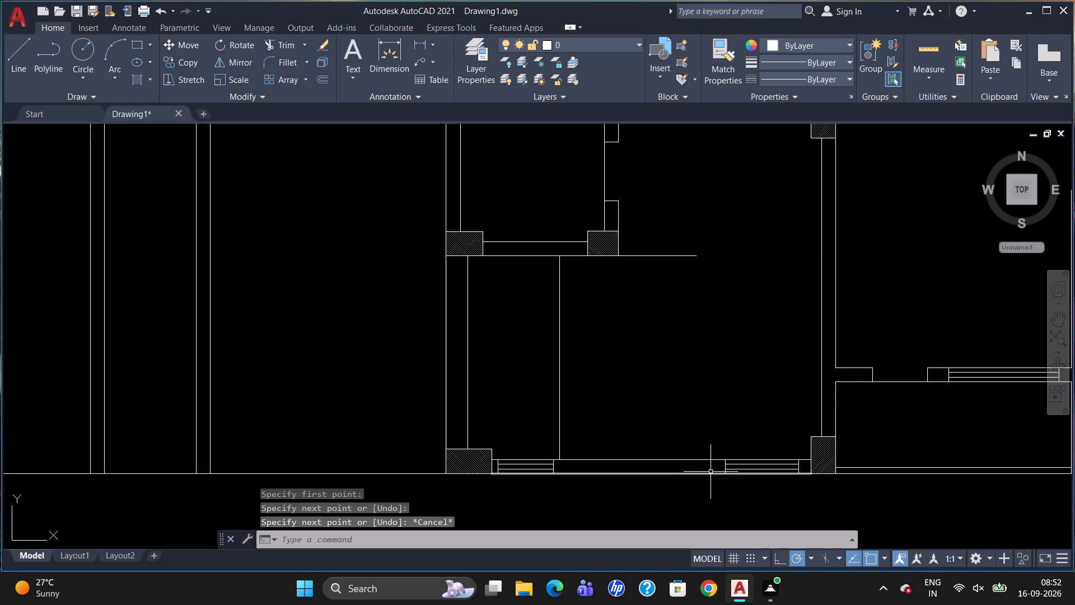
Draw a vertical line from the south wall's inner line, just west of the eastern window, north past the new horizontal line's level.
key(l)
key(Return)
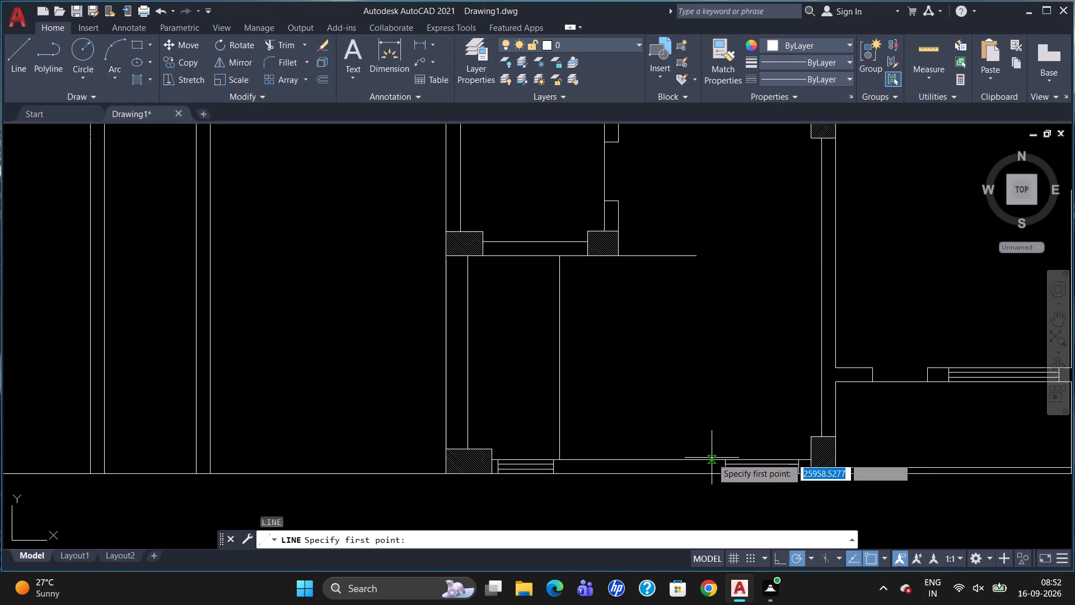
click(714, 457)
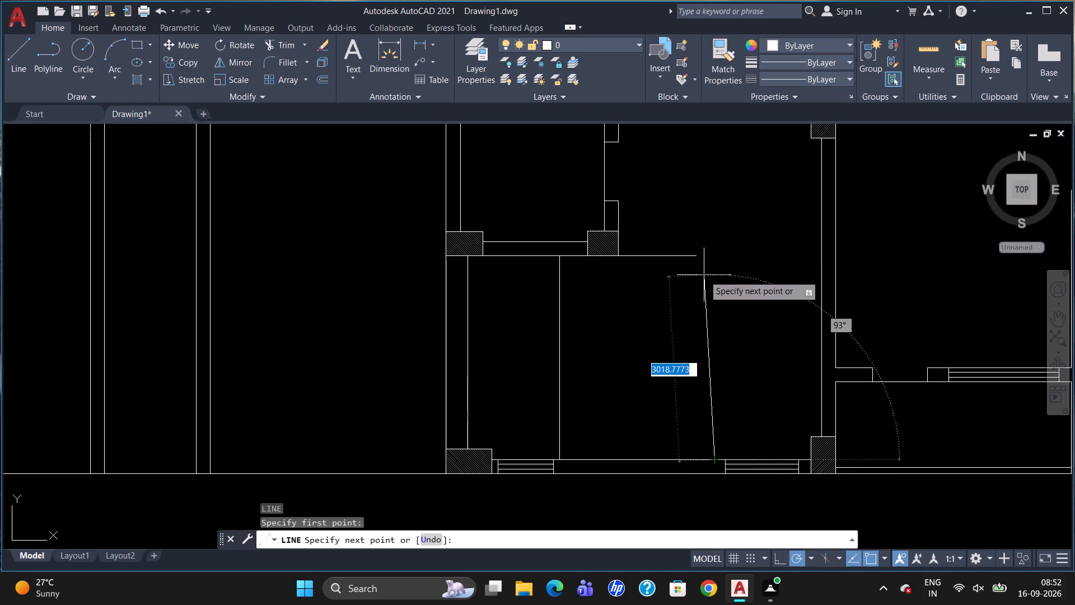
click(712, 252)
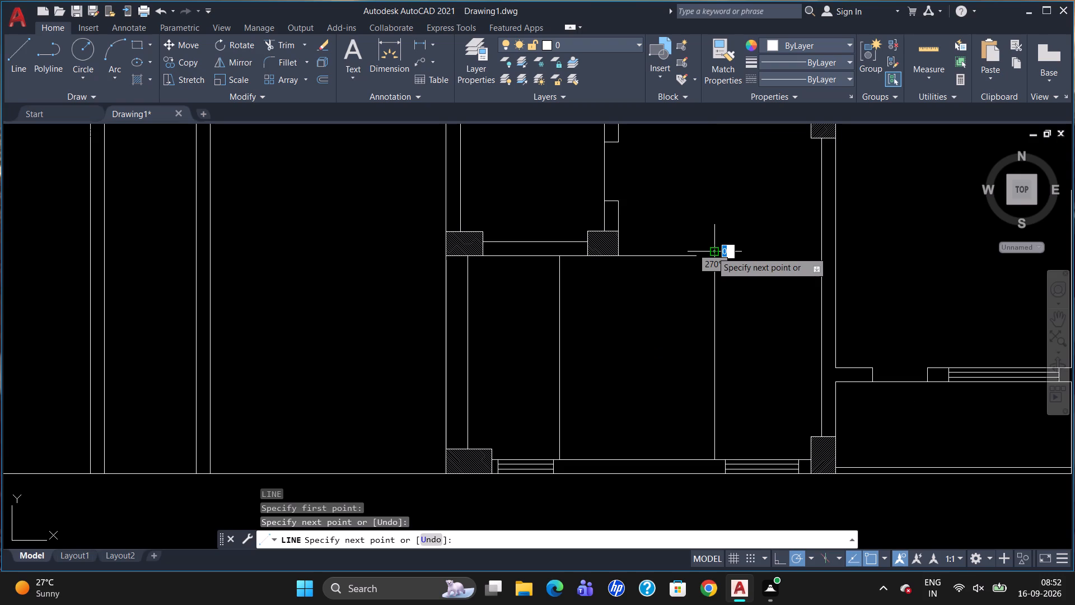
key(Escape)
Extend the horizontal line from the southeast column east to the new vertical line.
scroll(698, 231, up, 1)
key(e)
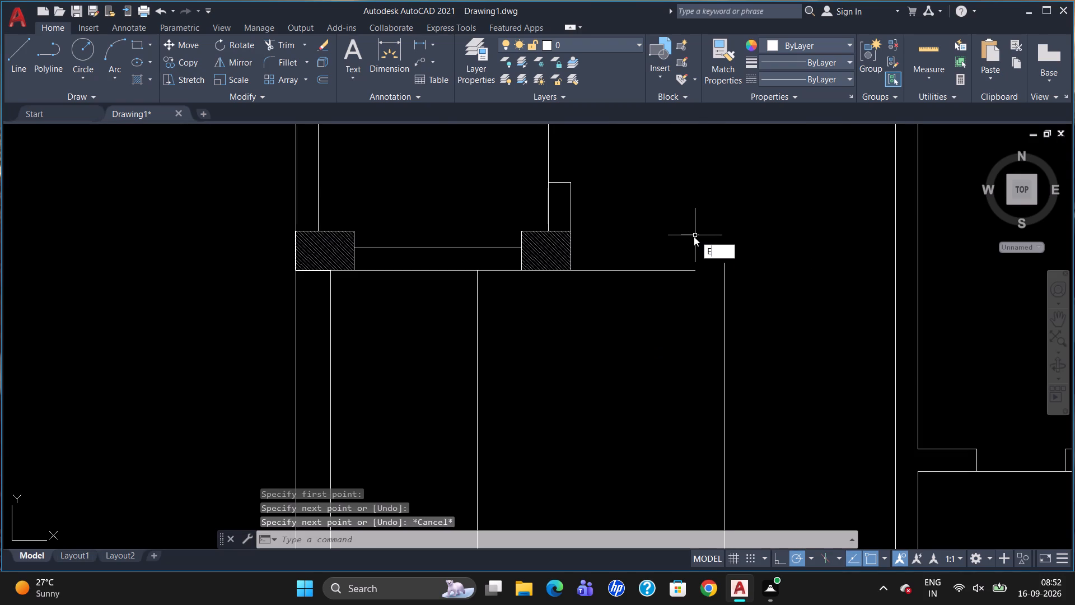
key(x)
key(Return)
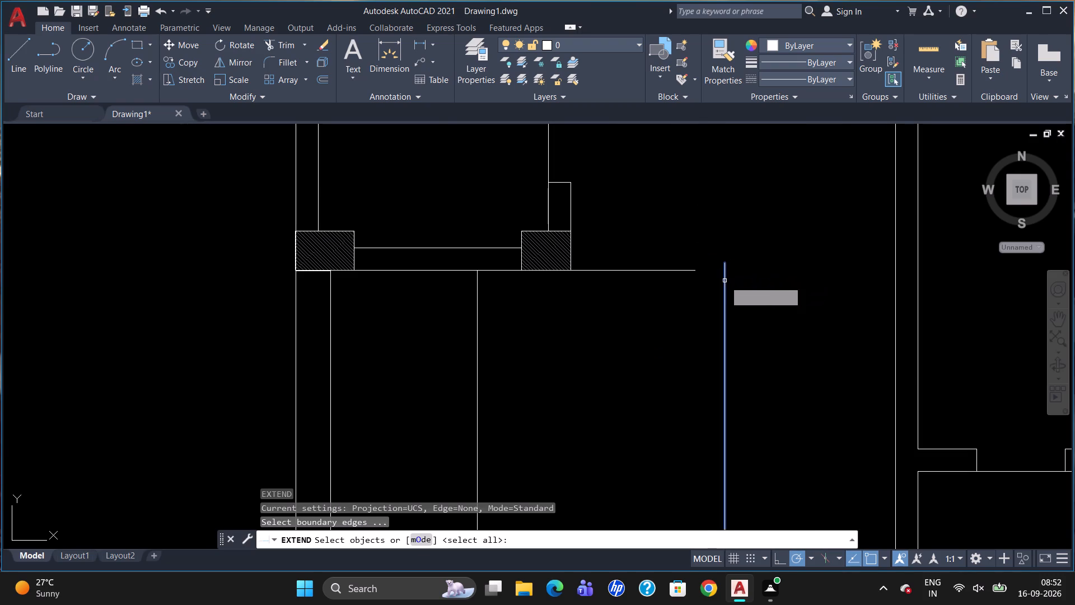
click(725, 281)
key(Return)
click(688, 271)
key(Escape)
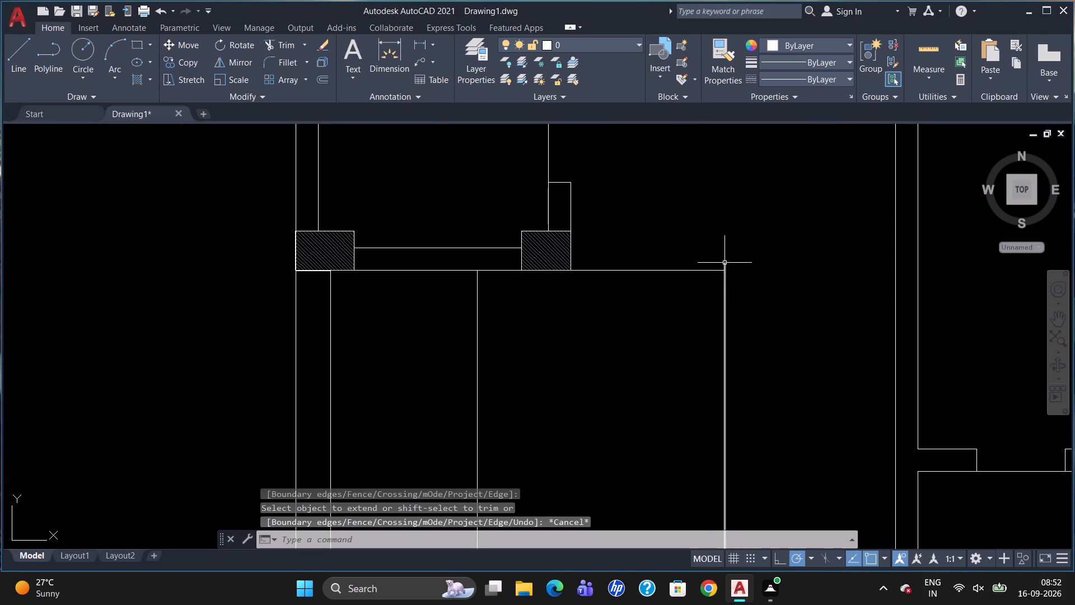
Trim the vertical line's stub projecting north of the horizontal line.
text(TR)
key(Return)
key(Return)
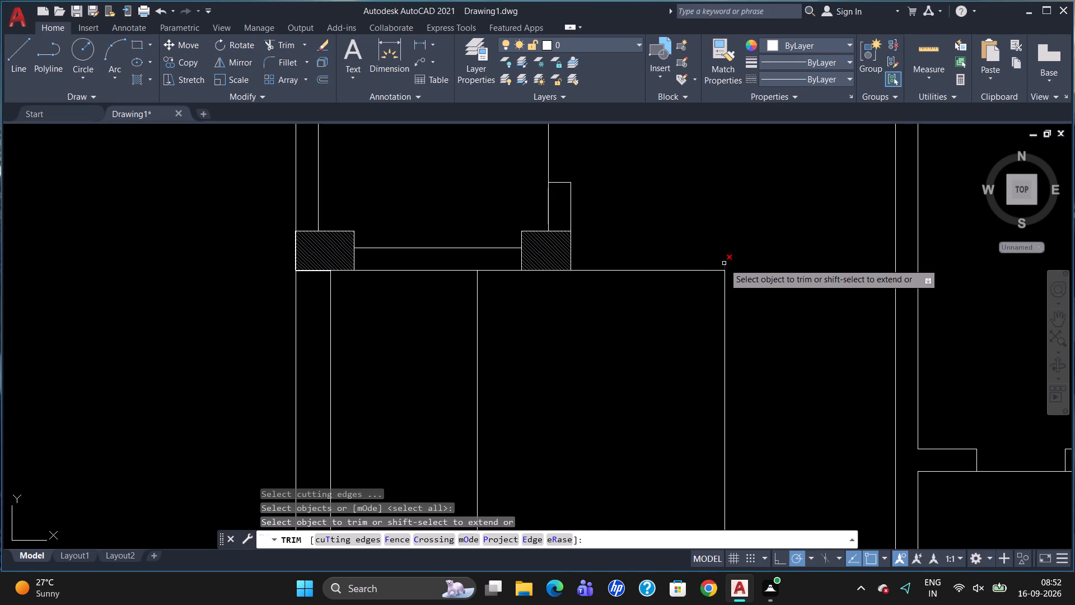
click(725, 263)
key(Escape)
Offset the horizontal line east of the small room's southeast column by 100 to the north.
scroll(703, 245, up, 1)
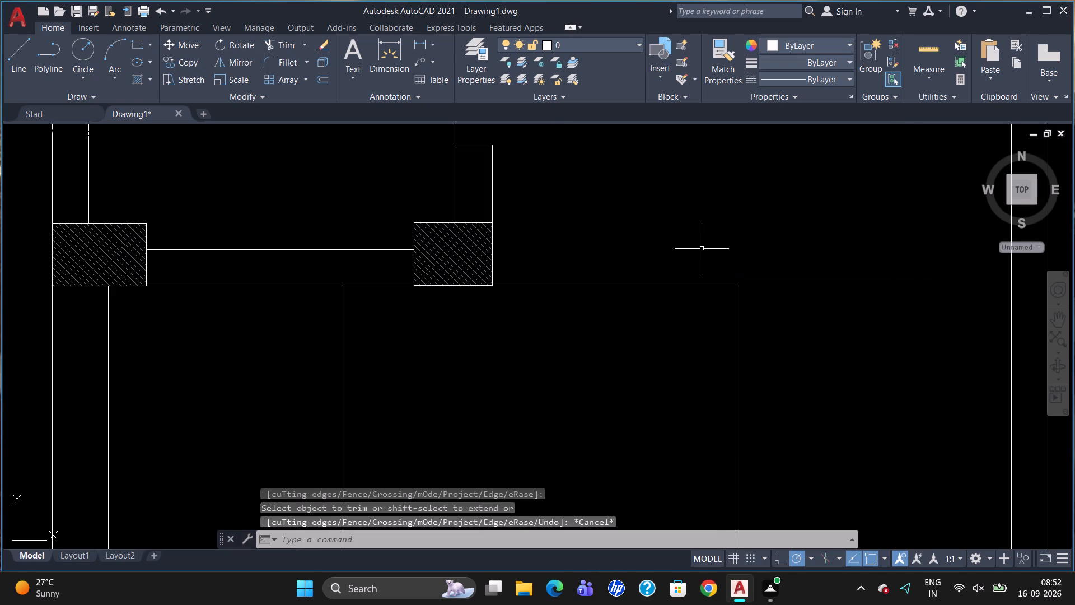
key(o)
key(Return)
key(1)
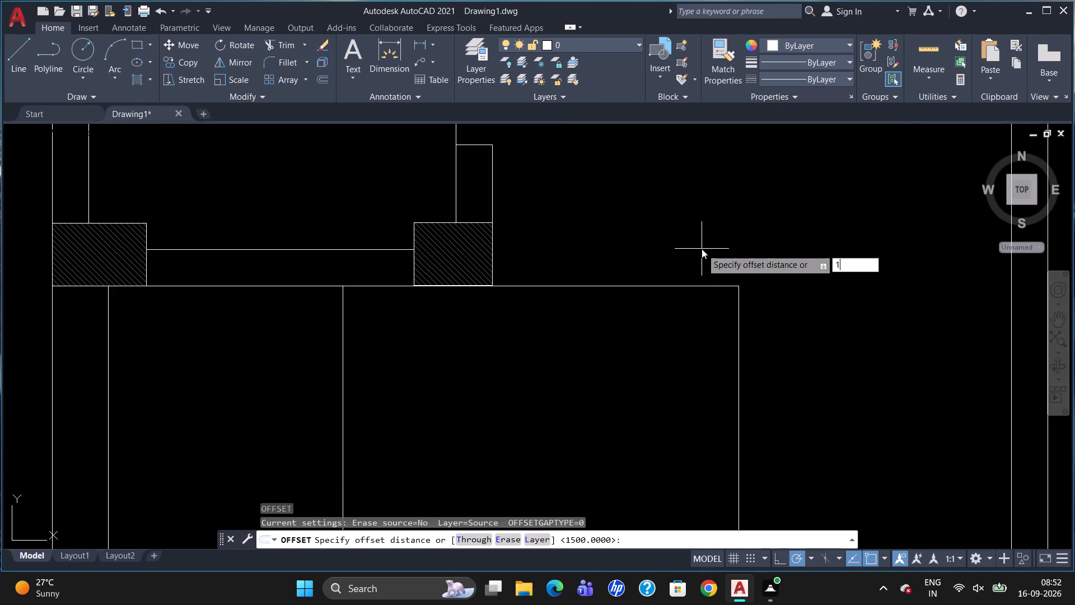
text(00)
key(Return)
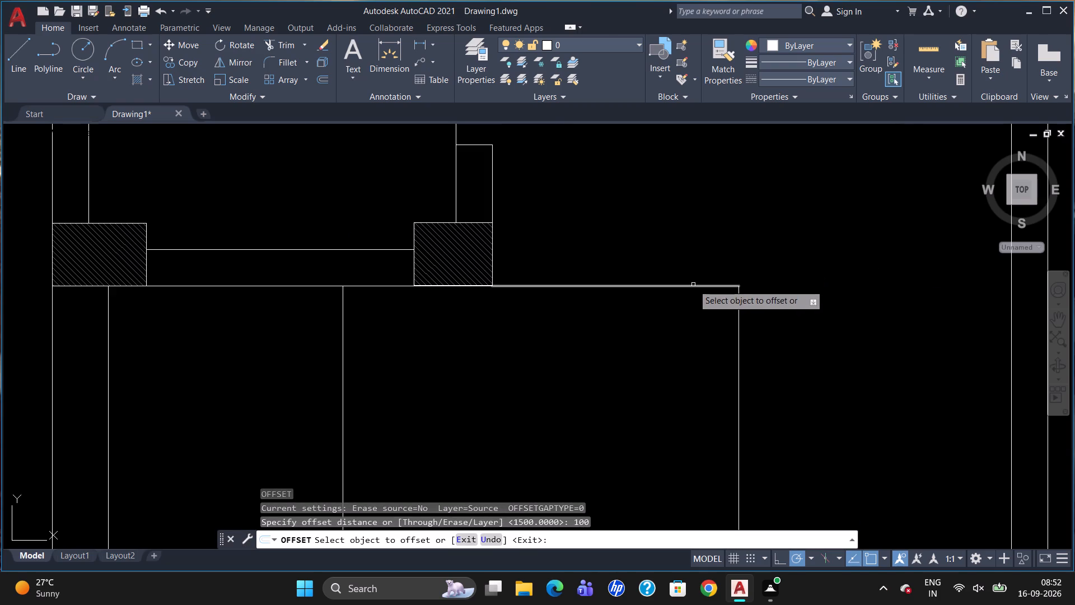
click(693, 285)
click(697, 269)
key(Escape)
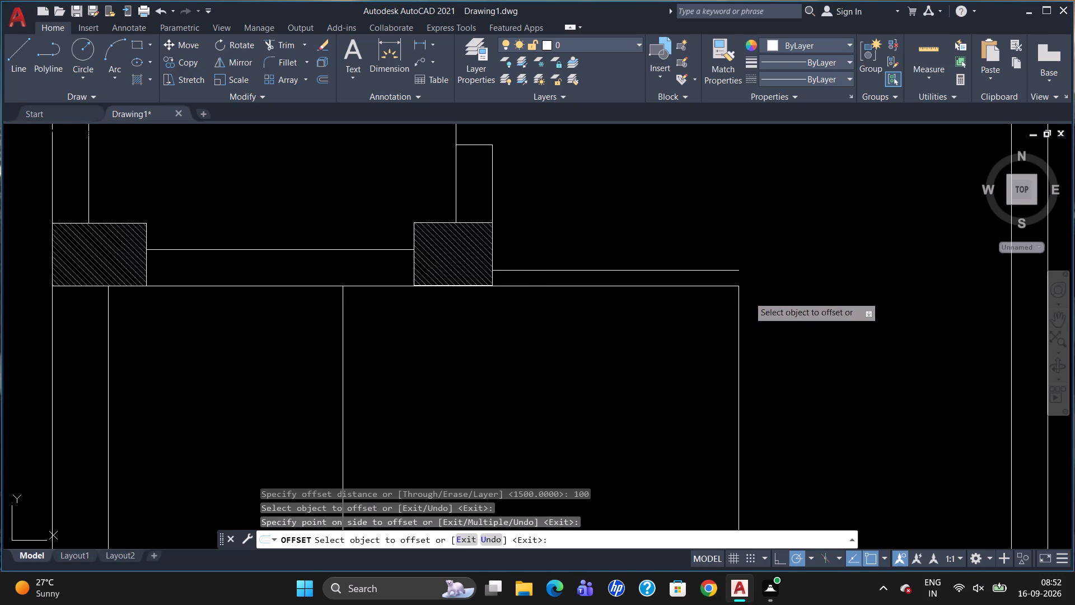
Draw a short line closing the east end of the two parallel lines at the vertical line's top.
scroll(749, 289, down, 3)
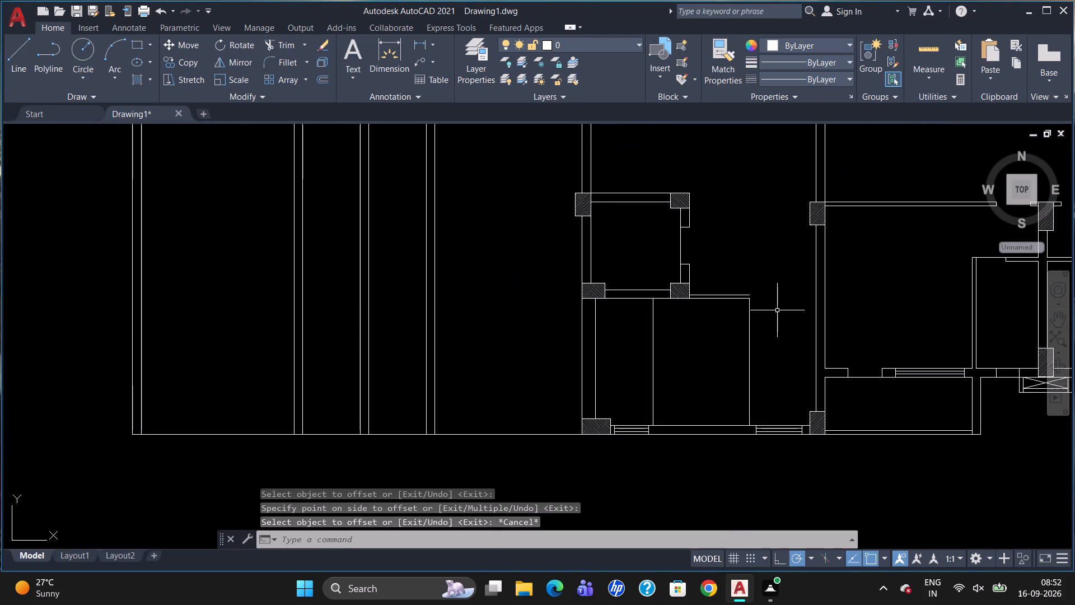
key(l)
key(Return)
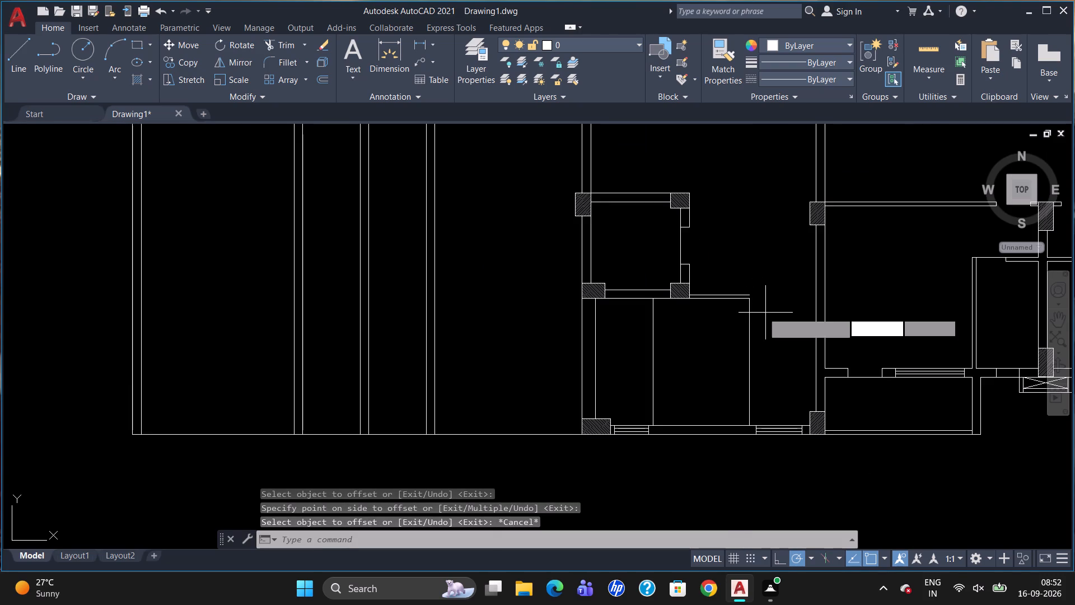
scroll(755, 305, up, 4)
click(715, 264)
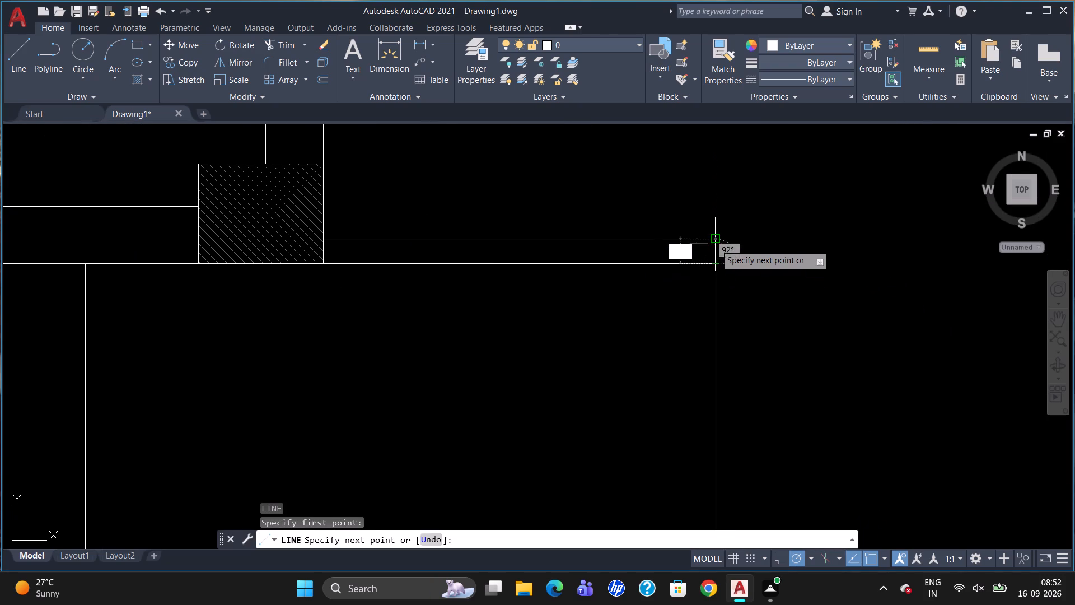
click(716, 241)
key(Escape)
scroll(756, 273, down, 1)
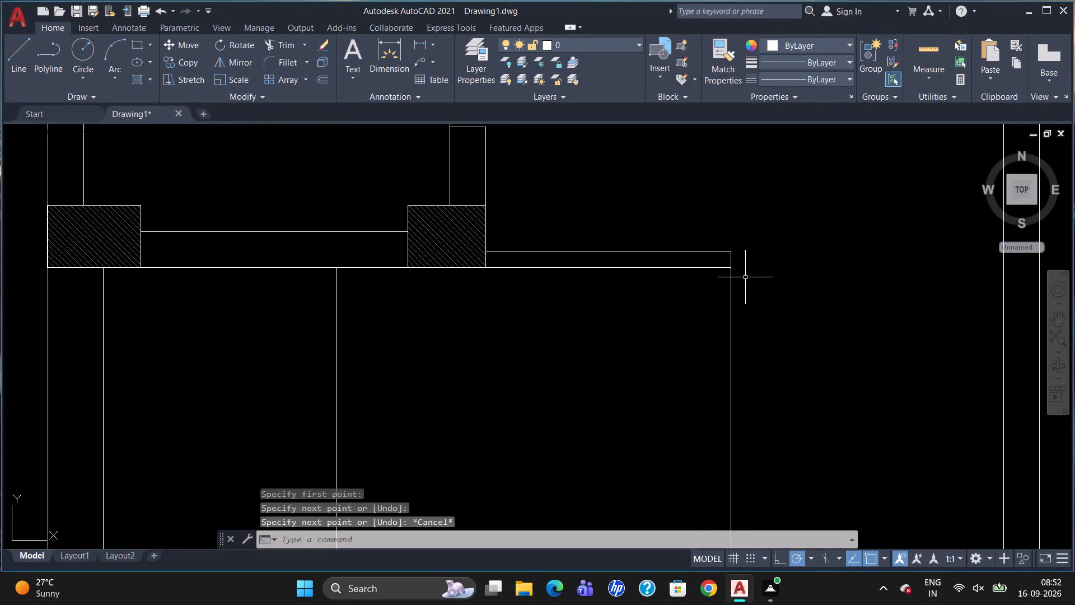
Draw a horizontal line about 2528 long between the midpoint of the 1500-offset line and the vertical line to its east.
scroll(740, 270, down, 2)
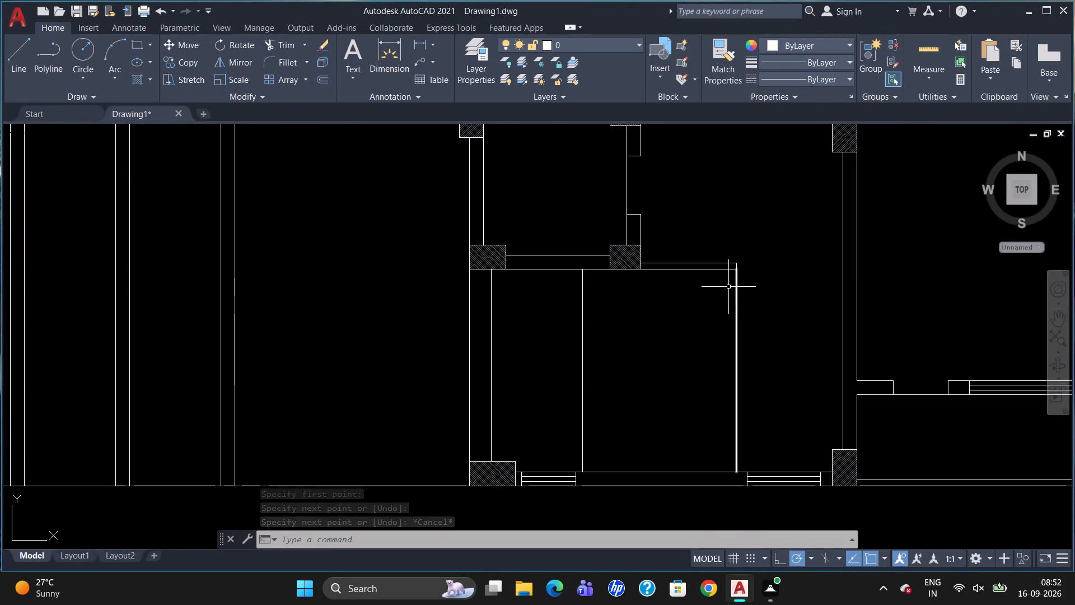
key(l)
key(Return)
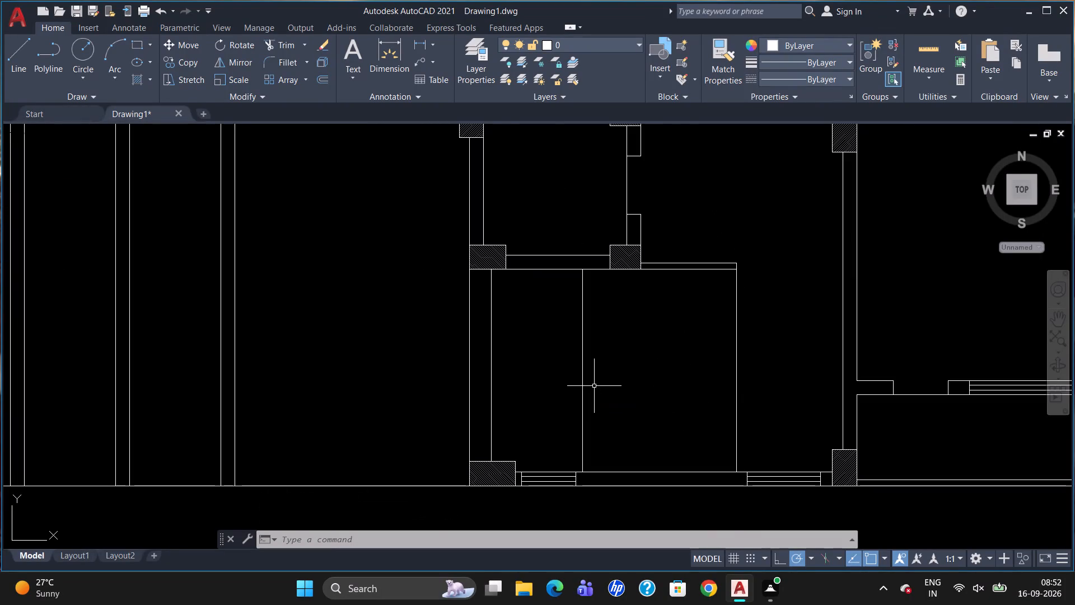
click(585, 367)
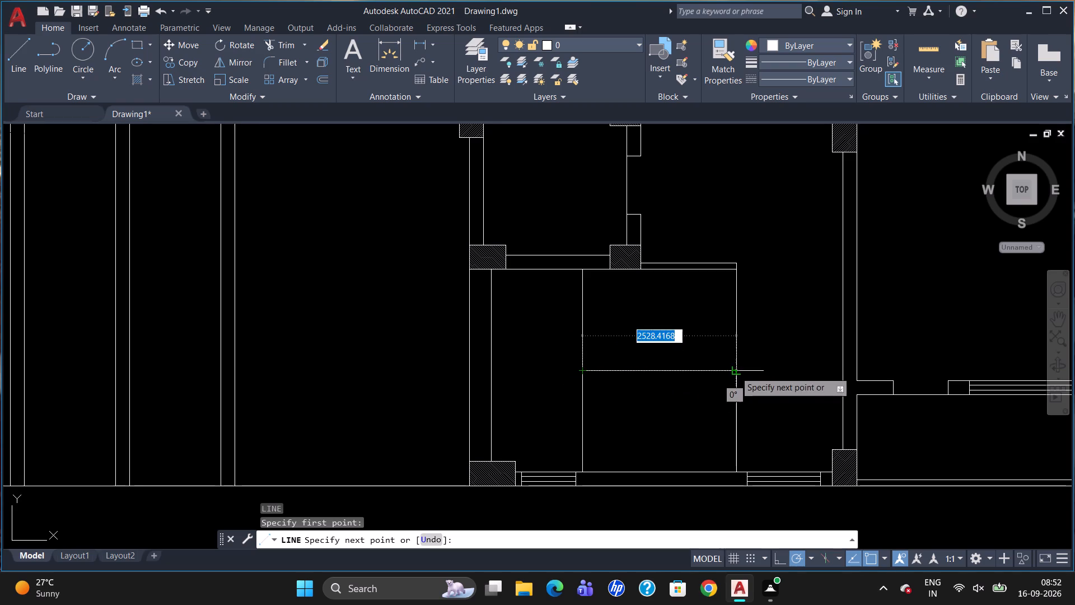
click(735, 371)
key(Escape)
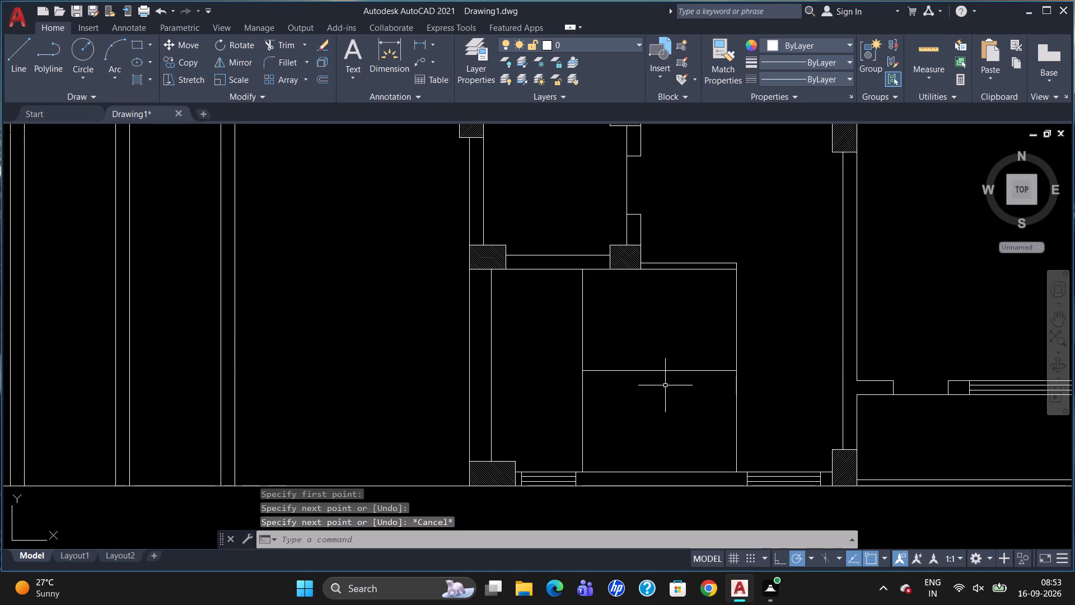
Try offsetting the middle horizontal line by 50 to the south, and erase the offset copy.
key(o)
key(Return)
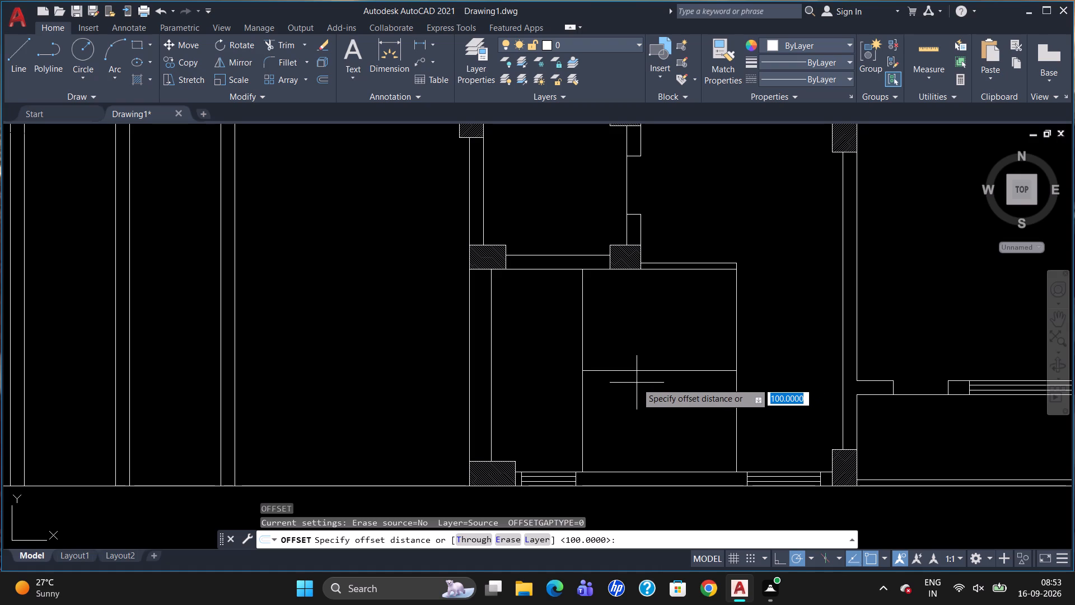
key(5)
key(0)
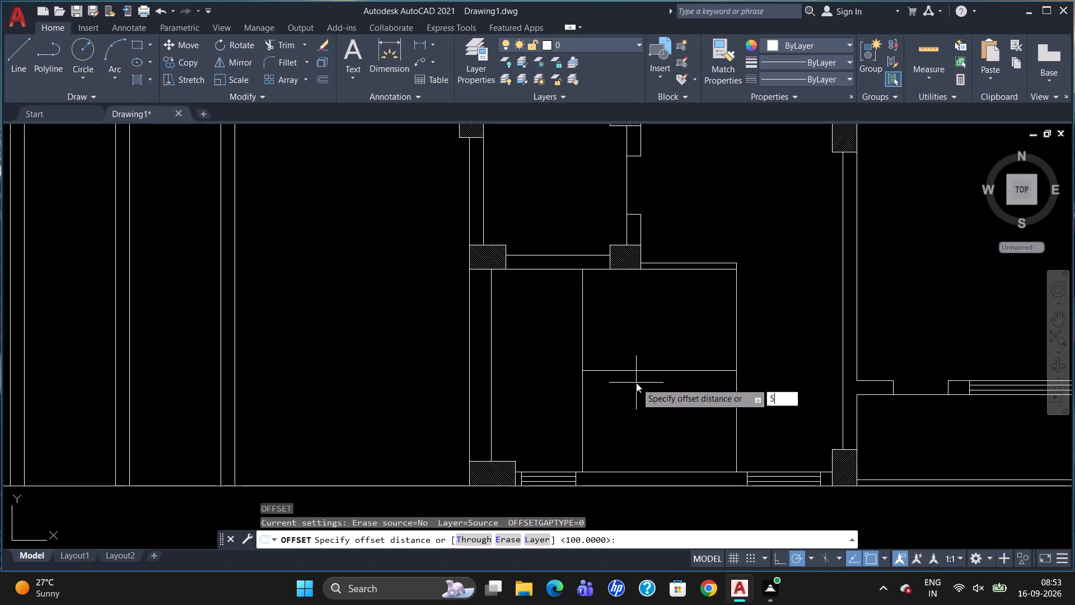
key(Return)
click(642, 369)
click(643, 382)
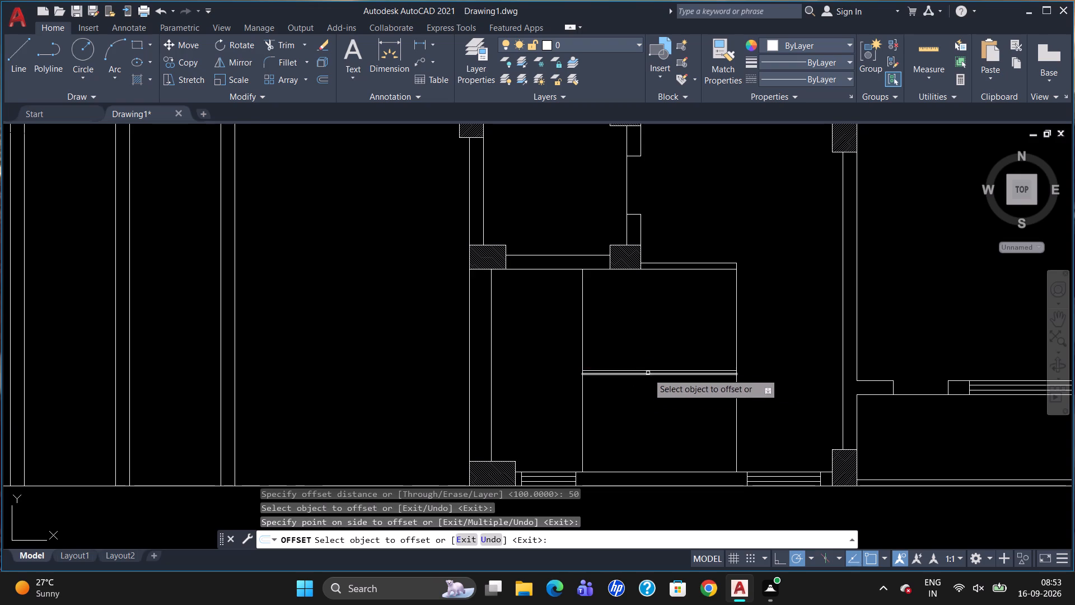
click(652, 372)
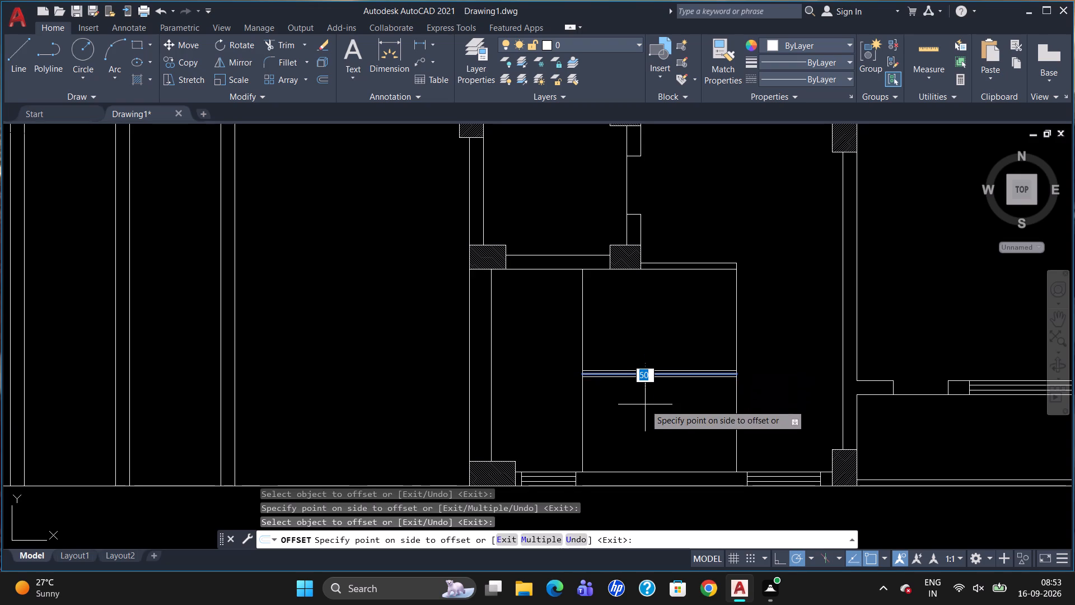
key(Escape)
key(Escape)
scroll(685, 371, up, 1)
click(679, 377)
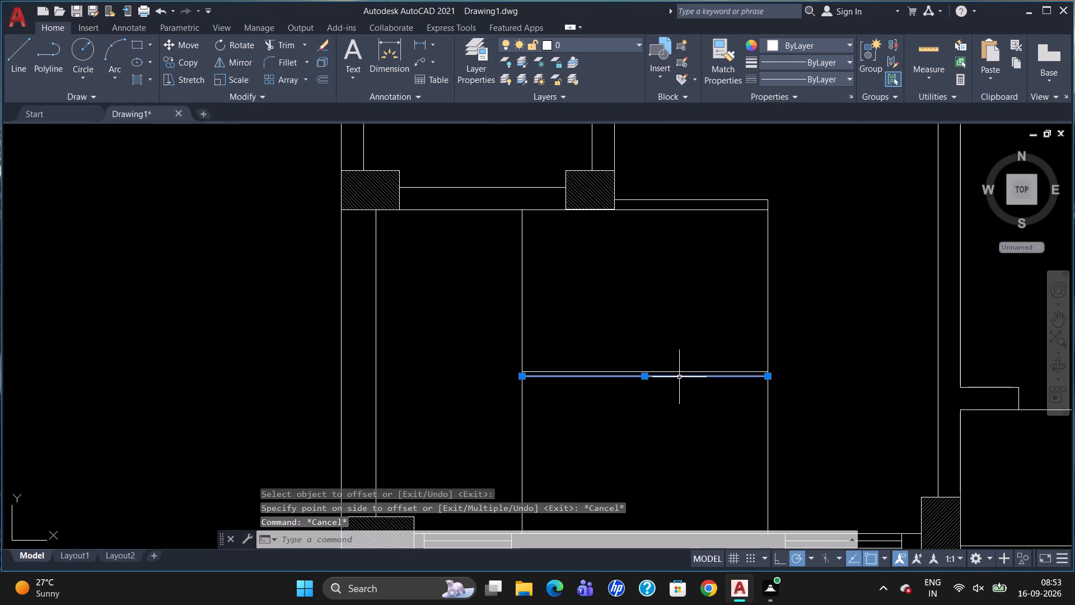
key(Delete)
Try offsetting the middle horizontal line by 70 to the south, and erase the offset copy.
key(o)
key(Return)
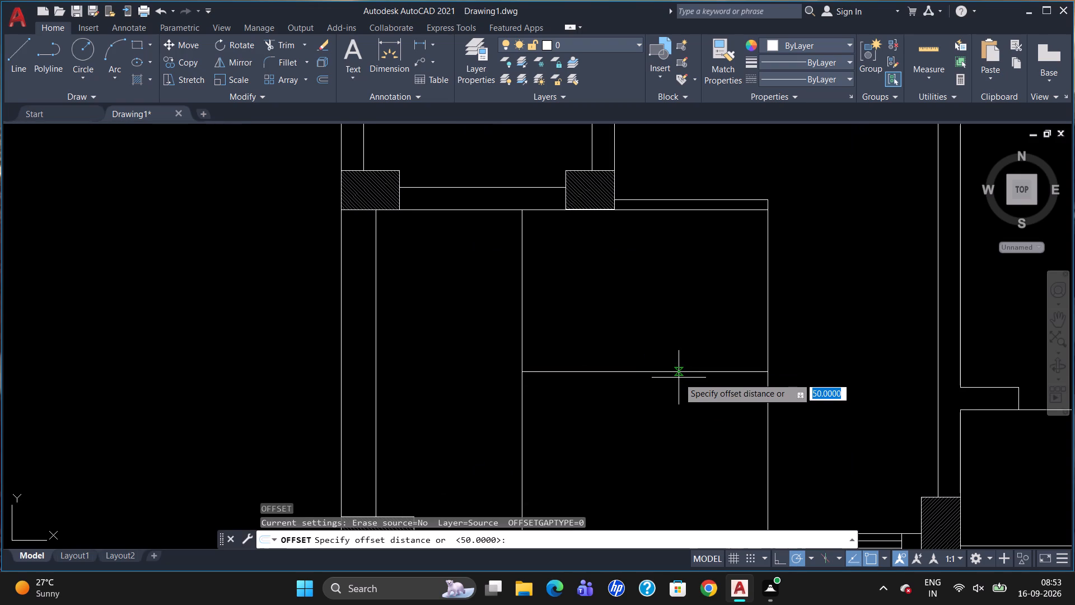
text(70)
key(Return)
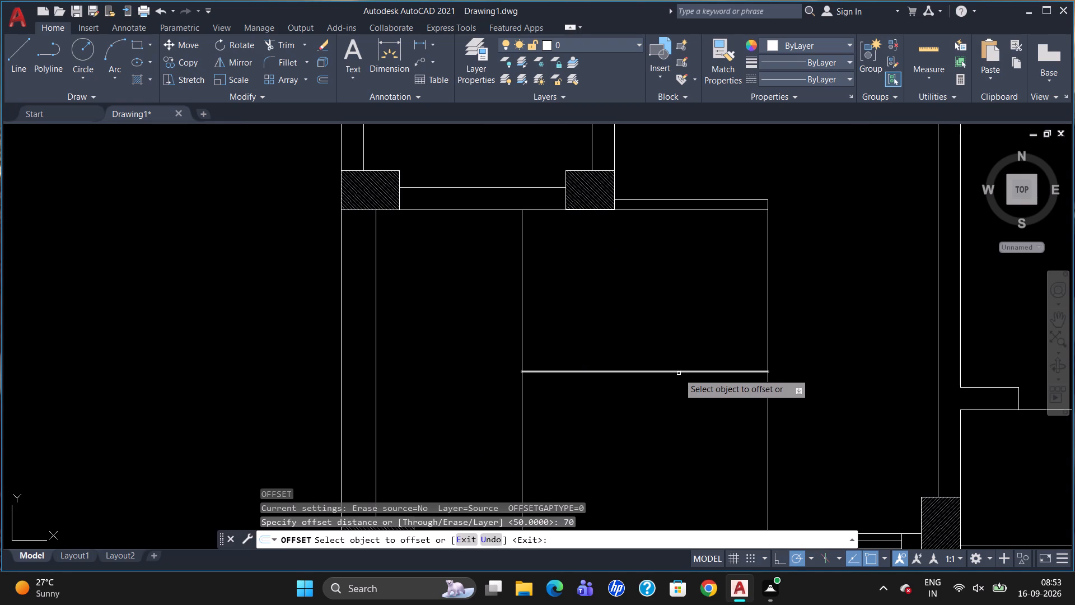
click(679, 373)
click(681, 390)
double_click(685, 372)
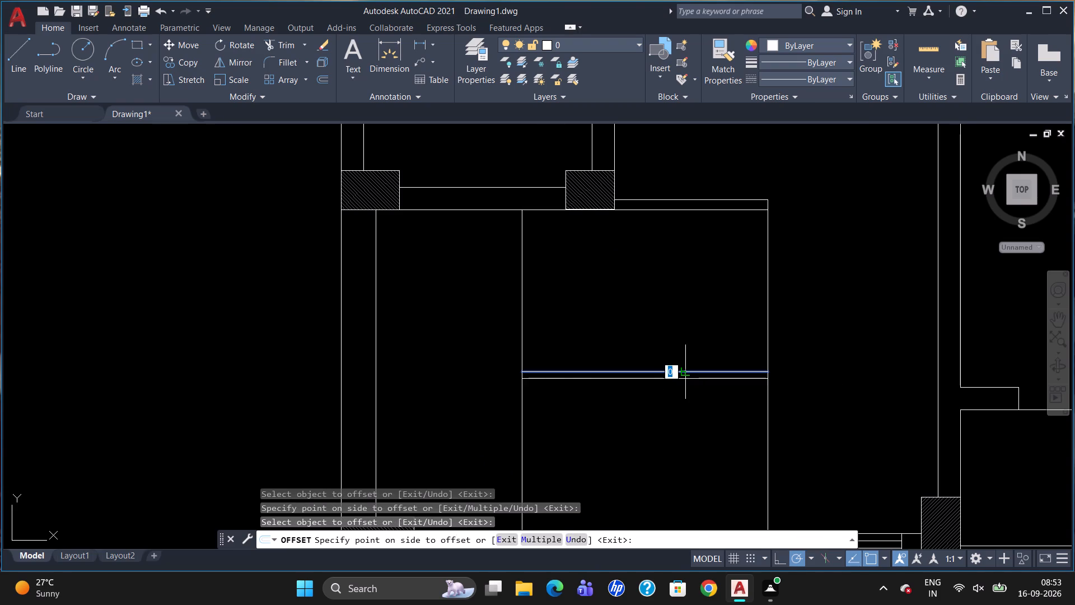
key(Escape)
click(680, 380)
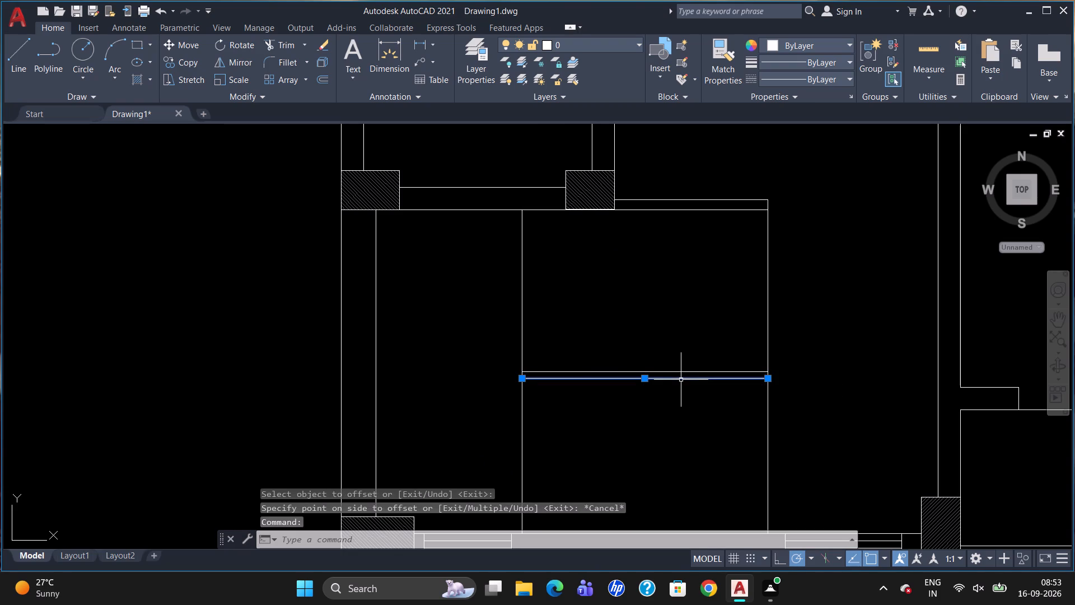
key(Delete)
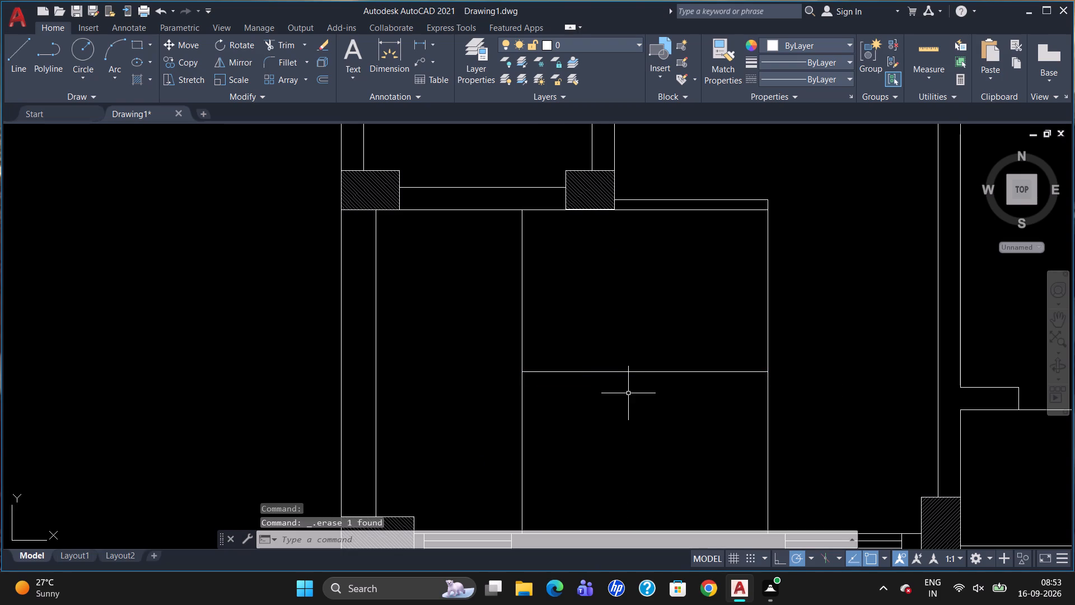
Offset the middle horizontal line by 75 to both its south and north sides.
key(o)
key(Return)
text(75)
key(Return)
click(641, 373)
click(643, 394)
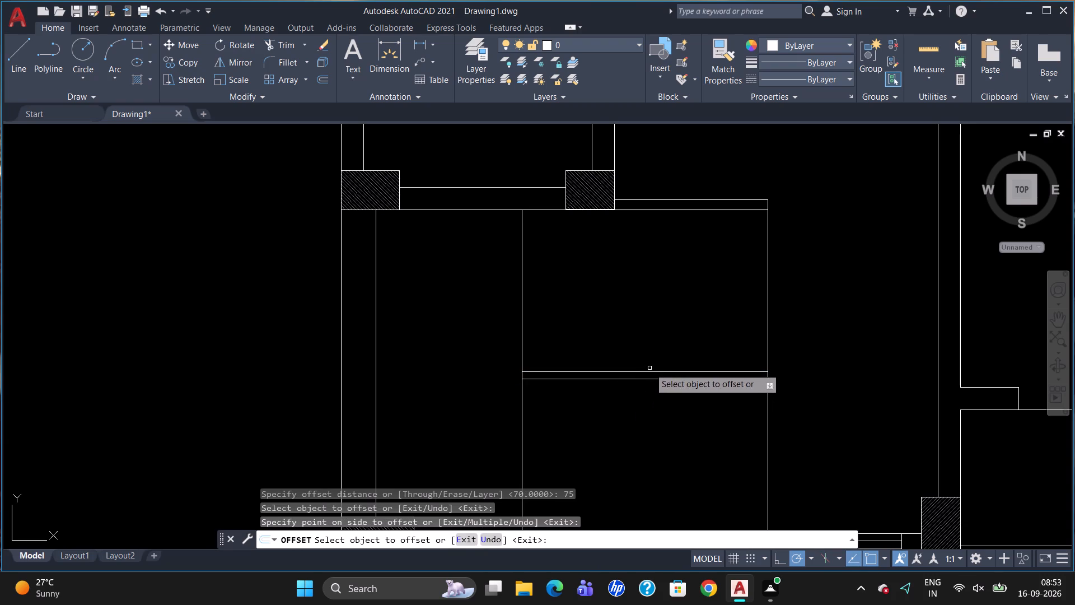
click(649, 371)
click(657, 351)
key(Escape)
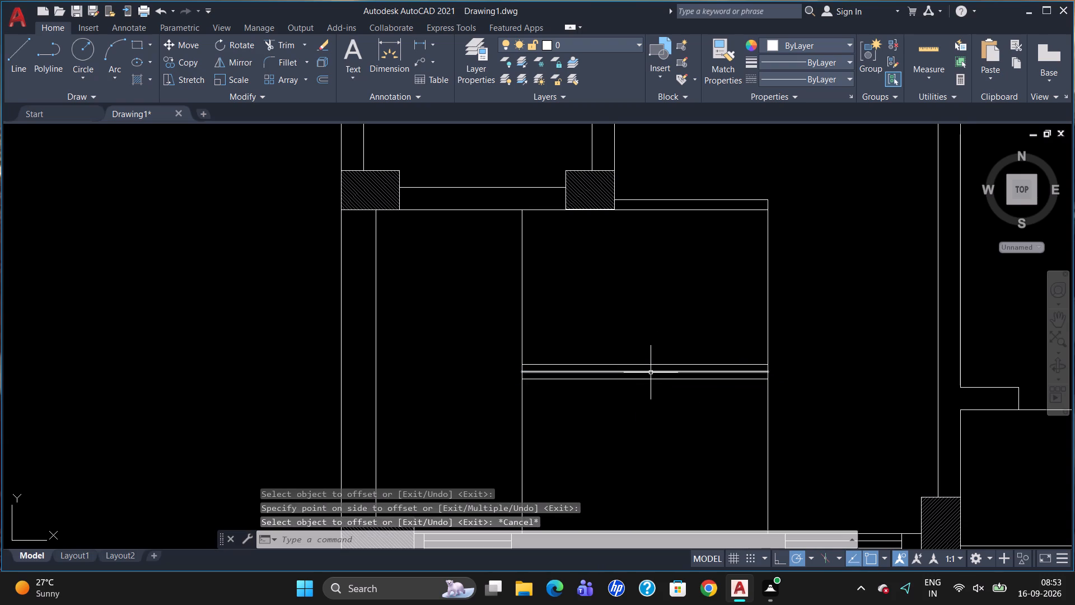
Erase the middle horizontal line between the two 75-offset lines.
click(651, 372)
key(Delete)
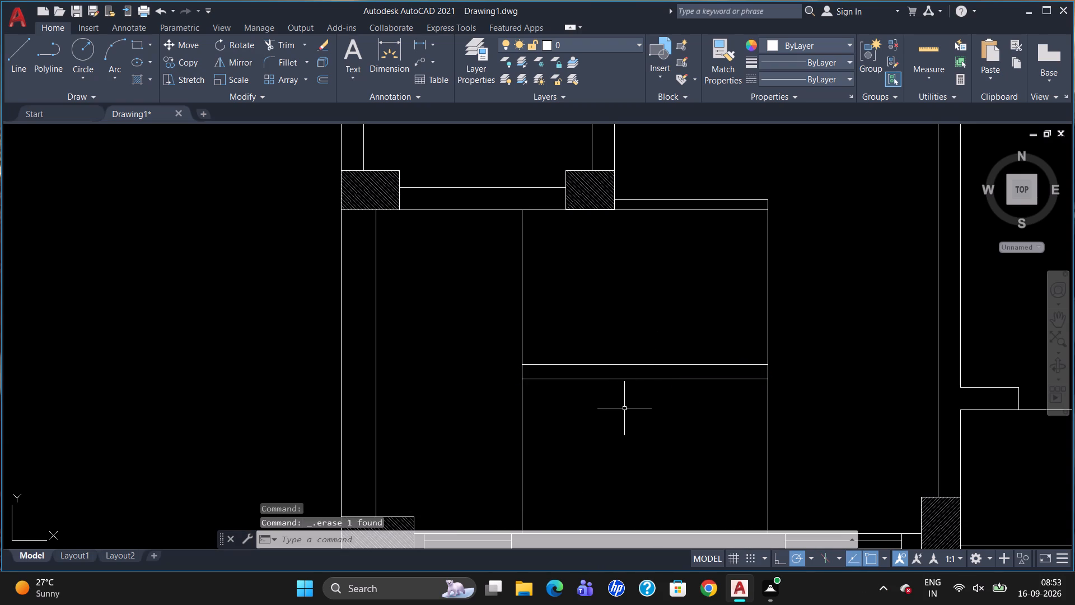
Offset the two remaining horizontal lines outward by 50 twice each, making a set of three lines on the north and south.
key(o)
key(Return)
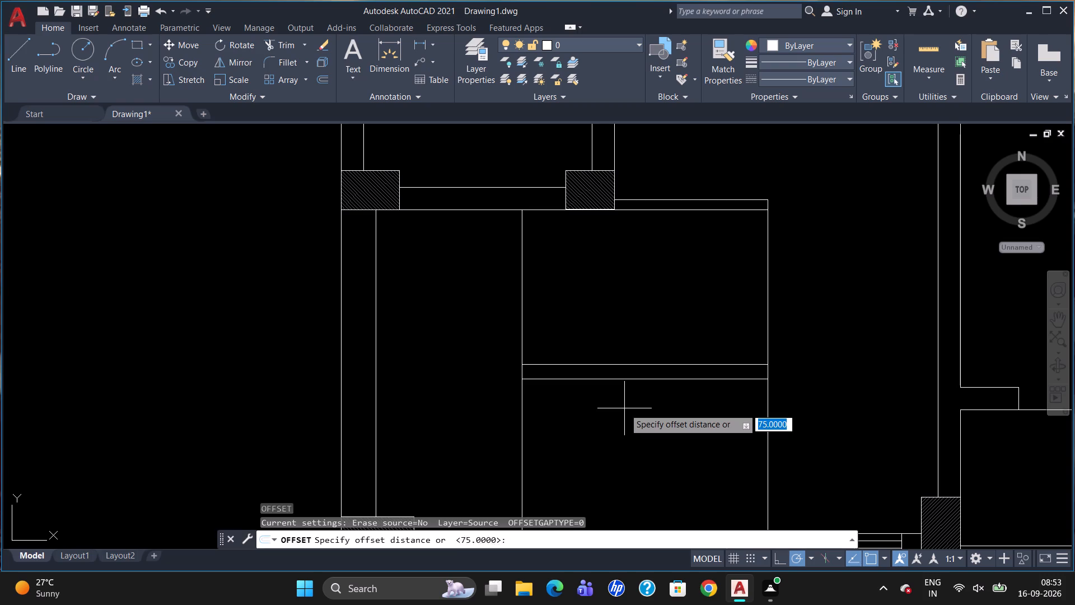
text(50)
key(Return)
click(635, 380)
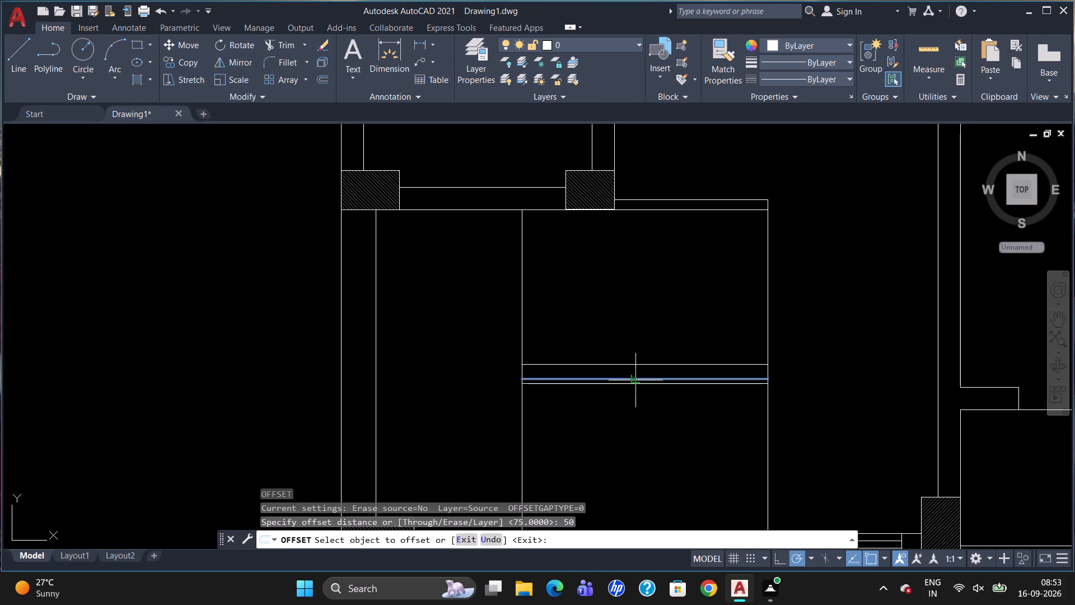
click(637, 397)
click(643, 385)
click(645, 403)
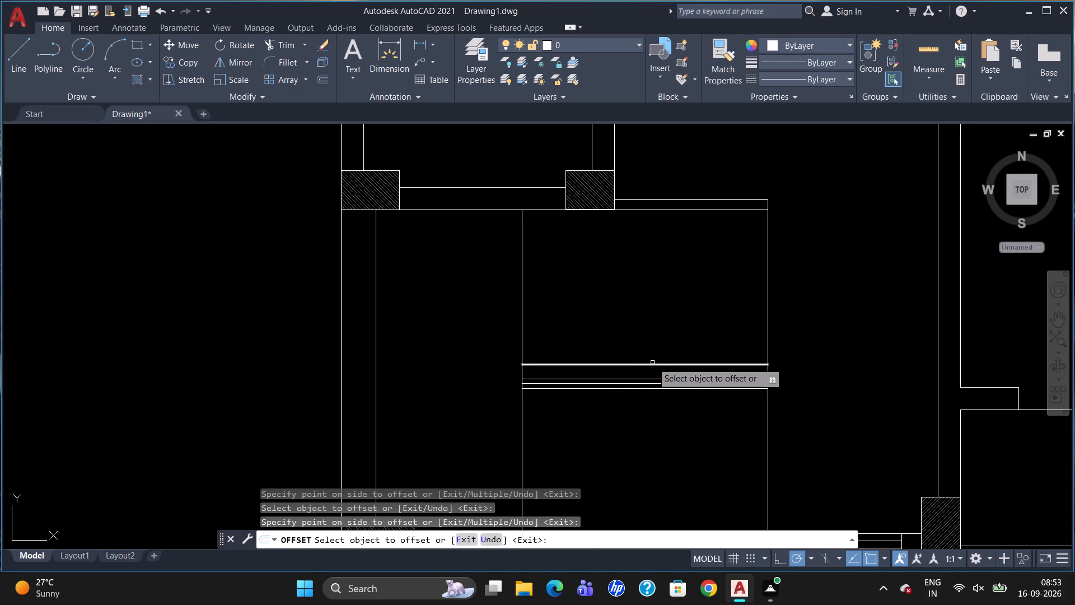
click(652, 364)
click(654, 357)
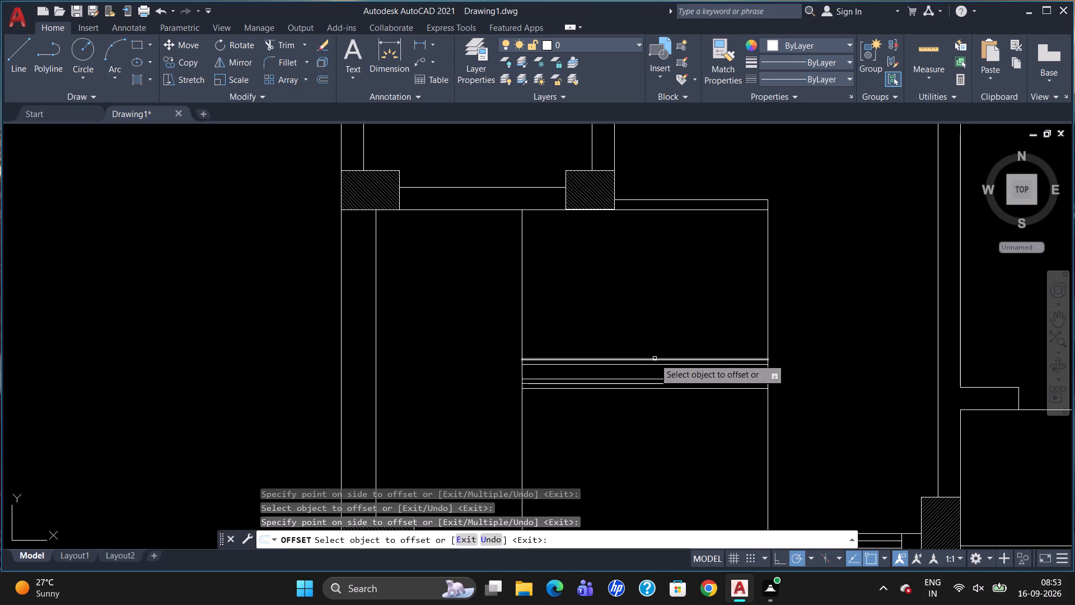
click(655, 359)
click(660, 346)
key(Escape)
Draw a 30-long line east from the east end of the northern set's middle line.
scroll(819, 410, up, 1)
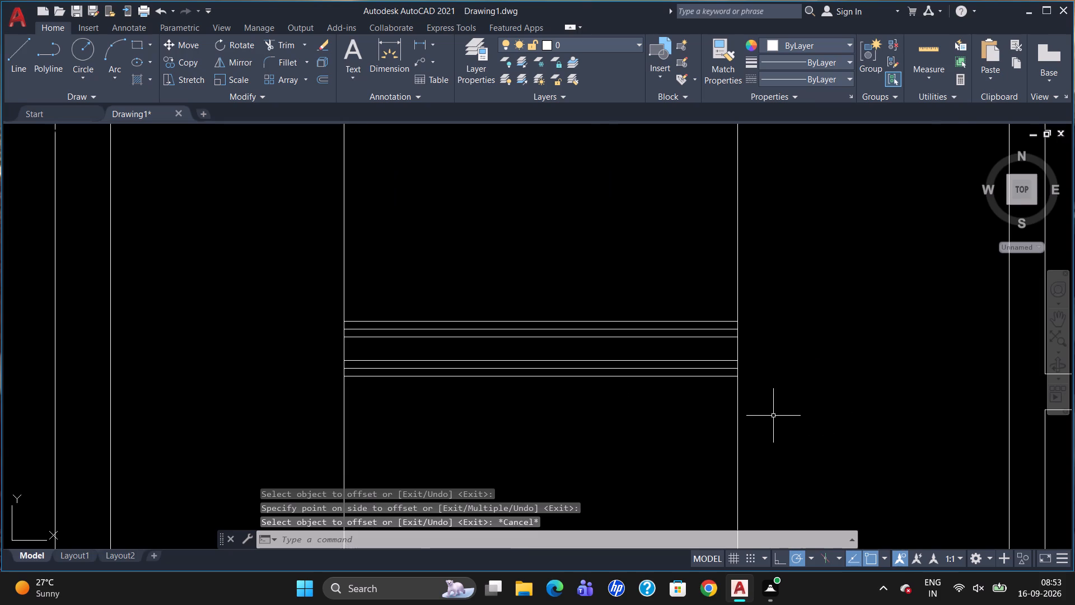
key(l)
key(Return)
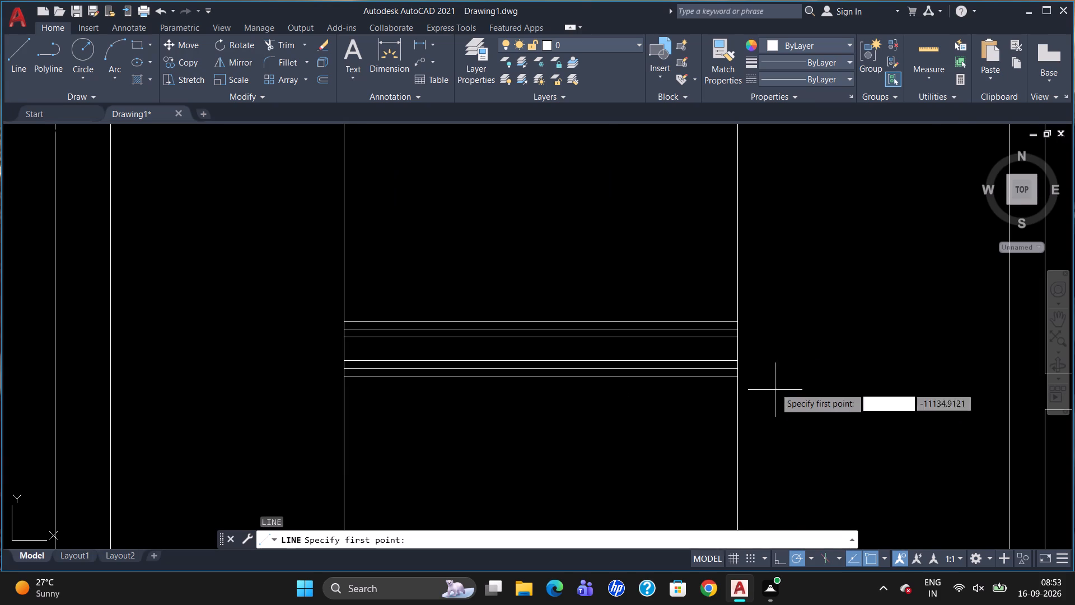
scroll(761, 347, up, 1)
click(726, 323)
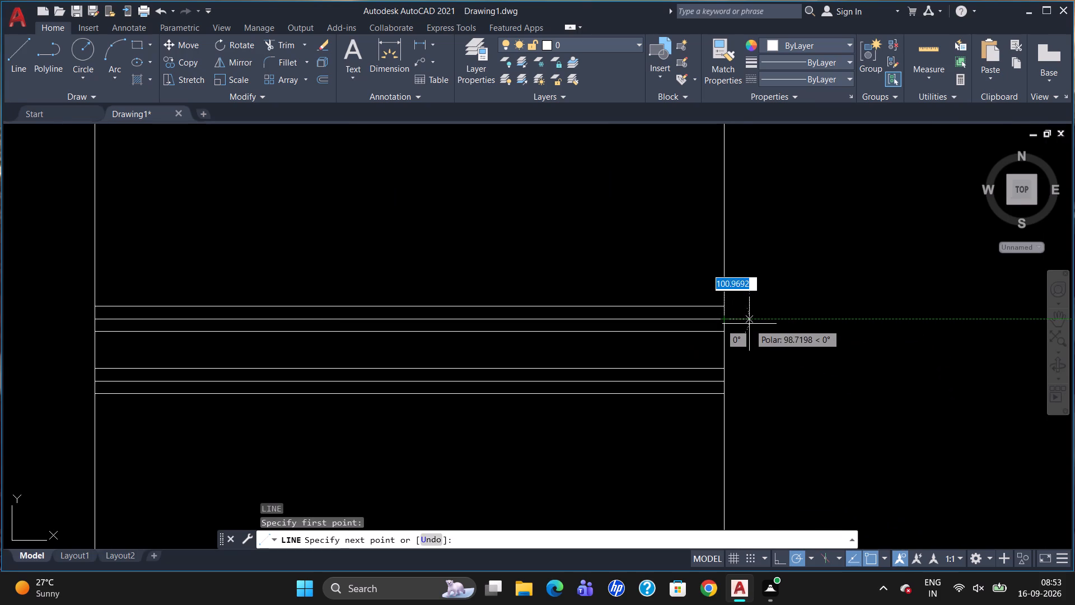
key(3)
key(0)
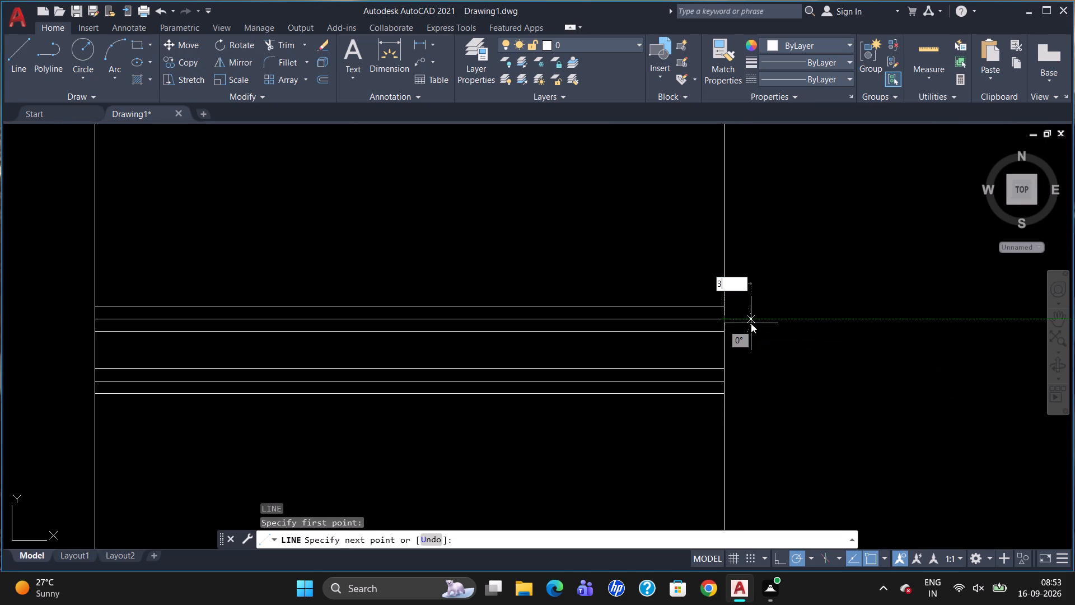
key(Return)
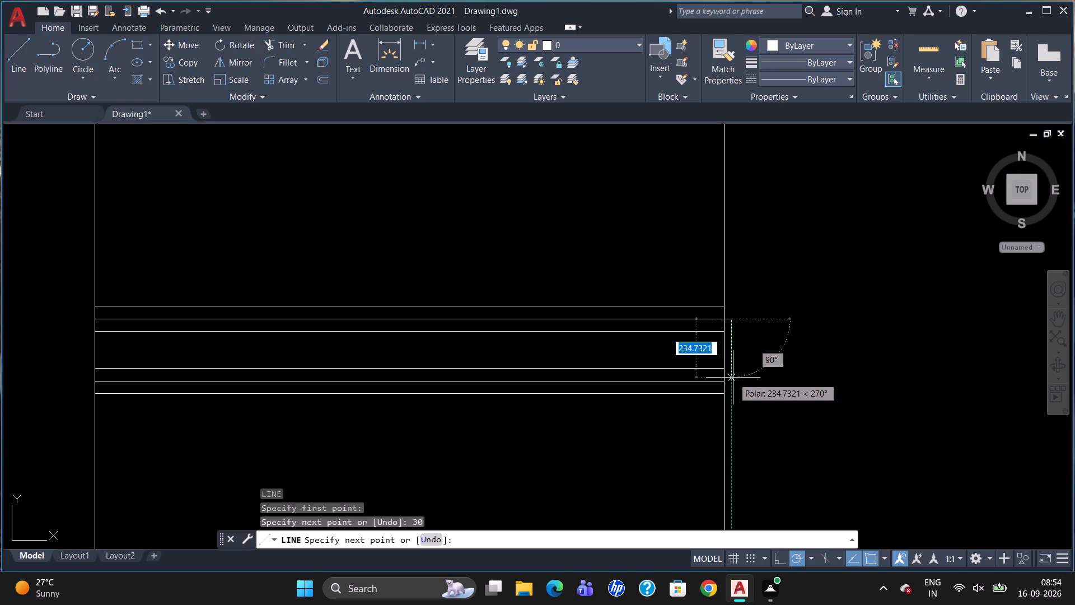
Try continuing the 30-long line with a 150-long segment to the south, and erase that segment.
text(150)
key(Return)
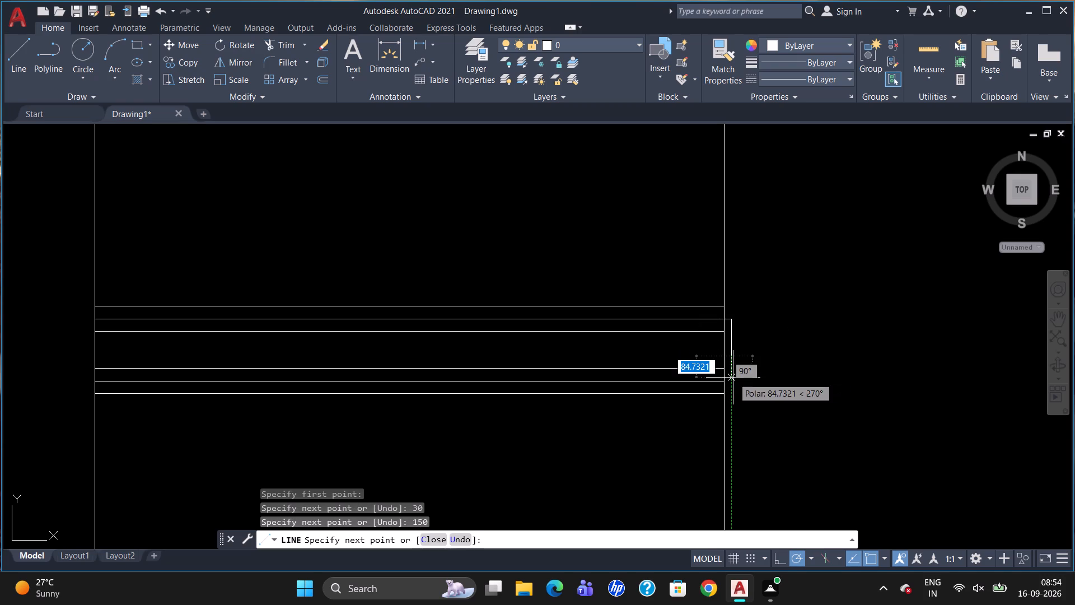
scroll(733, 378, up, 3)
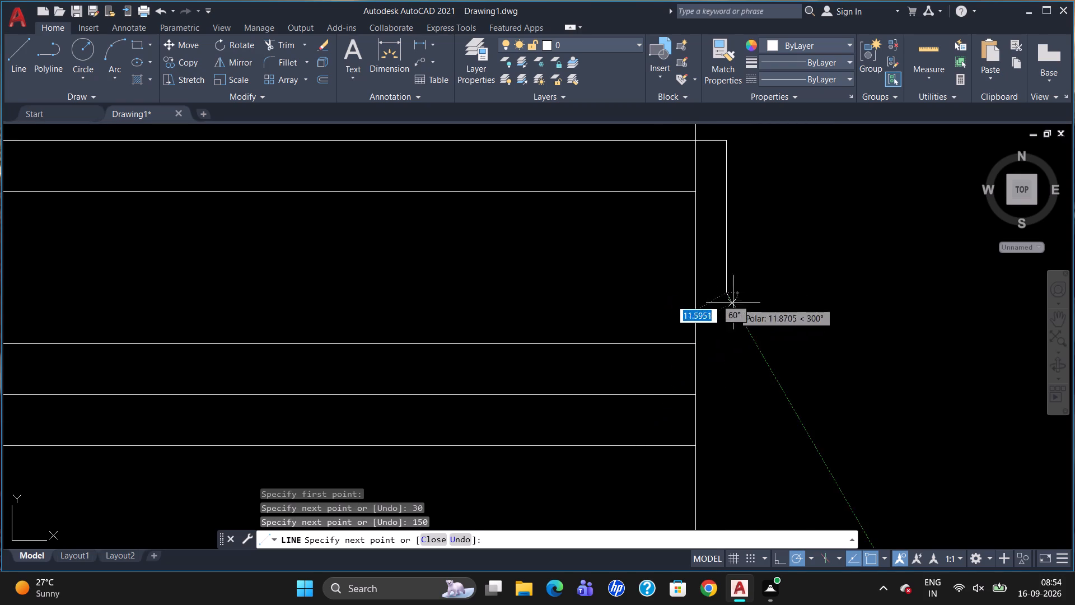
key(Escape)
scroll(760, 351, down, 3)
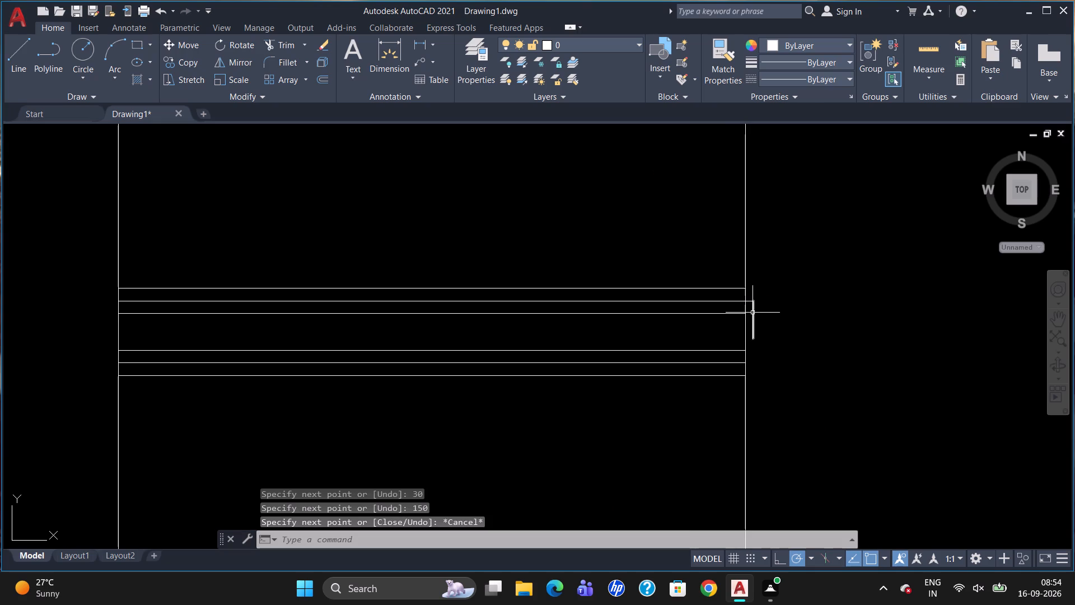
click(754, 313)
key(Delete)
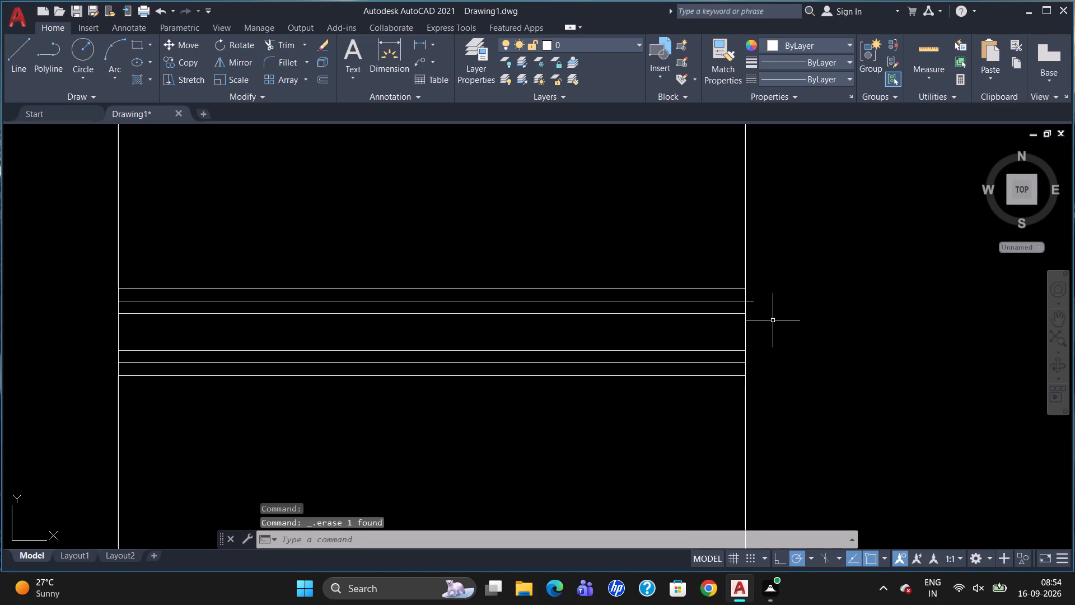
Draw a line 30 east from the southern set's middle line, continuing north to the end of the upper 30-long line.
key(l)
key(Return)
click(748, 364)
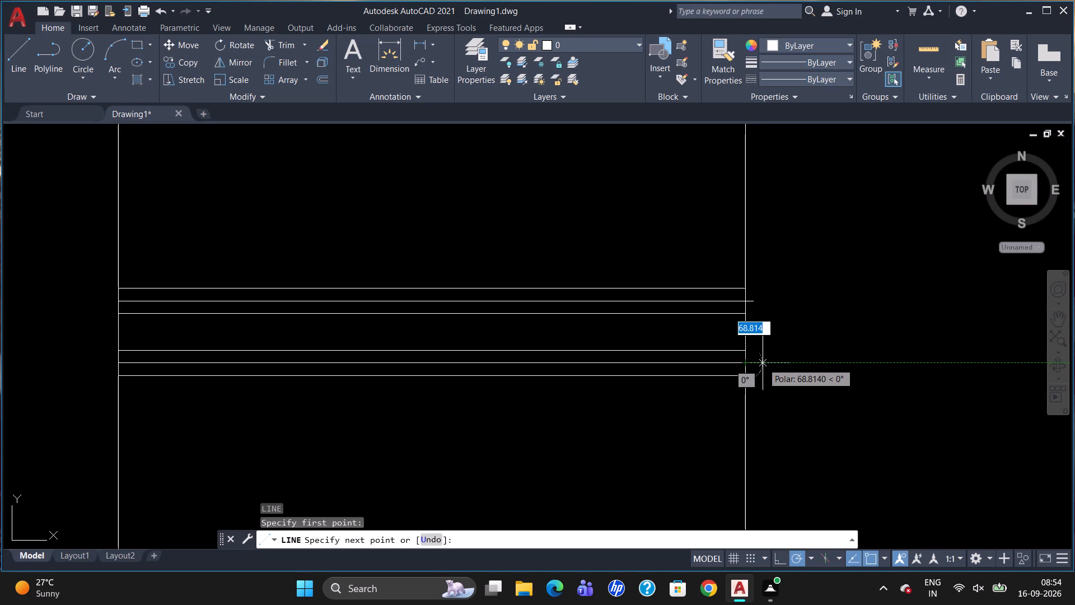
text(30)
key(Return)
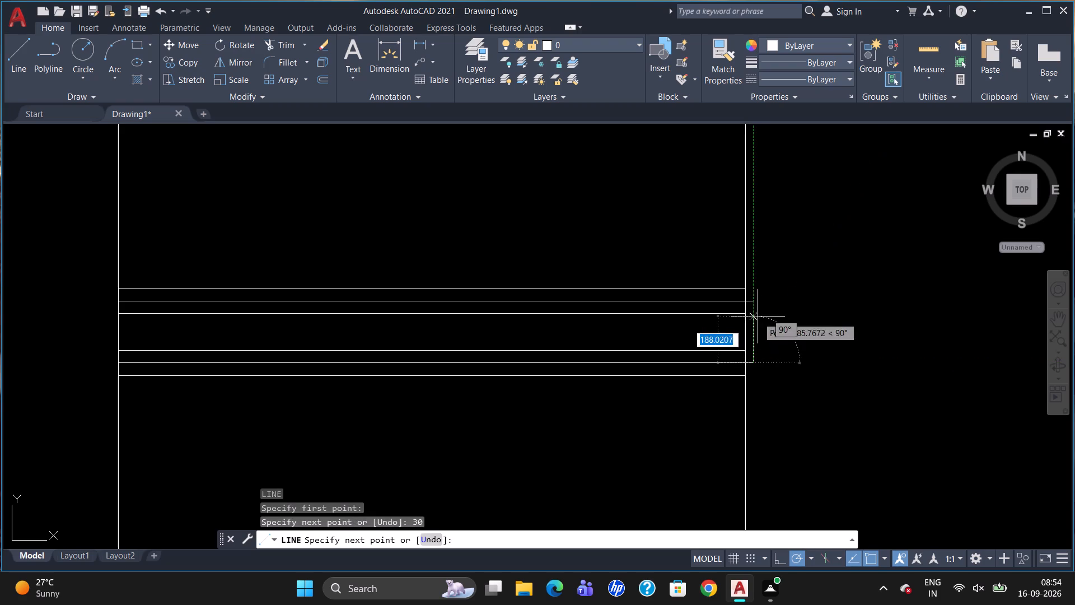
scroll(756, 316, up, 2)
click(747, 278)
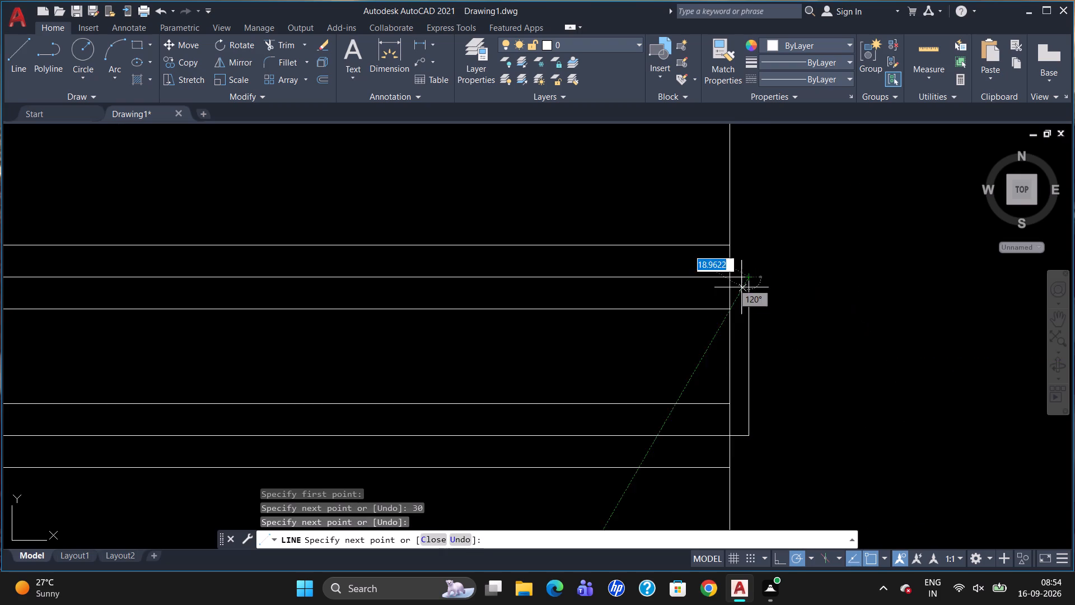
key(Escape)
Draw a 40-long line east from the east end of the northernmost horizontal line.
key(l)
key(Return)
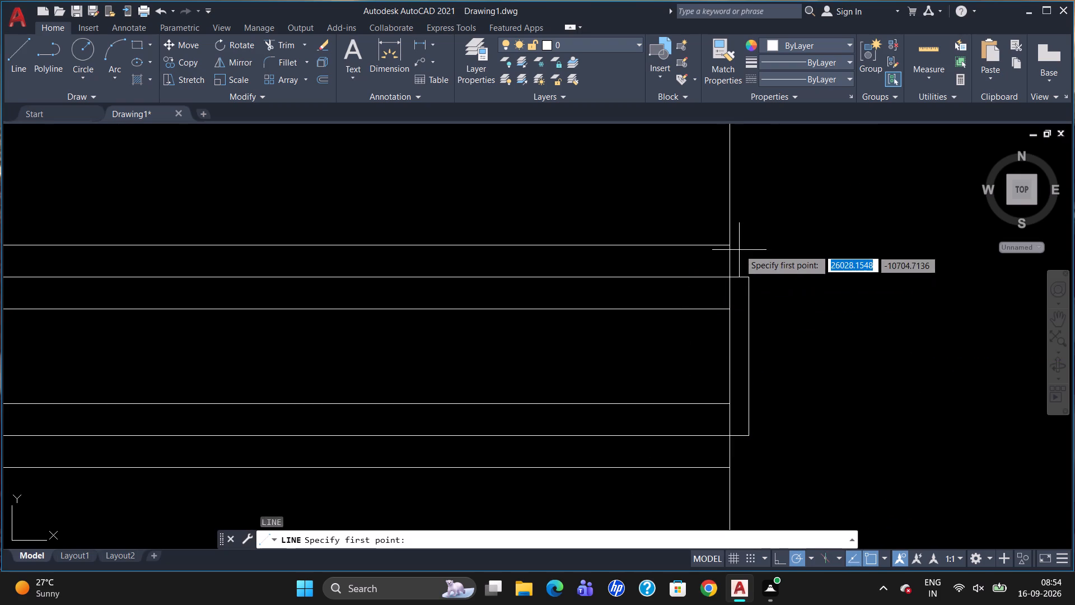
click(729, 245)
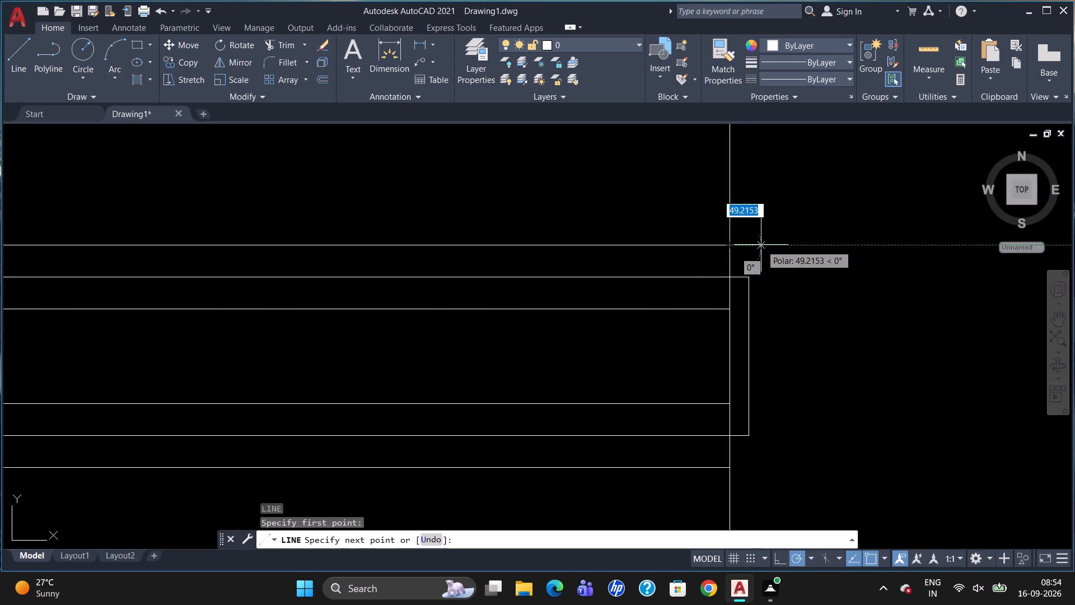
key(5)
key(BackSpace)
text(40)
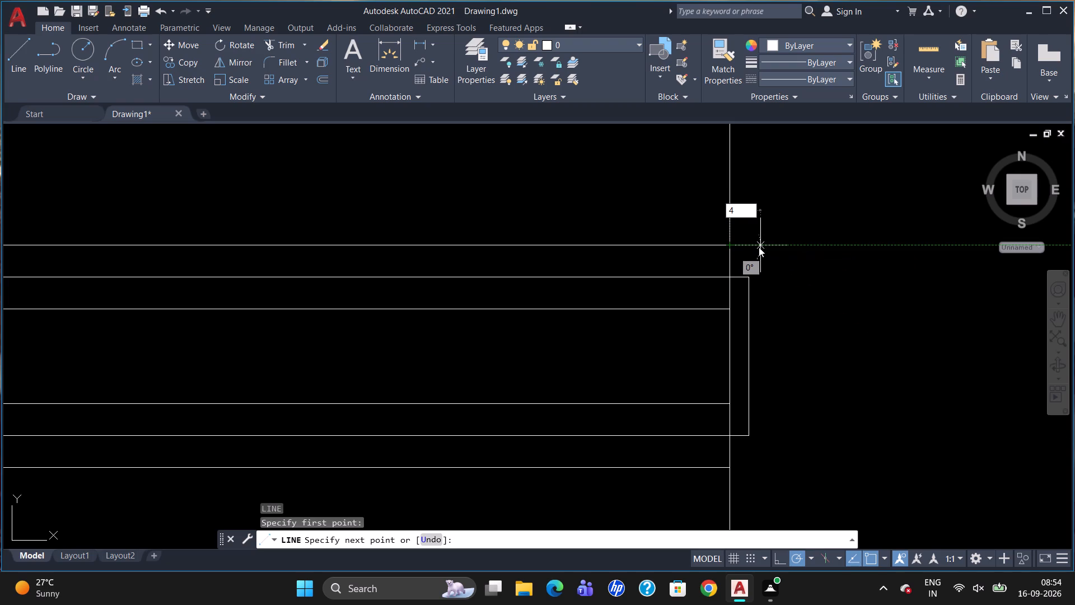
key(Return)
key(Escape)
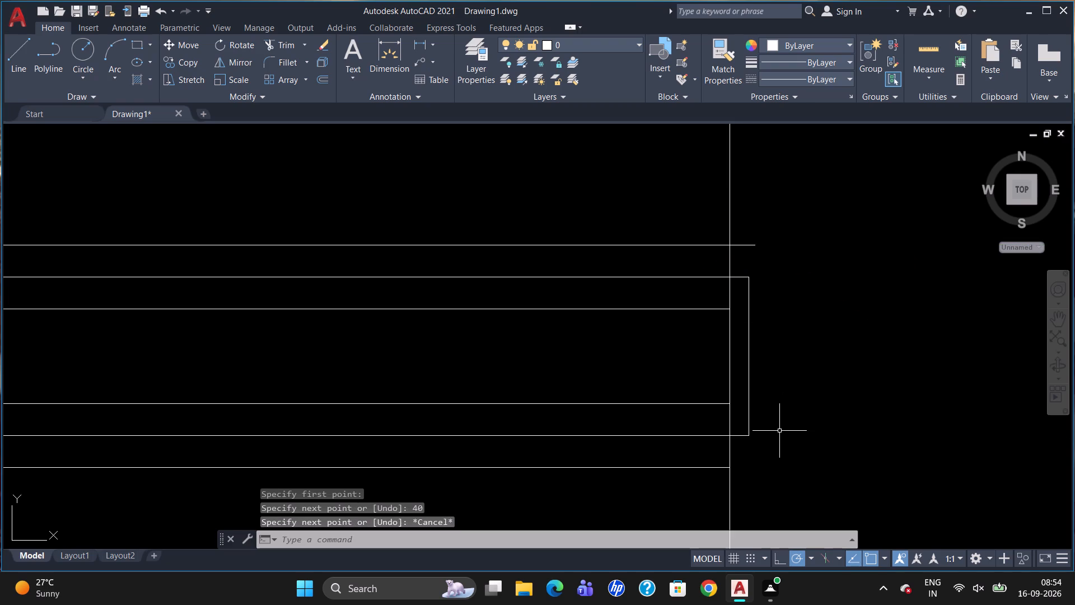
Draw a 40-long line east from the east end of the southernmost horizontal line.
key(l)
key(Return)
click(732, 469)
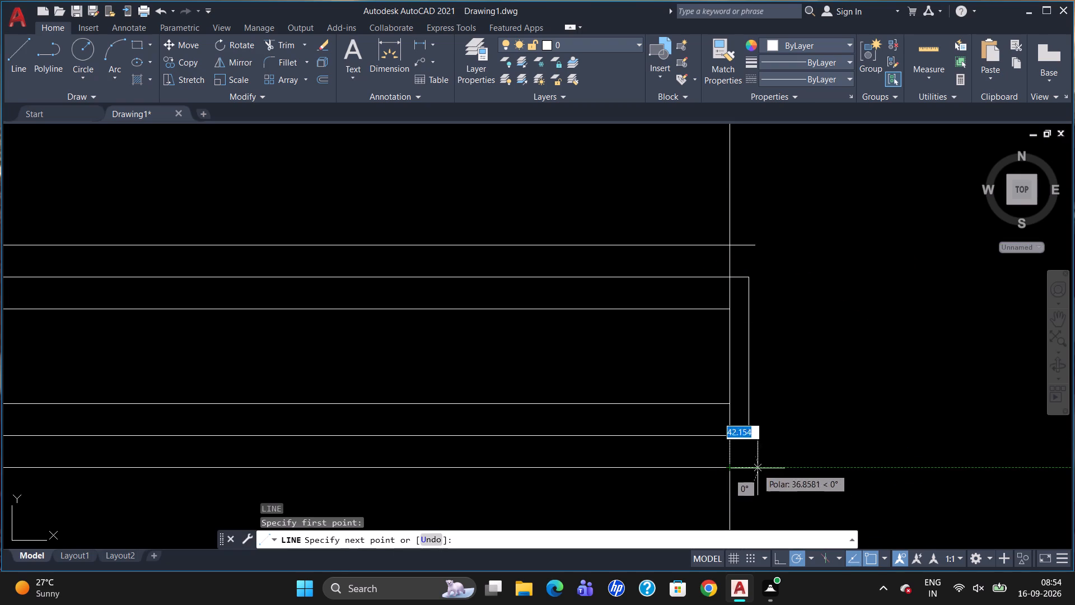
text(40)
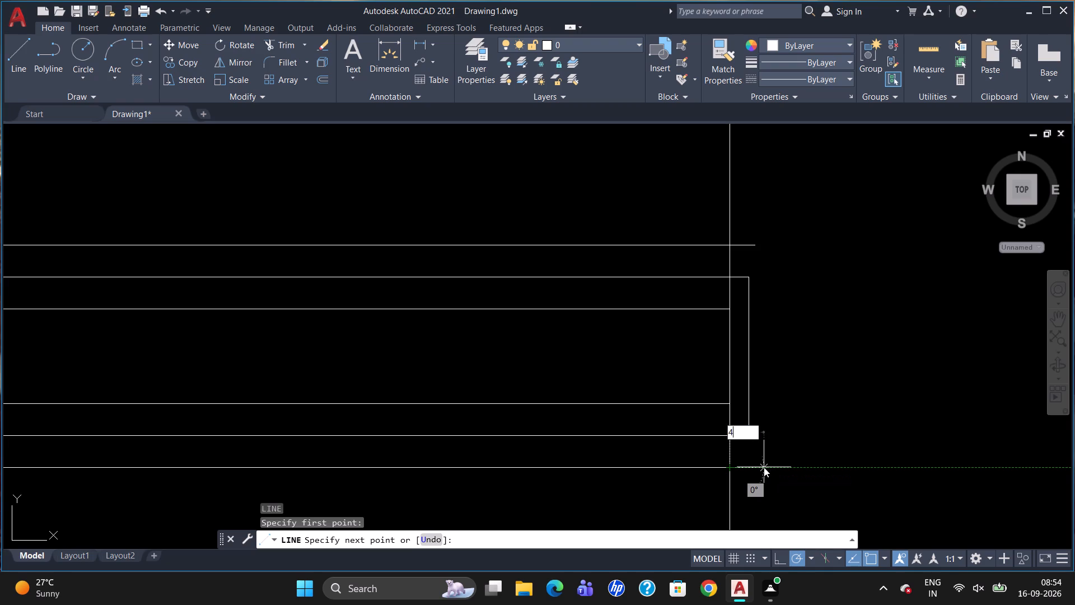
key(Return)
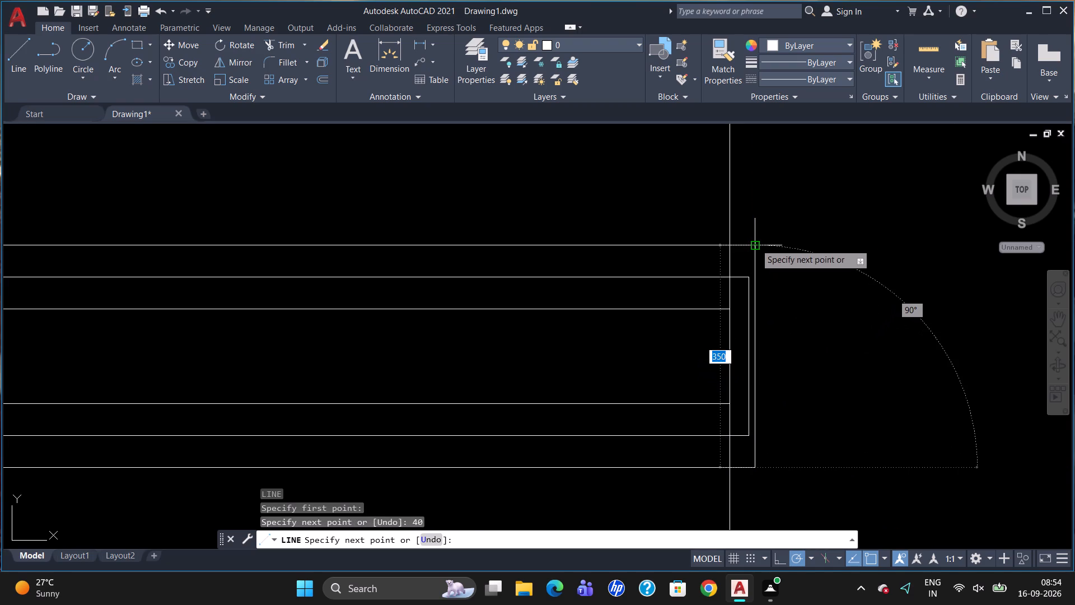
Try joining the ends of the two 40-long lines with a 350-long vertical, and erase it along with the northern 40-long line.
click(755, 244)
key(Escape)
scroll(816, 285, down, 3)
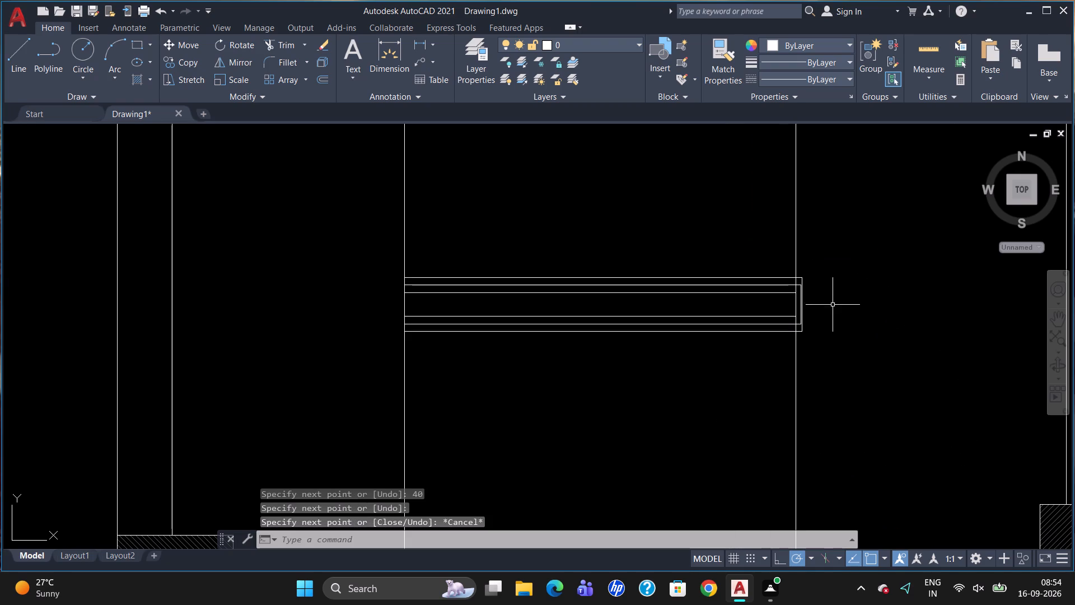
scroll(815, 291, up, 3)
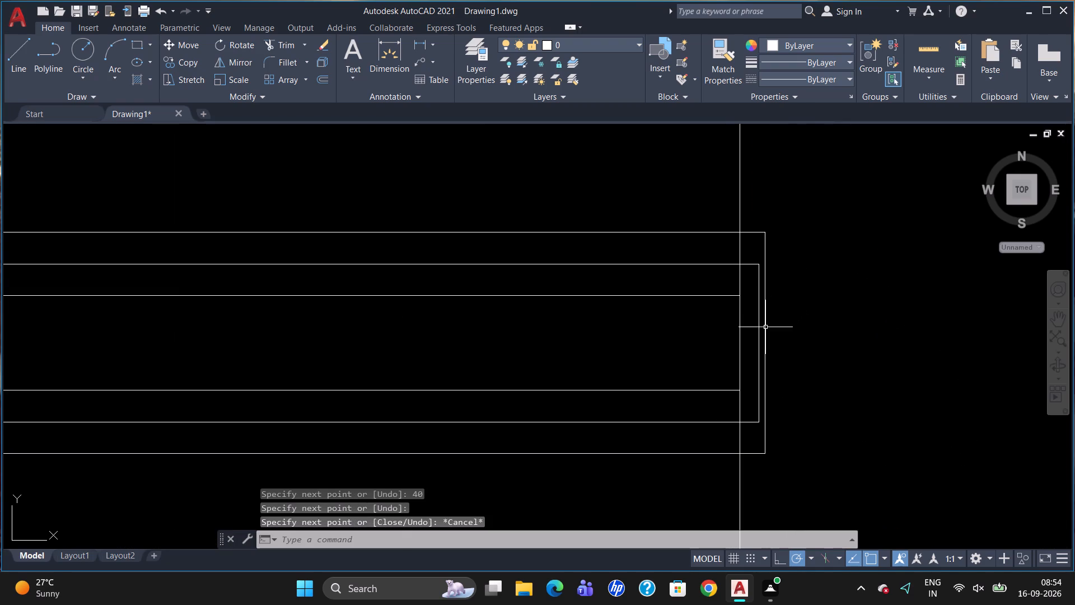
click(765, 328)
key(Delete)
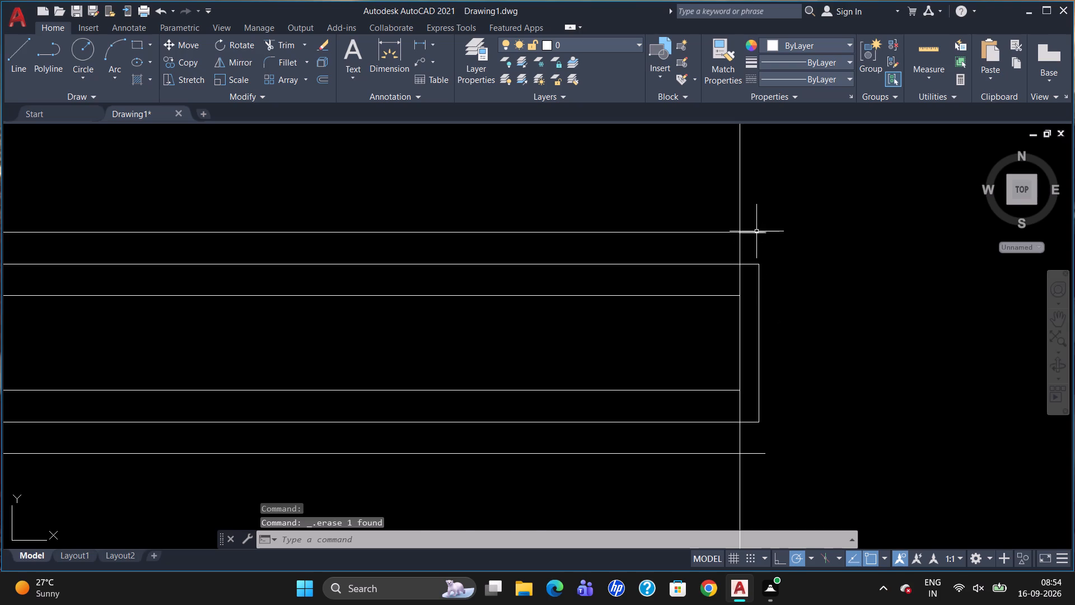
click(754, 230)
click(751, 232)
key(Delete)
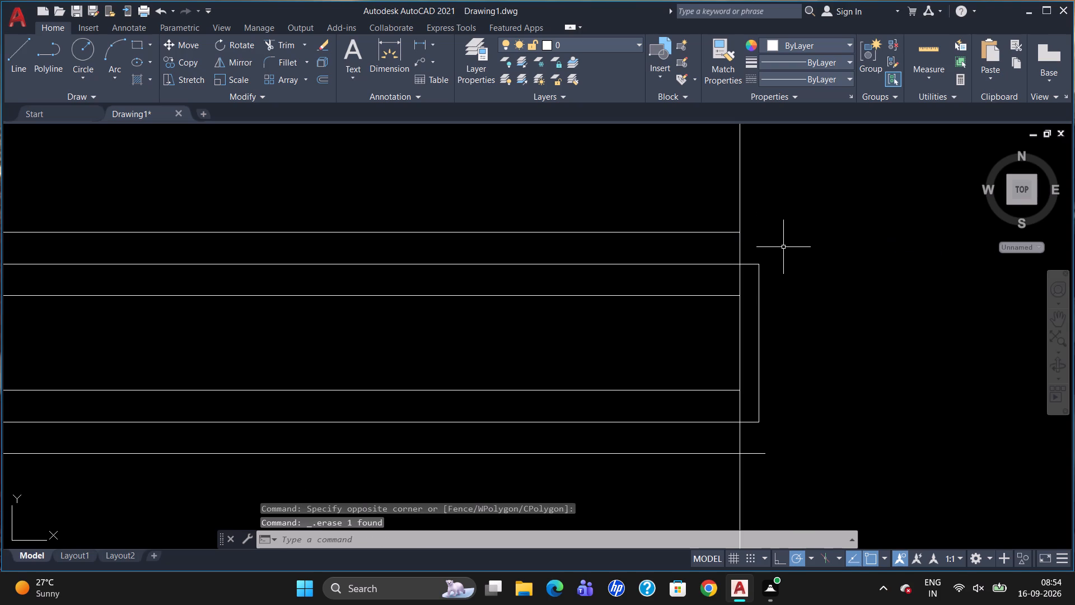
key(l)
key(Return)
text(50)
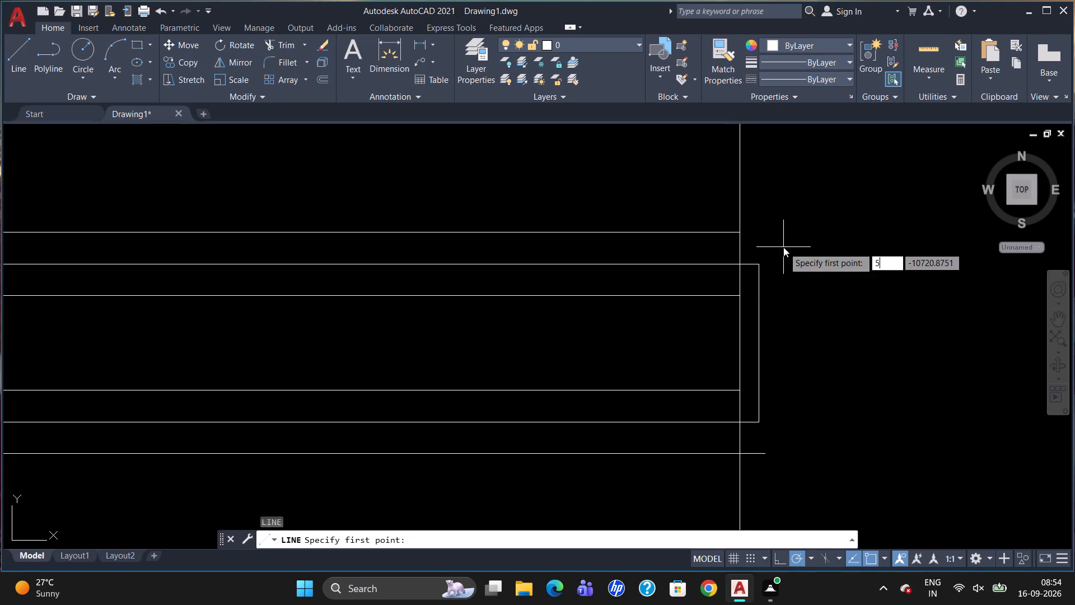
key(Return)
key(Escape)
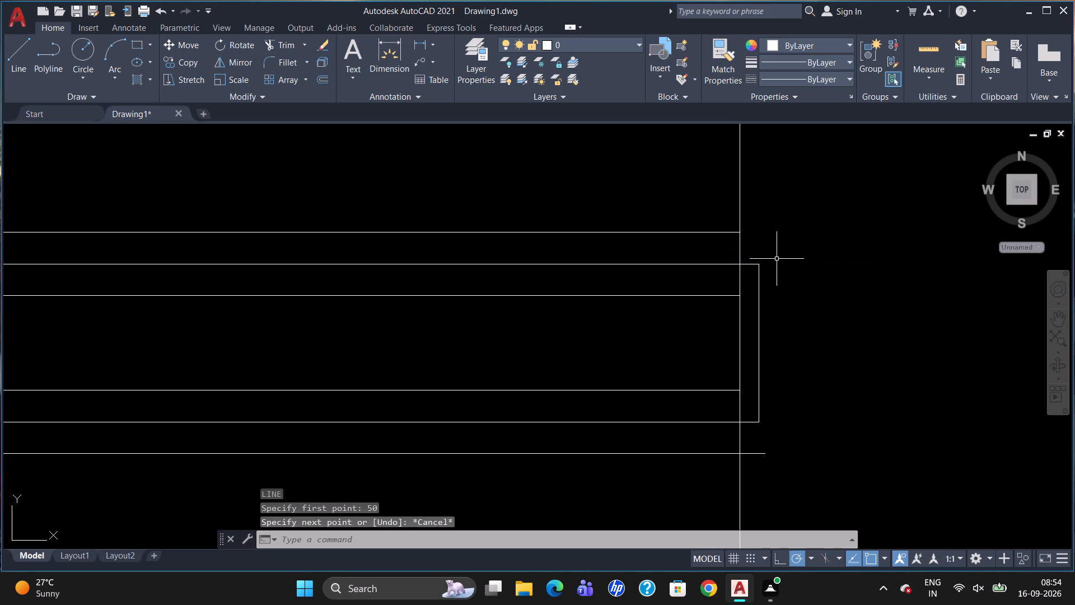
Draw a line 50 east from the northernmost line's east end, turning orthogonally south past the southernmost line.
key(l)
key(Return)
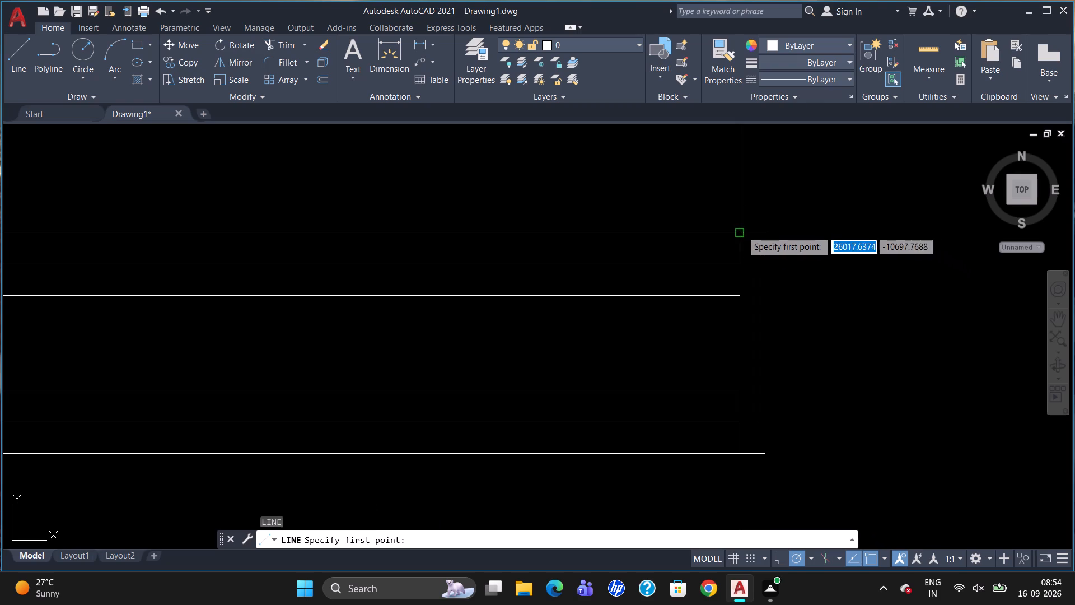
click(741, 231)
key(5)
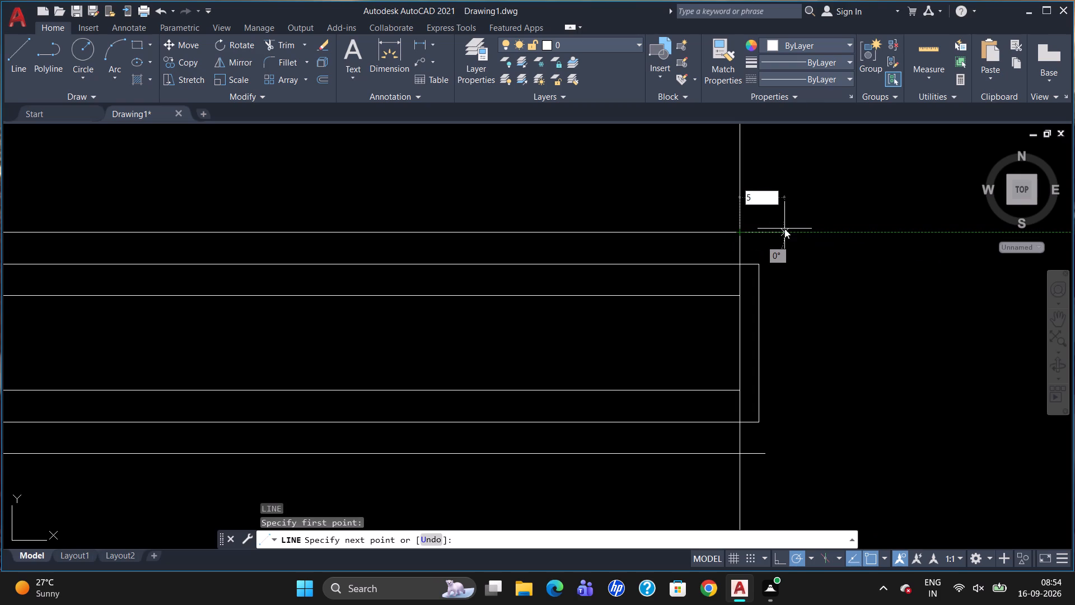
key(0)
key(Return)
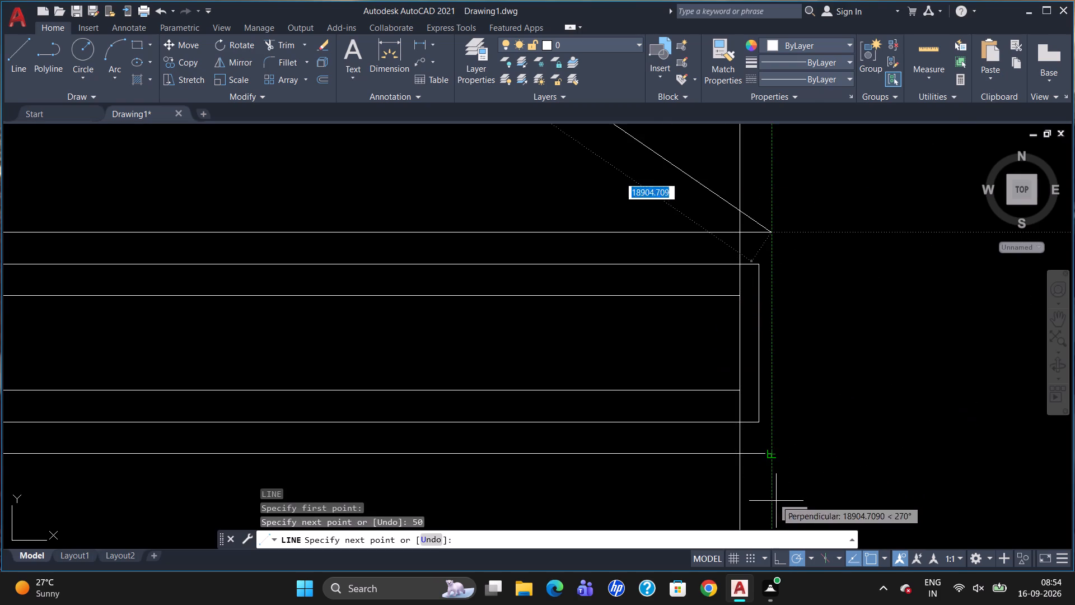
click(778, 560)
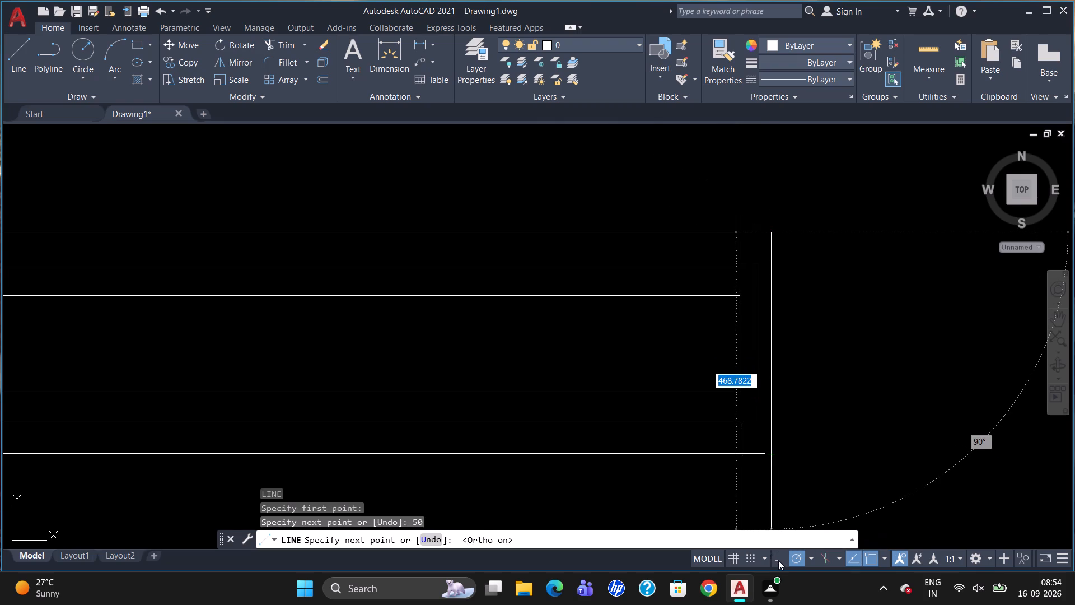
click(786, 486)
key(Escape)
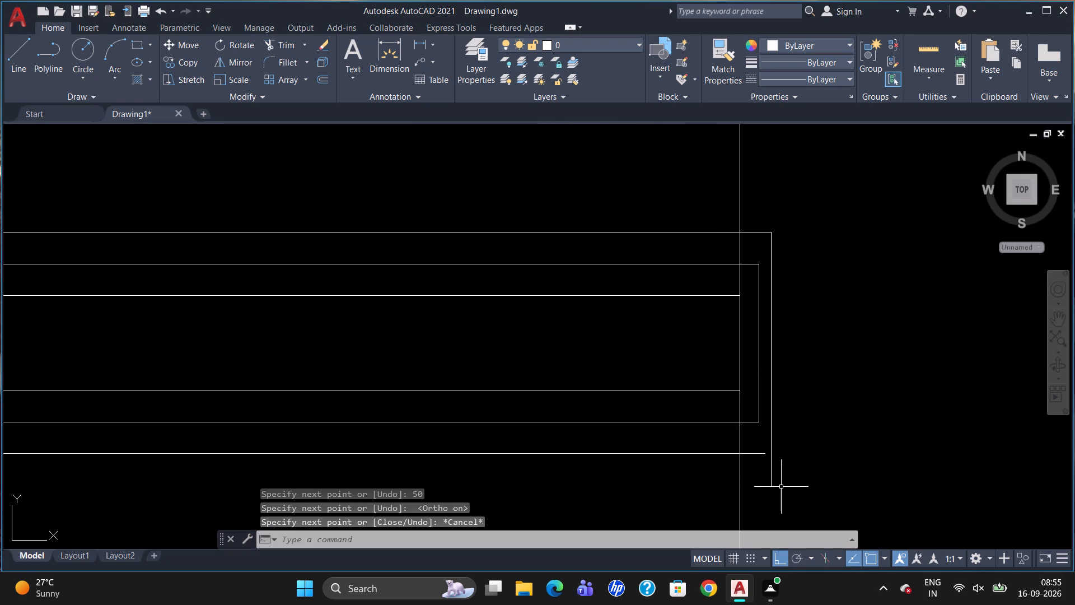
Extend the southernmost horizontal line east to the new outer vertical line.
text(EX)
key(Return)
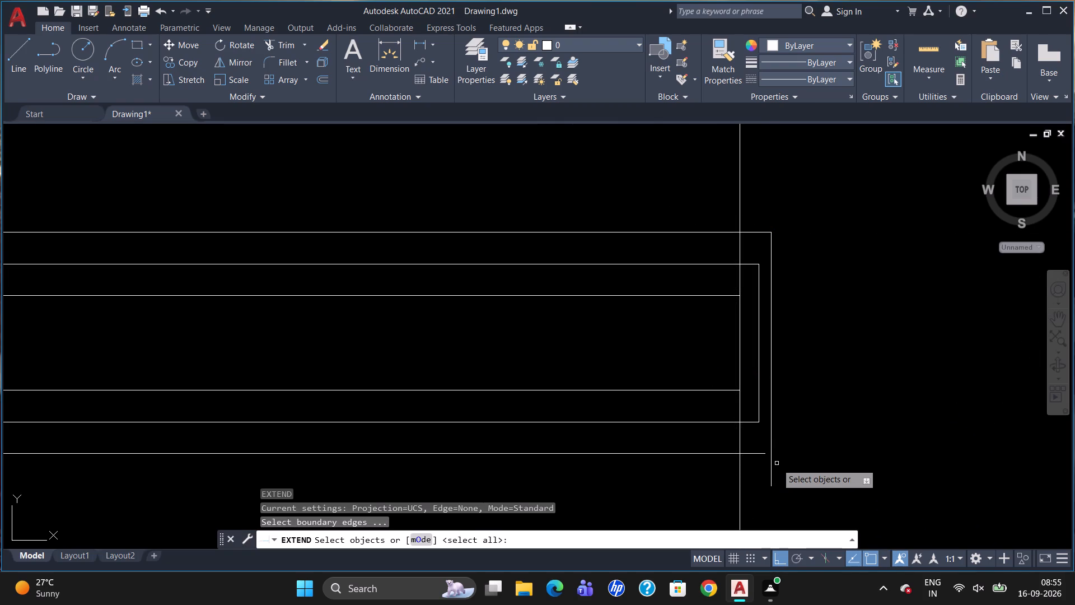
click(772, 464)
key(Return)
click(755, 454)
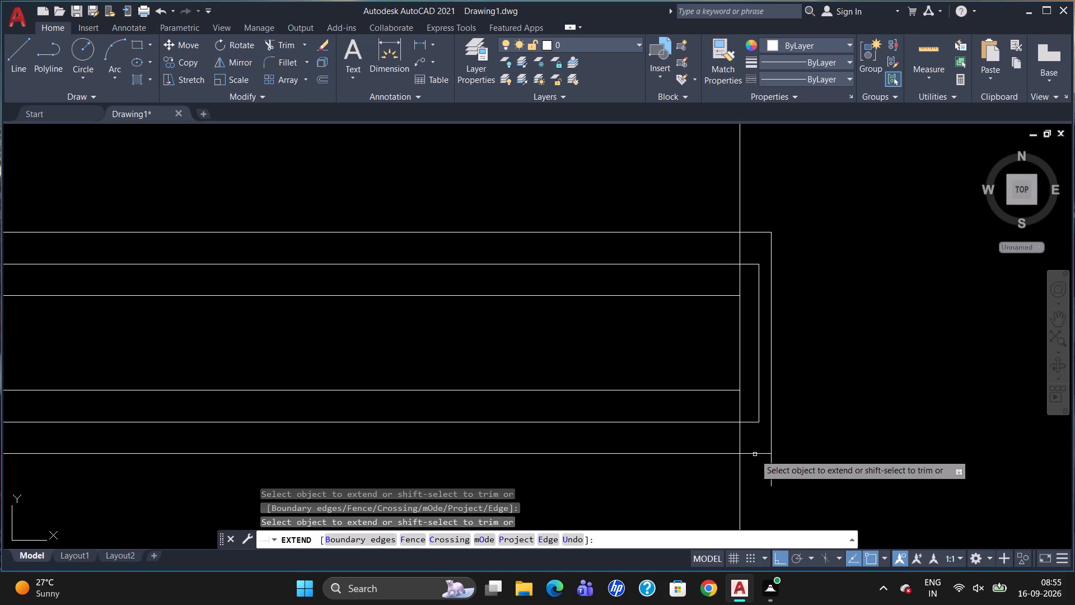
key(Escape)
Trim the outer vertical line's overhang south of the southernmost horizontal line.
text(TR)
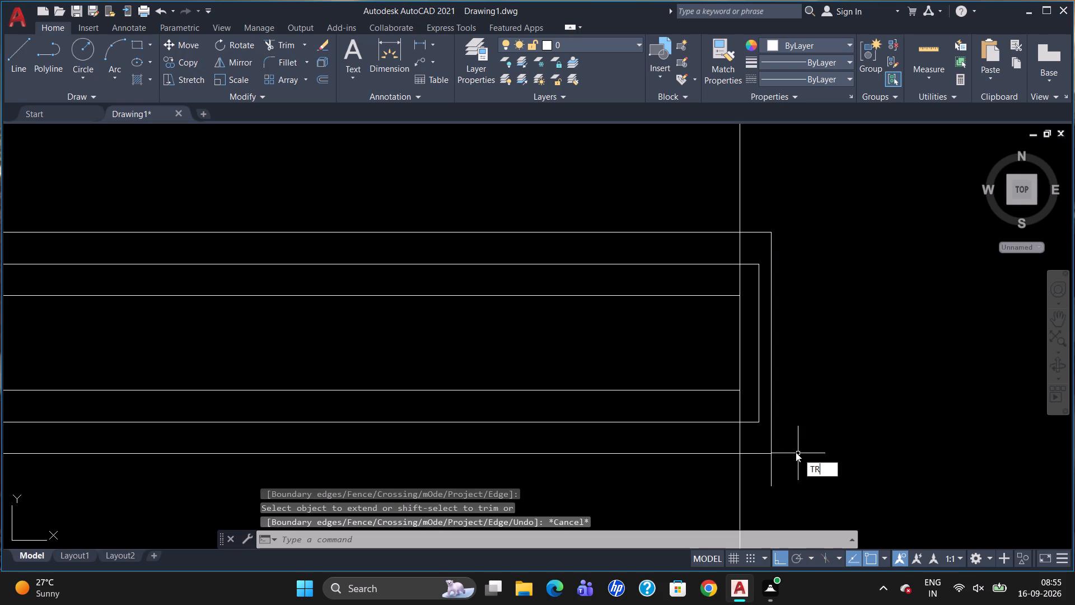
key(Return)
key(Return)
click(772, 469)
key(Escape)
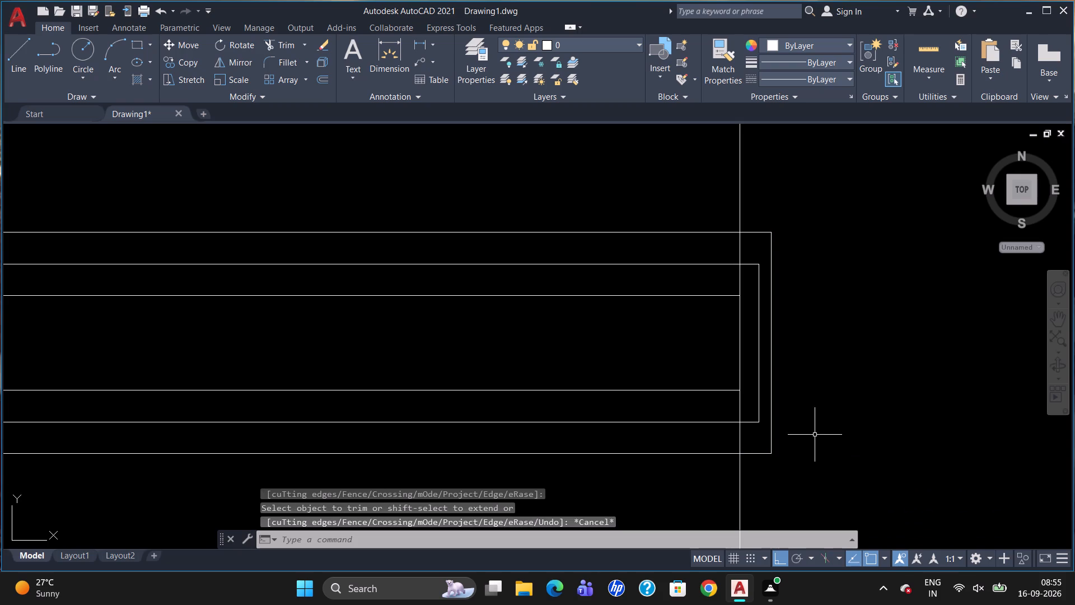
Fillet the inner outline's northeast corner at the divider's east end with radius 20.
scroll(811, 432, down, 2)
scroll(856, 385, down, 1)
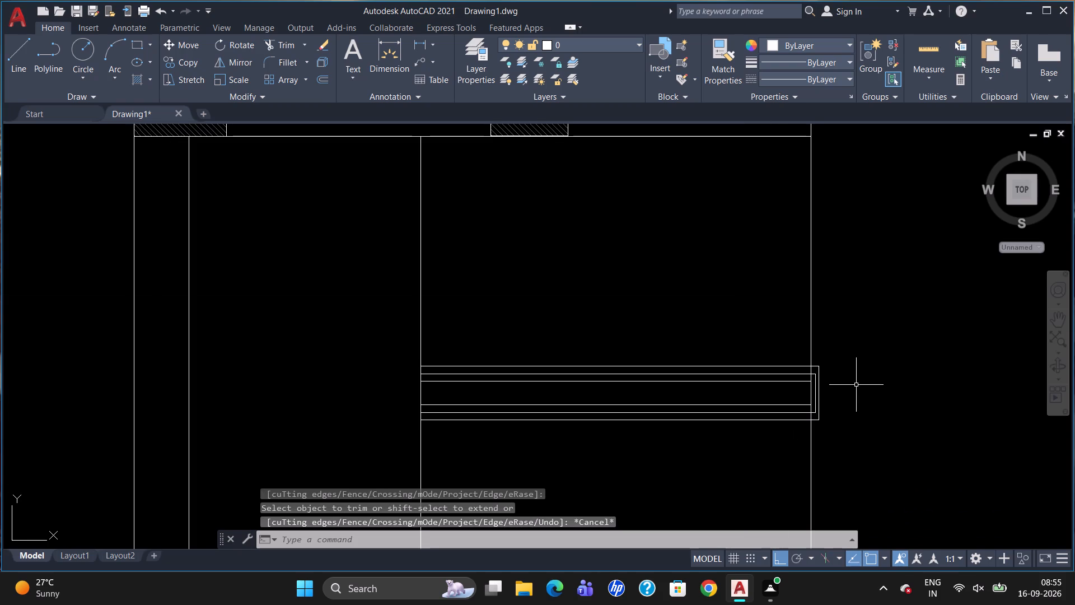
scroll(844, 335, down, 1)
scroll(844, 375, up, 2)
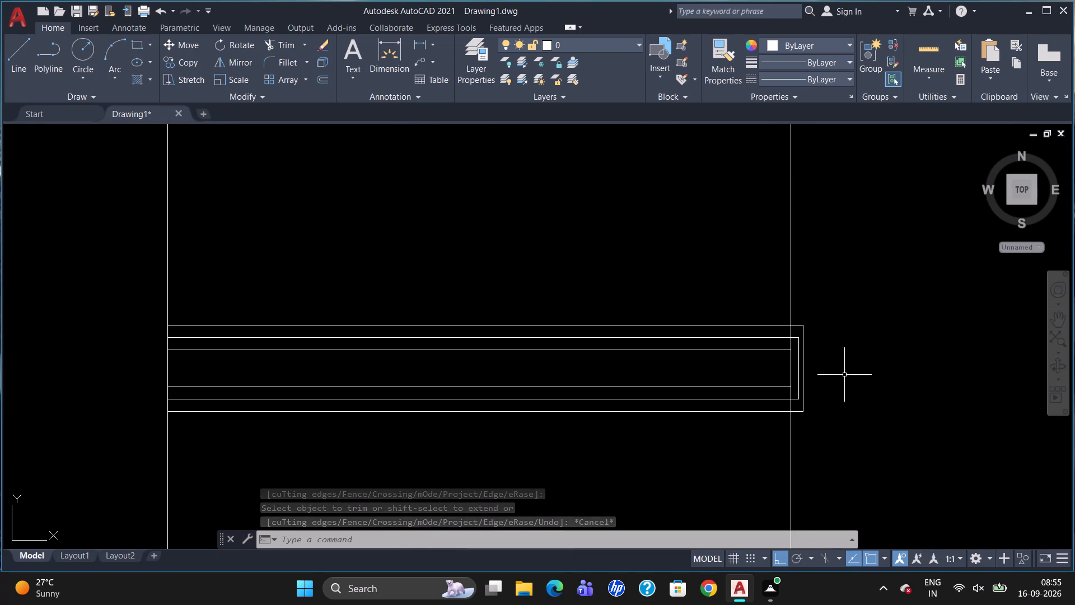
scroll(839, 381, up, 1)
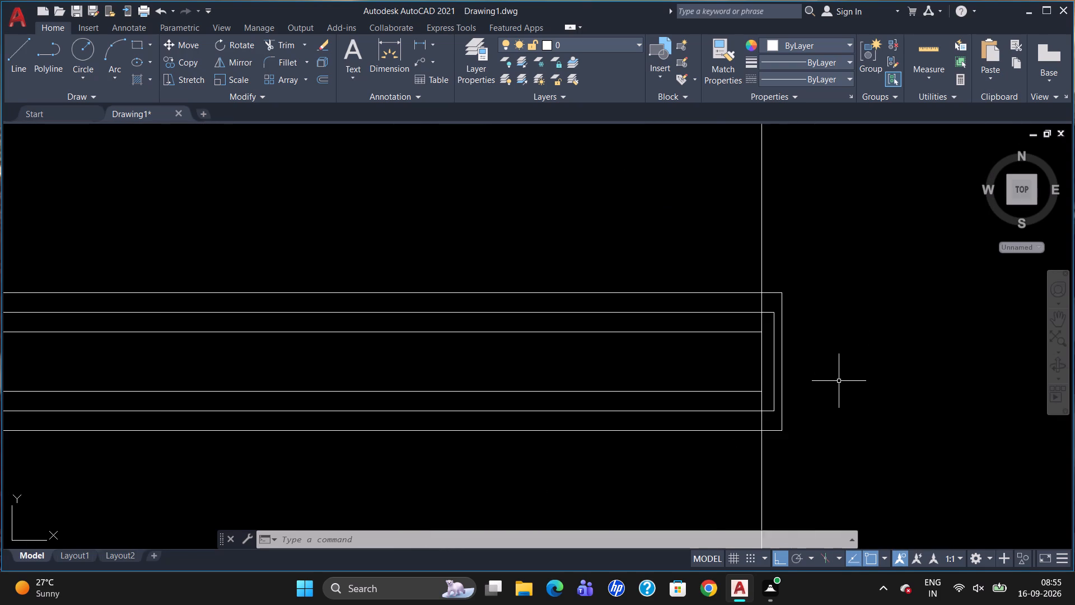
scroll(839, 381, up, 1)
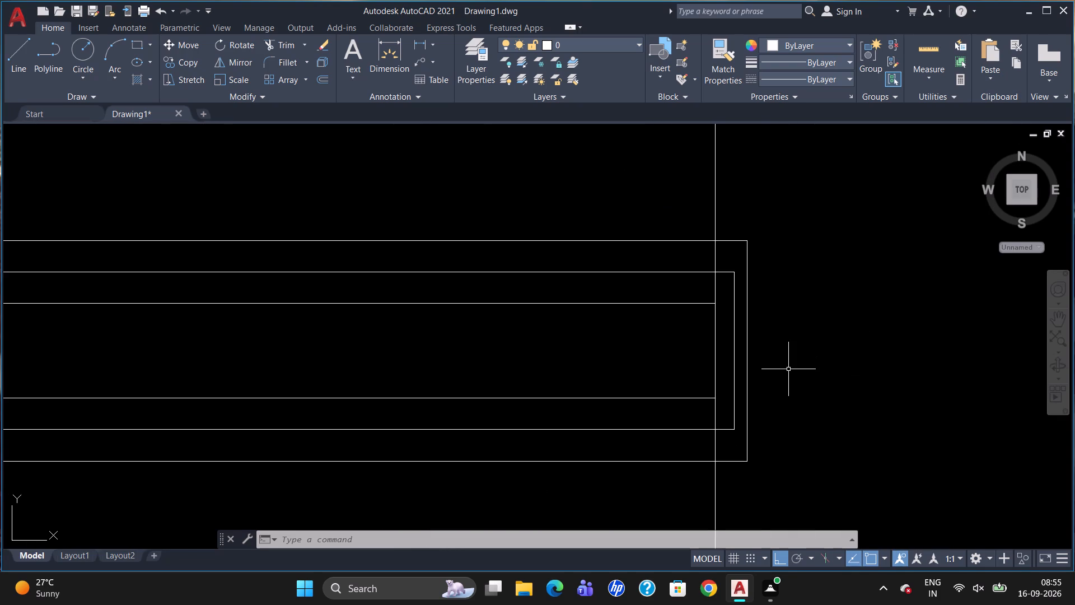
key(f)
key(Return)
key(r)
key(Return)
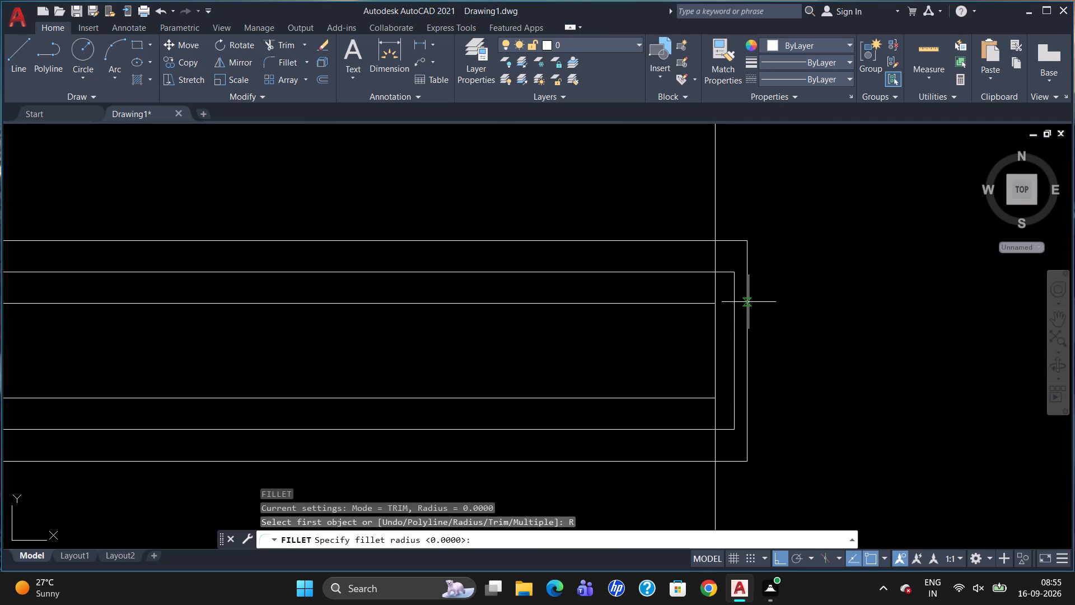
text(20)
key(Return)
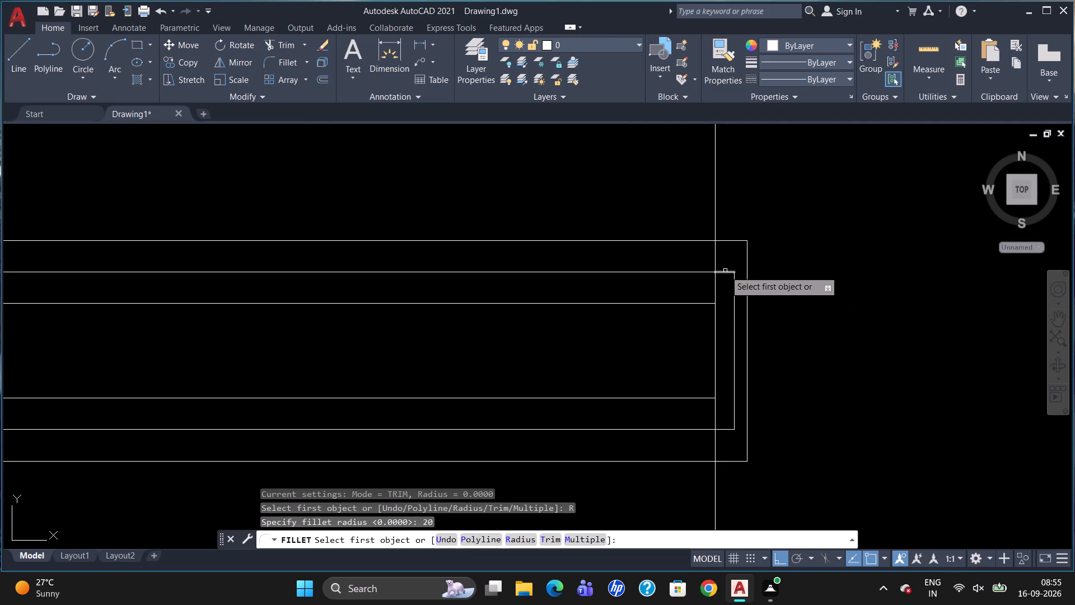
click(725, 271)
click(734, 286)
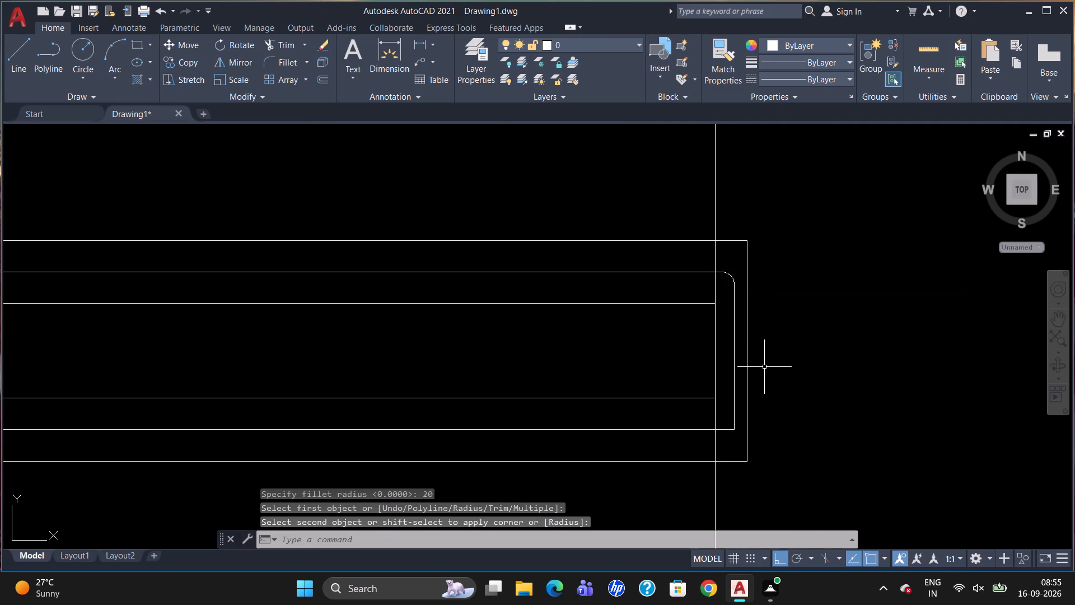
Fillet the inner outline's southeast corner at the divider's east end with radius 20.
key(f)
key(Return)
key(r)
key(Return)
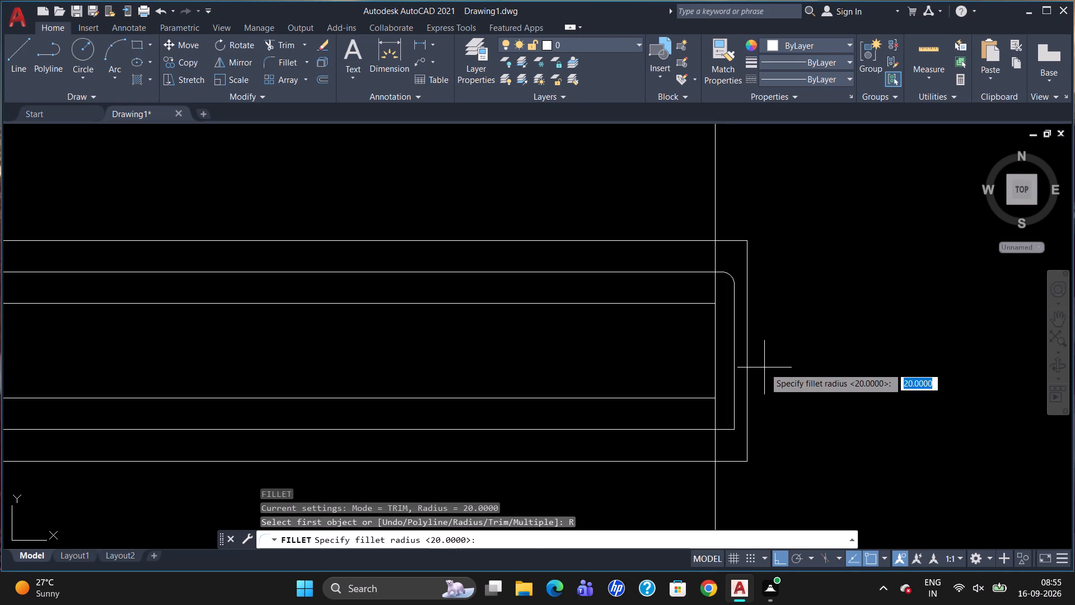
text(20)
key(Return)
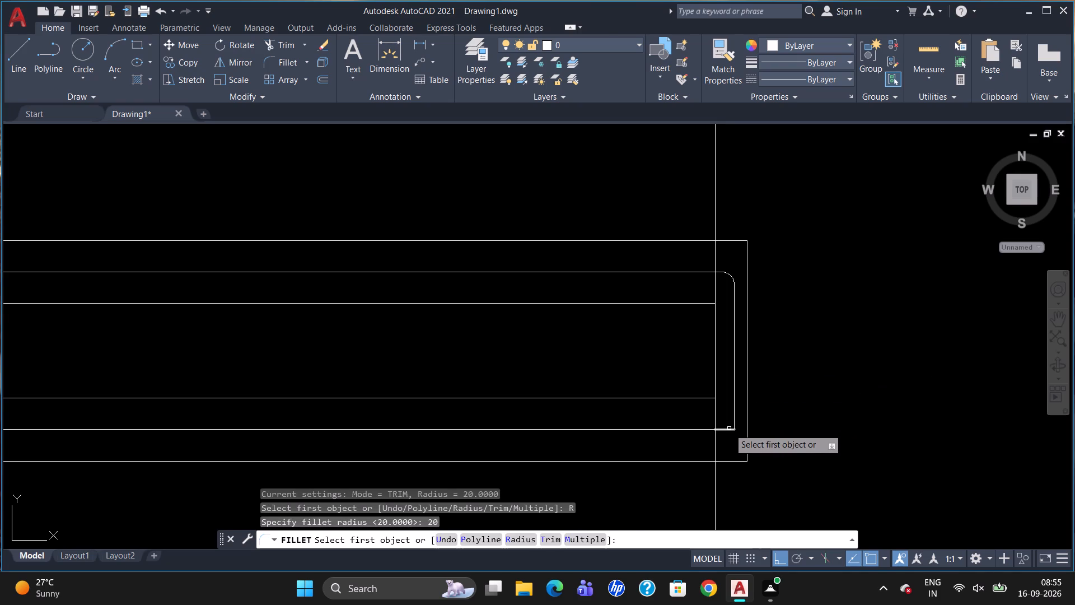
click(727, 429)
click(735, 419)
key(Escape)
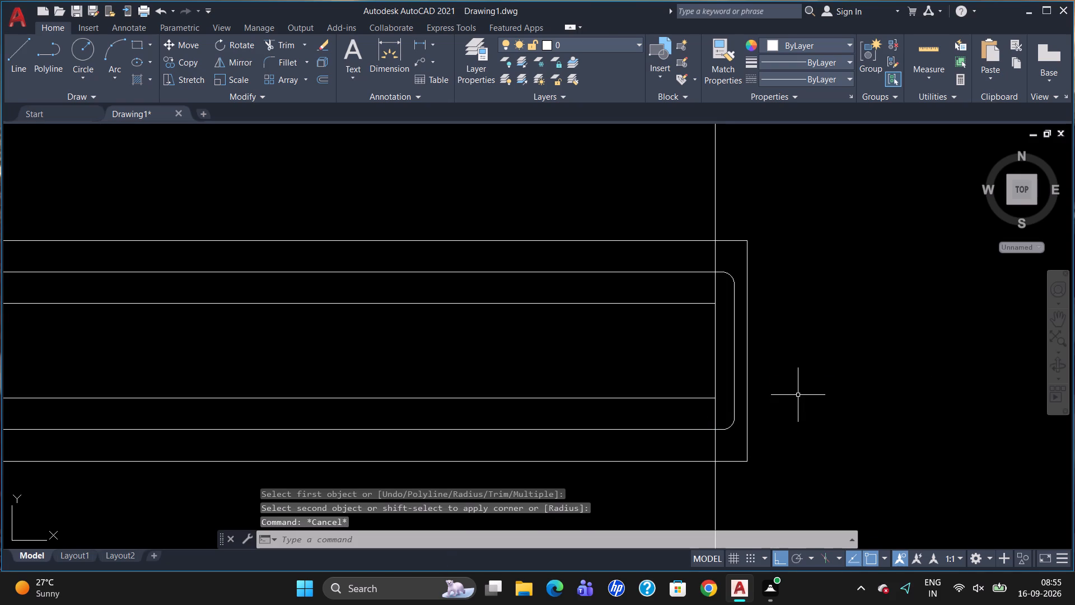
Fillet the outer outline's southeast corner at the divider's east end with radius 40.
key(f)
key(Return)
key(r)
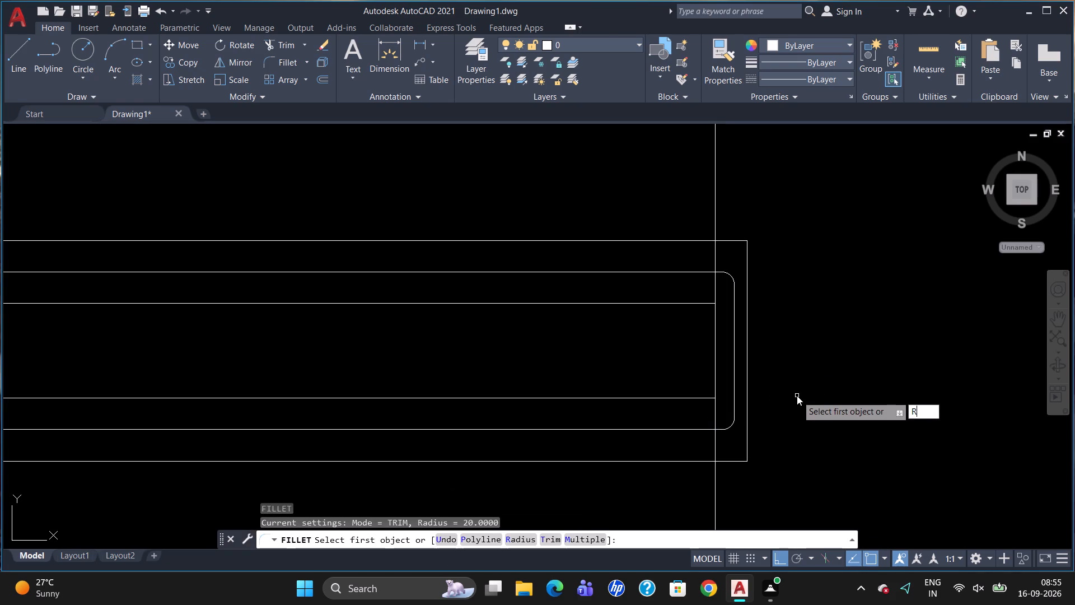
key(4)
key(BackSpace)
key(Return)
text(40)
key(Return)
click(736, 460)
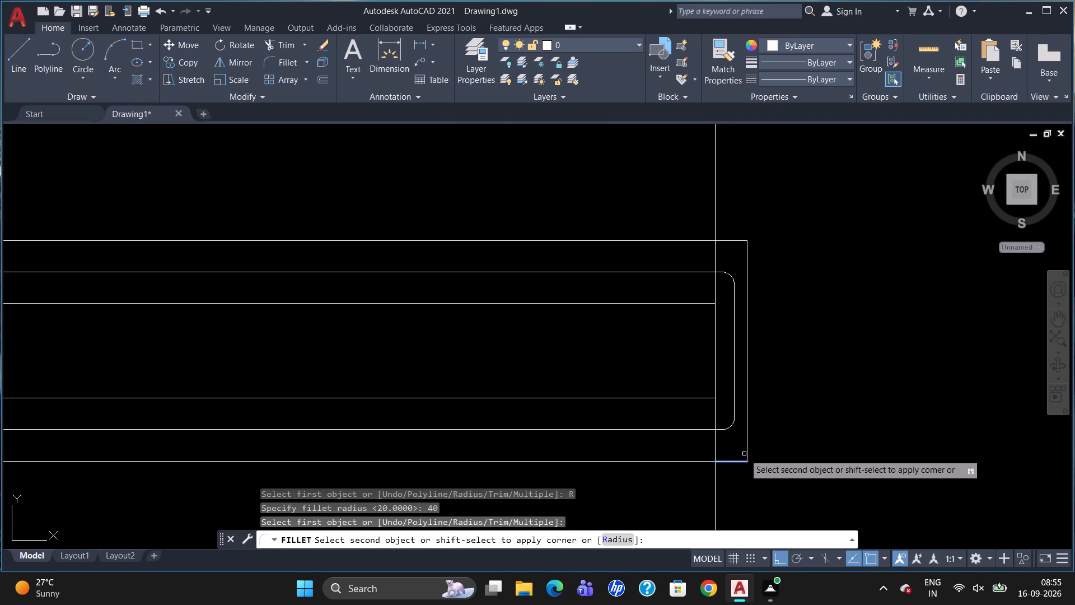
click(746, 448)
key(Escape)
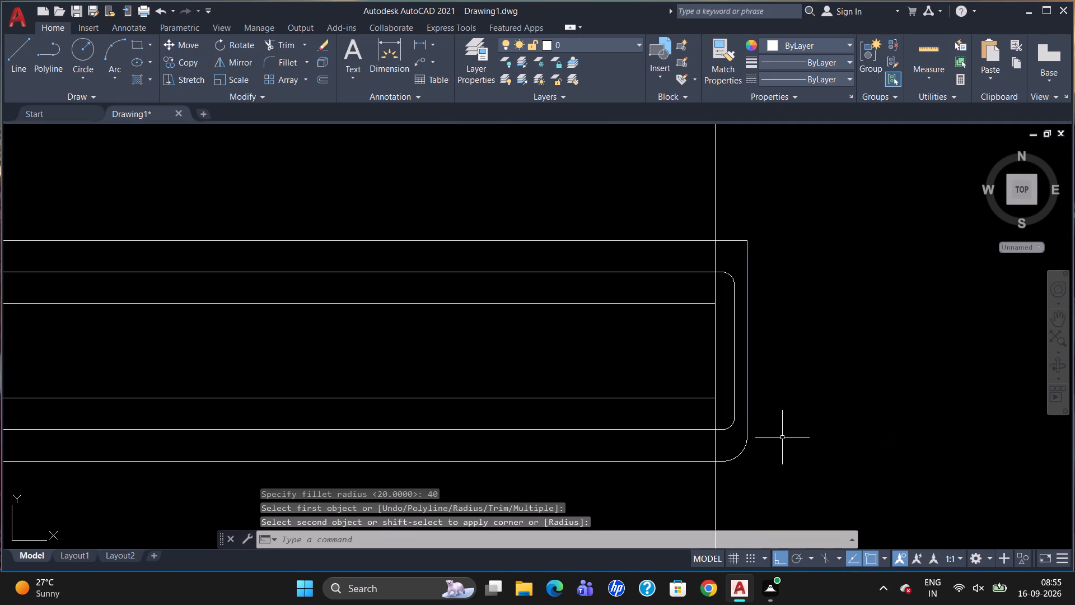
Fillet the outer outline's northeast corner at the divider's east end with radius 40.
key(f)
key(Return)
key(r)
key(Return)
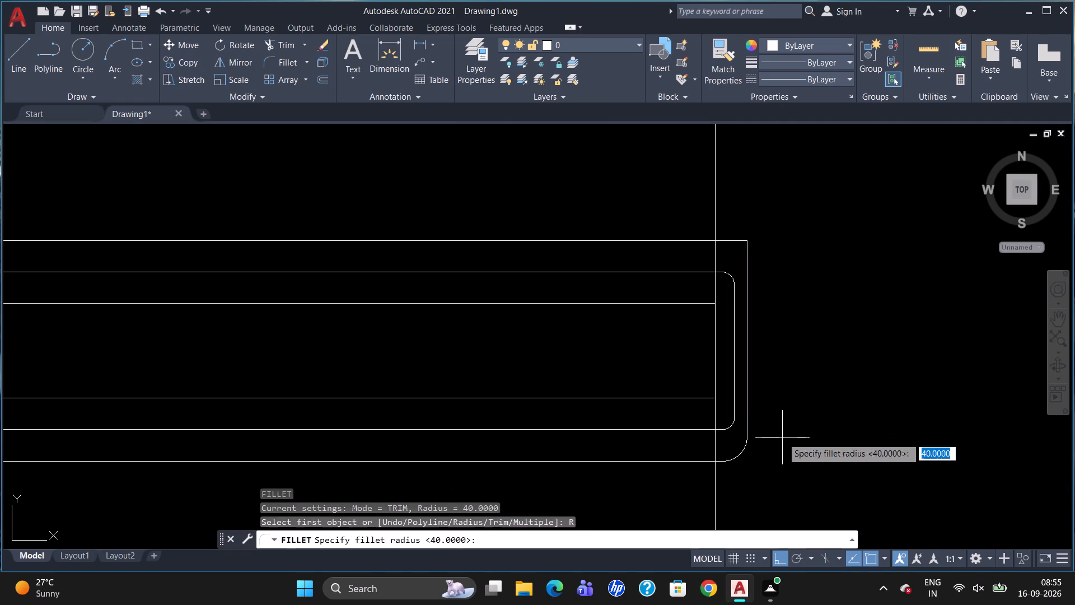
text(40)
key(Return)
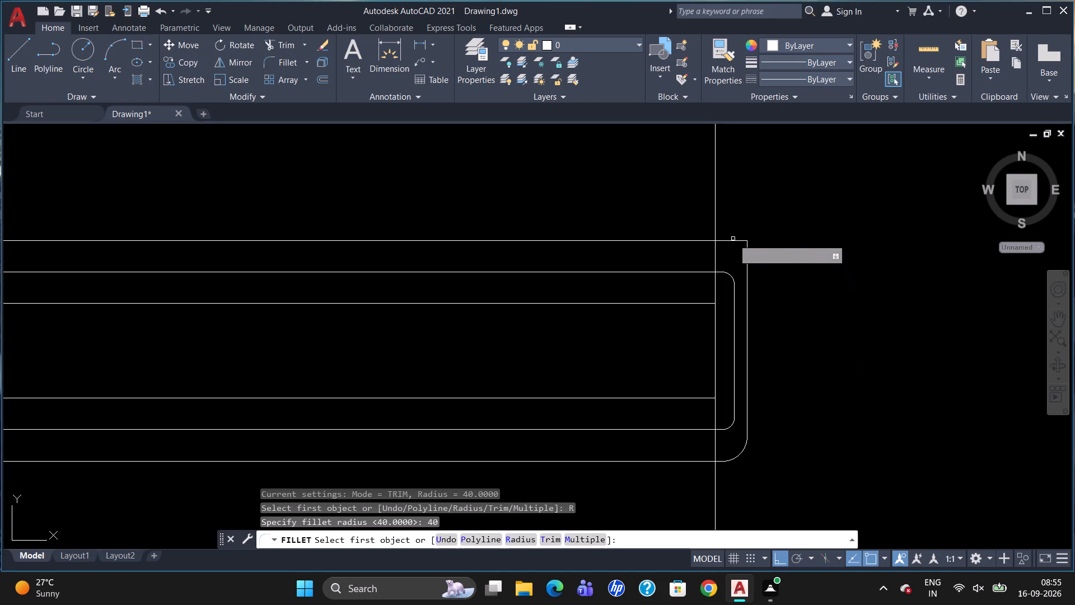
click(732, 242)
click(747, 257)
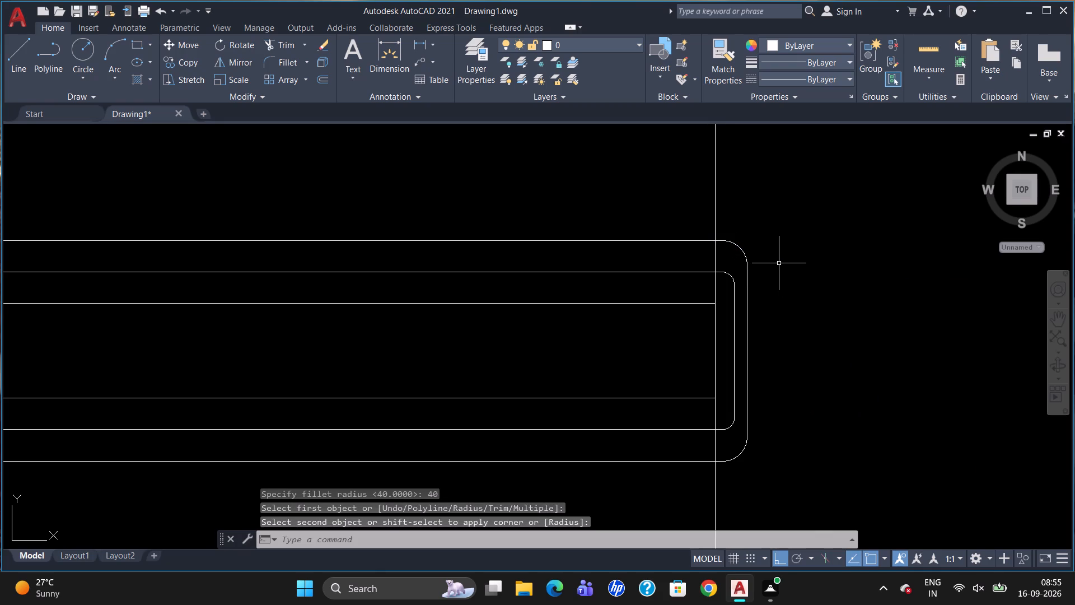
key(Escape)
Draw a 30-long line west from the west end of the northern set's middle line.
scroll(828, 258, down, 3)
scroll(895, 288, down, 1)
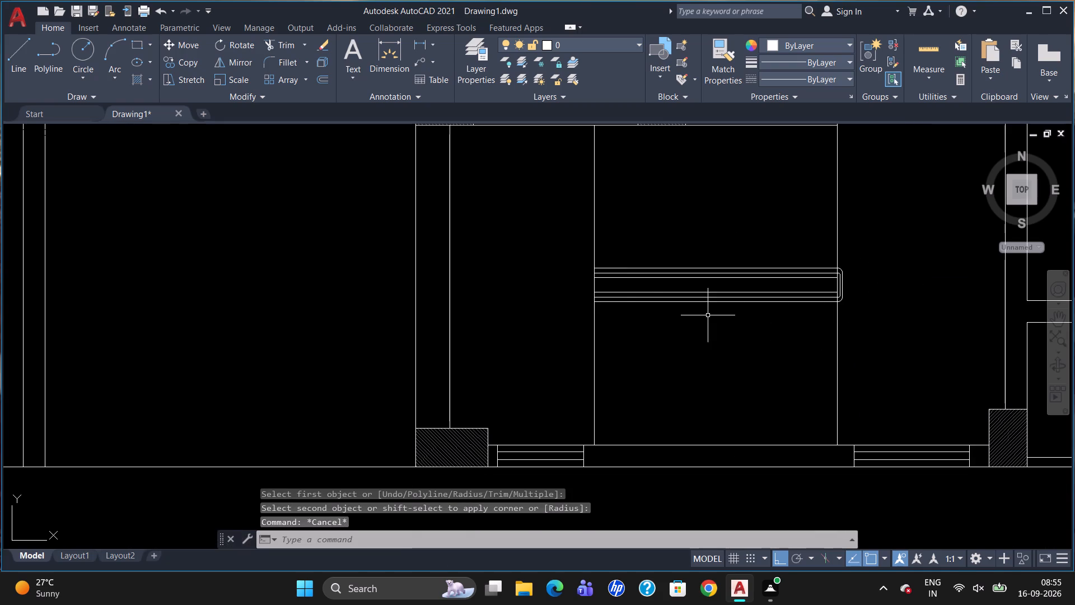
scroll(582, 282, up, 2)
key(l)
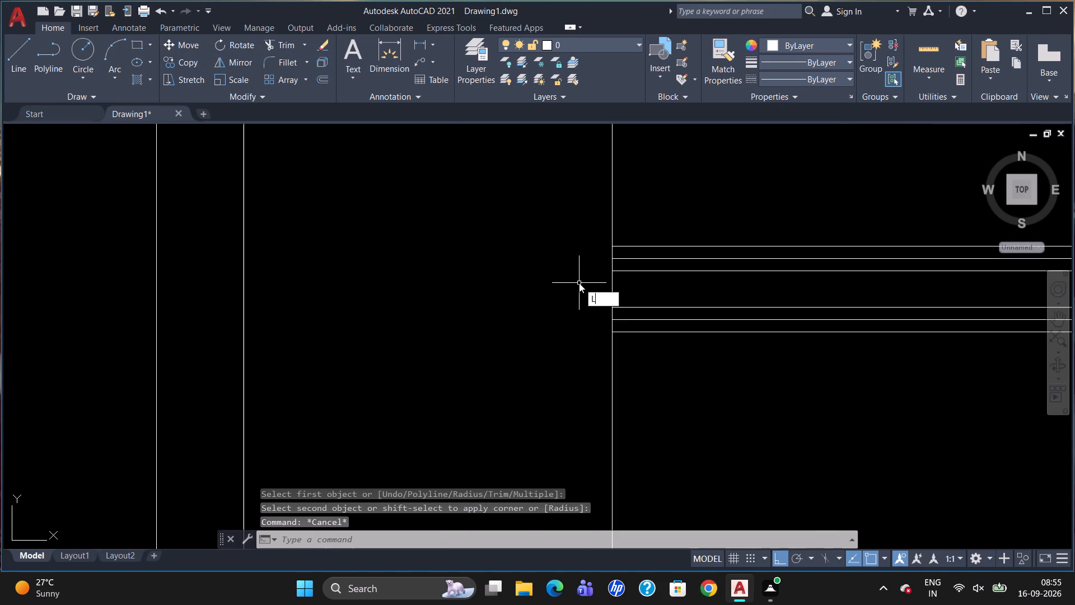
key(Return)
click(612, 258)
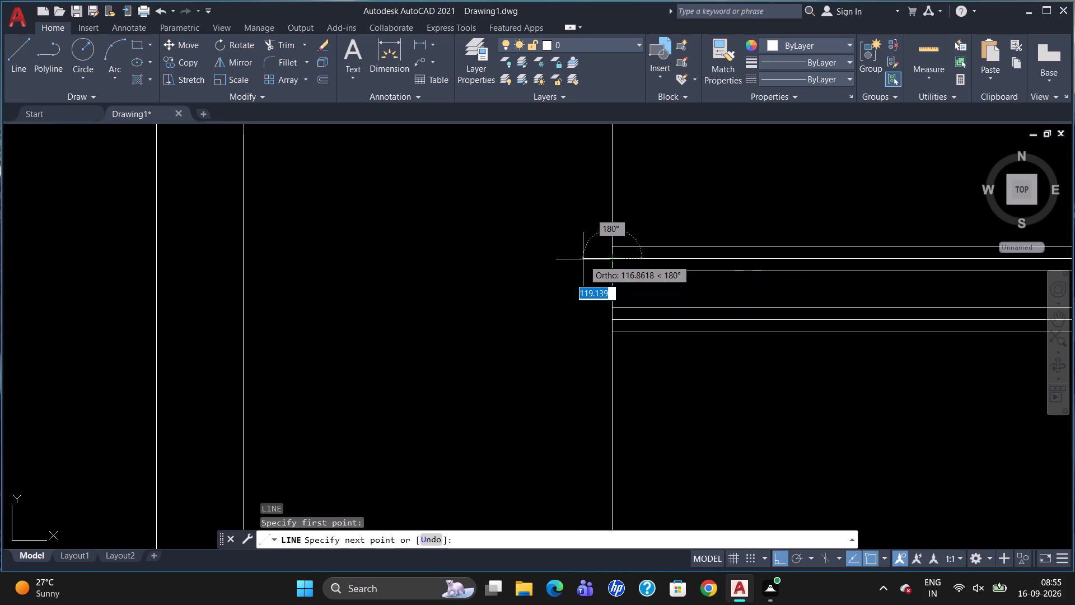
text(30)
key(Return)
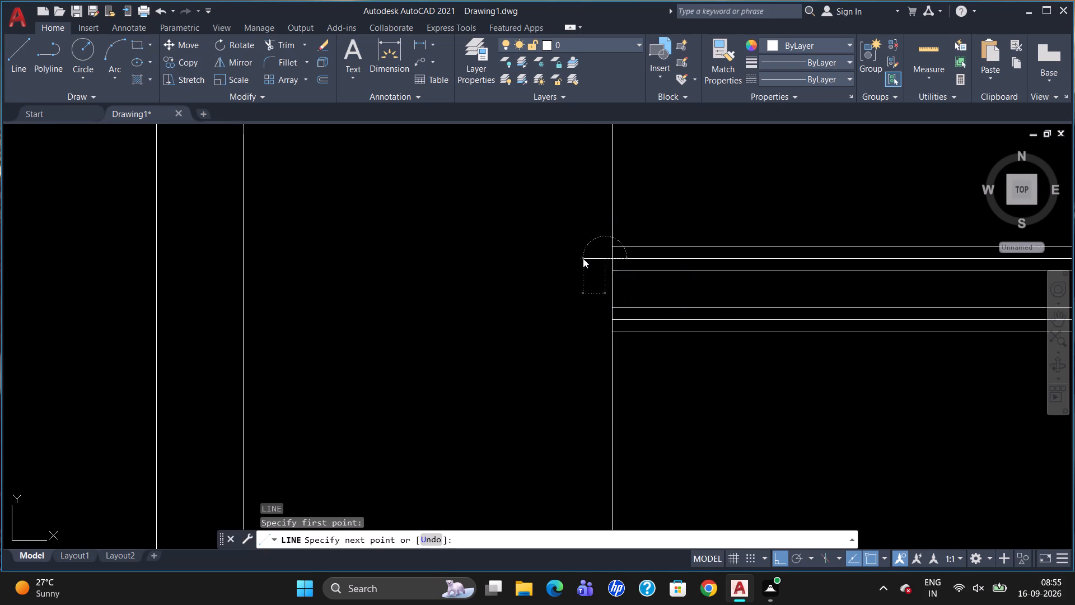
key(Escape)
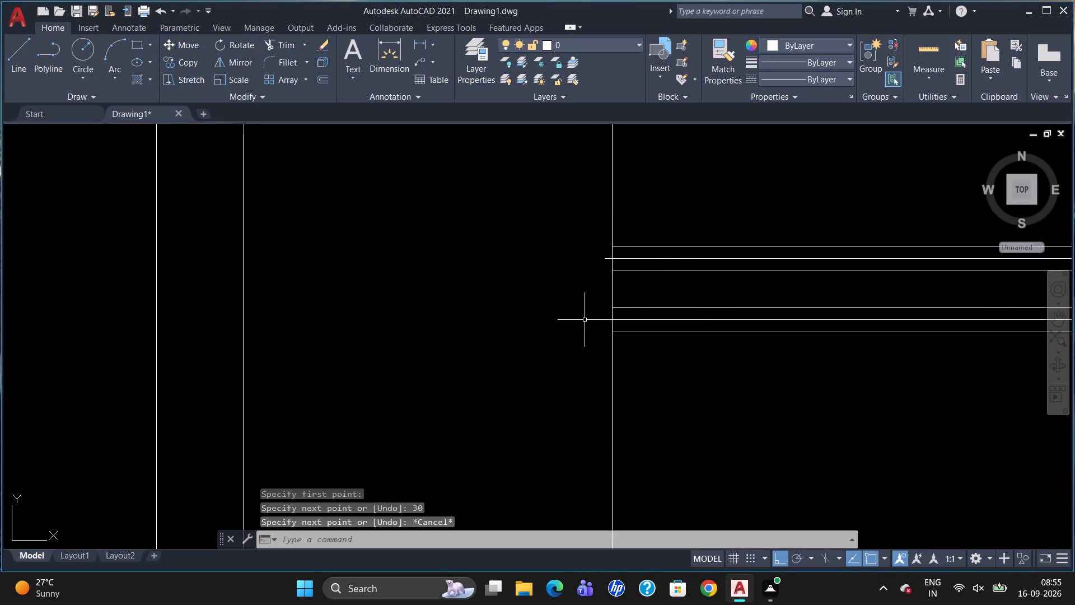
Draw a line 30 west from the southern set's middle line, continuing north to the end of the upper 30-long line.
key(l)
key(Return)
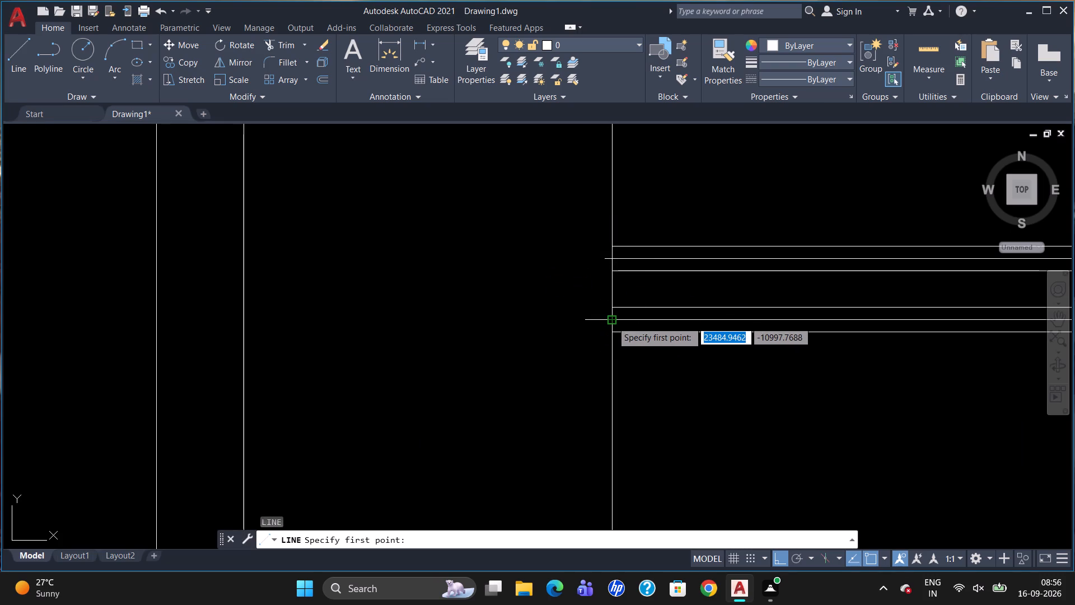
click(611, 322)
text(30)
key(Return)
click(598, 258)
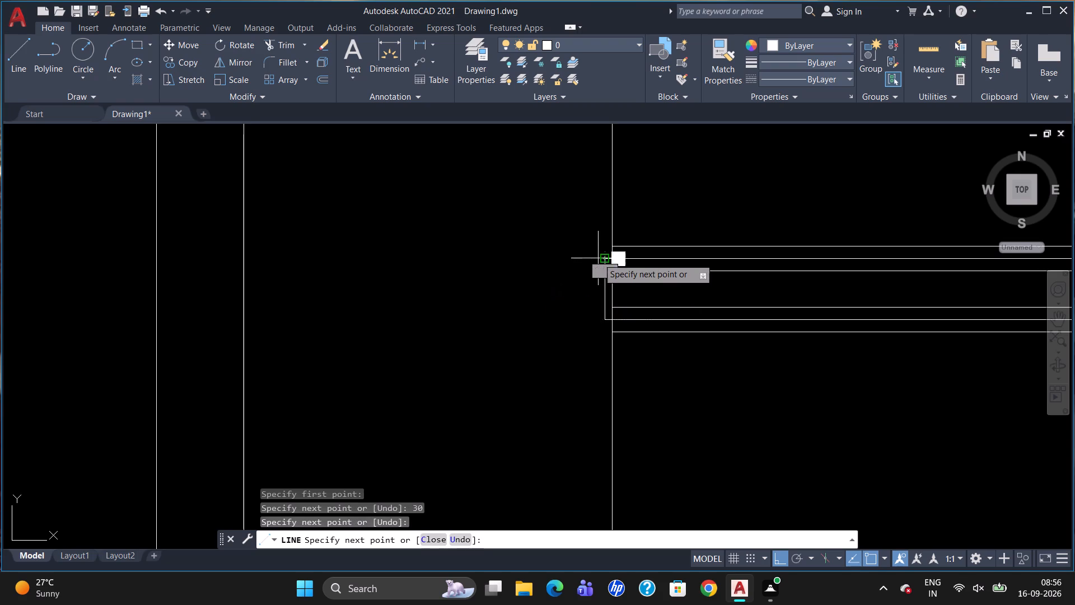
key(Escape)
Draw a 50-long line west from the west end of the southern set's outer line.
key(l)
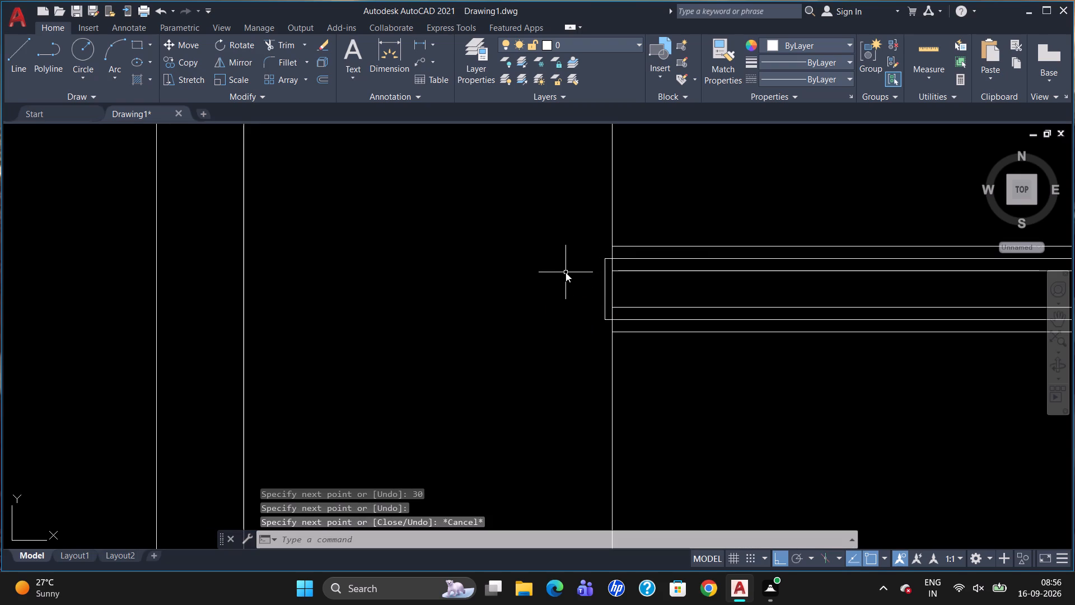
key(Return)
click(610, 331)
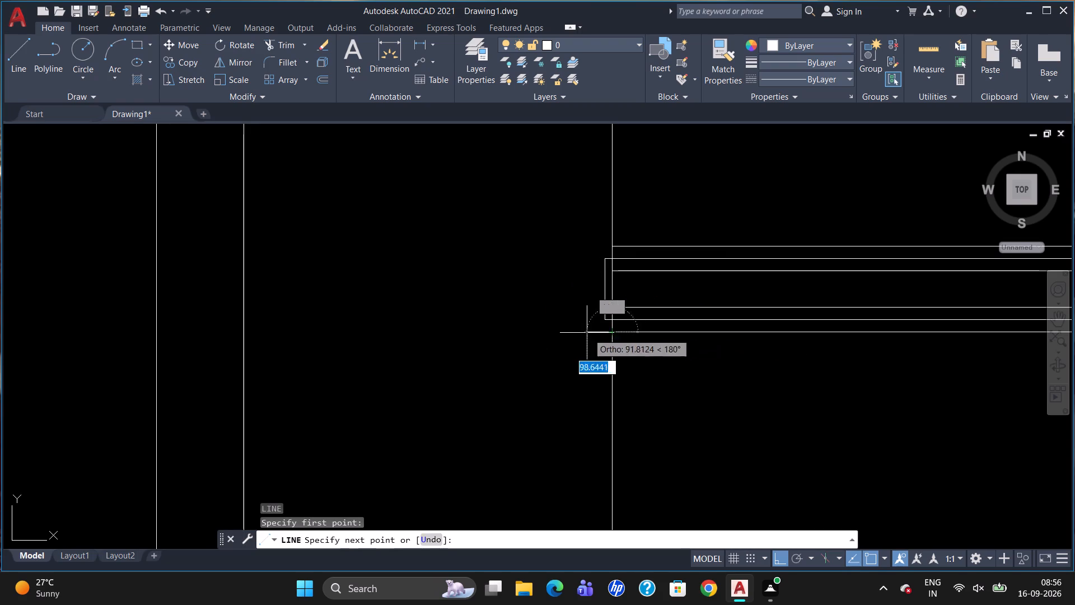
text(50)
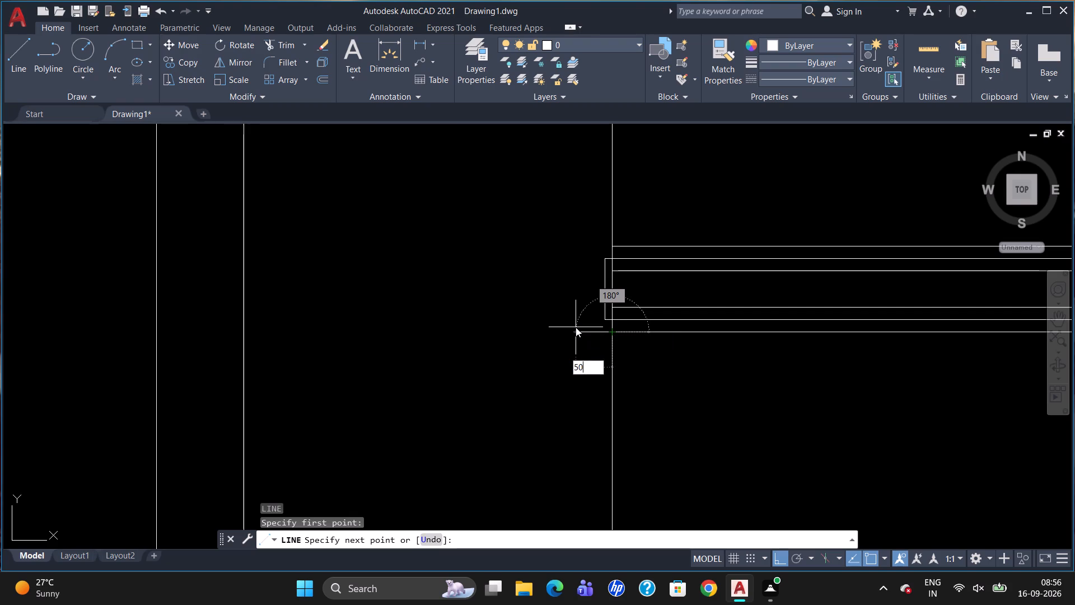
key(Return)
key(Escape)
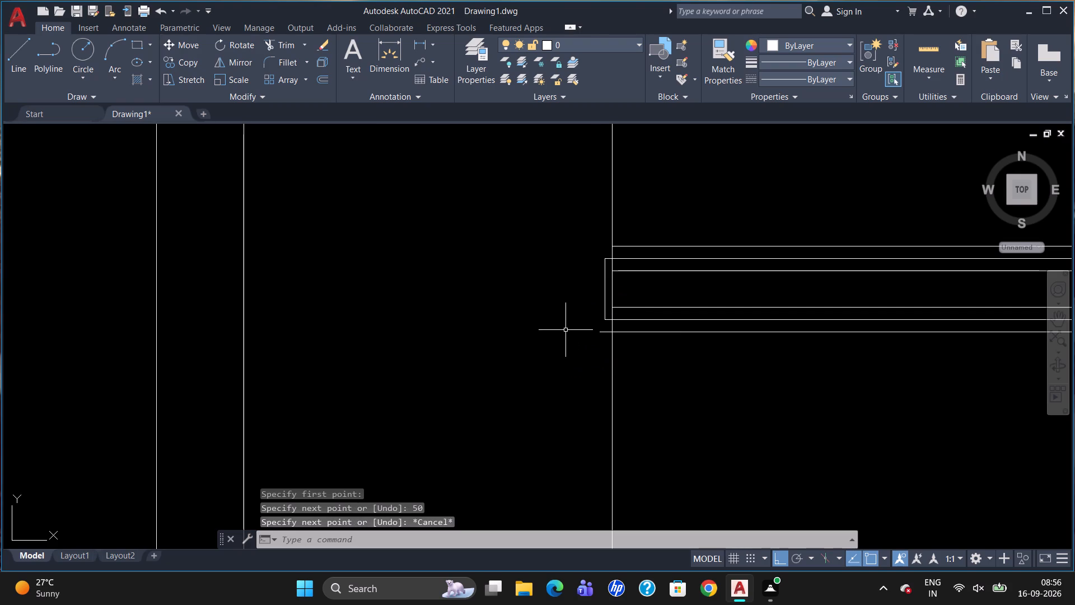
Draw a line 50 west from the northern set's outer line, continuing south to the end of the lower 50-long line.
key(l)
key(Return)
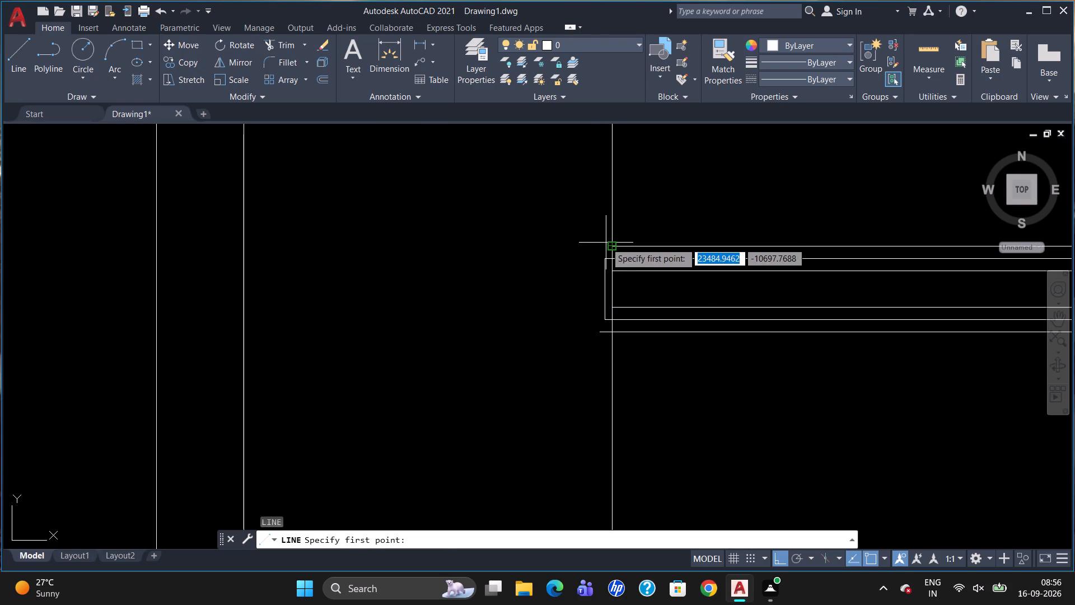
click(606, 243)
text(50)
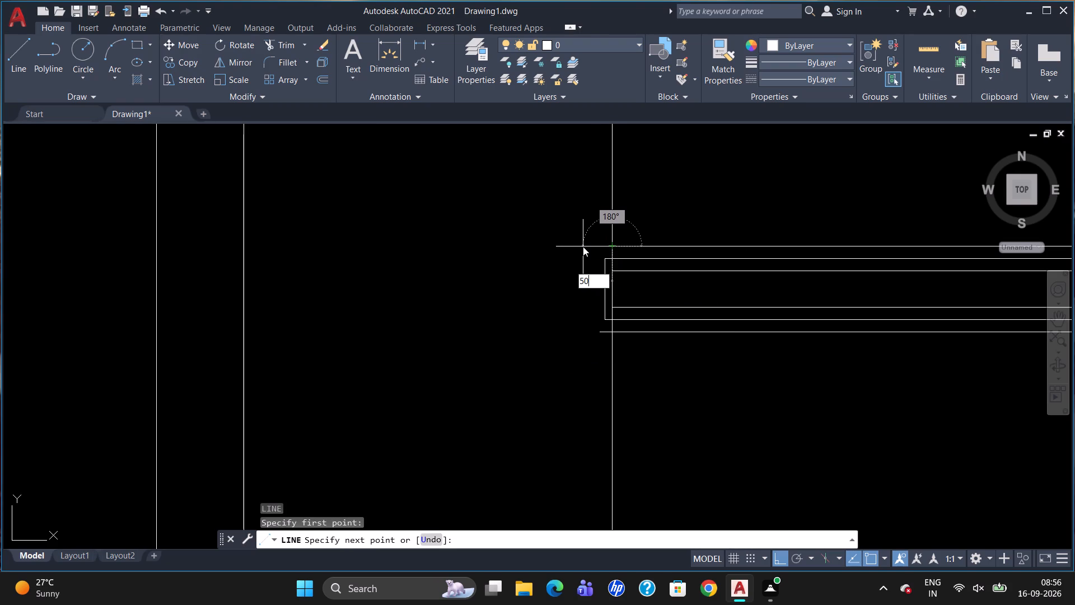
key(Return)
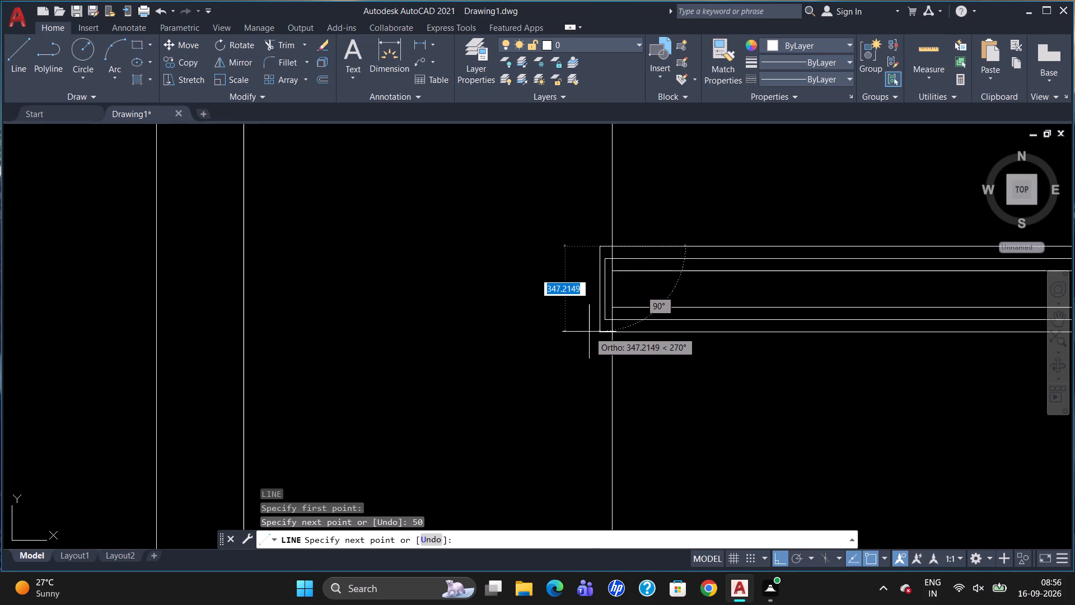
click(588, 332)
key(Escape)
Fillet the inner outline's southwest corner at the divider's west end with radius 20.
scroll(630, 310, up, 1)
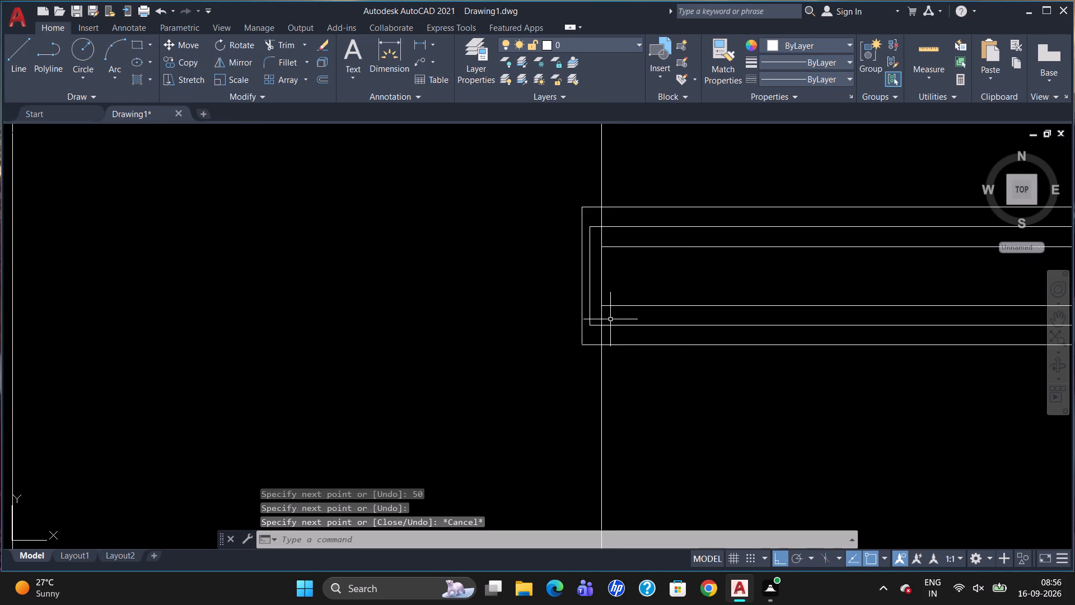
key(f)
key(Return)
key(r)
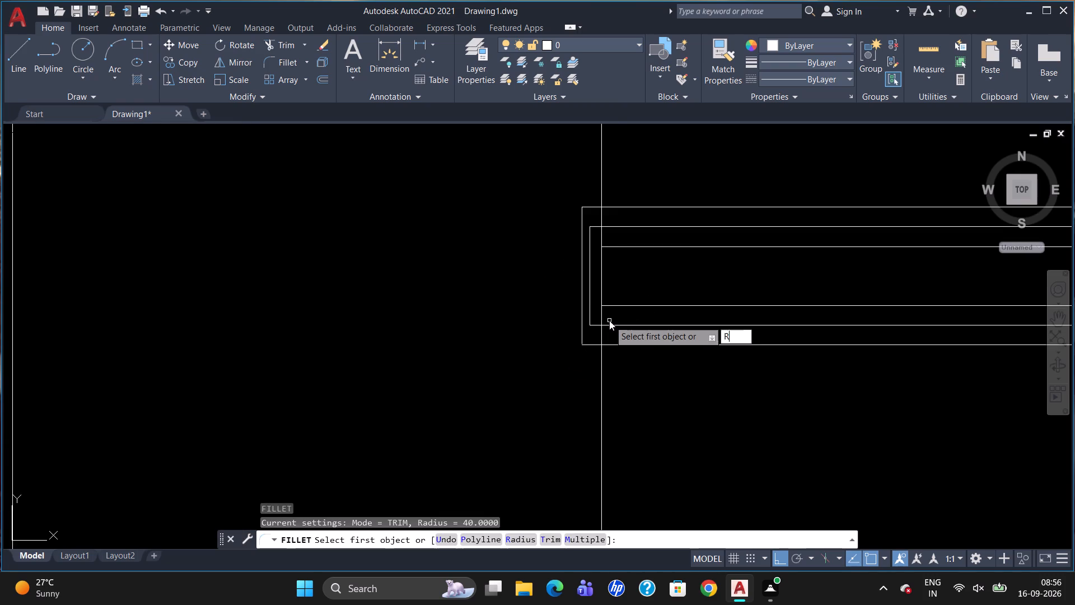
key(Return)
key(2)
key(0)
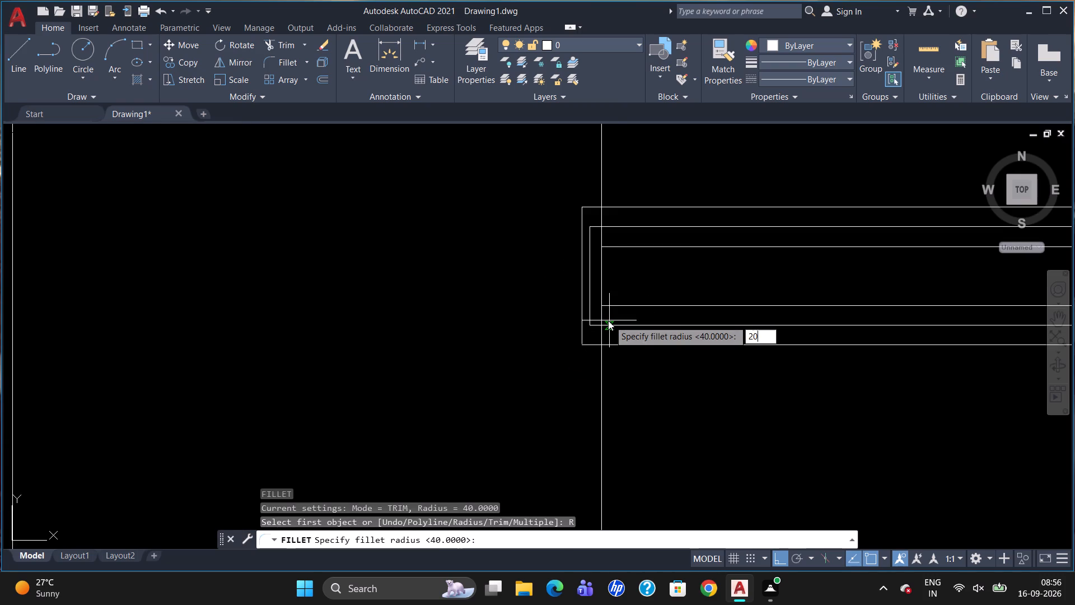
key(Return)
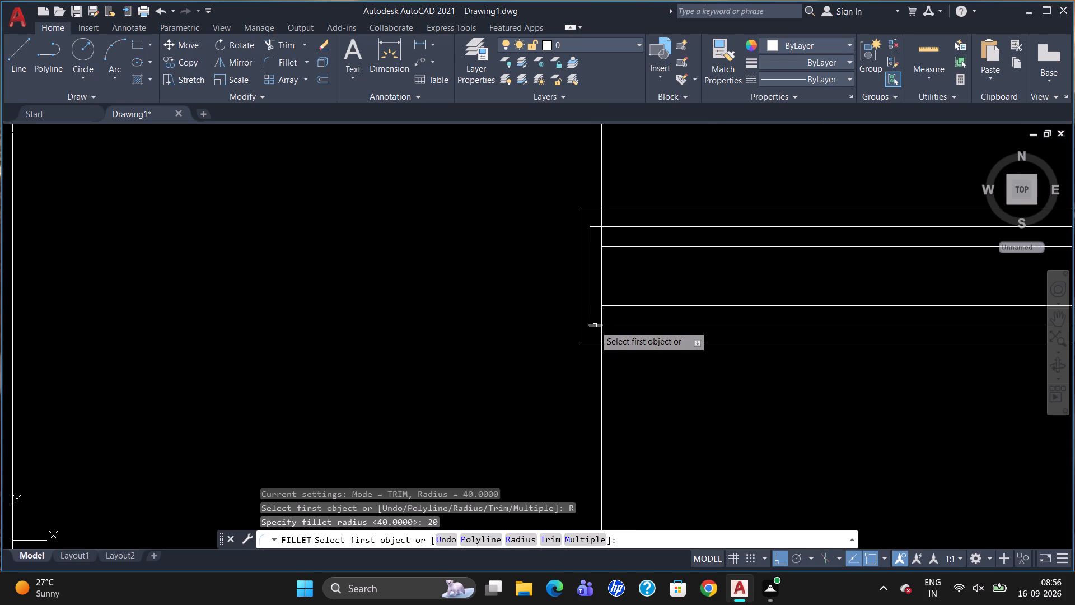
click(595, 325)
click(591, 312)
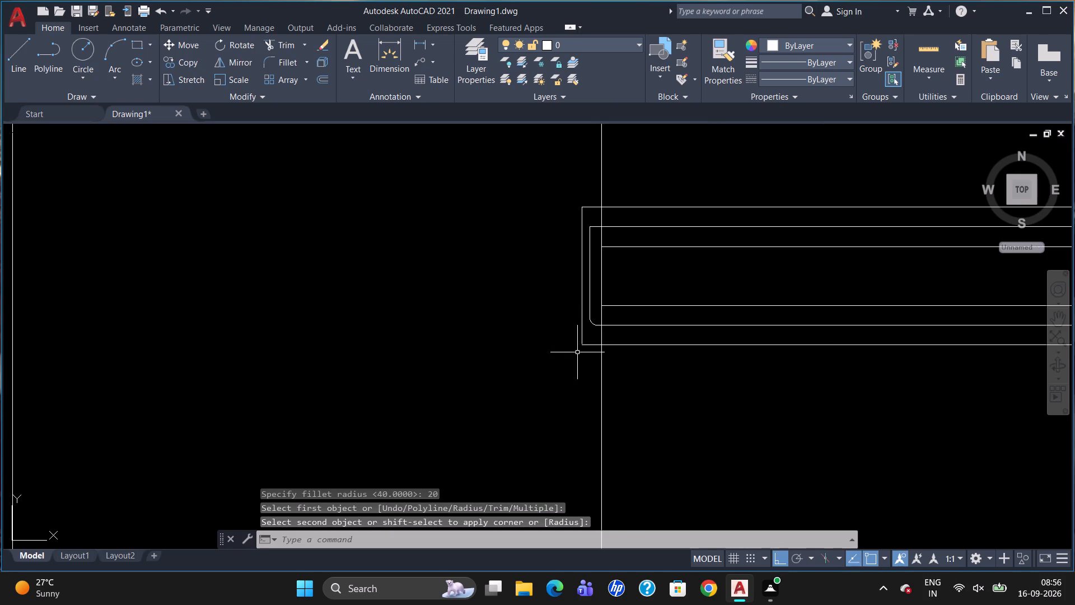
key(Escape)
Fillet the inner outline's northwest corner at the divider's west end with radius 20.
key(f)
key(Return)
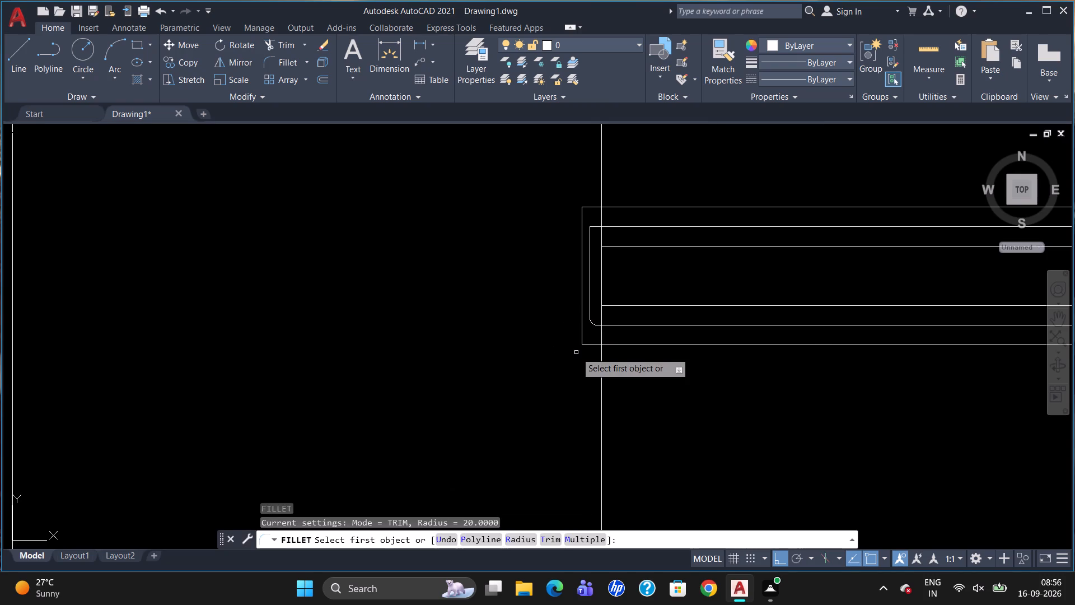
key(r)
key(Return)
text(20)
key(Return)
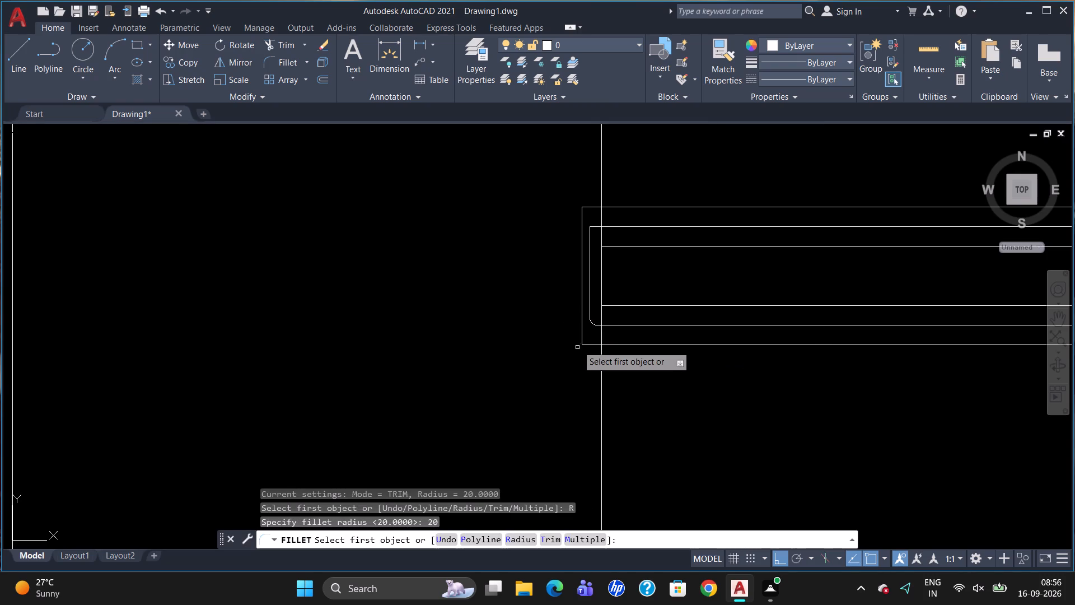
click(590, 235)
click(595, 227)
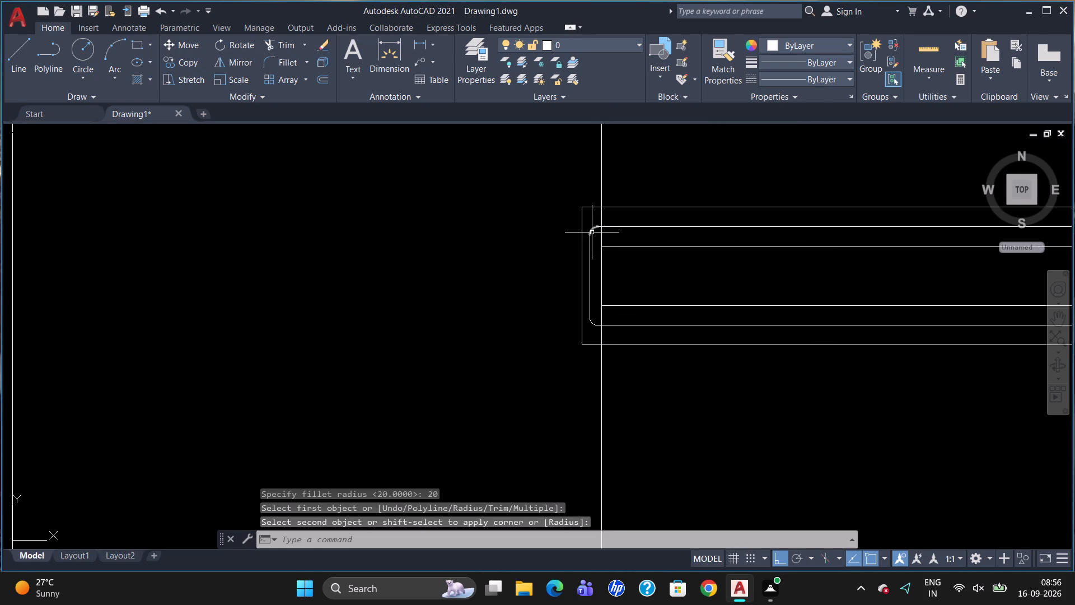
key(Escape)
Fillet the outer outline's northwest corner at the divider's west end with radius 40.
key(f)
key(Return)
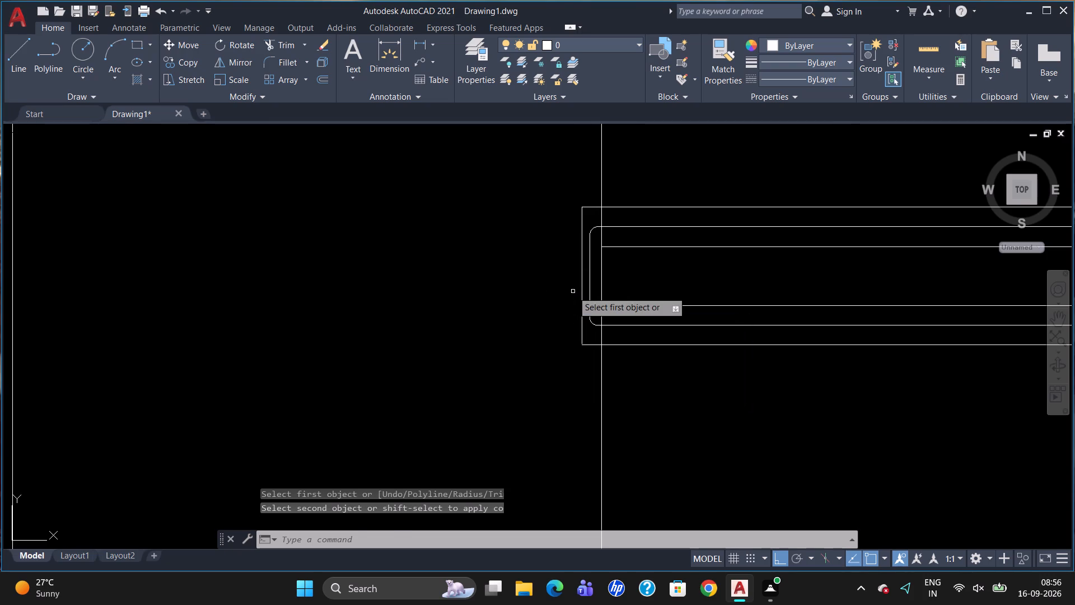
key(r)
key(Return)
text(40)
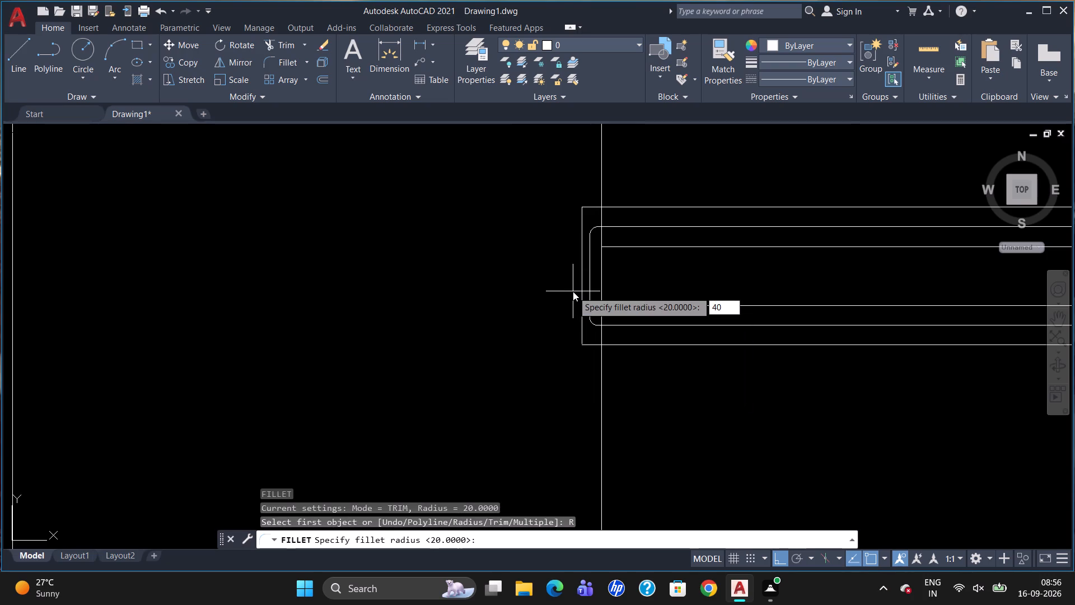
key(Return)
click(592, 207)
click(582, 220)
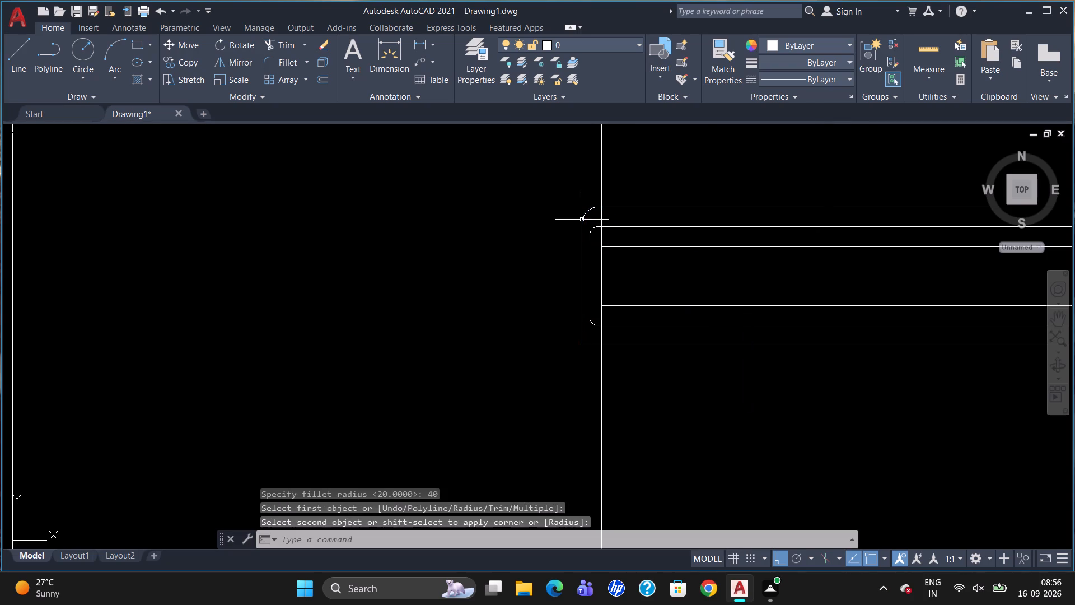
Fillet the outer outline's southwest corner at the divider's west end with radius 40.
key(f)
key(Return)
key(r)
key(Return)
text(40)
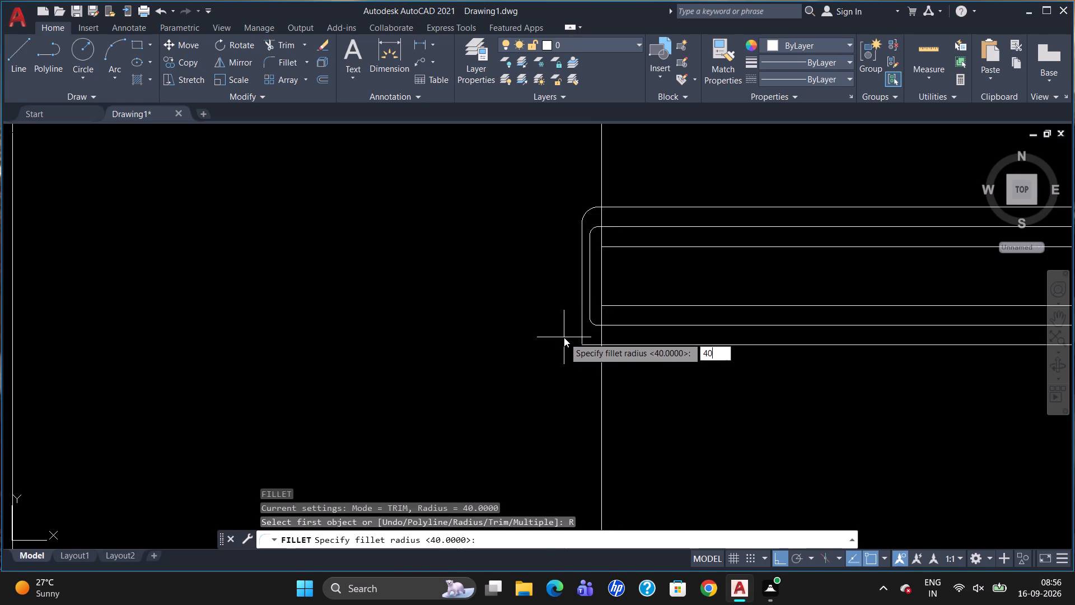
key(Return)
click(583, 333)
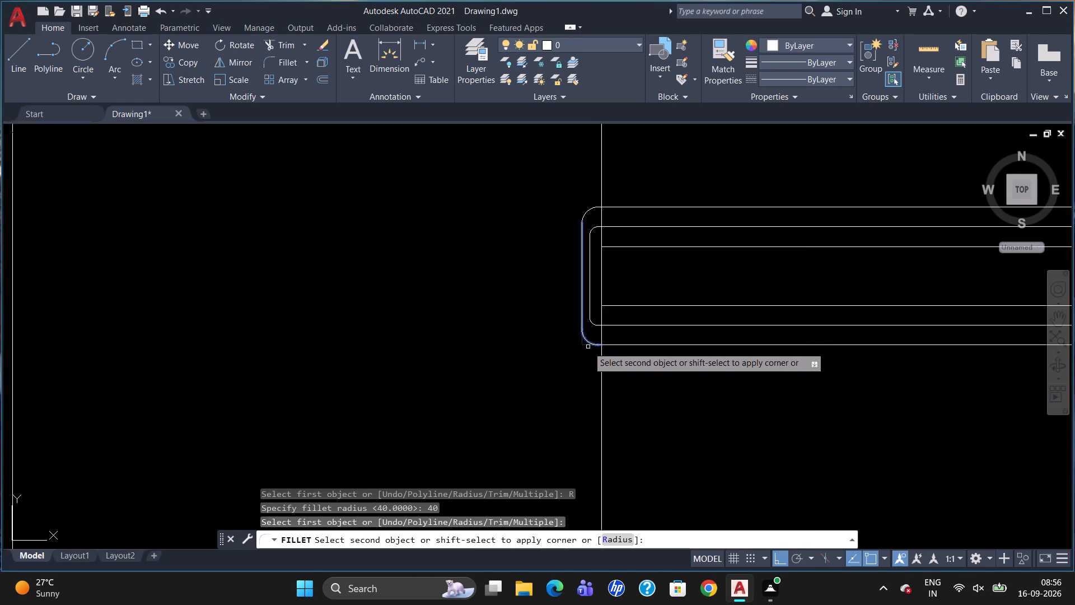
click(589, 345)
key(Escape)
Break the vertical line crossing the divider's west end at the west endpoint of the southern set's inner line.
scroll(409, 238, down, 2)
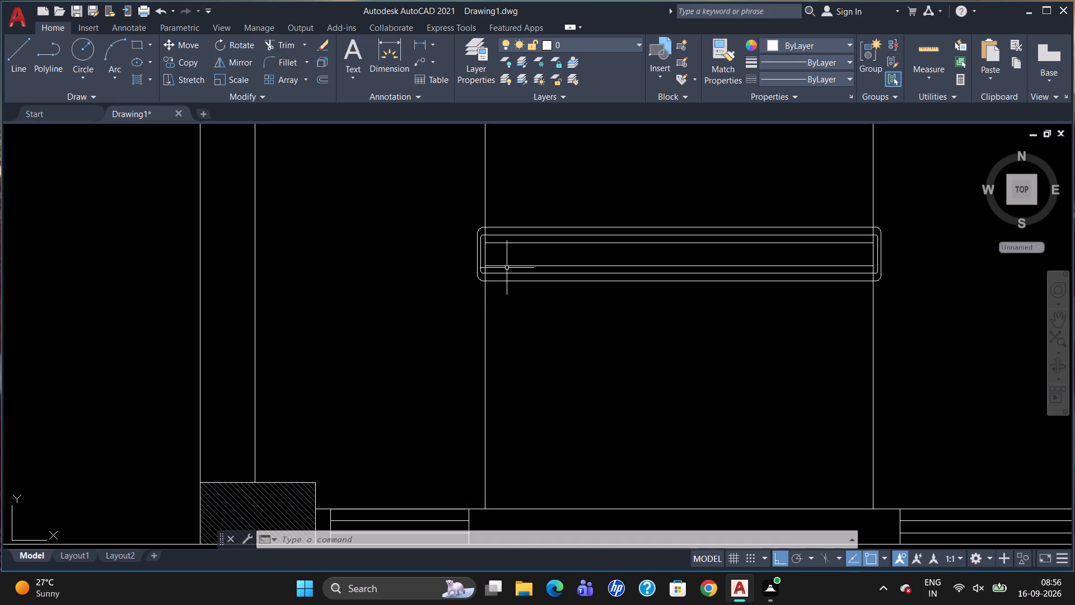
text(BR)
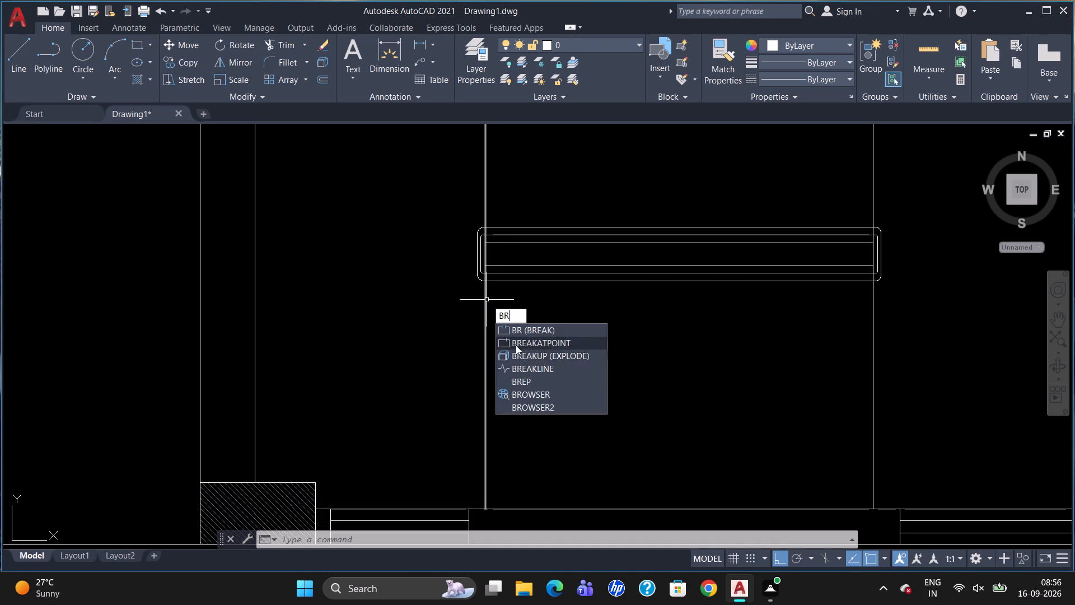
click(530, 342)
click(485, 347)
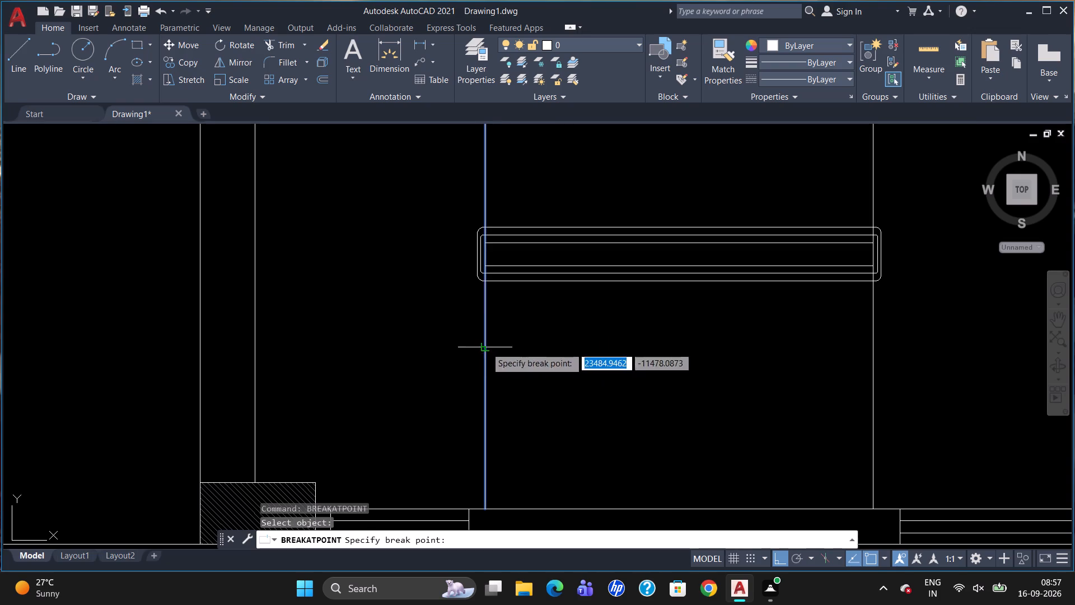
scroll(485, 266, up, 2)
click(486, 263)
Break the upper part of that vertical line at the west endpoint of the northern set's inner line.
scroll(511, 334, down, 1)
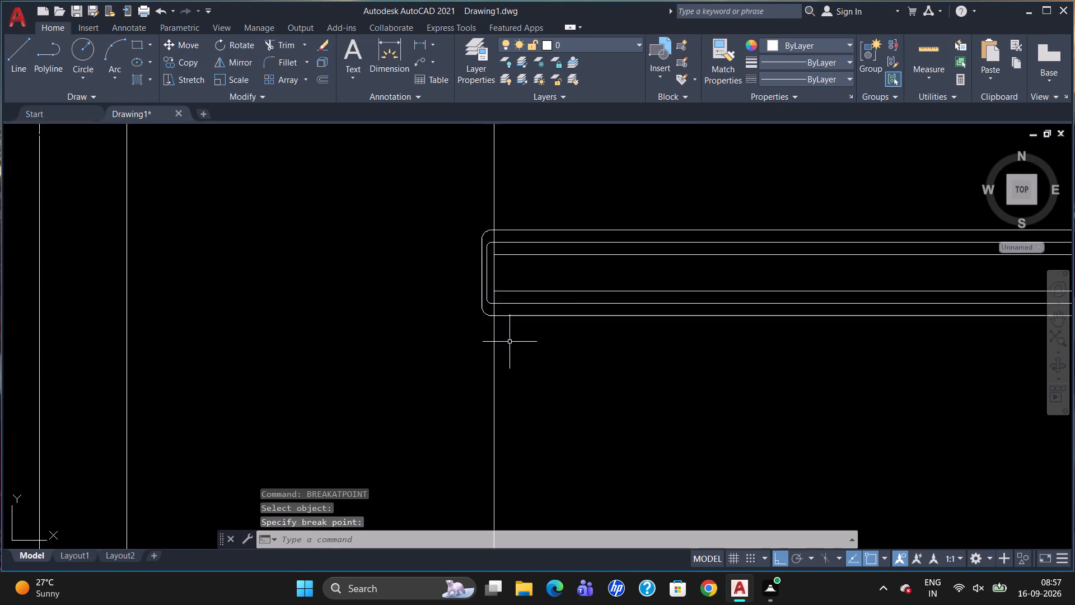
scroll(510, 342, down, 1)
key(r)
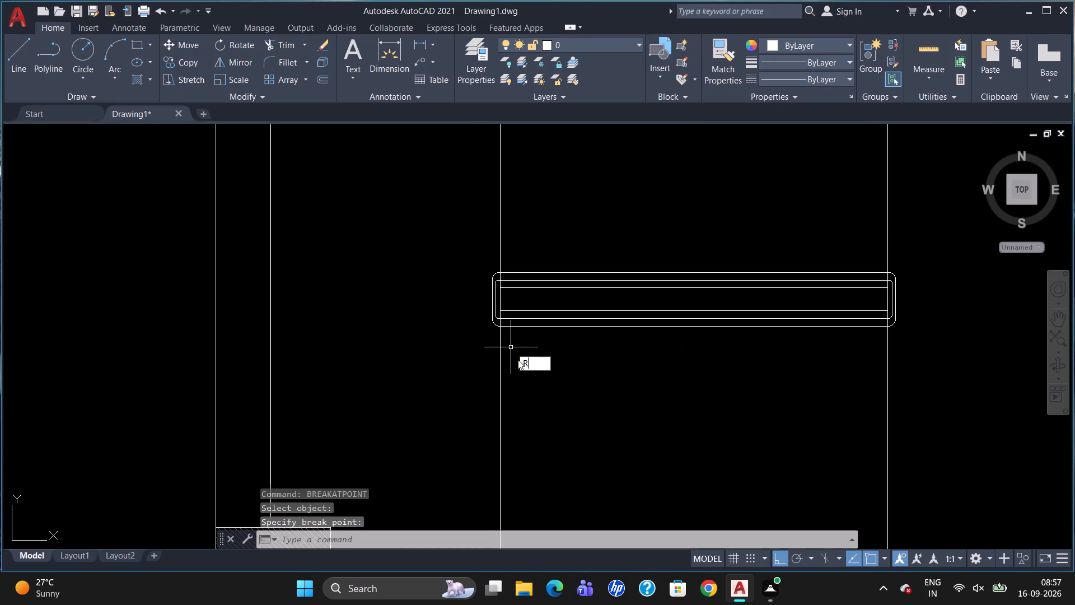
key(BackSpace)
text(BR)
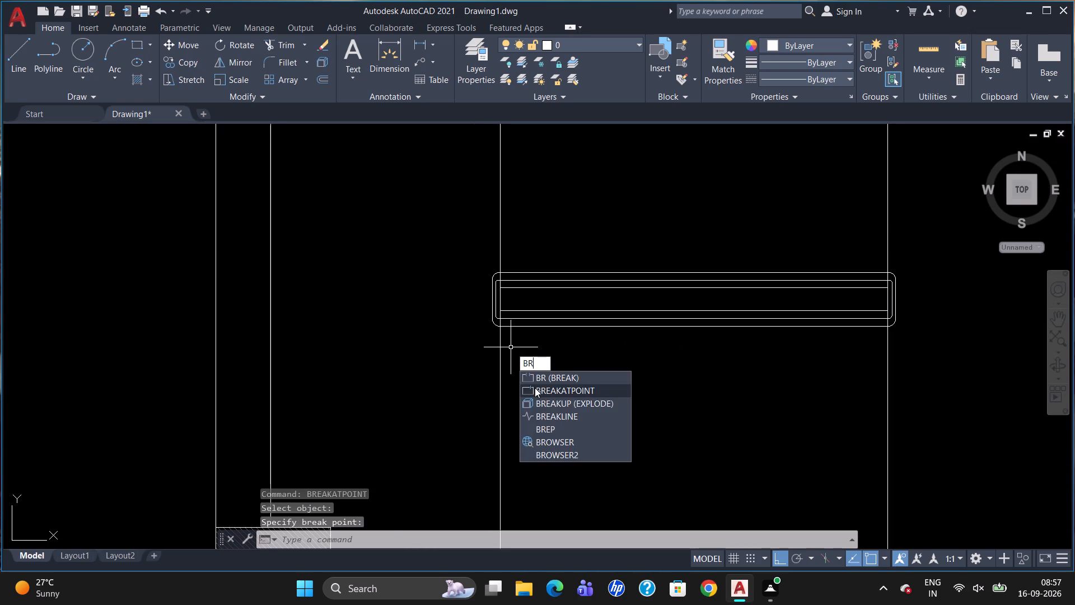
click(535, 388)
scroll(503, 257, down, 1)
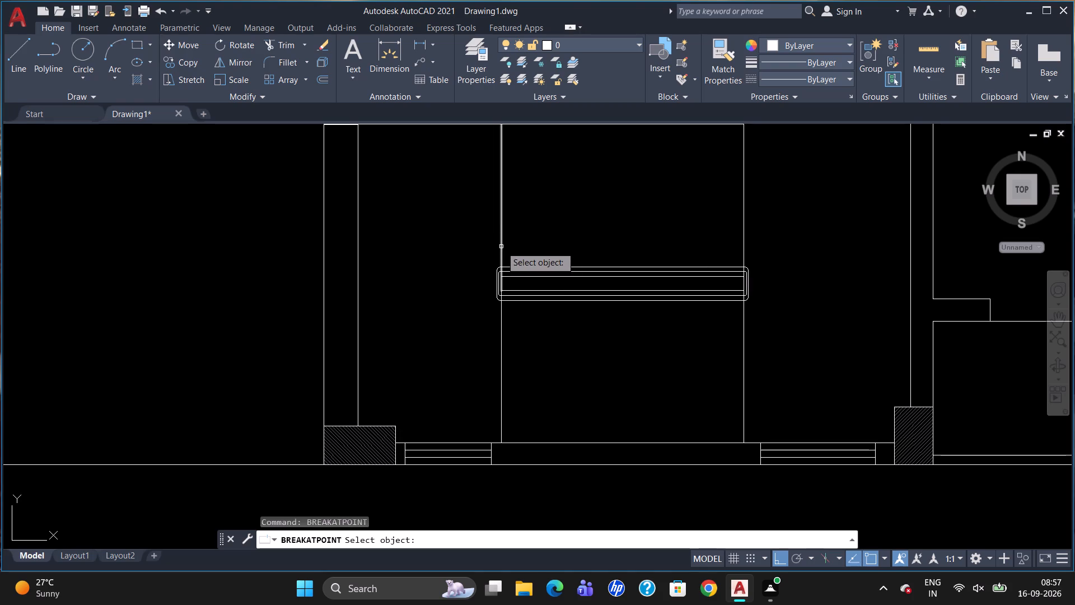
click(501, 246)
scroll(500, 276, up, 3)
click(503, 270)
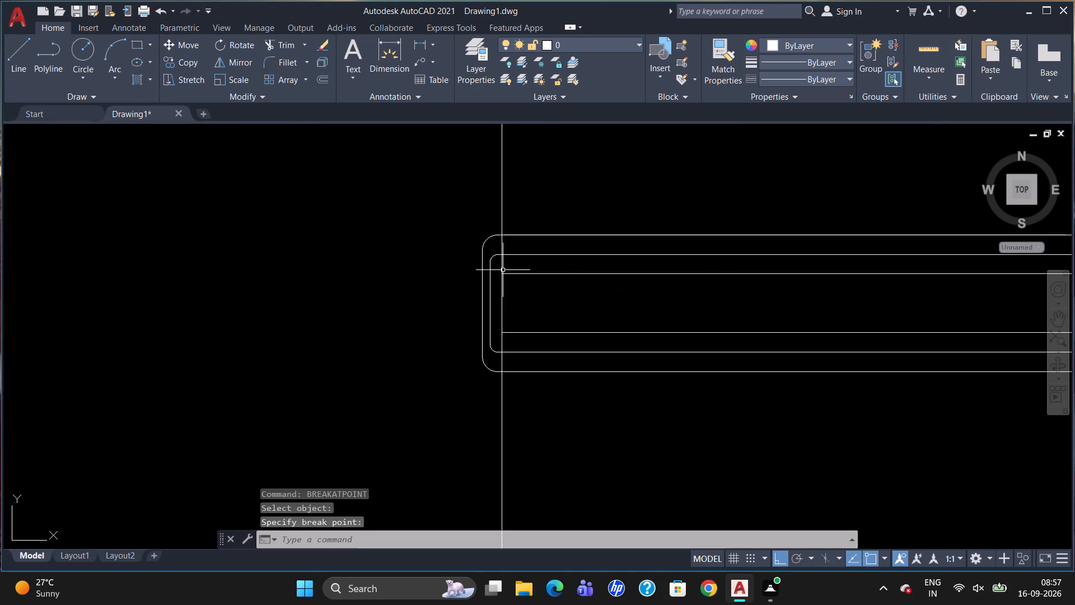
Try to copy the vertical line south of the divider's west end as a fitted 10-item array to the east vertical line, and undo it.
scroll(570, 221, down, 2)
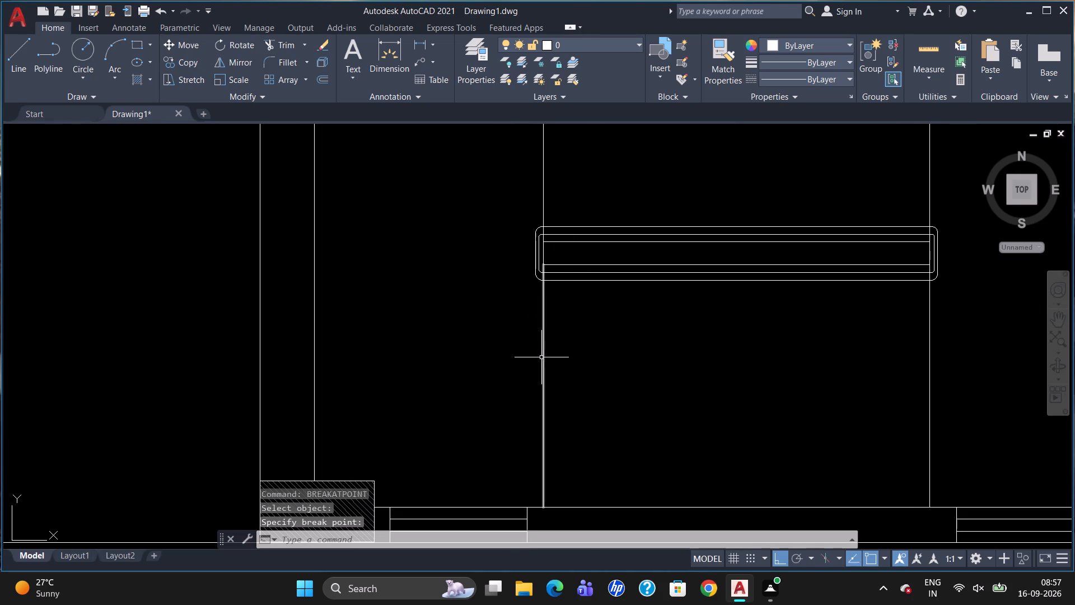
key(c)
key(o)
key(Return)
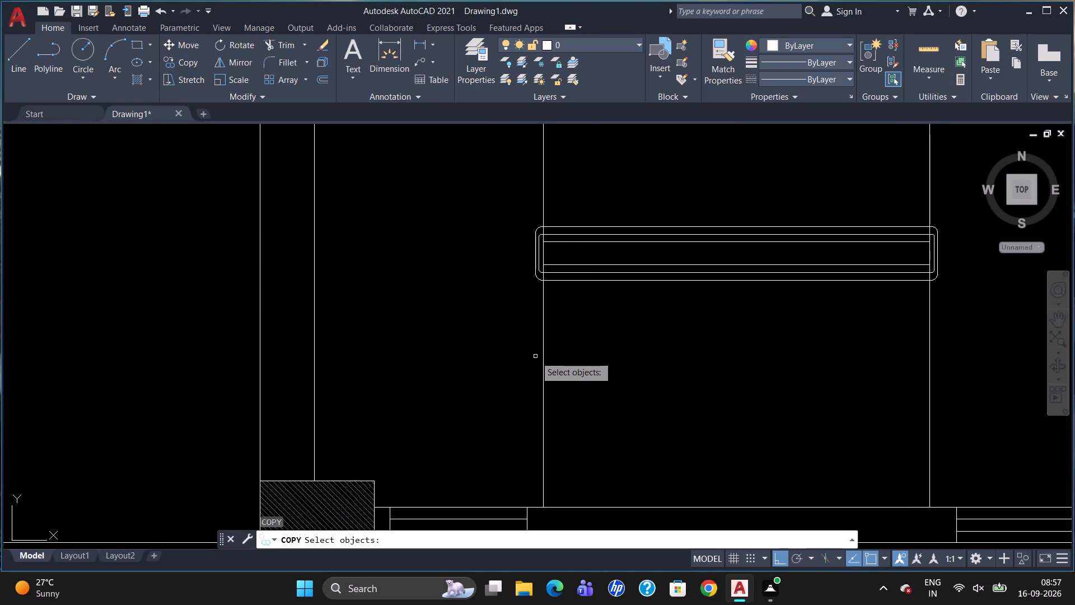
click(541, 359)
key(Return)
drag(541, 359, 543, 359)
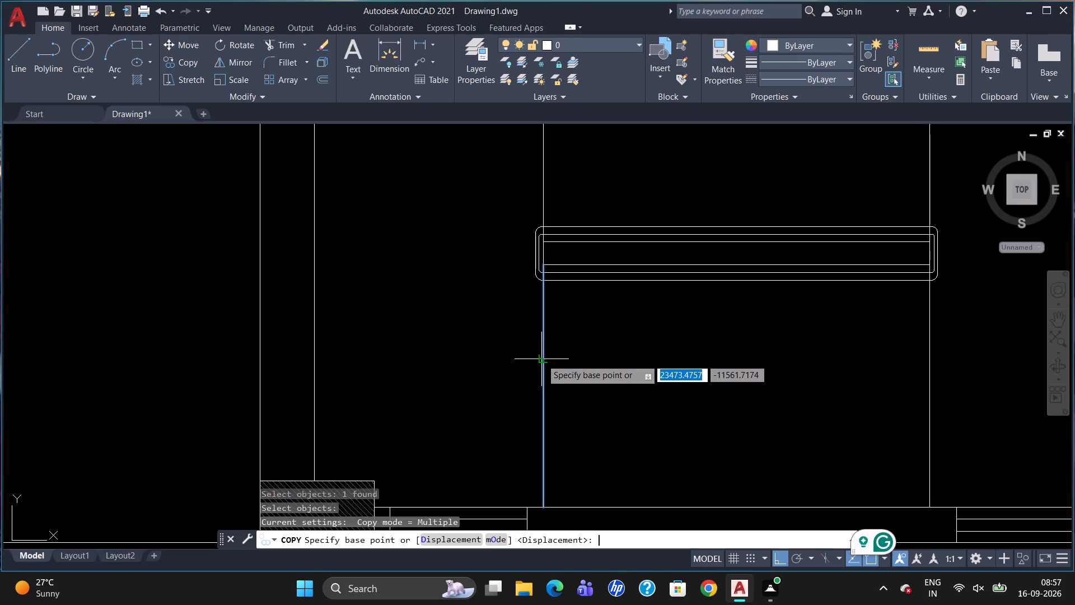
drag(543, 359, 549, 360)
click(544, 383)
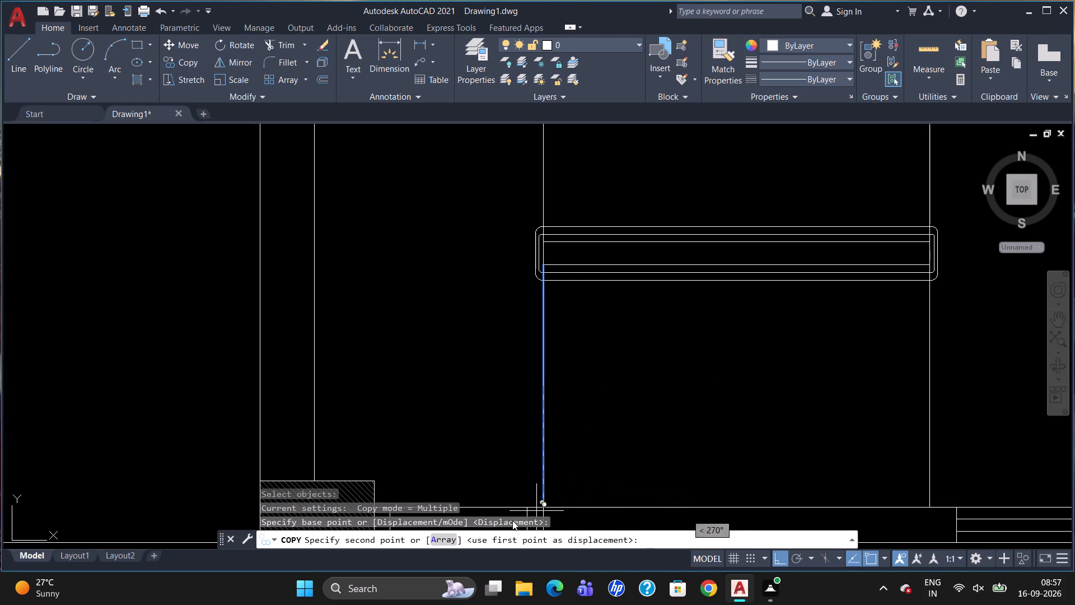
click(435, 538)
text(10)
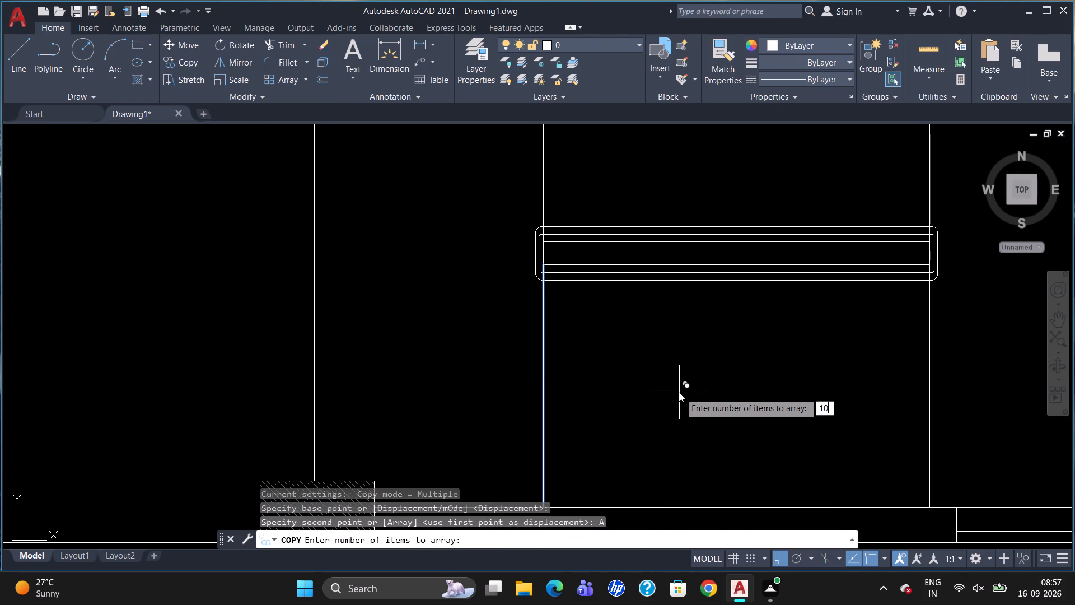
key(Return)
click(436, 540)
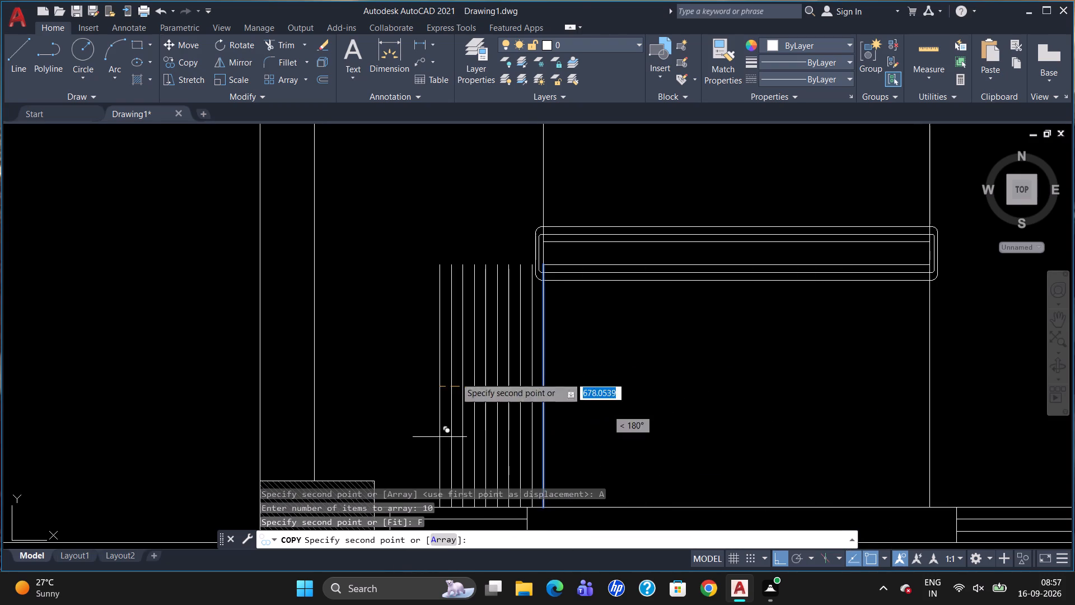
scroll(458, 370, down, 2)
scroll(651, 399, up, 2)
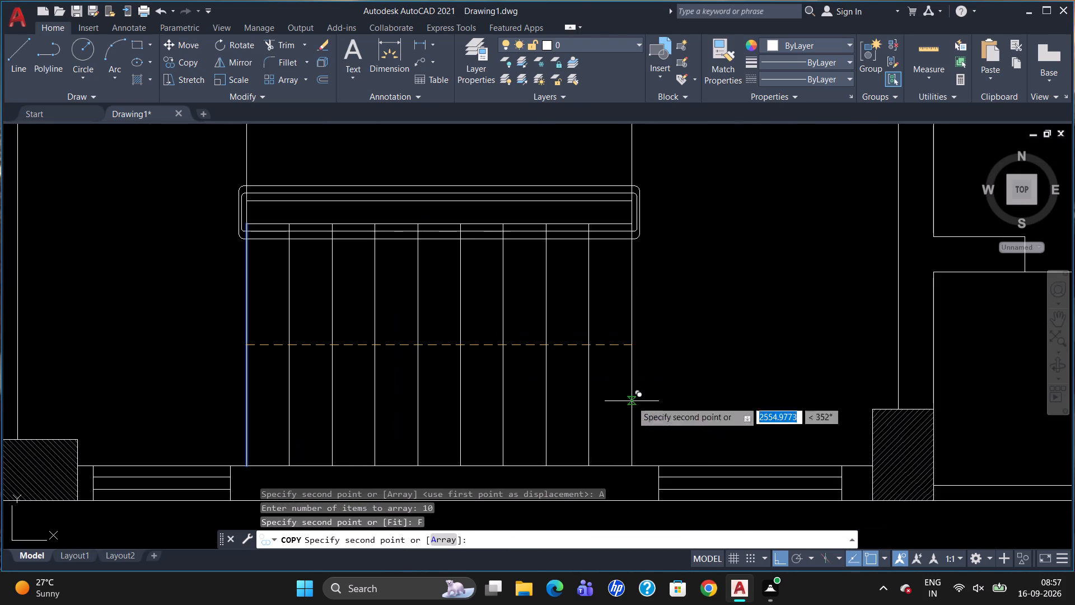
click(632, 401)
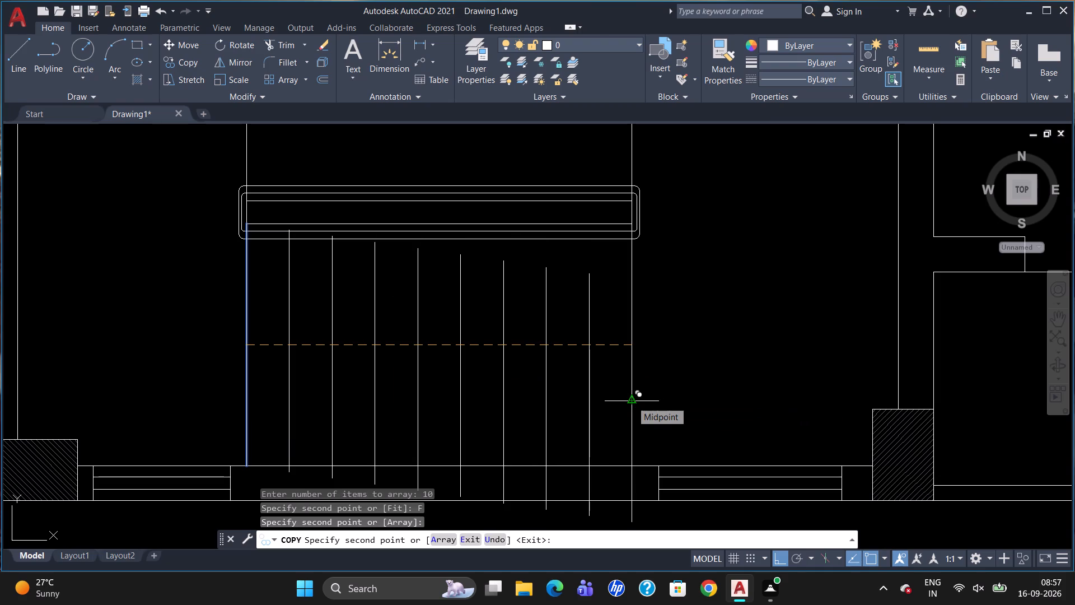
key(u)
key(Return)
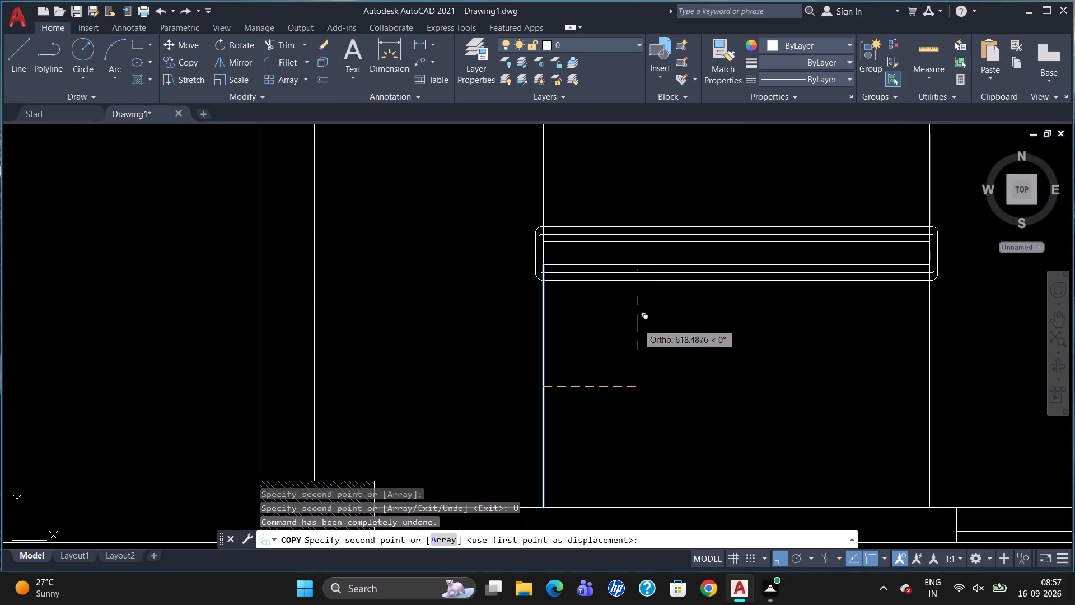
Array the same vertical line eastward as 10 items, fitted perpendicularly up to the vertical line at the divider's east end.
click(440, 542)
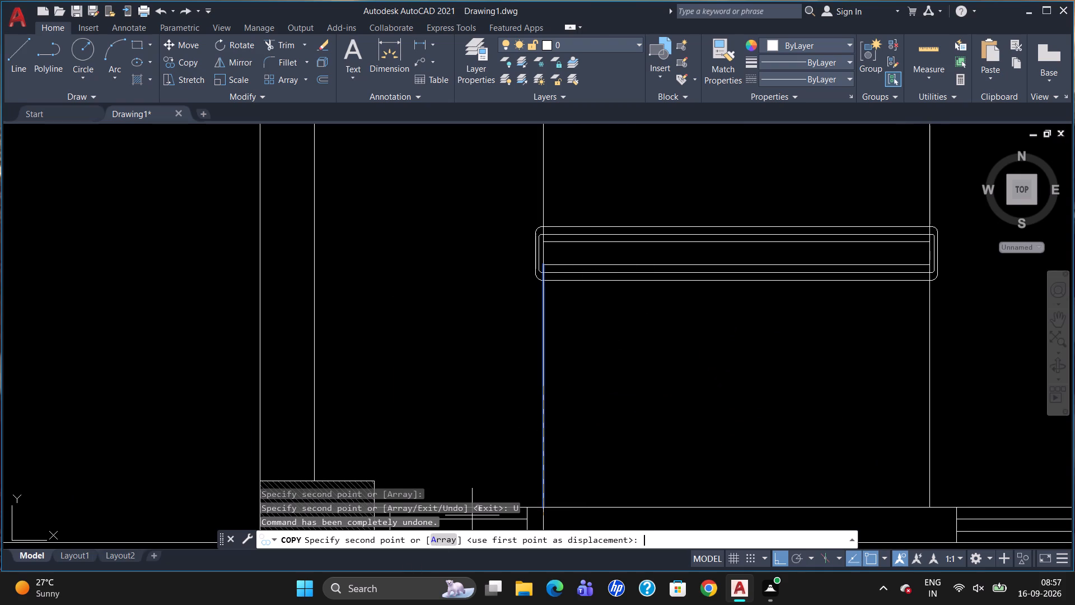
key(1)
key(0)
key(Return)
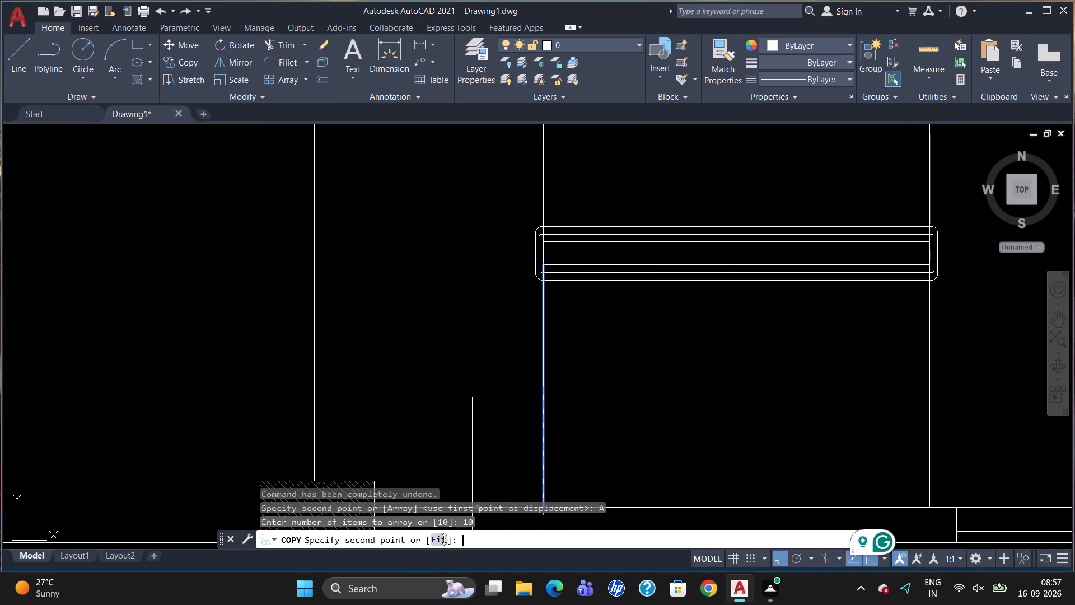
click(441, 537)
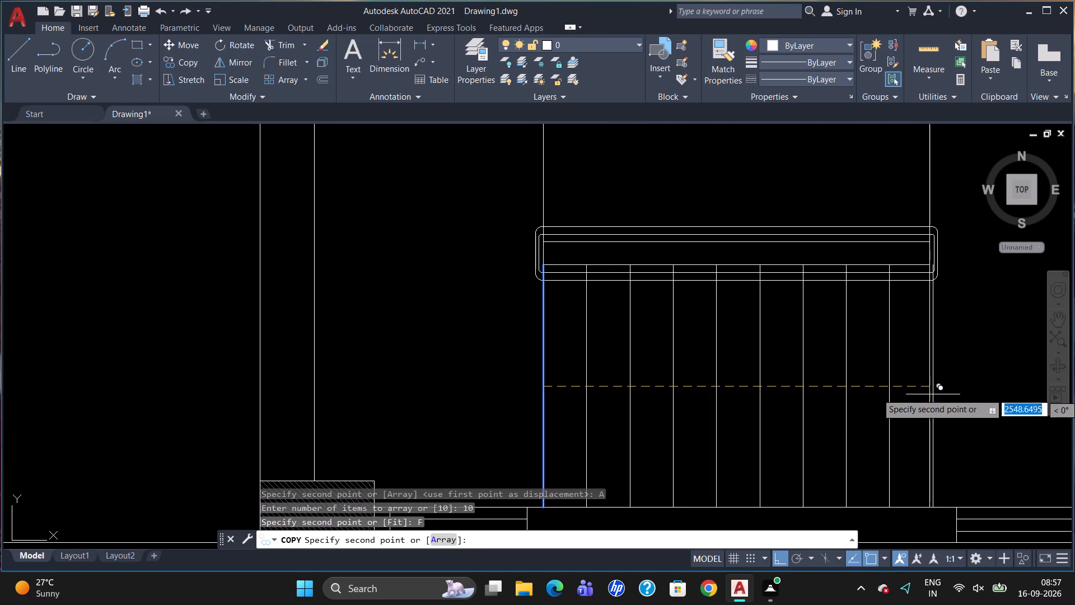
click(927, 383)
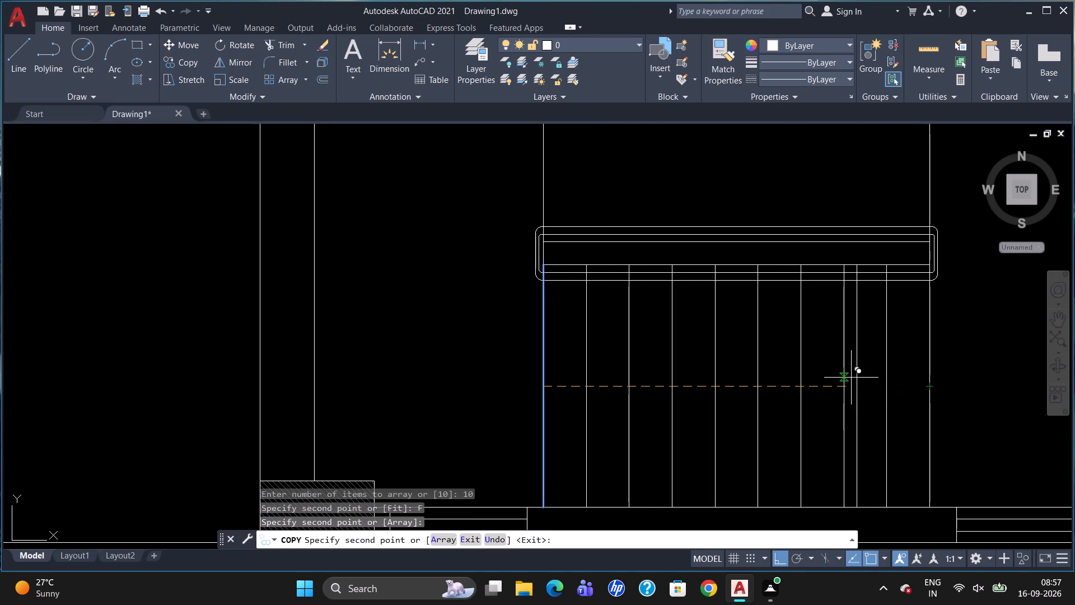
key(Escape)
Copy the vertical line north of the divider's west end as a 10-item array fitted eastward to the northern area's east edge.
scroll(644, 447, down, 3)
scroll(727, 338, up, 1)
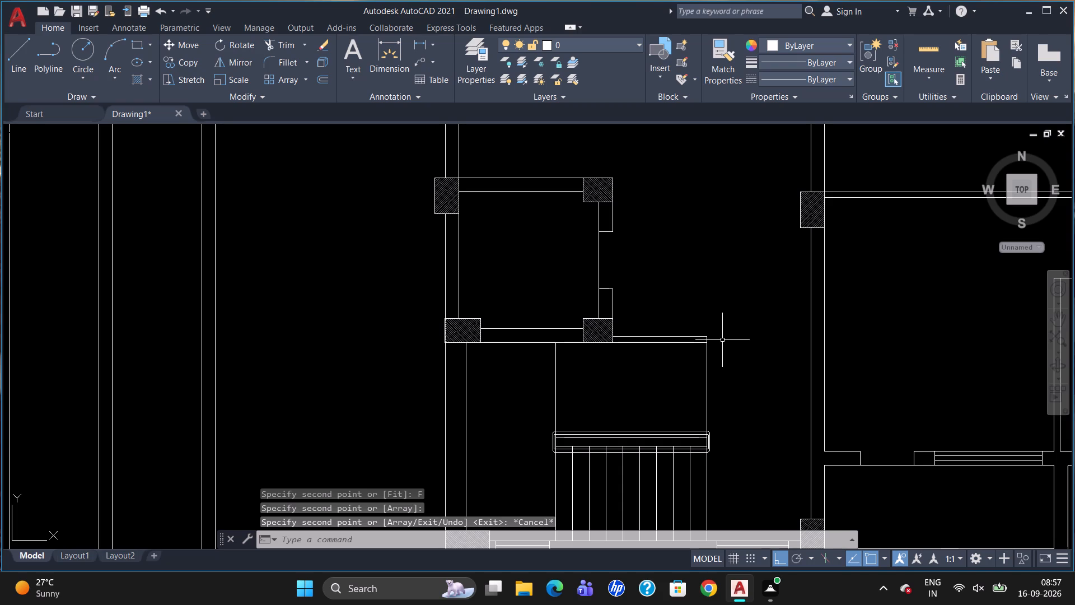
key(x)
key(BackSpace)
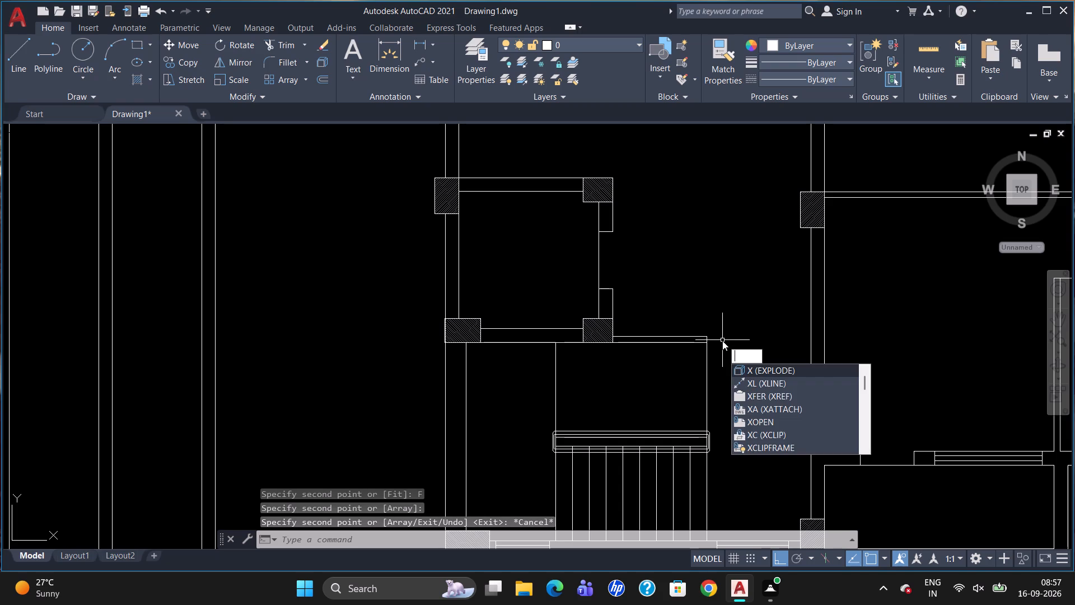
text(CO)
key(Return)
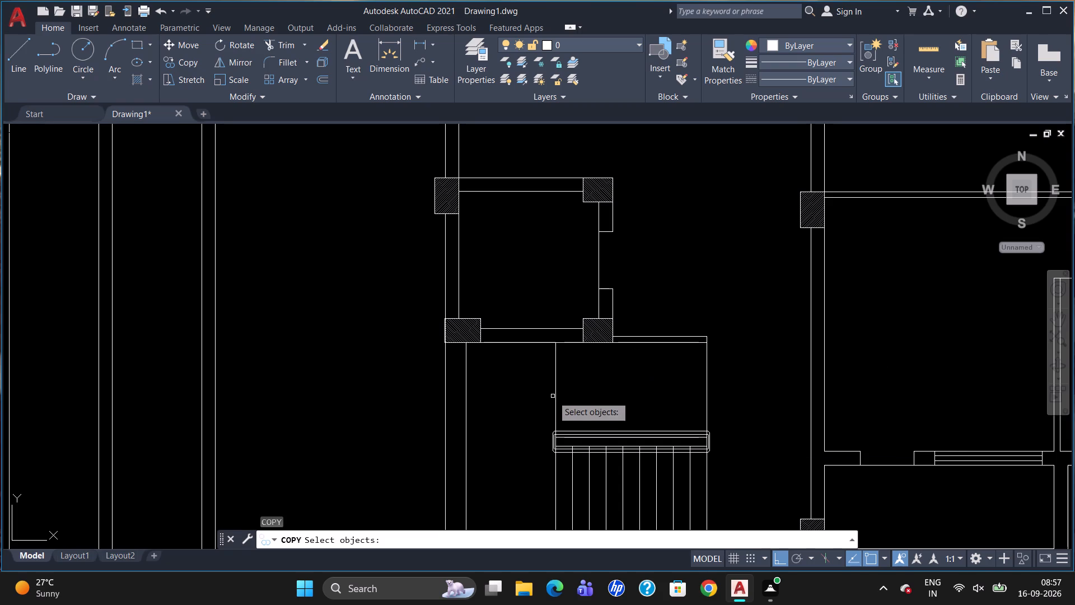
click(557, 394)
key(Return)
click(557, 394)
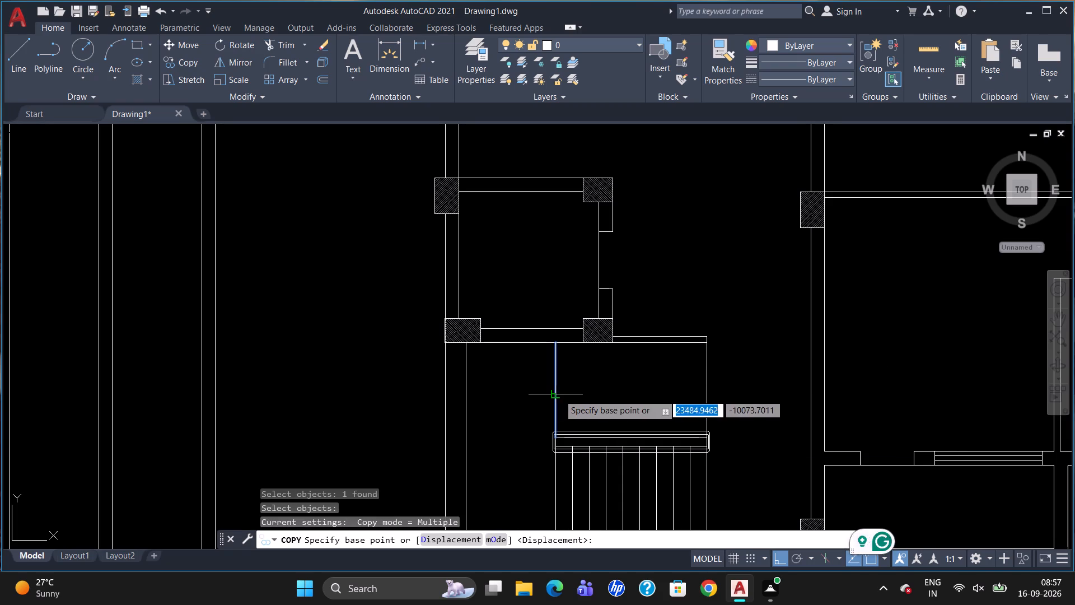
click(554, 387)
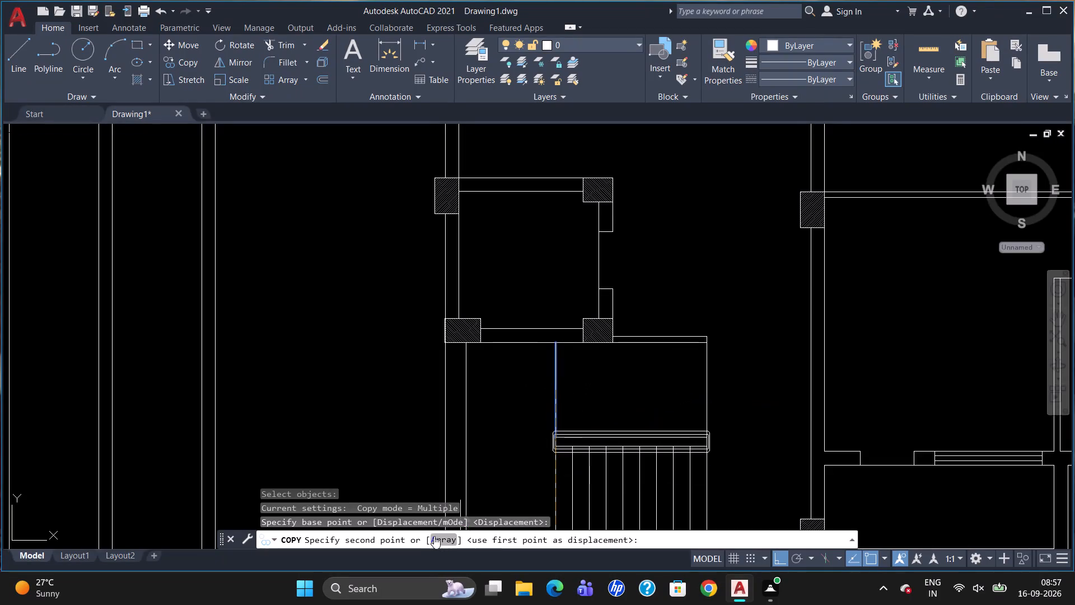
click(433, 536)
text(10)
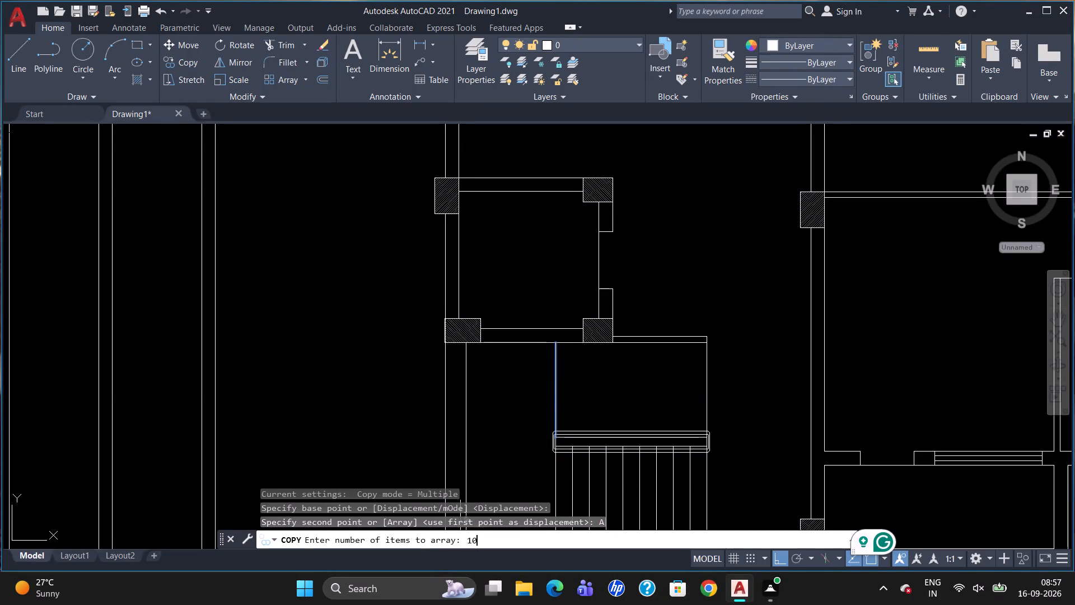
key(Return)
click(438, 542)
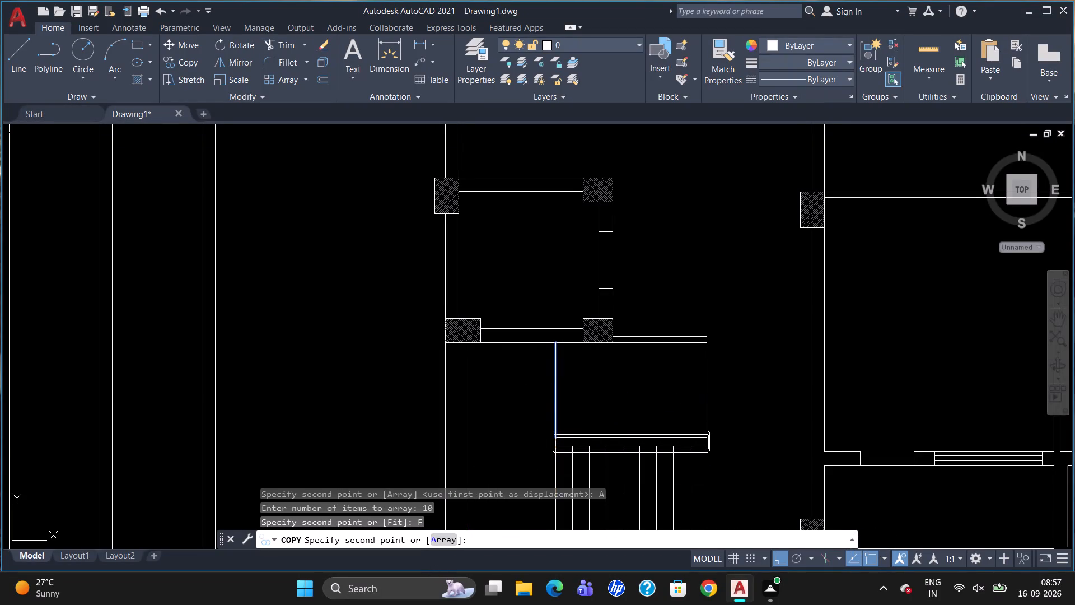
click(708, 389)
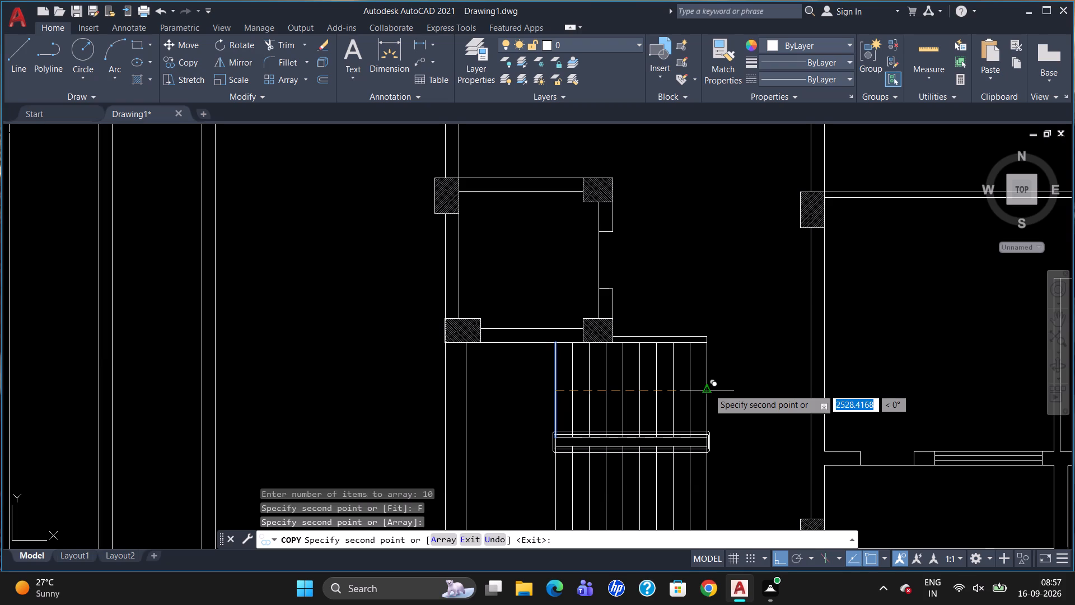
key(Escape)
Draw a horizontal line about 1420 units long from just east of the northern vertical lines westward across them.
scroll(654, 212, down, 1)
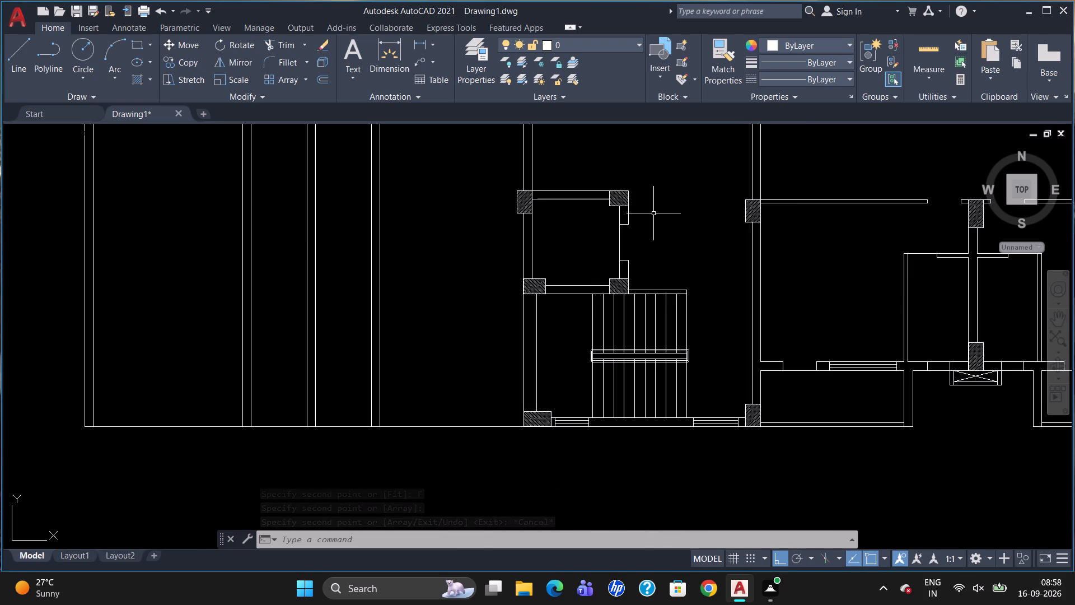
key(l)
key(Return)
scroll(697, 318, up, 2)
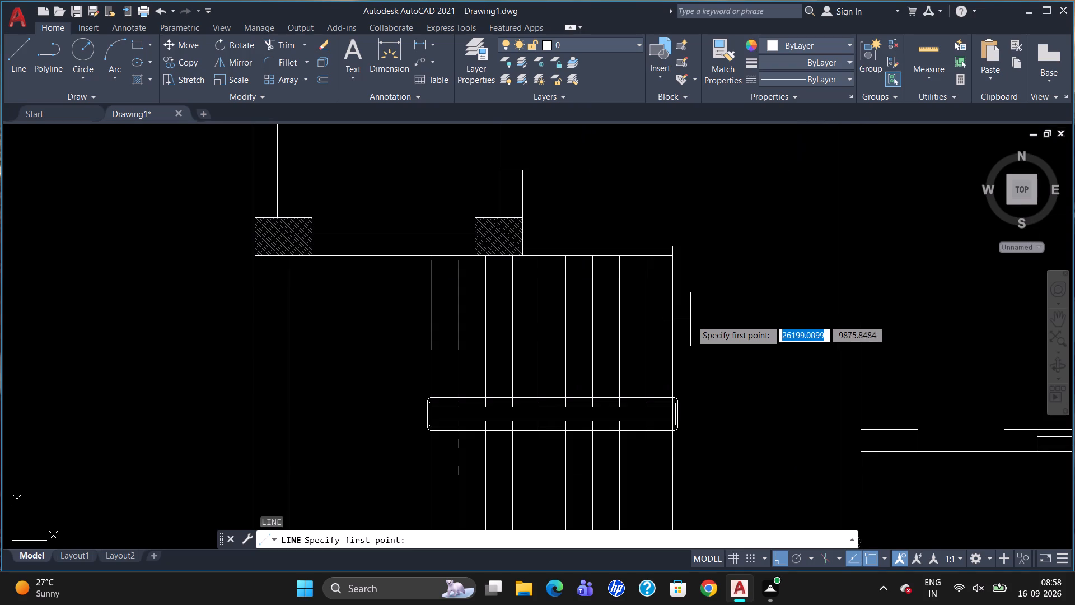
click(693, 328)
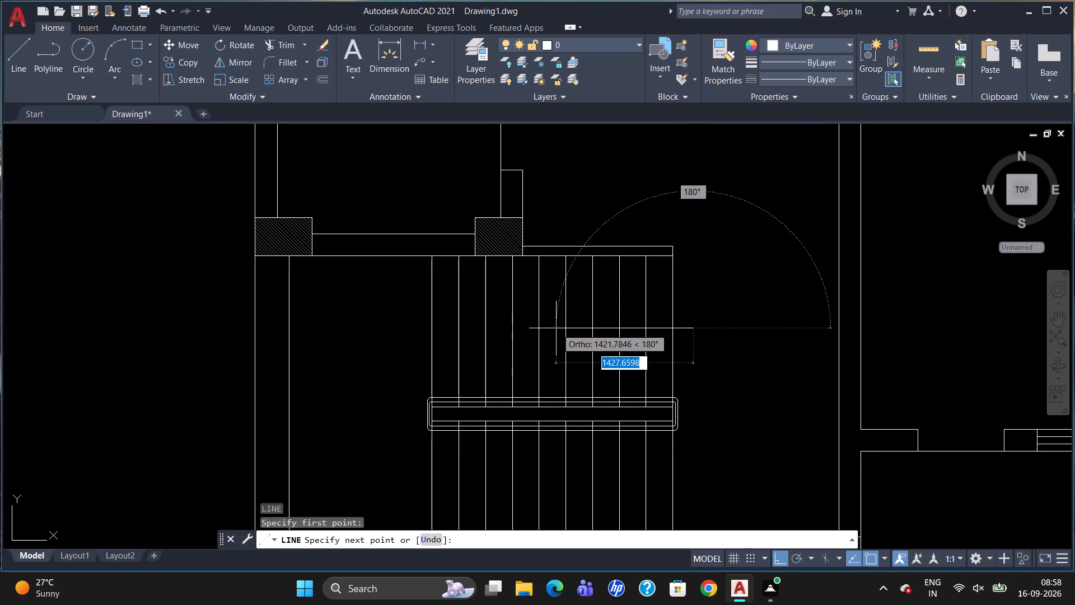
click(557, 328)
key(Escape)
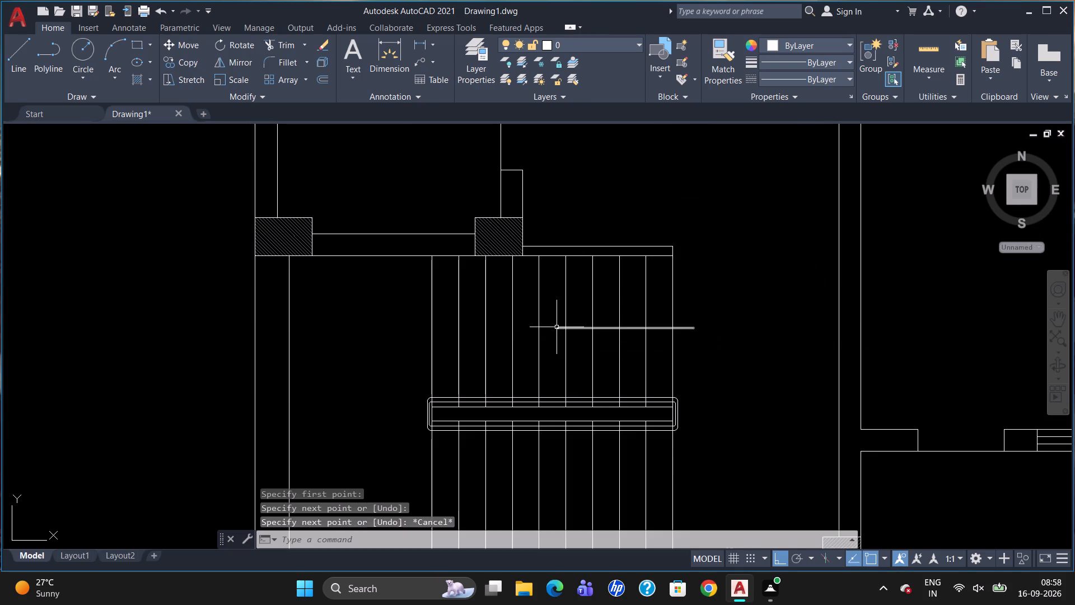
Copy the horizontal line about 1750 units straight south, across the vertical lines below the divider.
scroll(675, 242, down, 1)
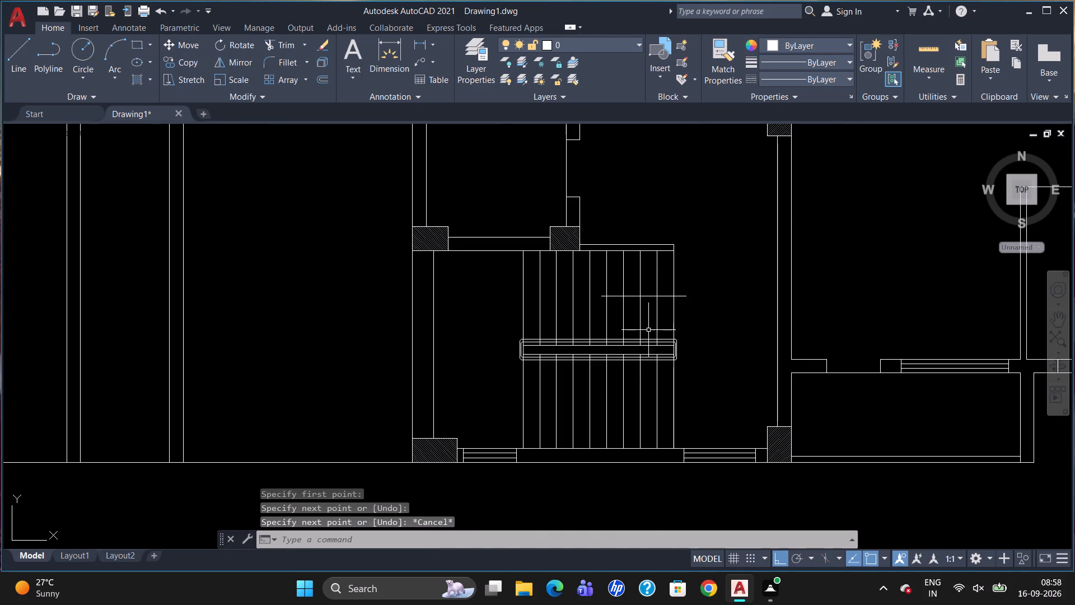
click(649, 295)
key(c)
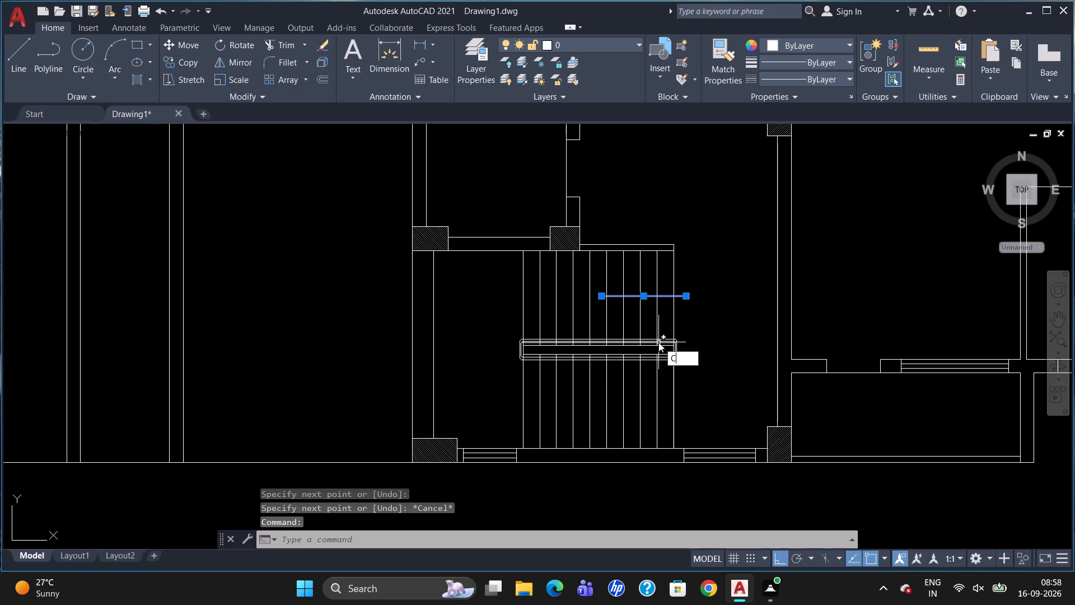
key(o)
key(Return)
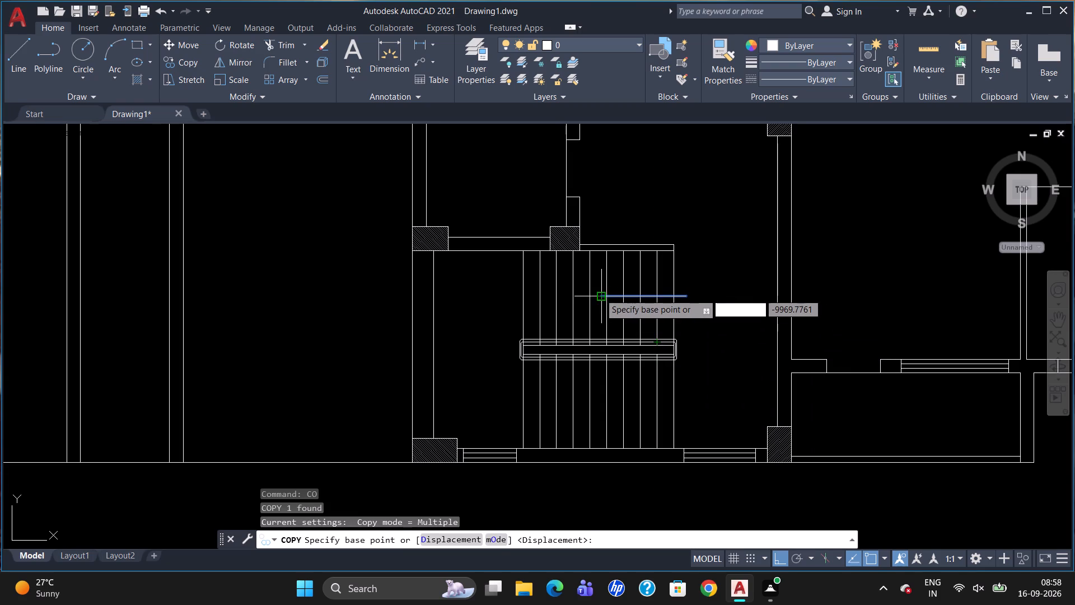
click(600, 294)
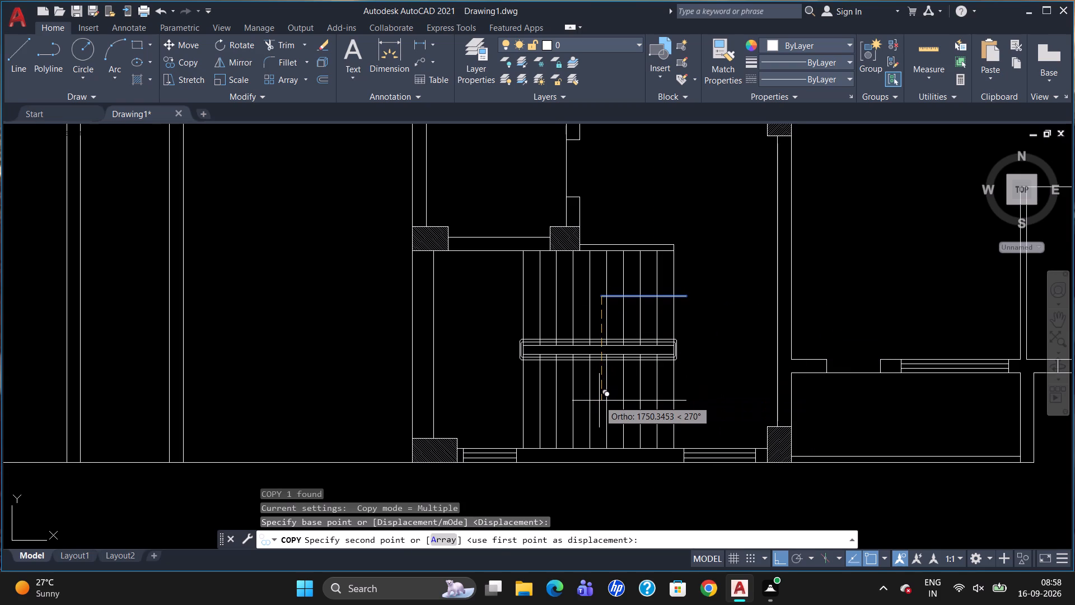
click(599, 400)
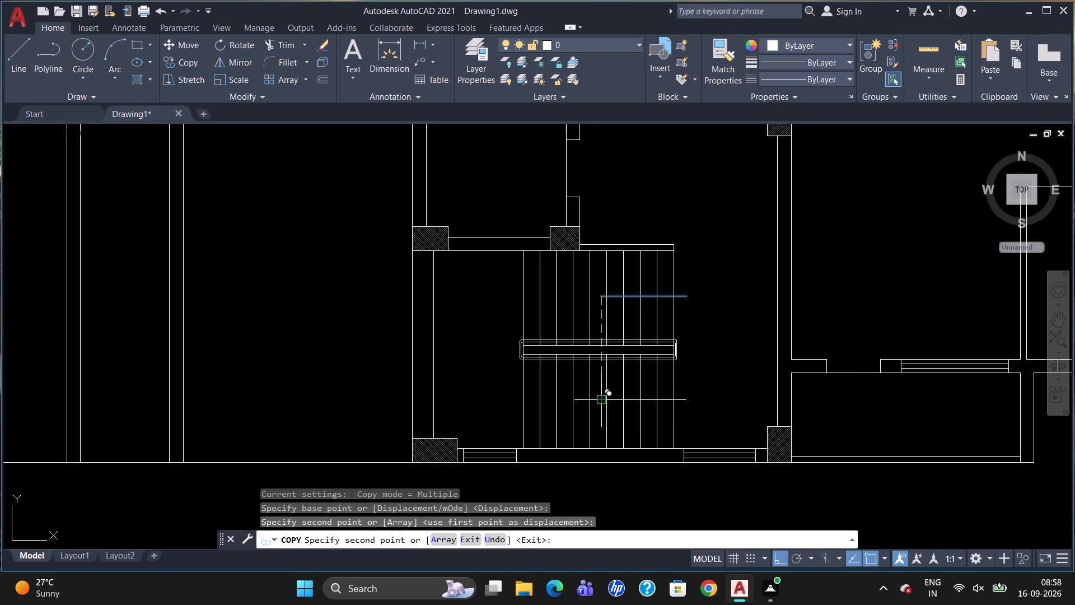
key(Escape)
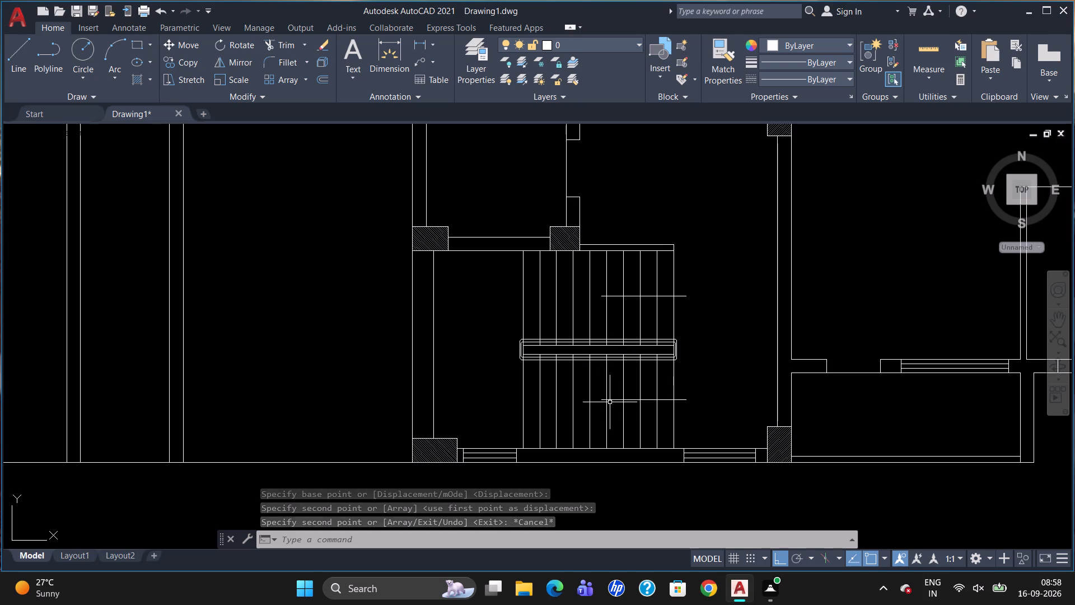
Draw a short diagonal arrowhead stroke from the southern horizontal line's west end northeast to the nearest vertical line.
scroll(611, 391, up, 2)
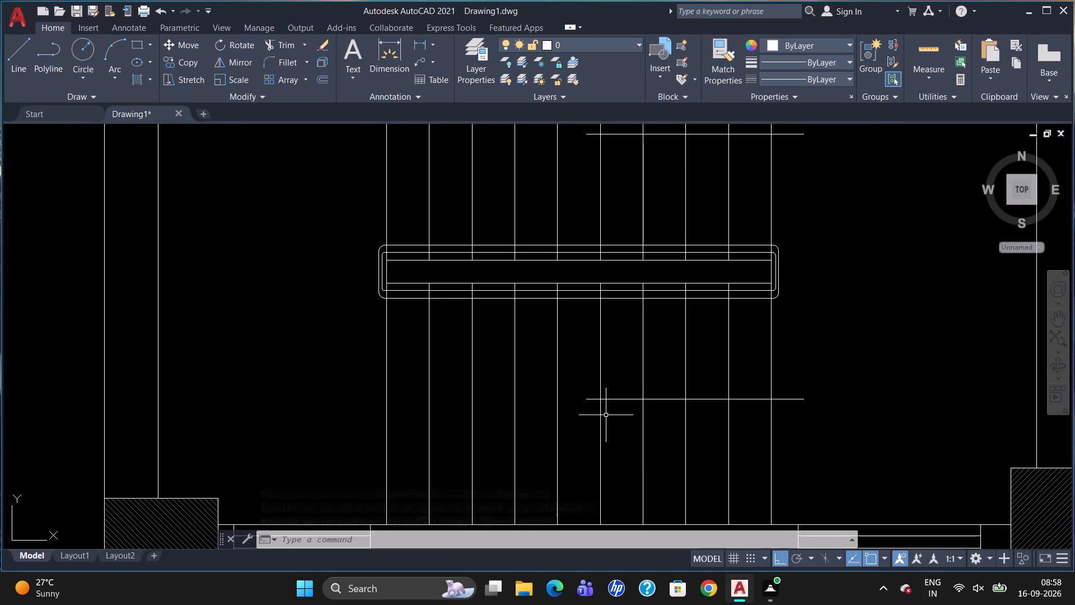
key(l)
key(Return)
scroll(605, 415, up, 1)
click(580, 388)
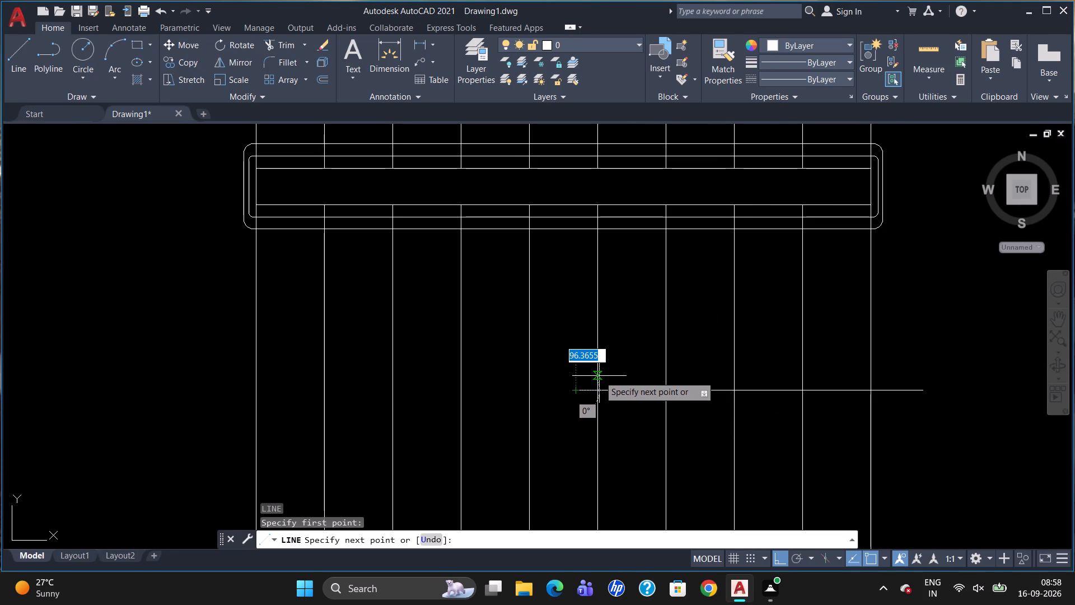
click(596, 376)
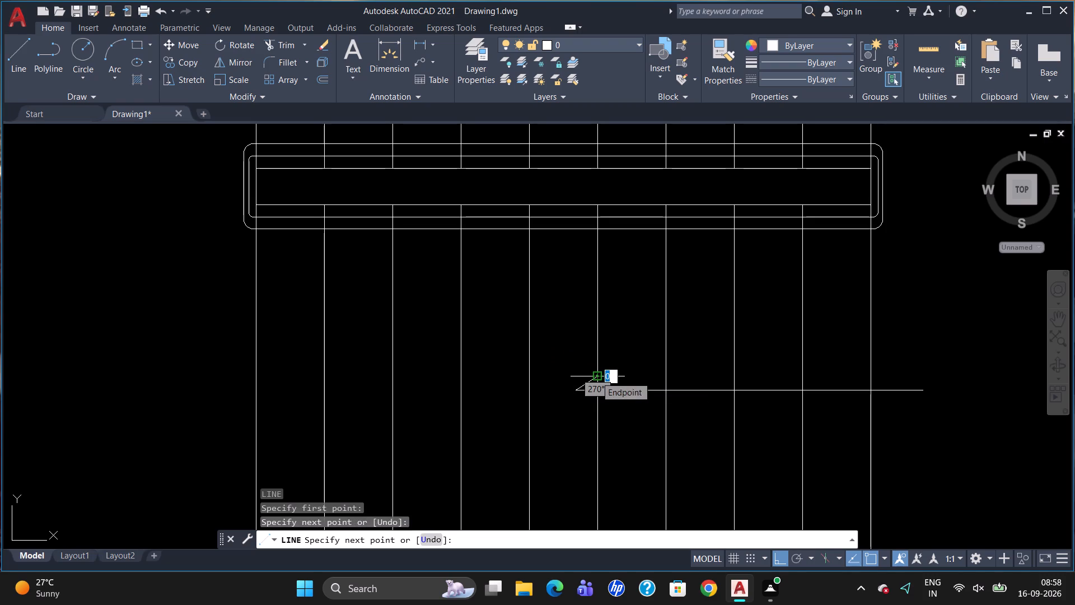
key(Escape)
Switch from ortho to polar tracking and draw the southern arrow's second head stroke from its west tip southeast to the nearest vertical line.
key(l)
key(Return)
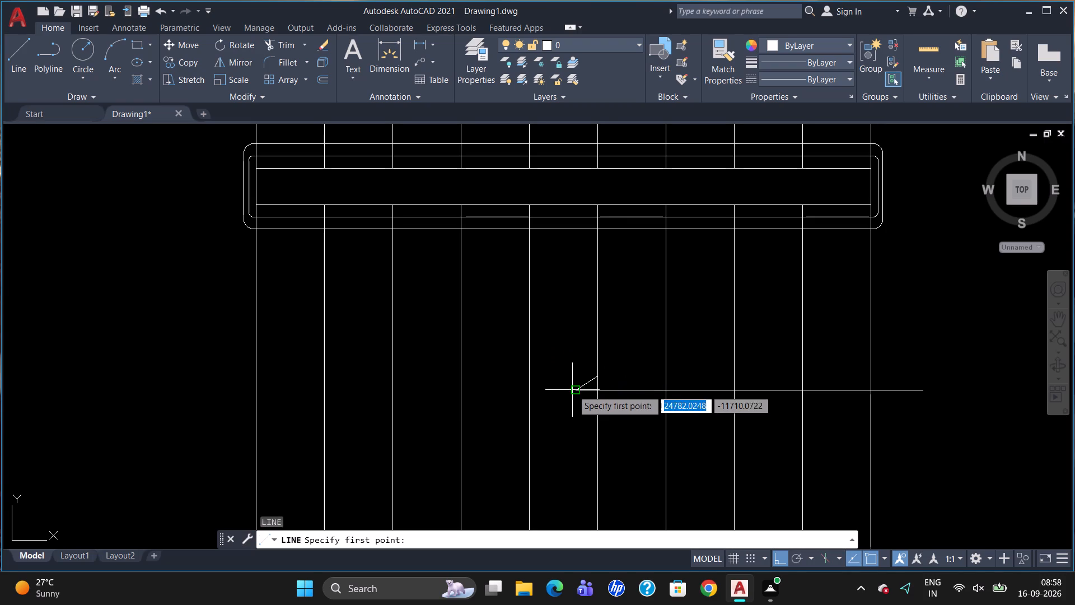
click(574, 390)
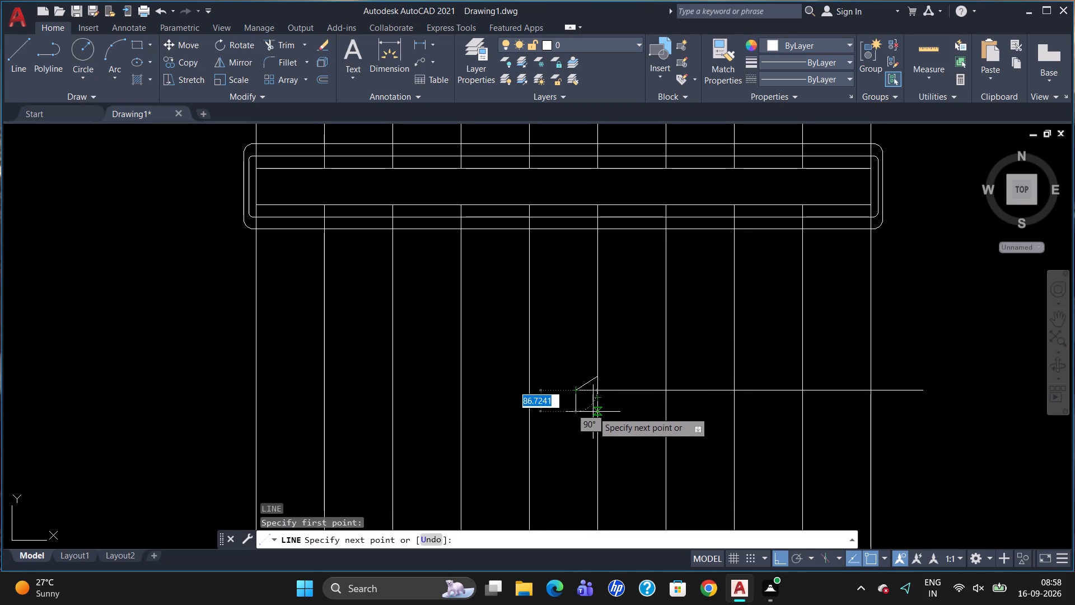
scroll(593, 406, up, 4)
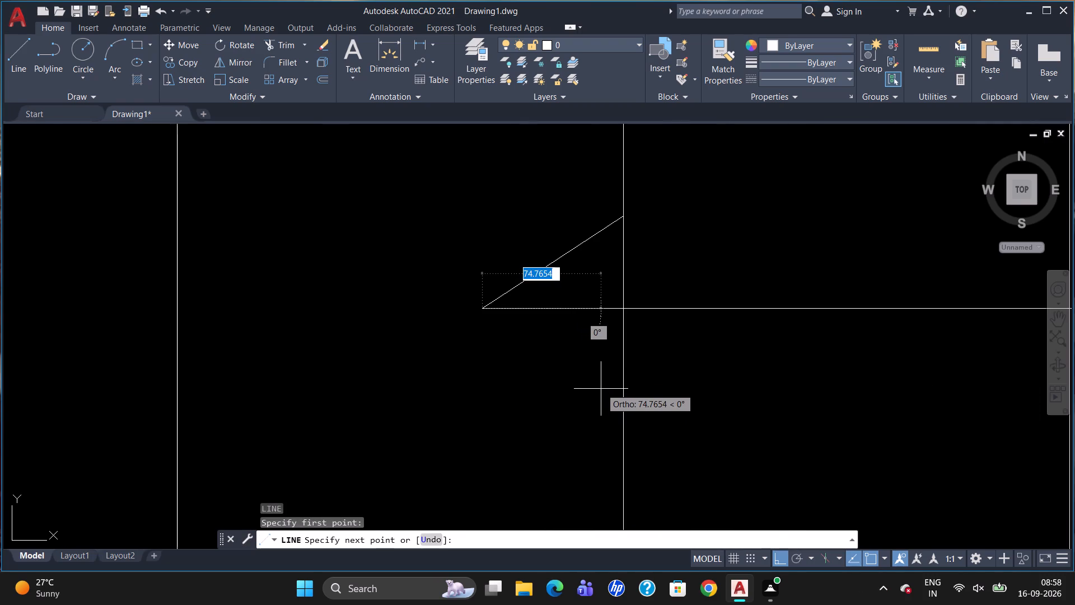
click(601, 389)
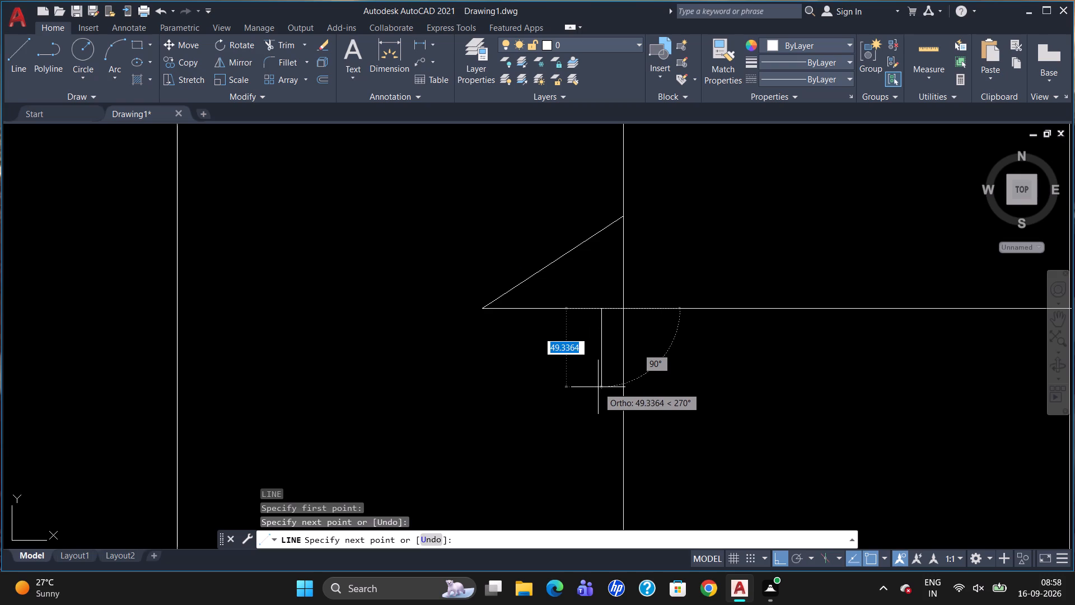
key(Escape)
key(l)
key(Return)
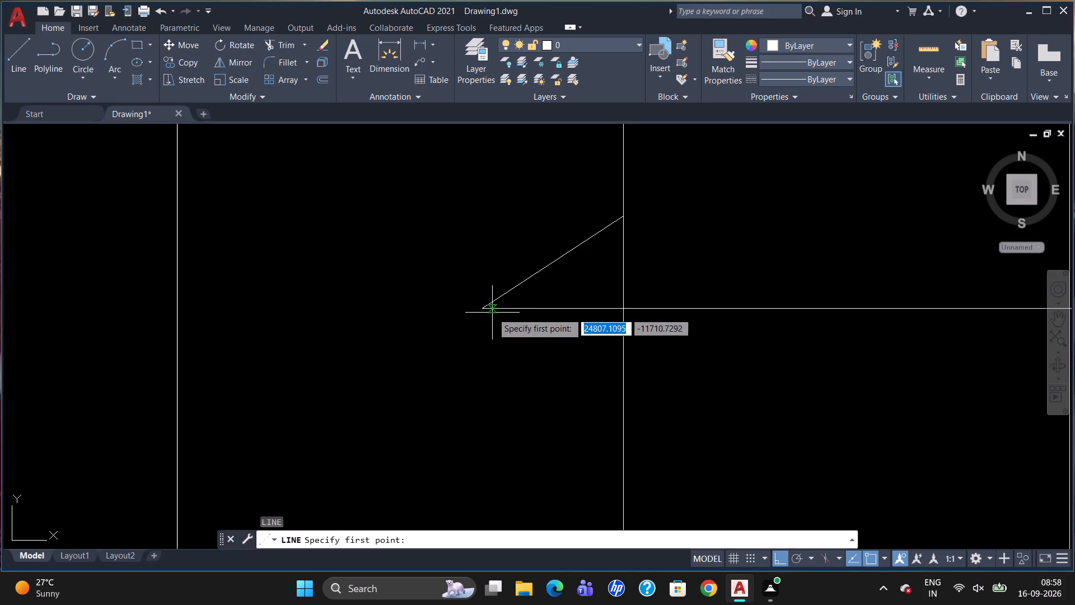
drag(484, 309, 486, 316)
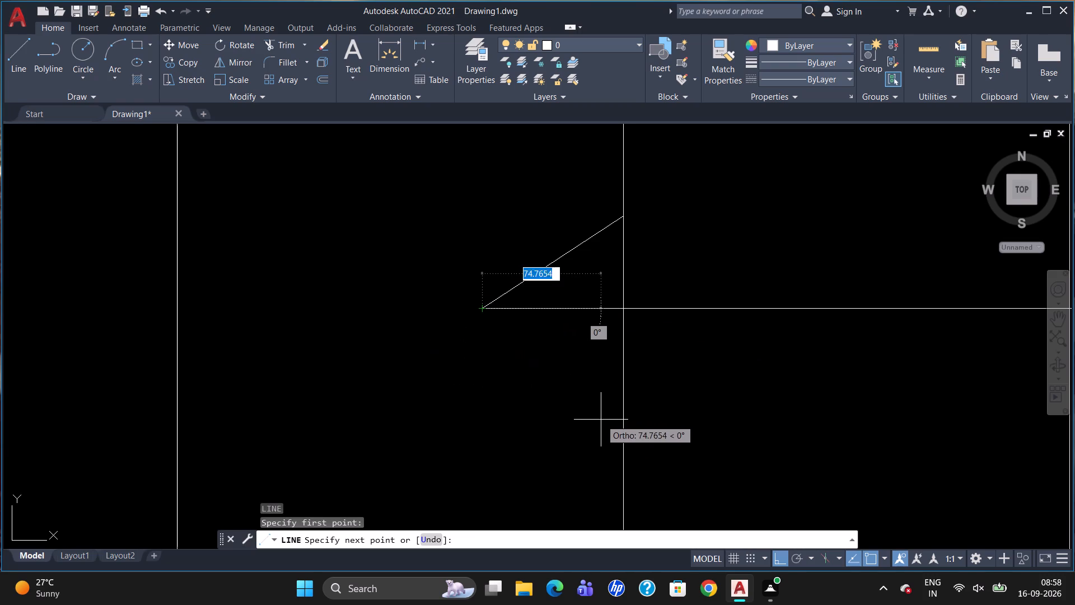
click(797, 556)
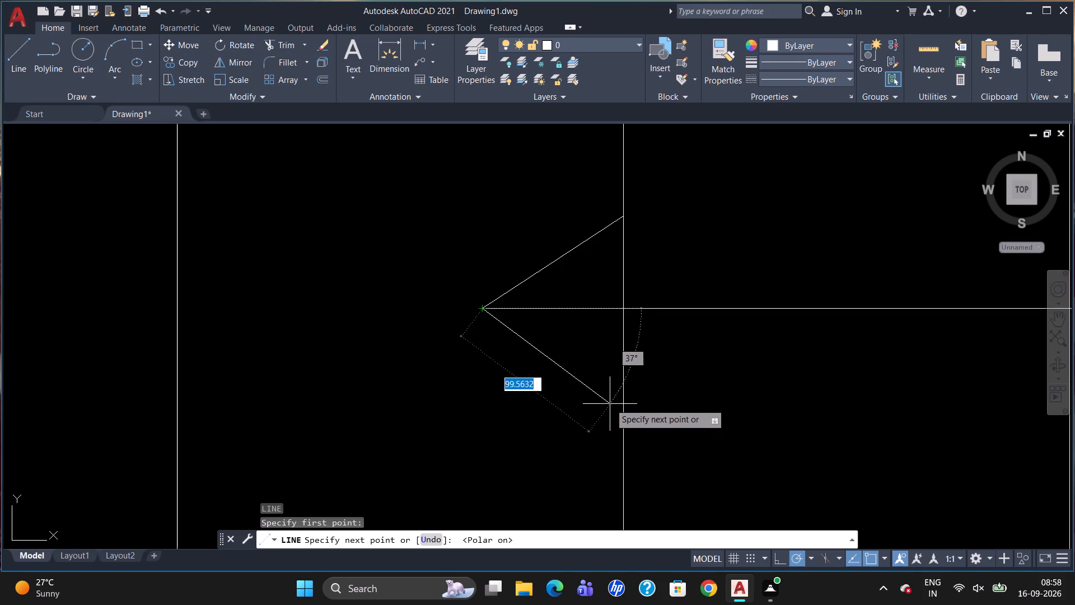
click(625, 428)
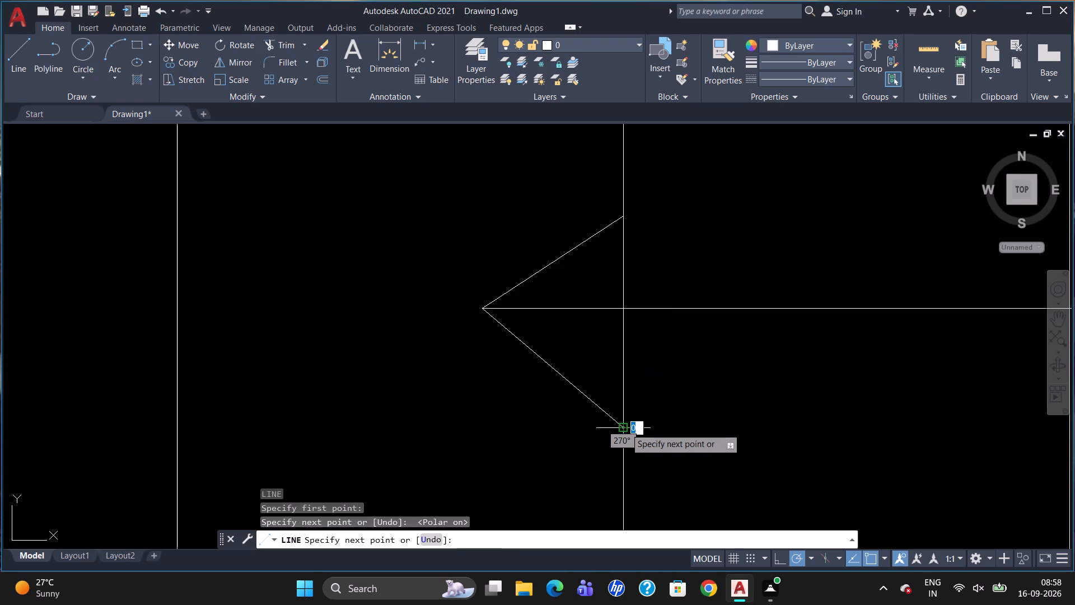
key(Escape)
Draw the northern arrow's head as two short diagonal strokes from its west tip, northeast and southeast to the nearest vertical line.
scroll(586, 428, down, 3)
scroll(624, 376, down, 3)
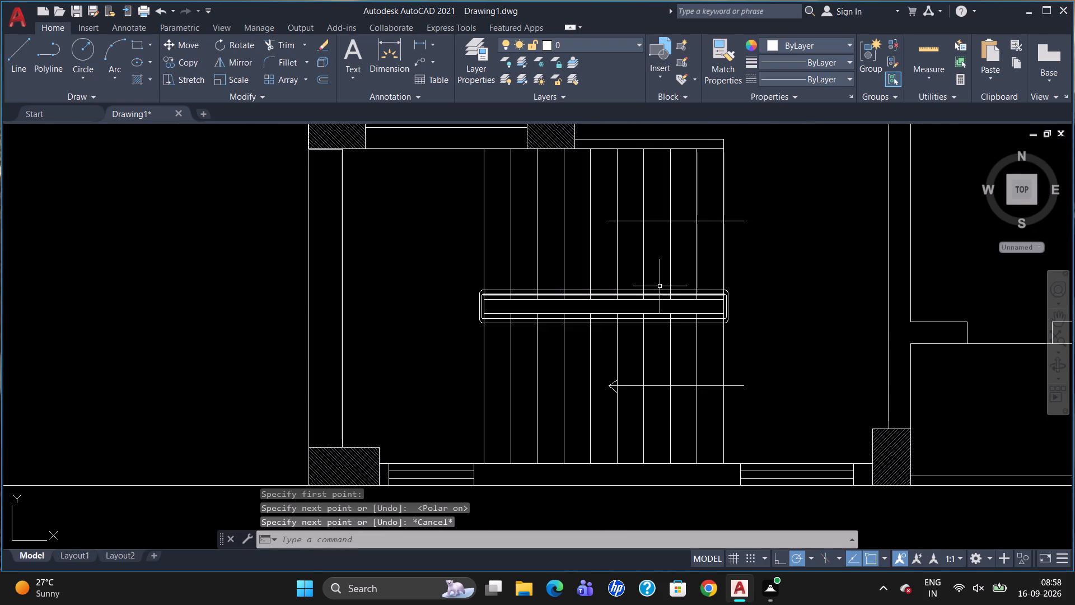
scroll(618, 189, up, 2)
key(l)
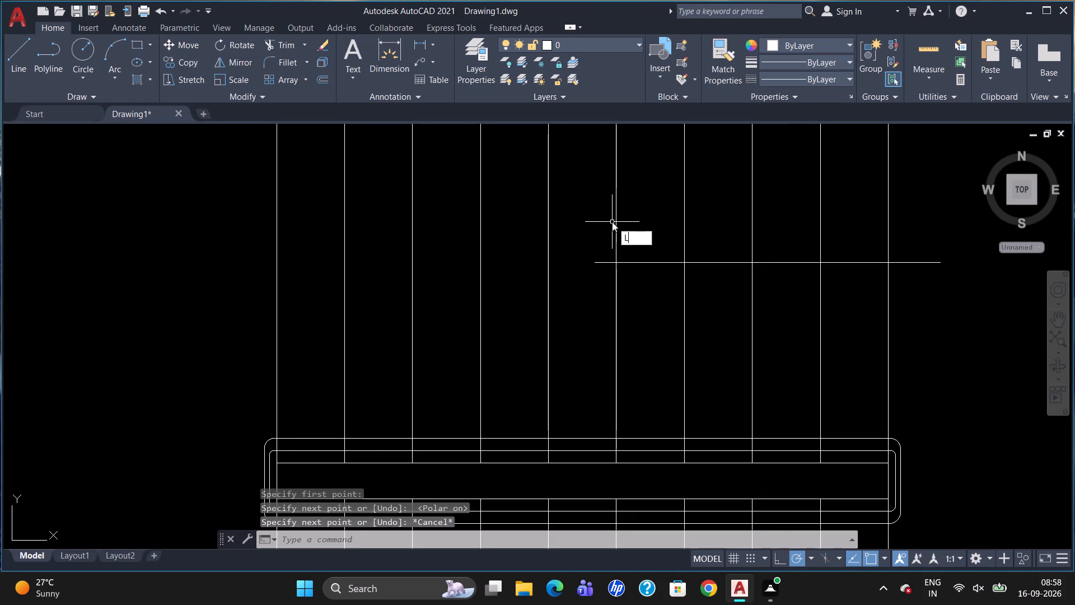
key(Return)
click(590, 263)
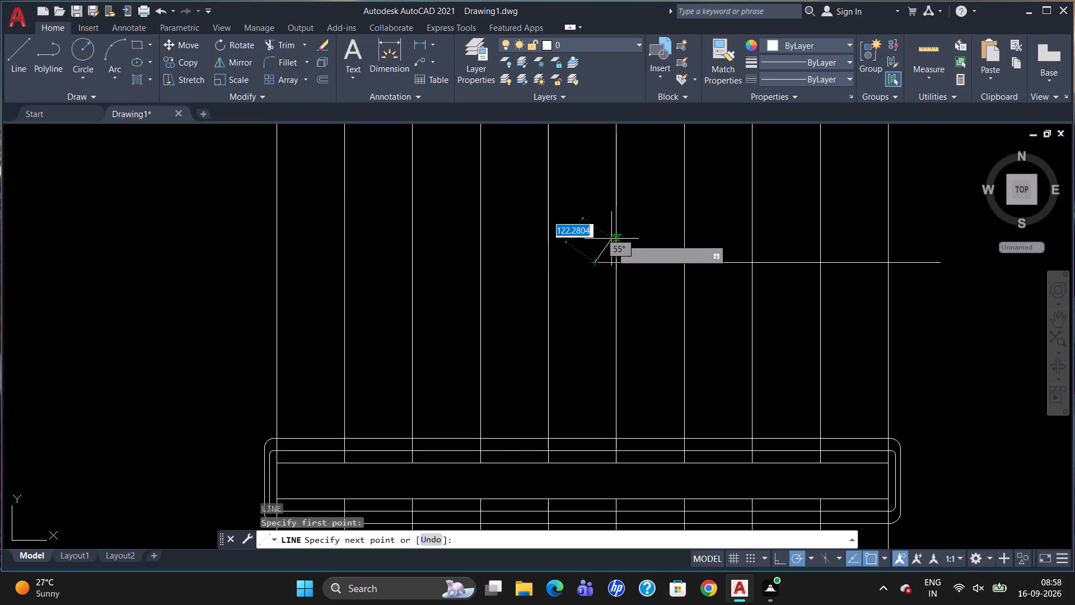
scroll(611, 241, up, 2)
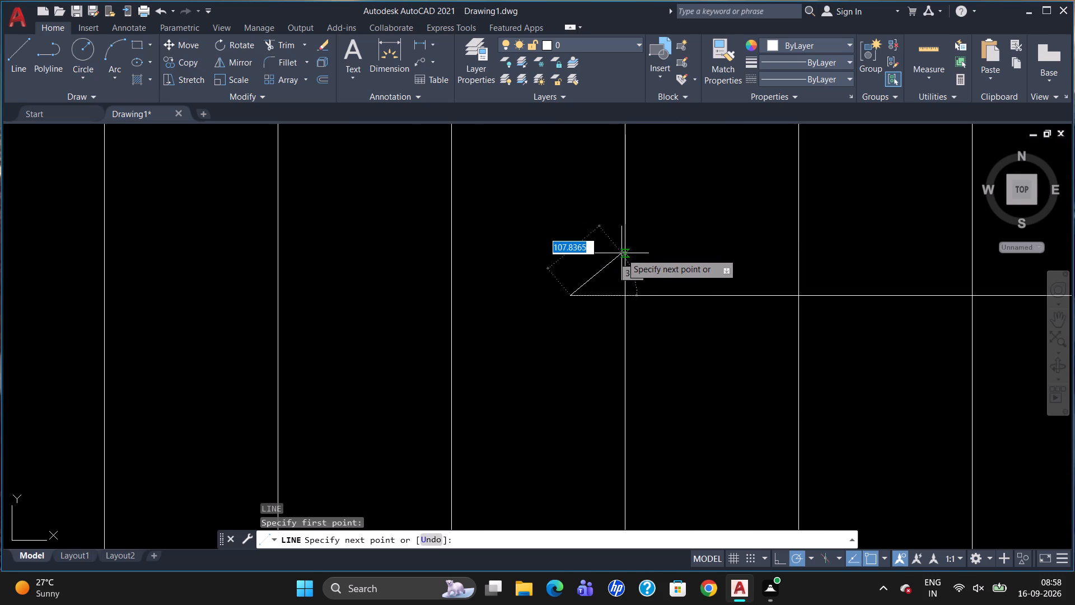
click(622, 253)
key(Escape)
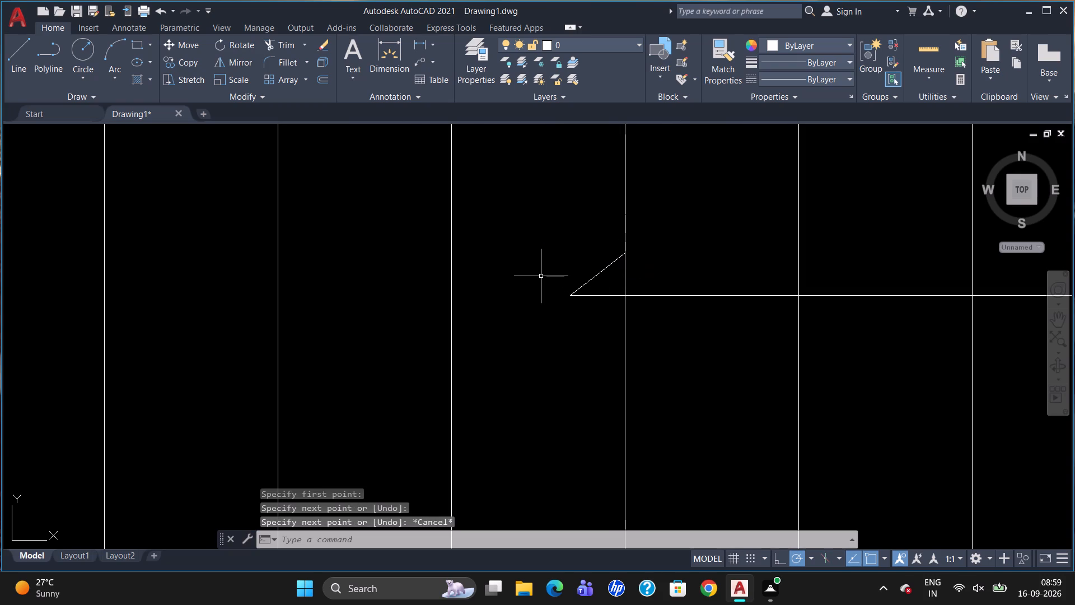
key(l)
key(Return)
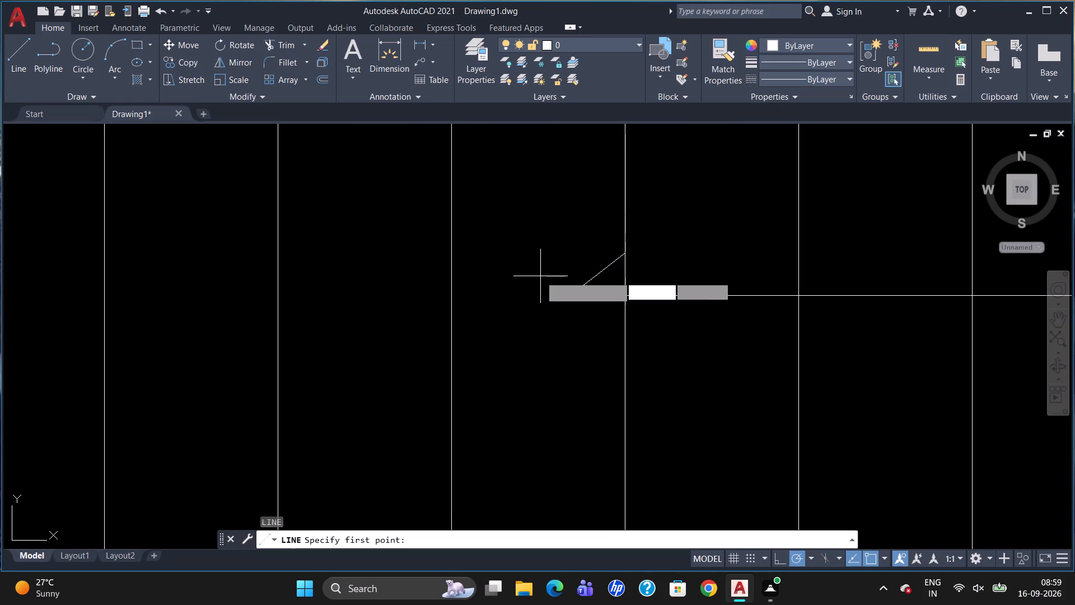
drag(568, 295, 574, 302)
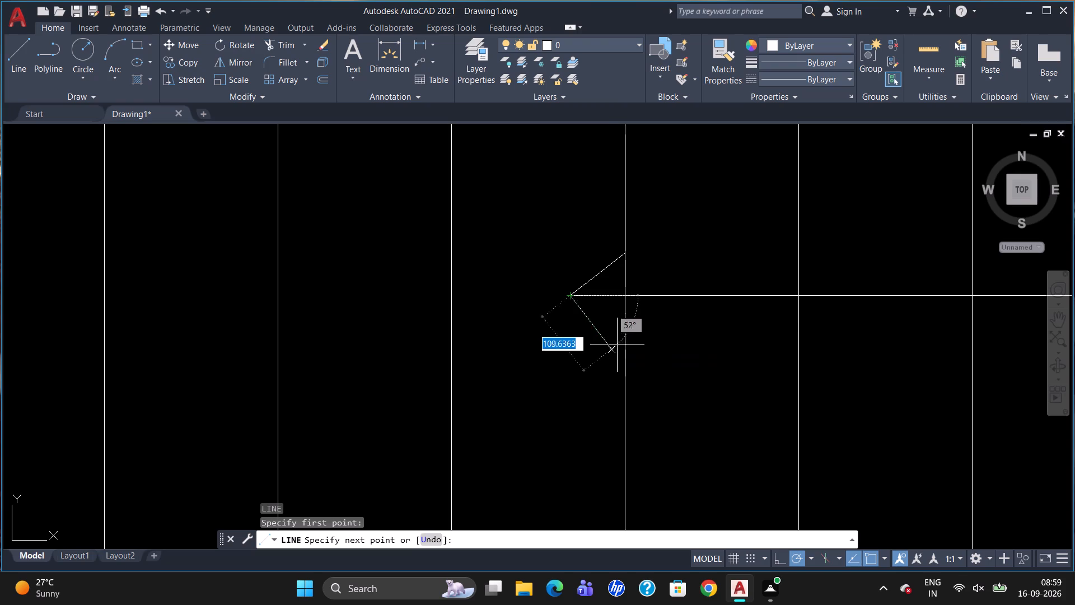
click(625, 346)
key(Escape)
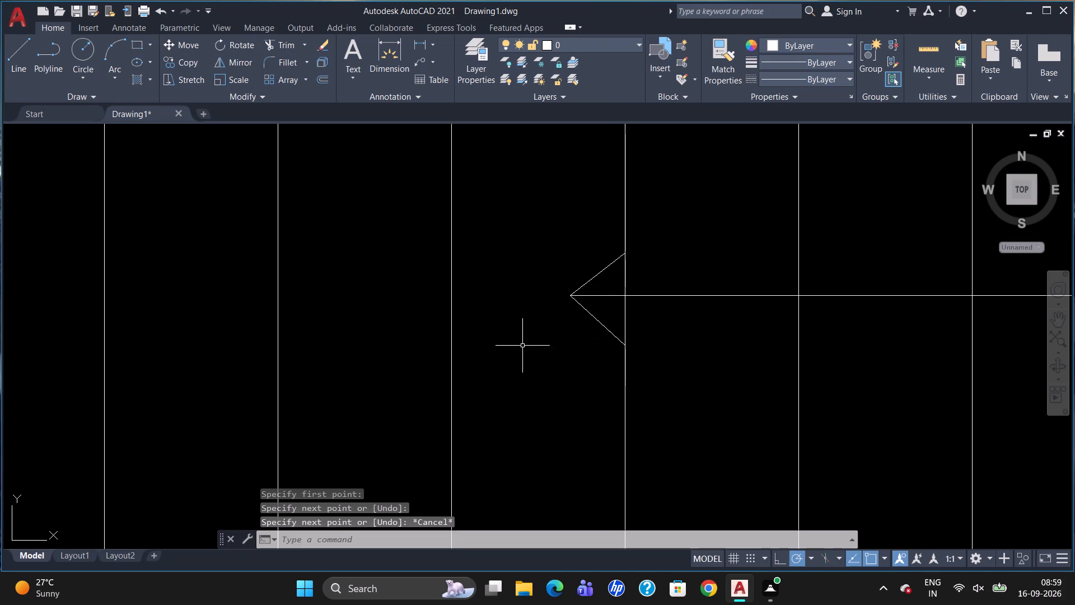
Trim the northern boundary line between the western block and the eastern apartment, and the stub projecting above the western block's northwest corner.
scroll(511, 340, down, 3)
scroll(617, 255, down, 1)
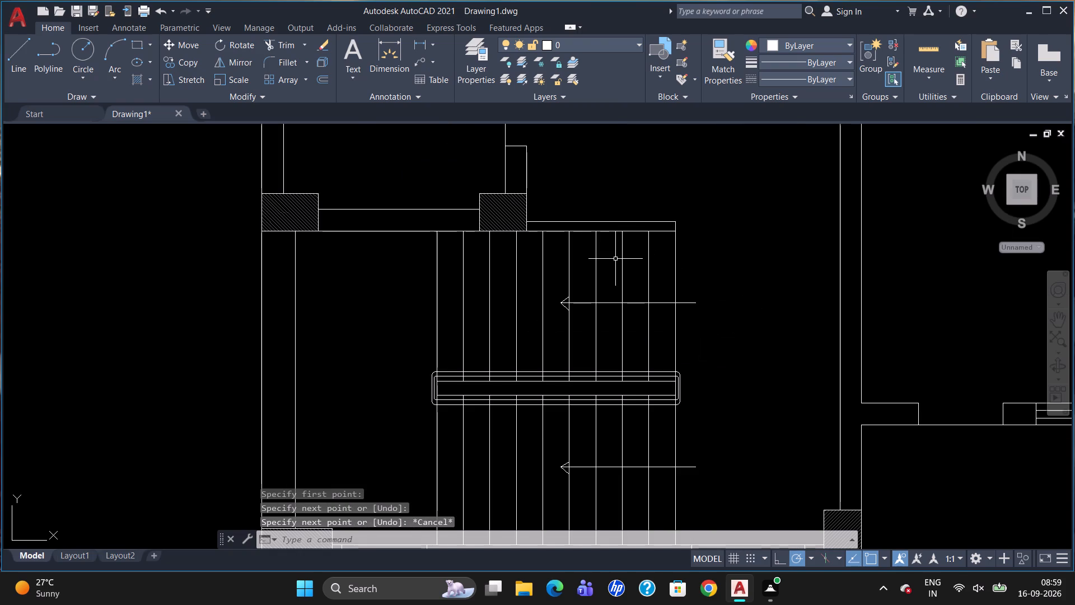
scroll(628, 280, down, 1)
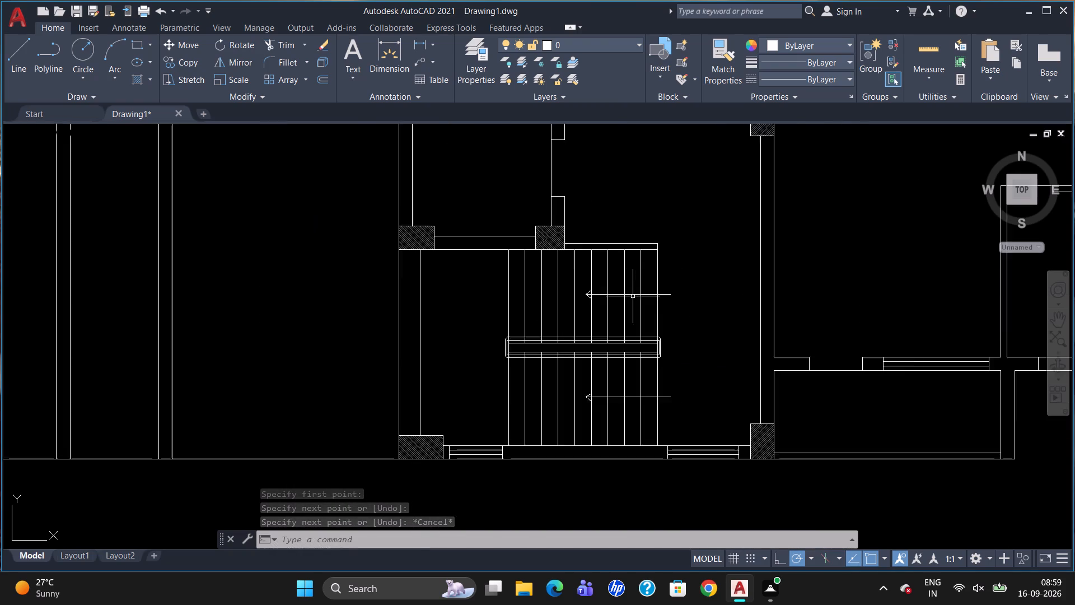
scroll(633, 297, down, 1)
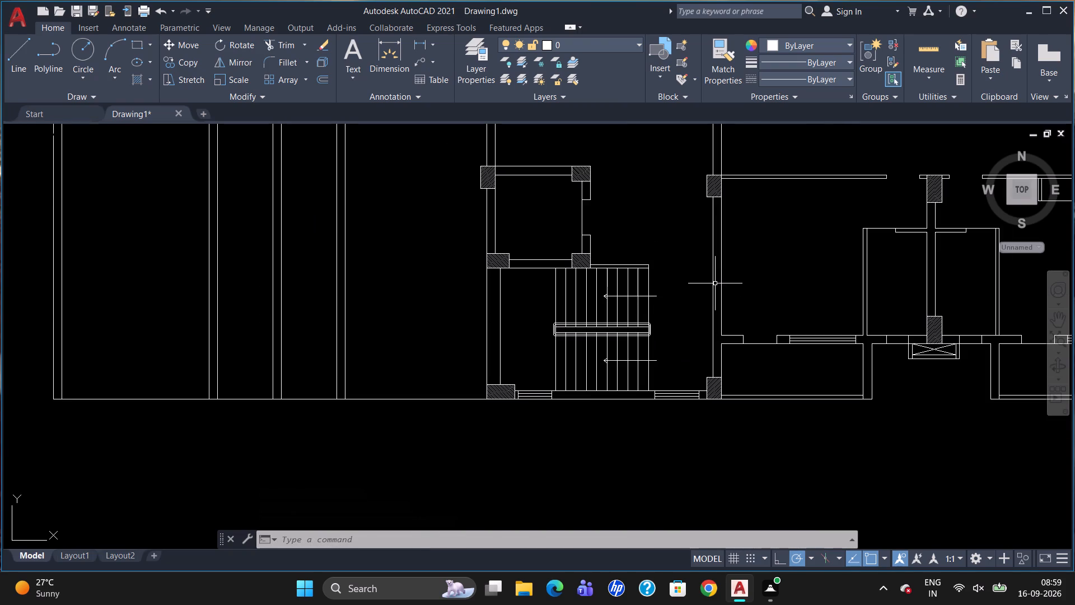
scroll(663, 320, down, 2)
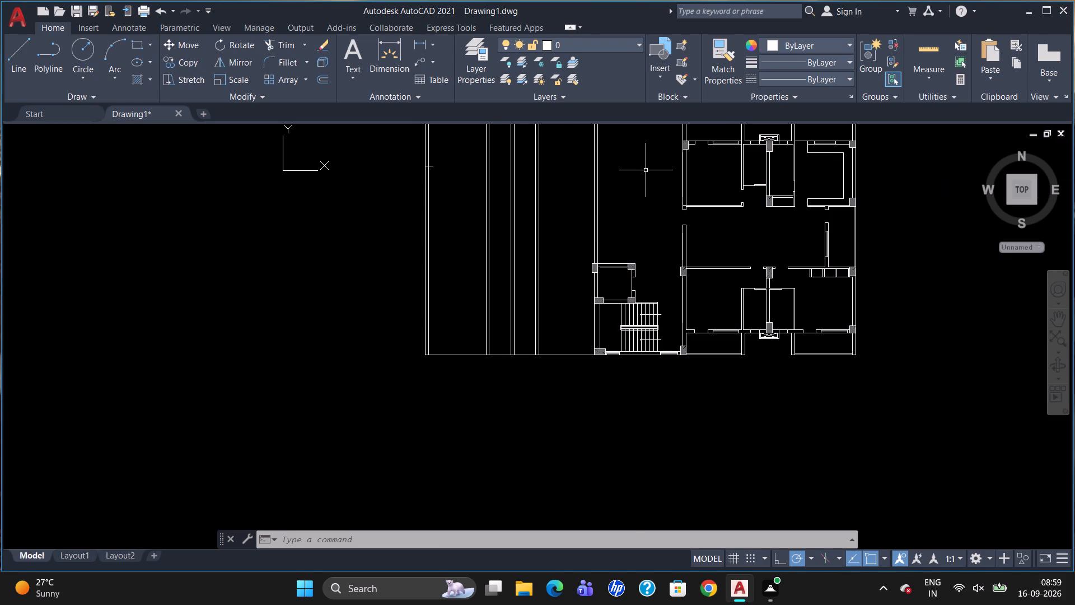
scroll(645, 167, up, 2)
scroll(647, 319, down, 2)
scroll(647, 227, up, 1)
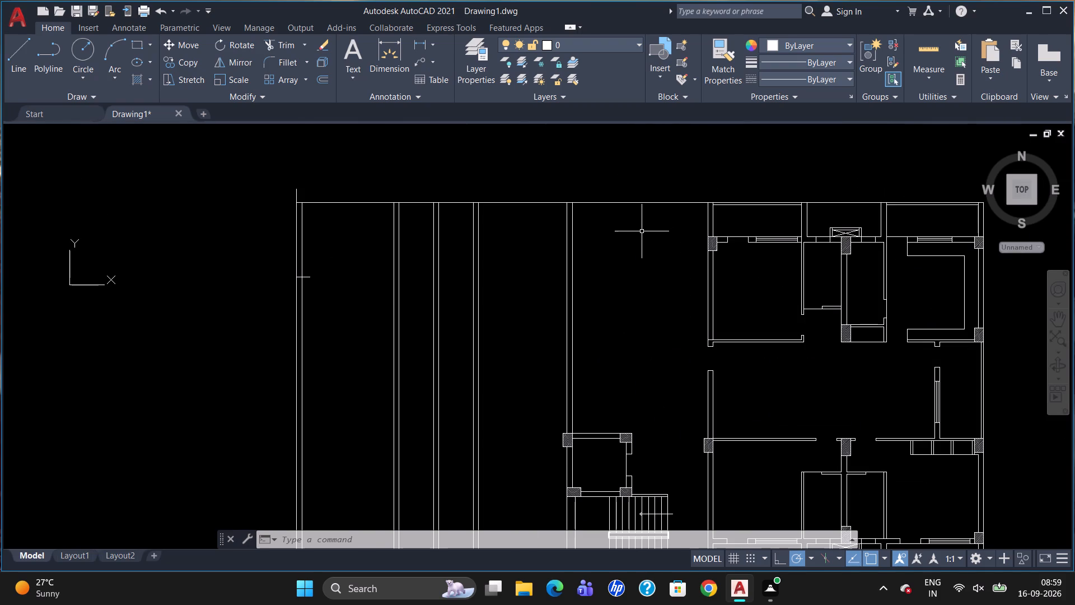
text(TR)
key(Return)
key(Return)
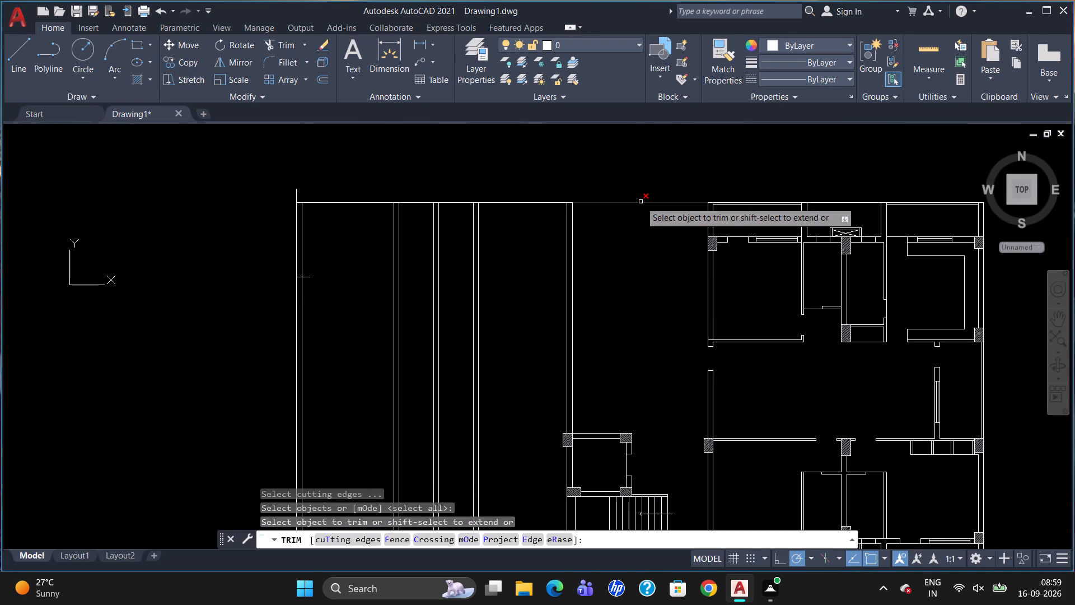
click(641, 202)
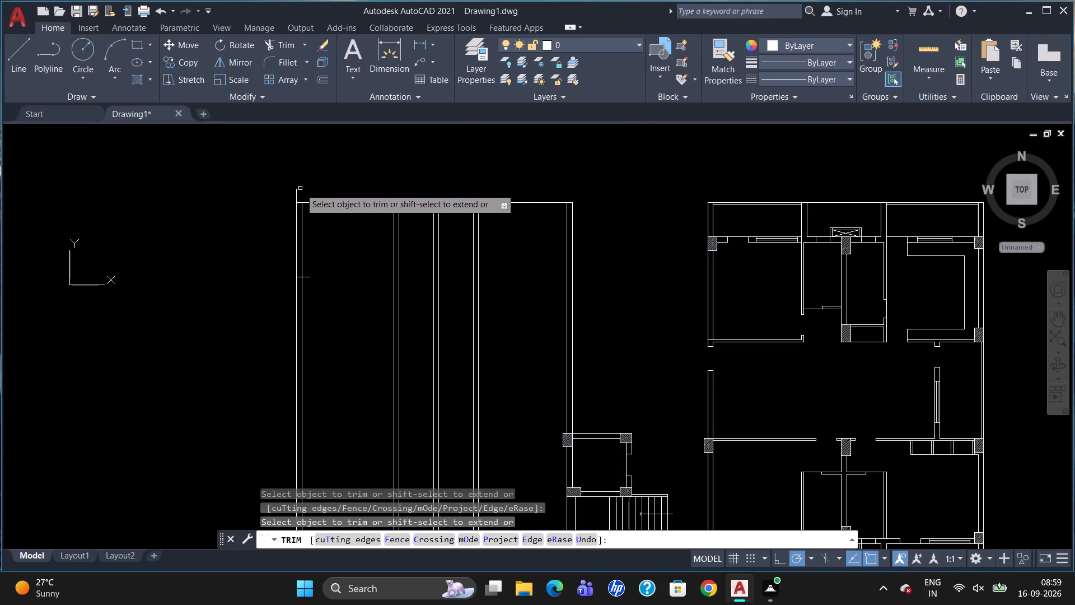
click(296, 195)
key(Escape)
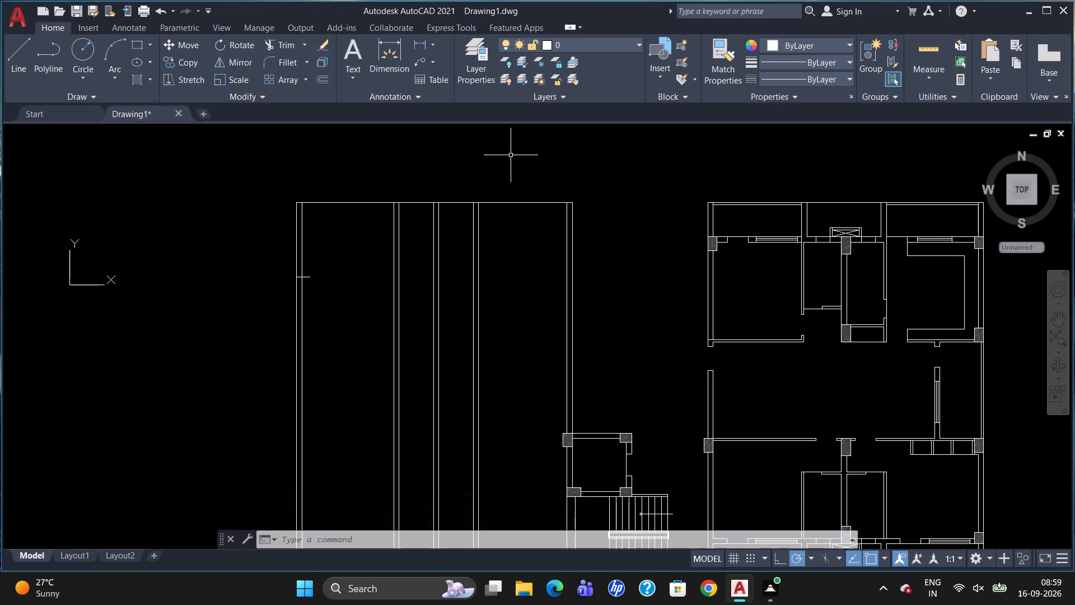
Erase the short stray horizontal line crossing the western block's outermost west wall.
scroll(582, 183, down, 2)
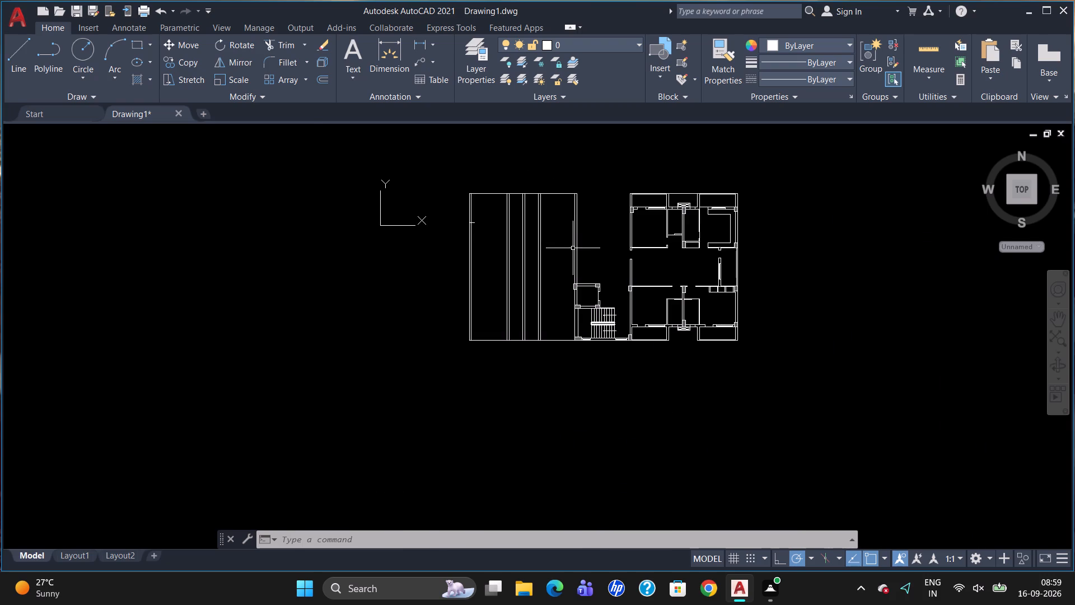
scroll(574, 249, up, 2)
scroll(595, 306, down, 1)
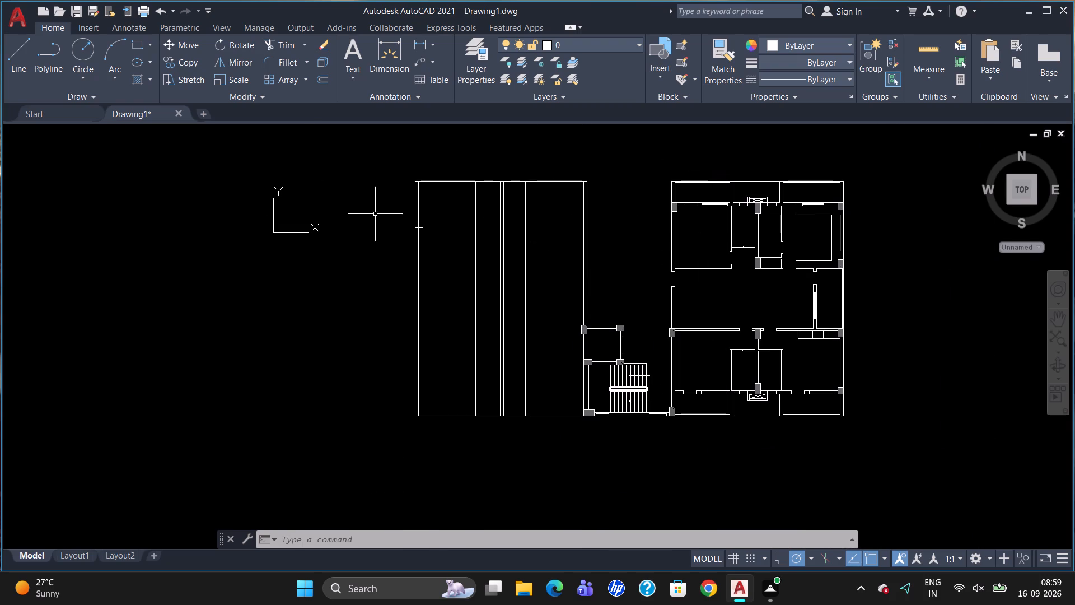
scroll(404, 224, up, 2)
click(446, 234)
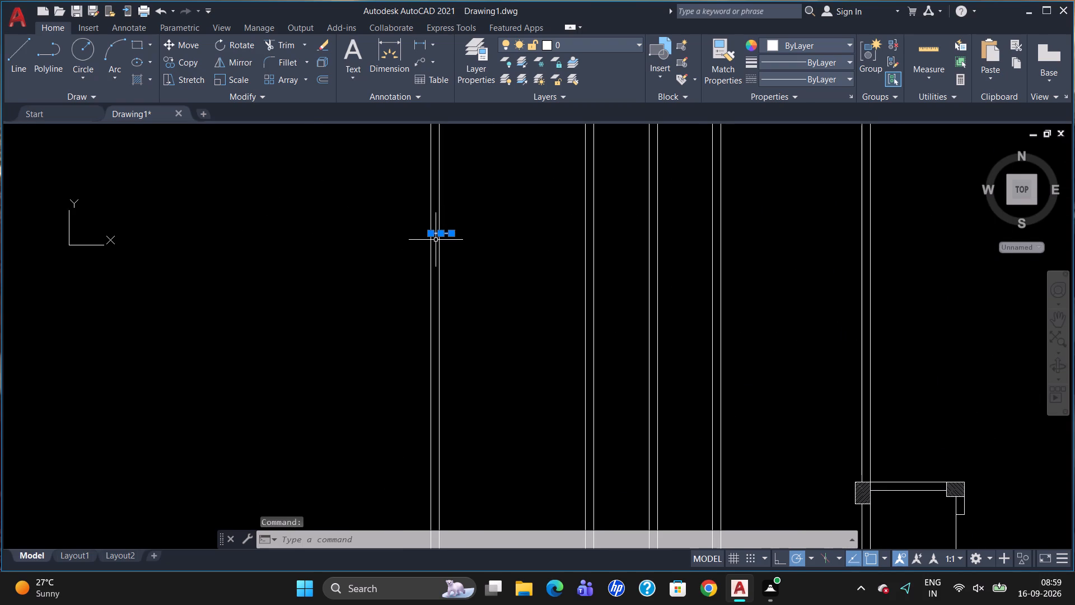
key(Delete)
Copy the hatched column near the eastern apartment's northwest corner about 6300 units straight west onto the western block's east wall.
scroll(368, 276, down, 3)
scroll(548, 239, up, 2)
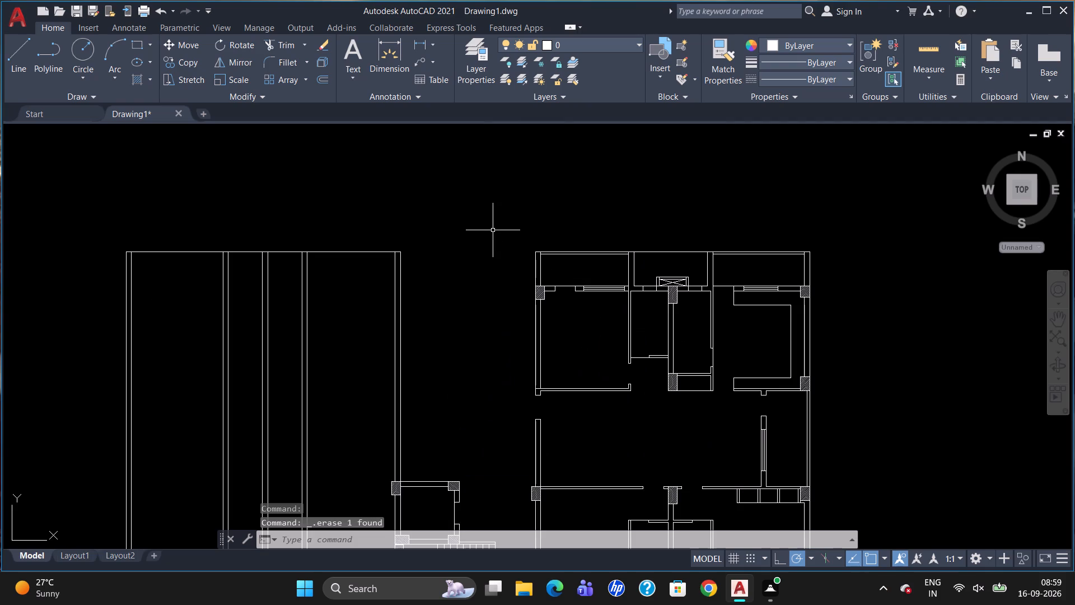
scroll(597, 244, up, 1)
scroll(499, 266, up, 1)
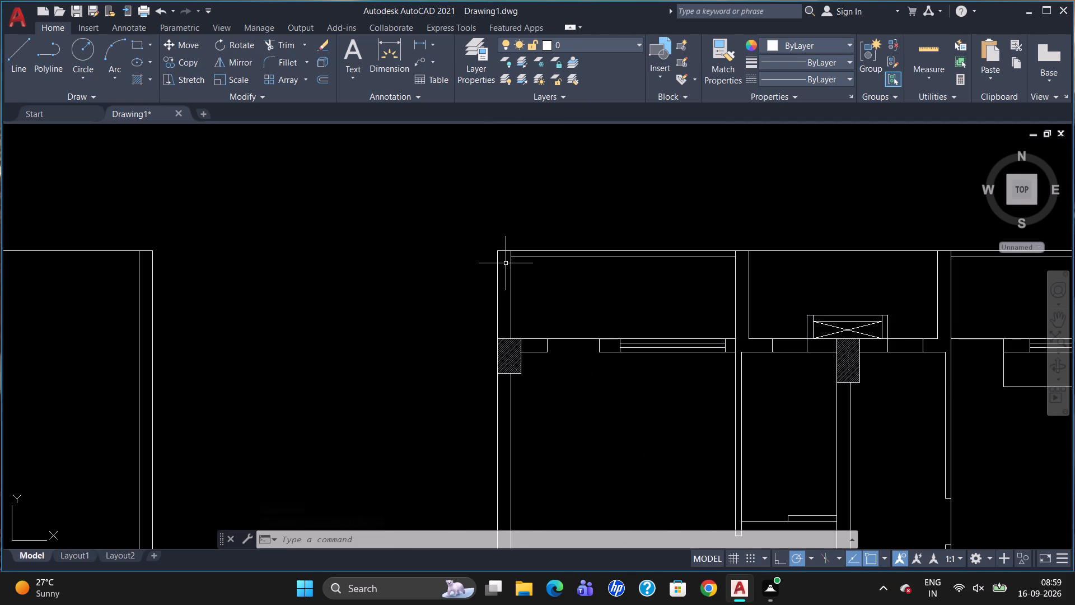
scroll(674, 206, down, 1)
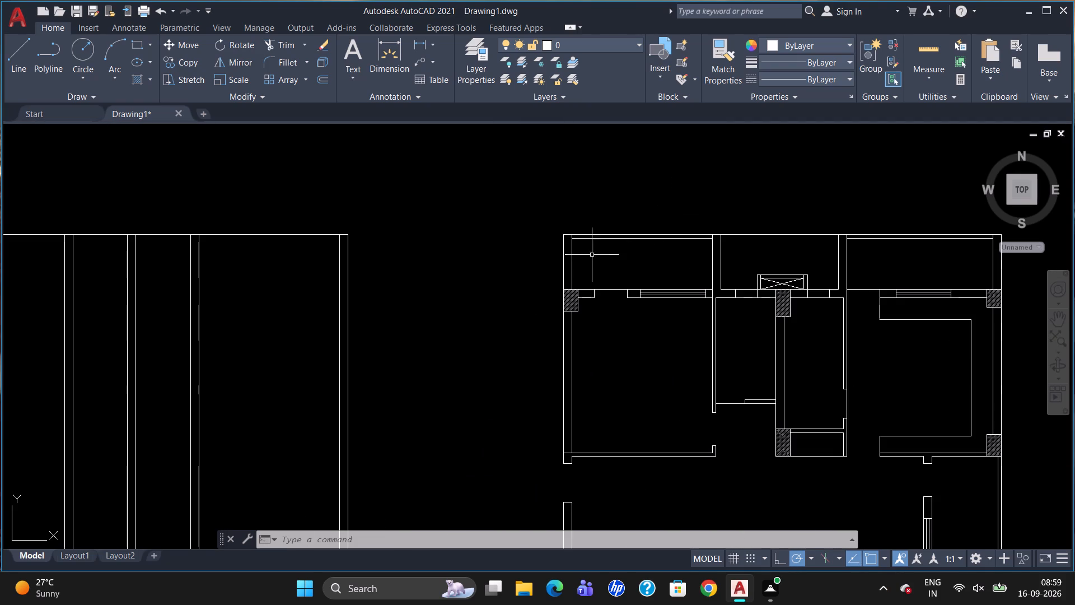
click(574, 296)
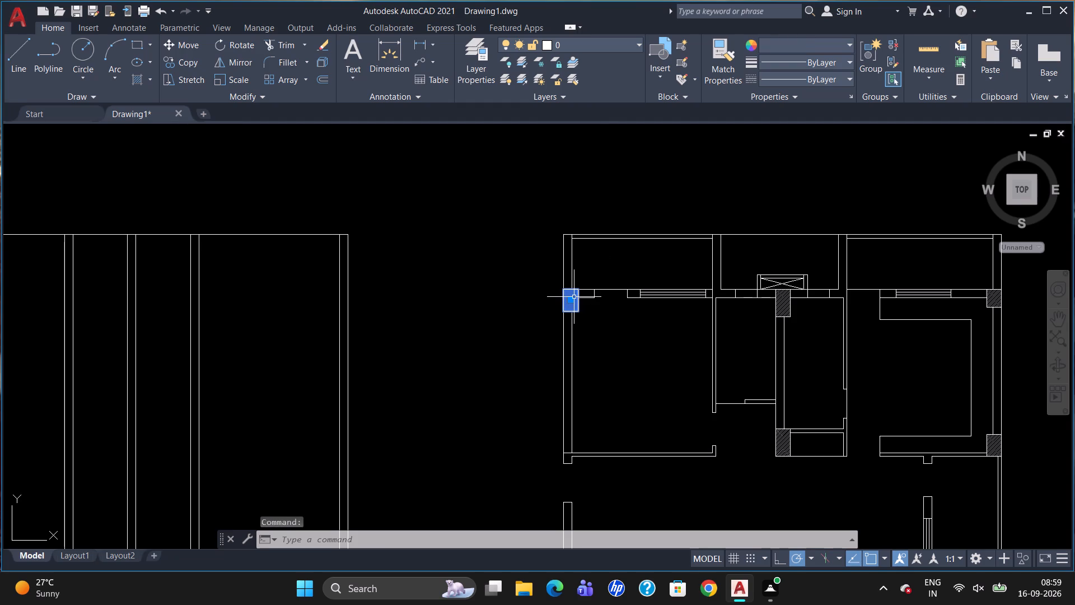
text(CO)
key(Return)
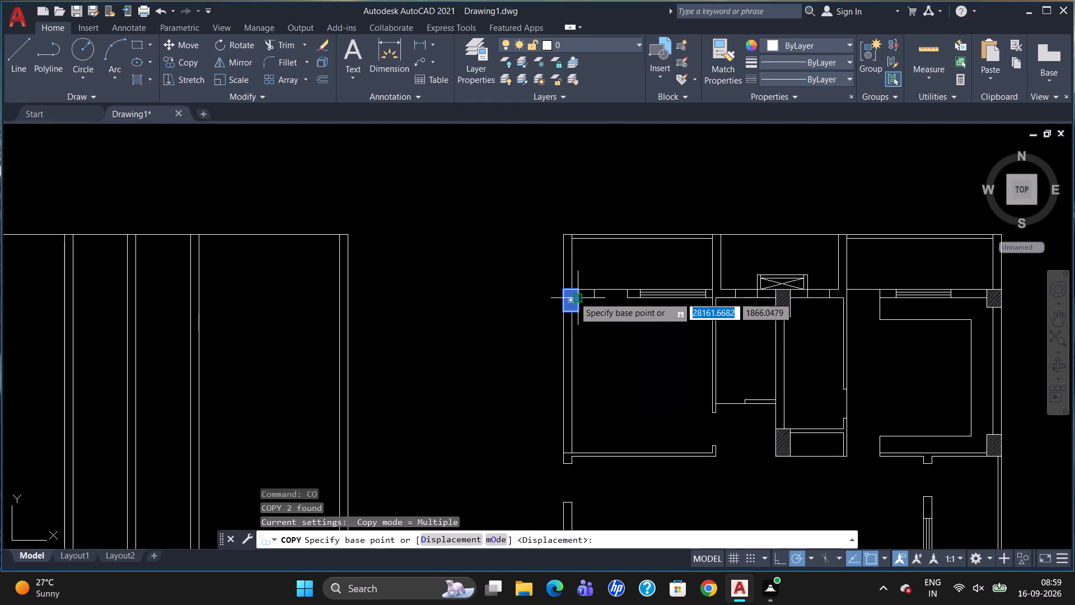
click(578, 286)
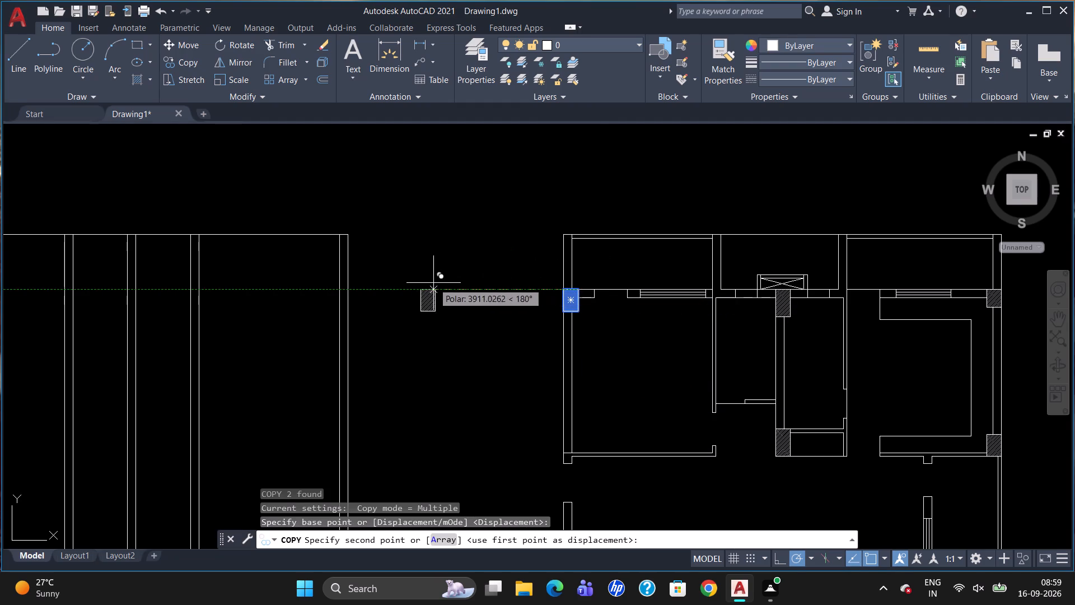
click(348, 285)
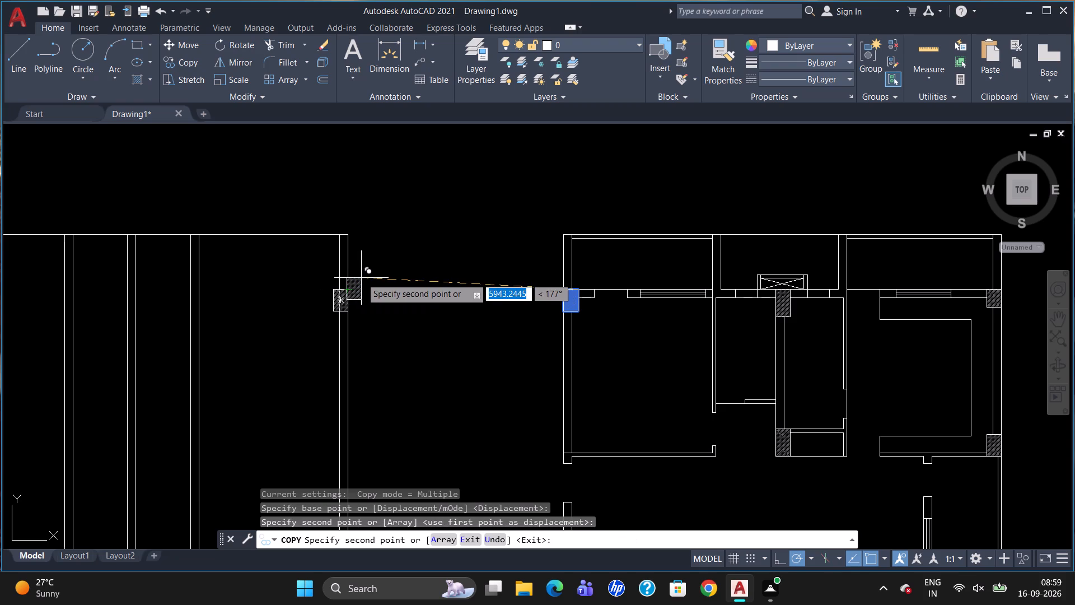
key(Escape)
scroll(343, 308, down, 1)
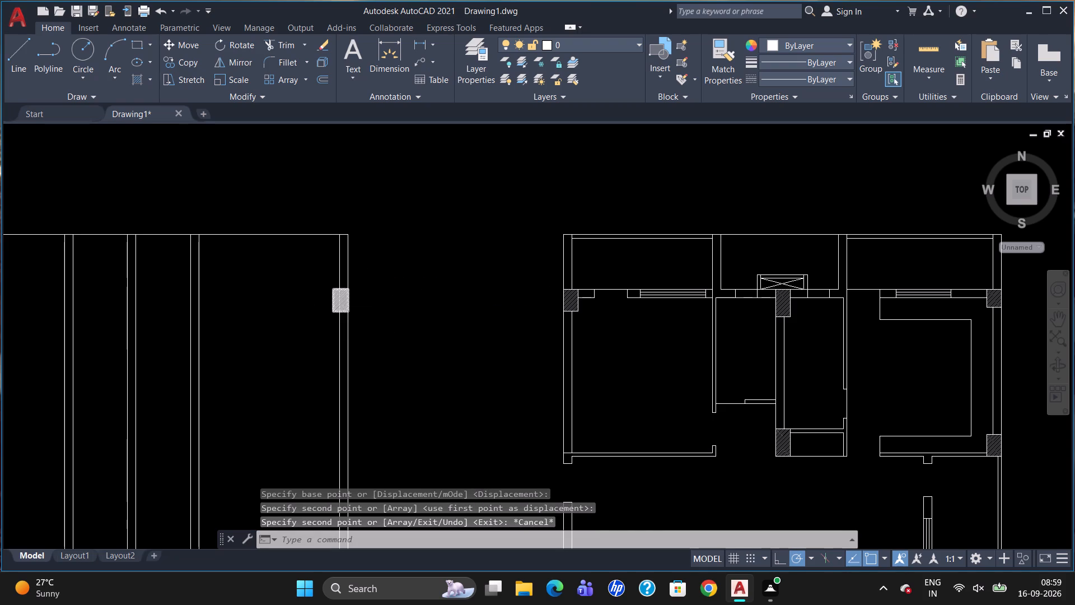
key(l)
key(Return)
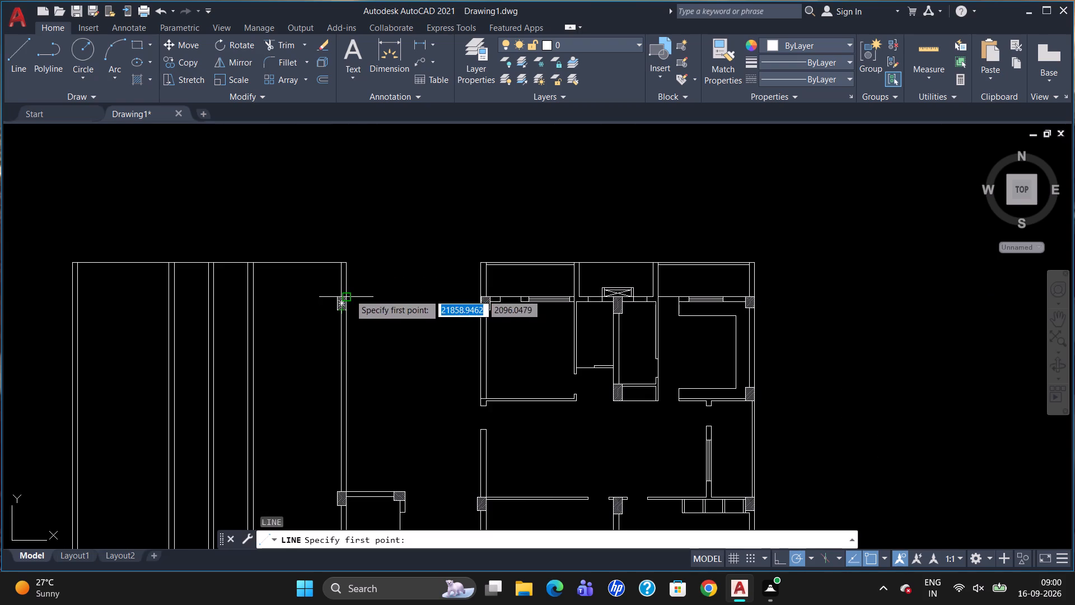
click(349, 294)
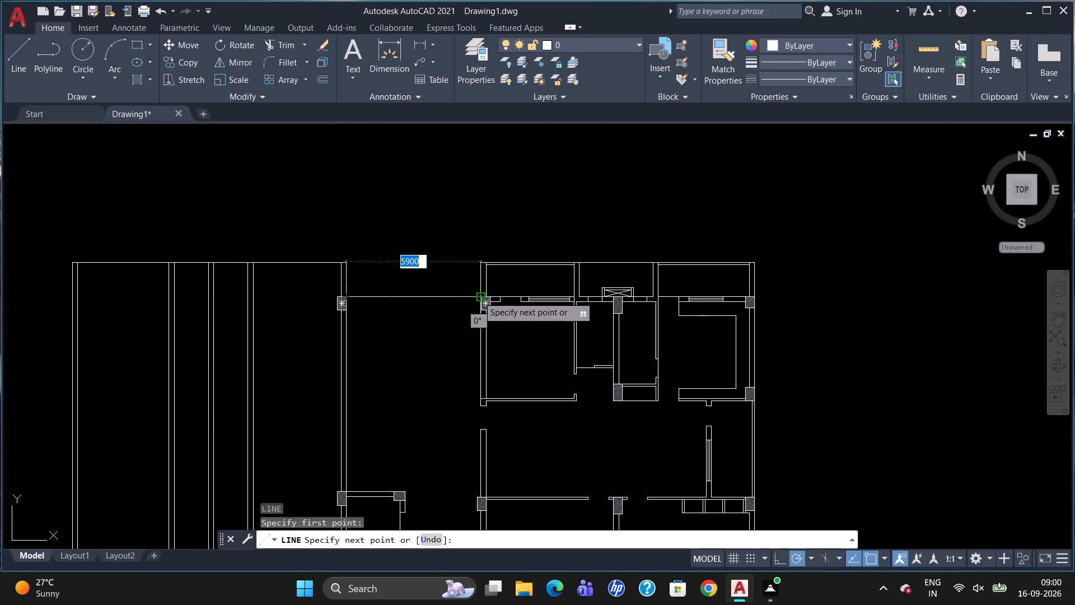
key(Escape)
Break the inner line of the western block's east wall at the copied hatched column's south and north edges.
scroll(396, 271, down, 1)
scroll(347, 300, up, 3)
scroll(387, 239, up, 1)
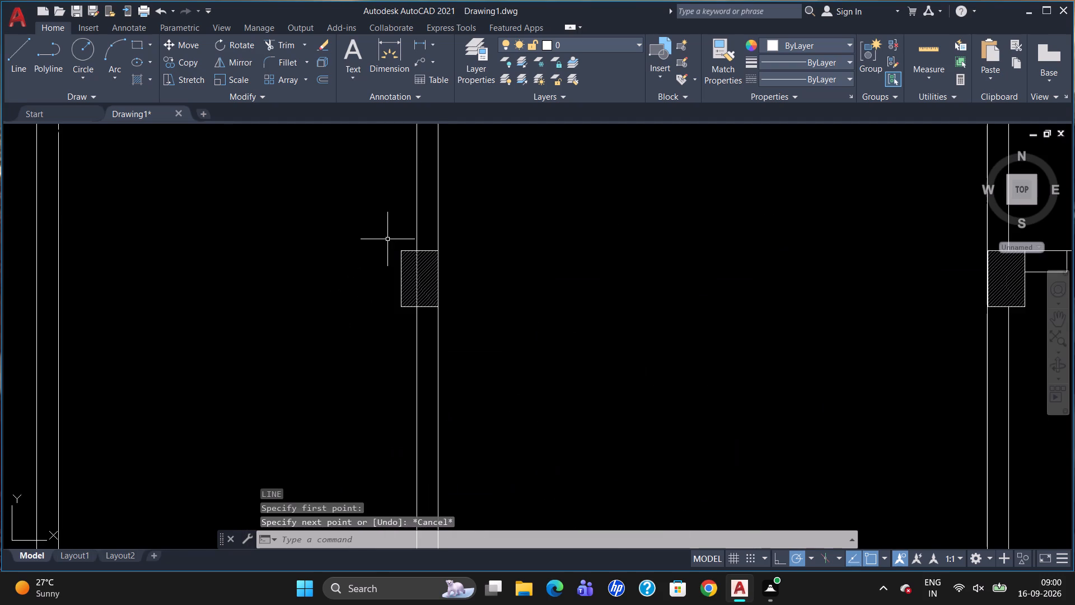
text(BR)
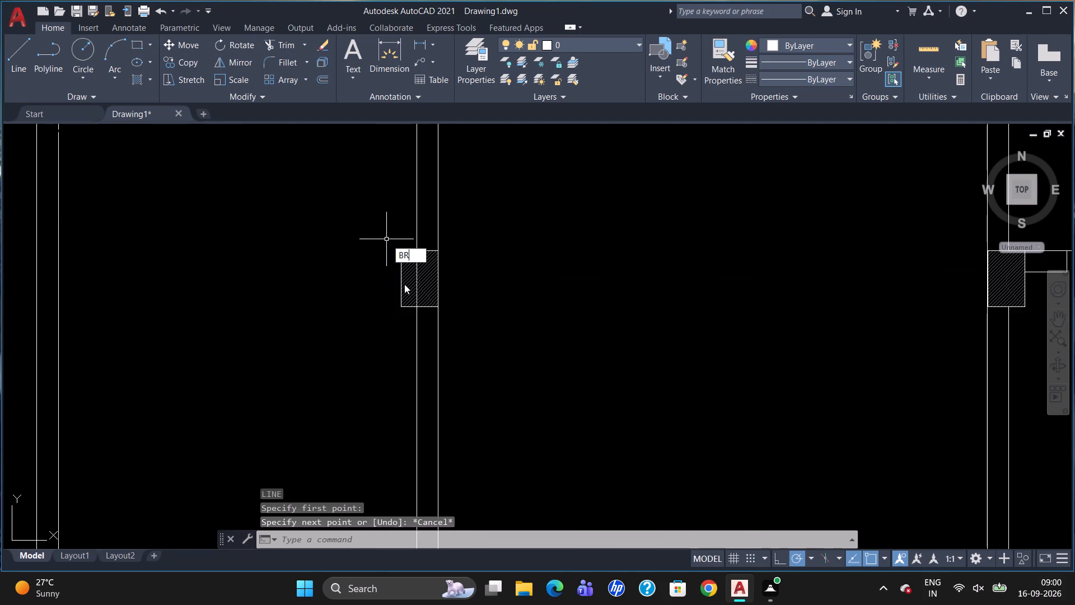
click(405, 283)
click(417, 322)
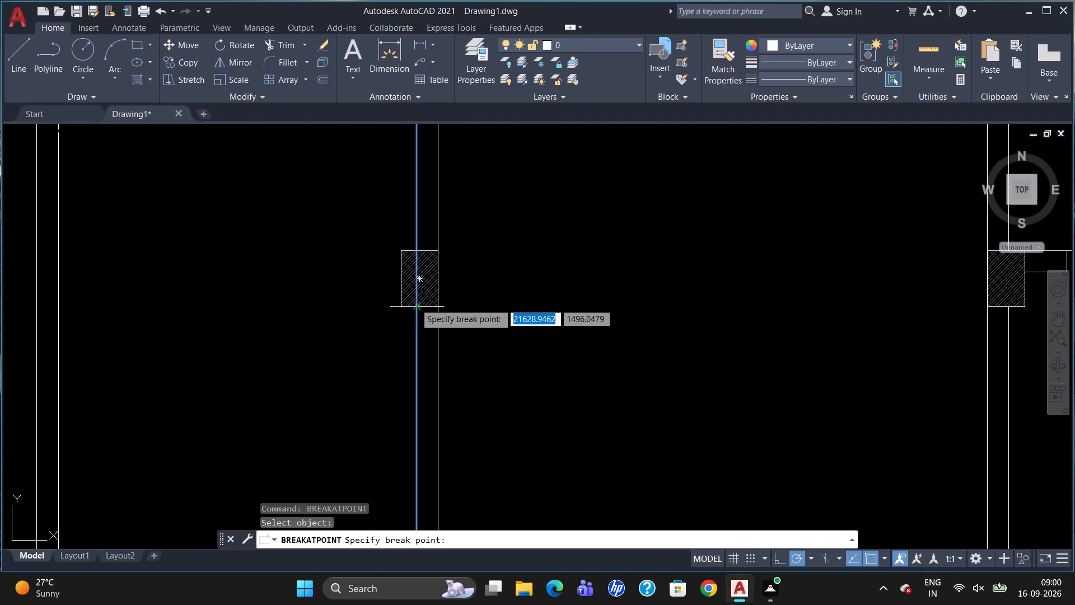
click(413, 303)
text(BR)
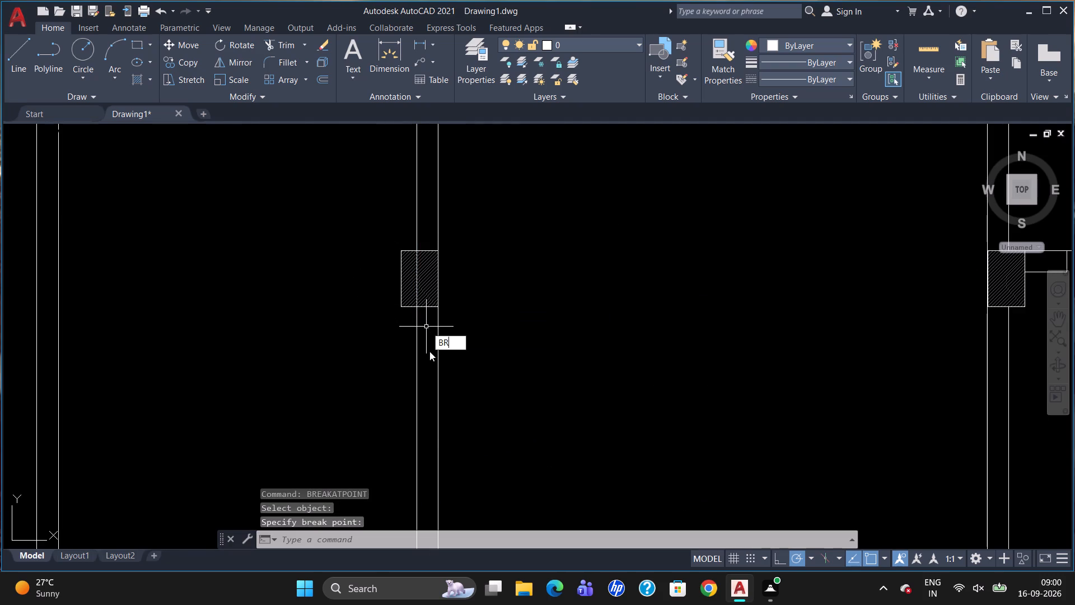
click(440, 369)
click(417, 243)
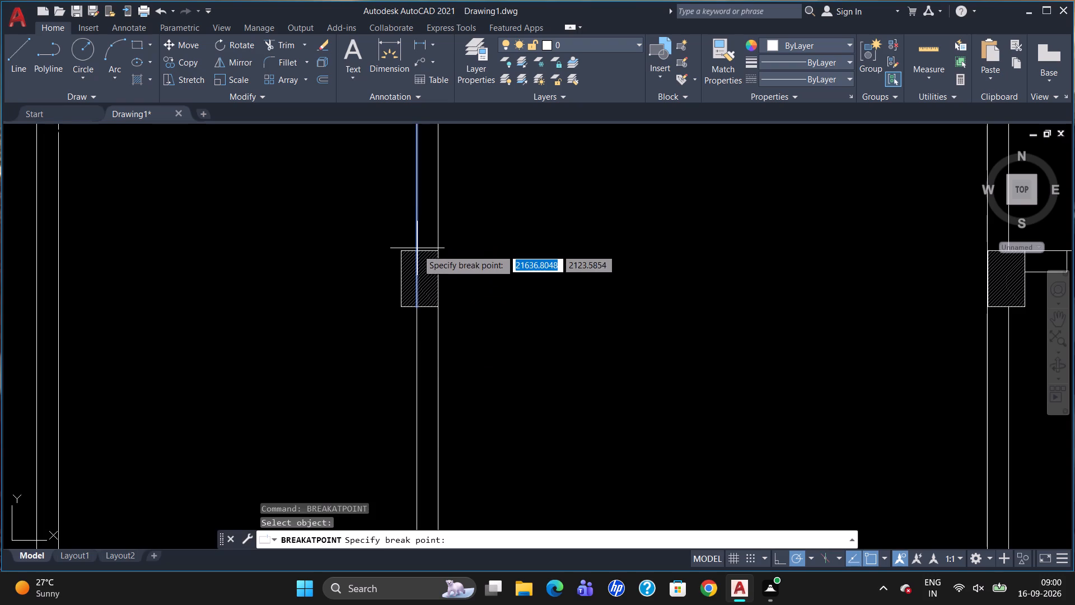
click(417, 248)
Erase the wall line segment running through the hatched column on the western block's east wall.
scroll(418, 255, up, 5)
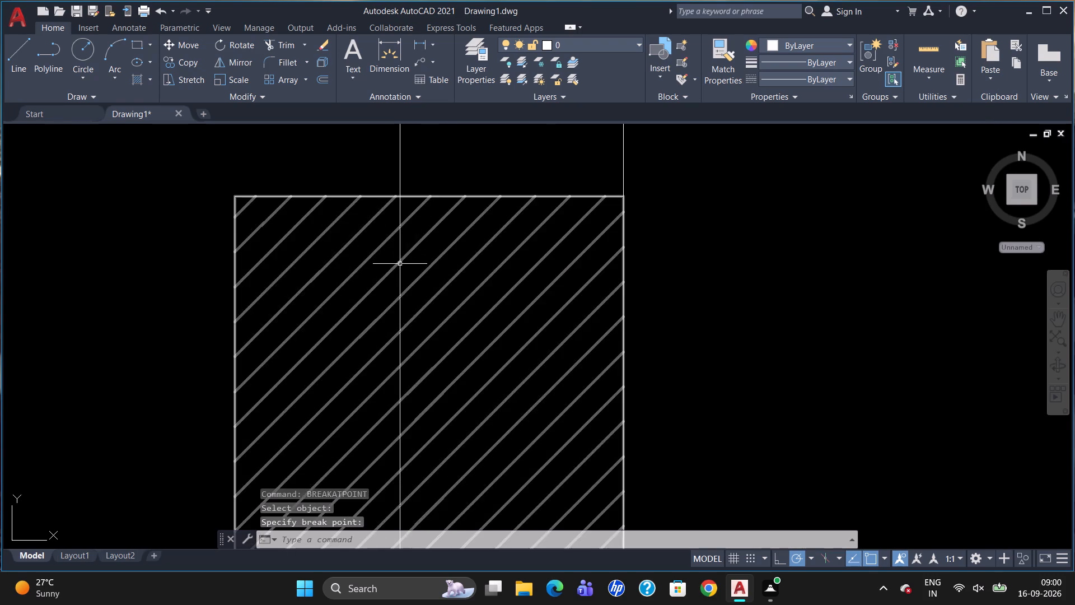
click(399, 267)
key(Escape)
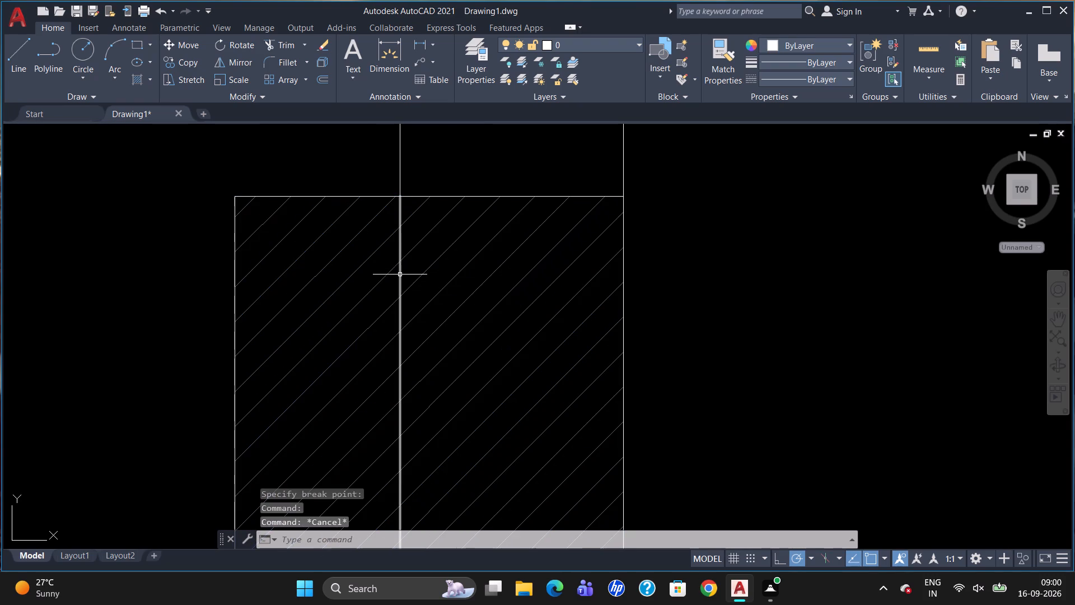
click(400, 275)
key(Delete)
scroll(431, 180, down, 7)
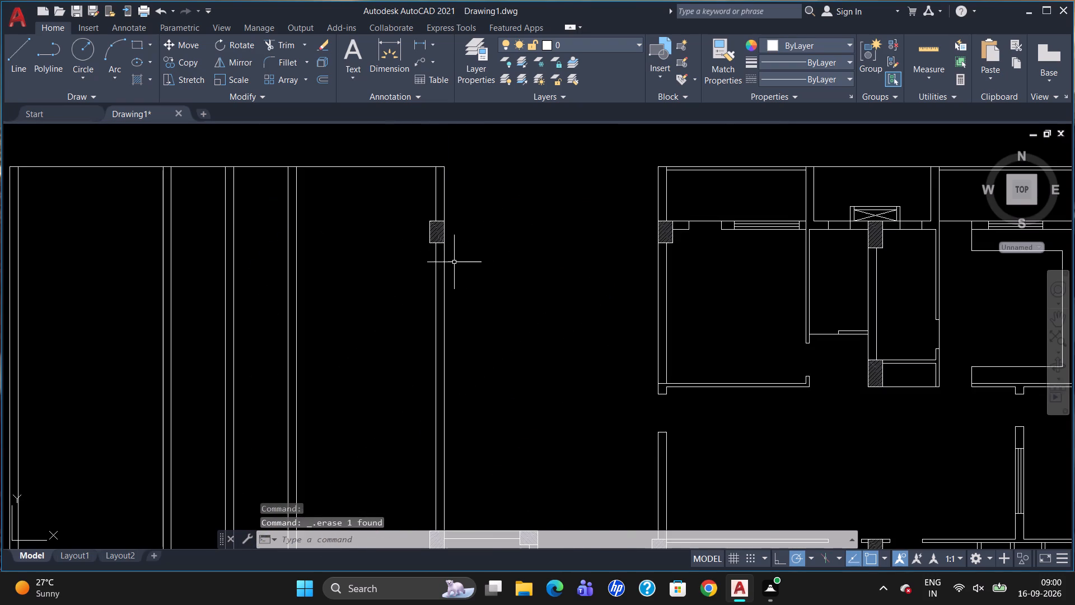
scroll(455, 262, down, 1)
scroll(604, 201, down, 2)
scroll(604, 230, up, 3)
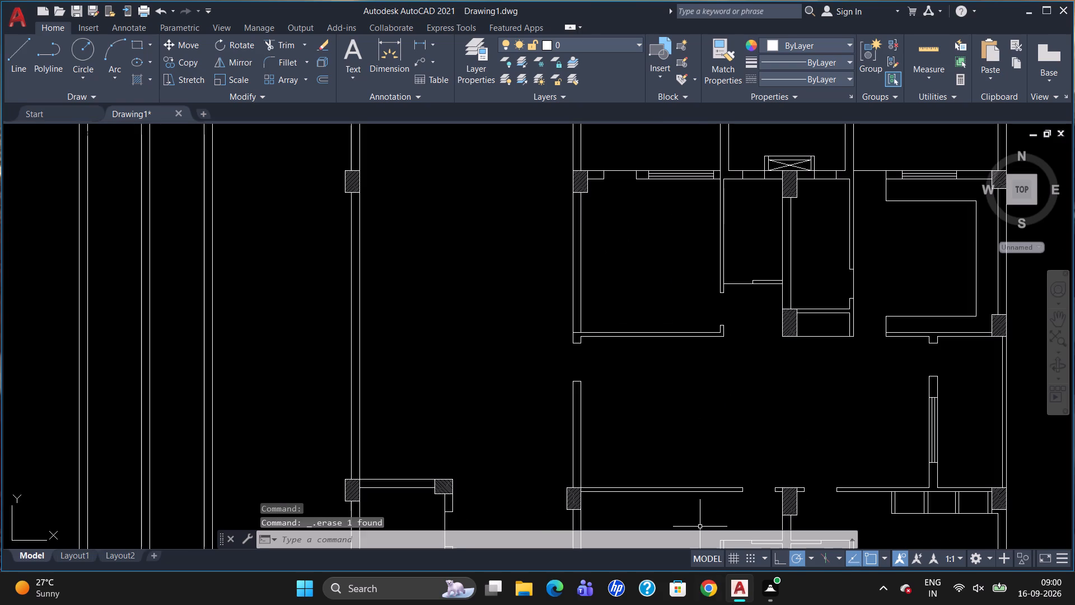
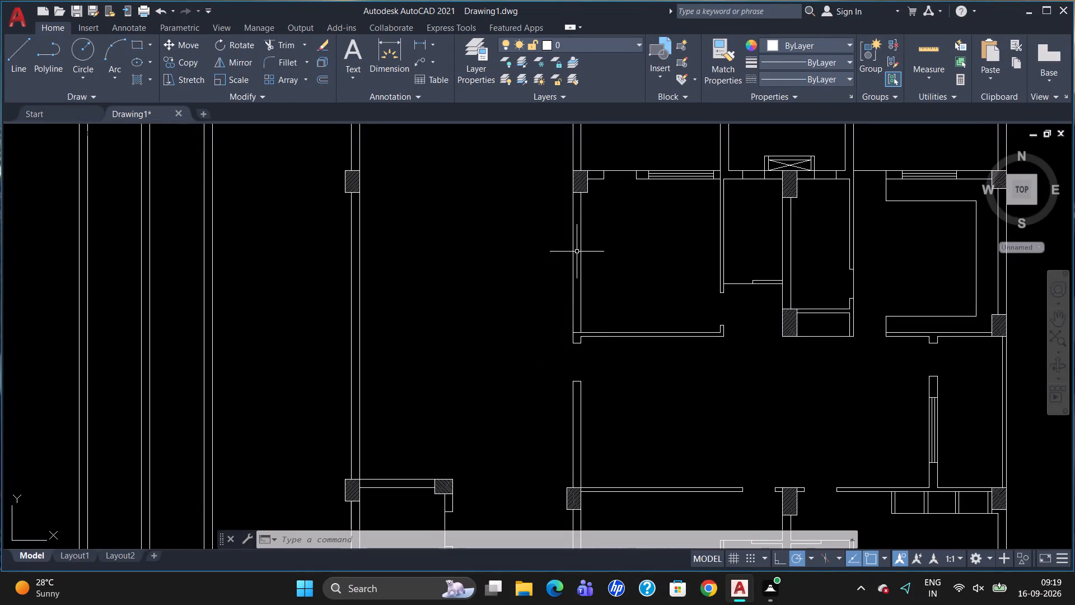
Examine the floor plan around the open hall, the lift shaft, the staircase and the adjoining flat's walls and columns.
scroll(545, 161, down, 3)
scroll(517, 211, up, 3)
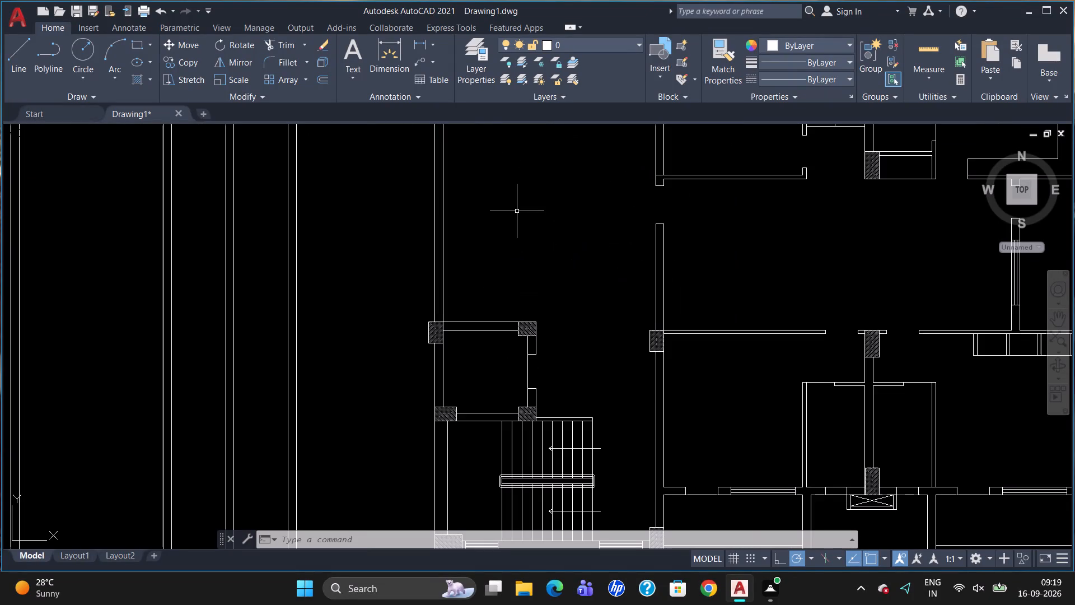
scroll(660, 299, down, 2)
scroll(531, 277, up, 2)
scroll(649, 301, down, 1)
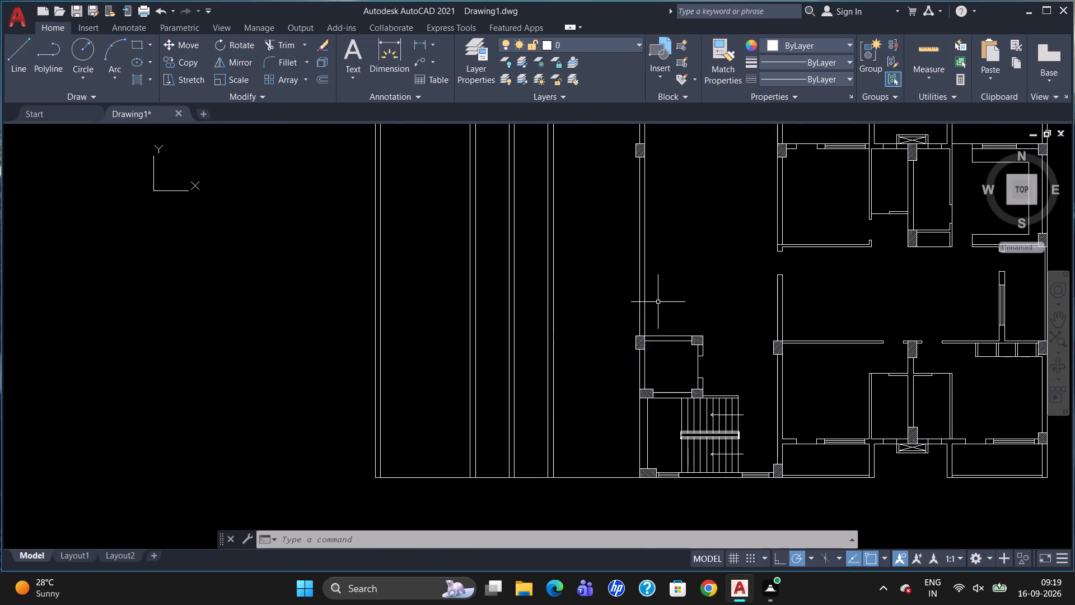
scroll(737, 301, down, 1)
scroll(827, 162, up, 1)
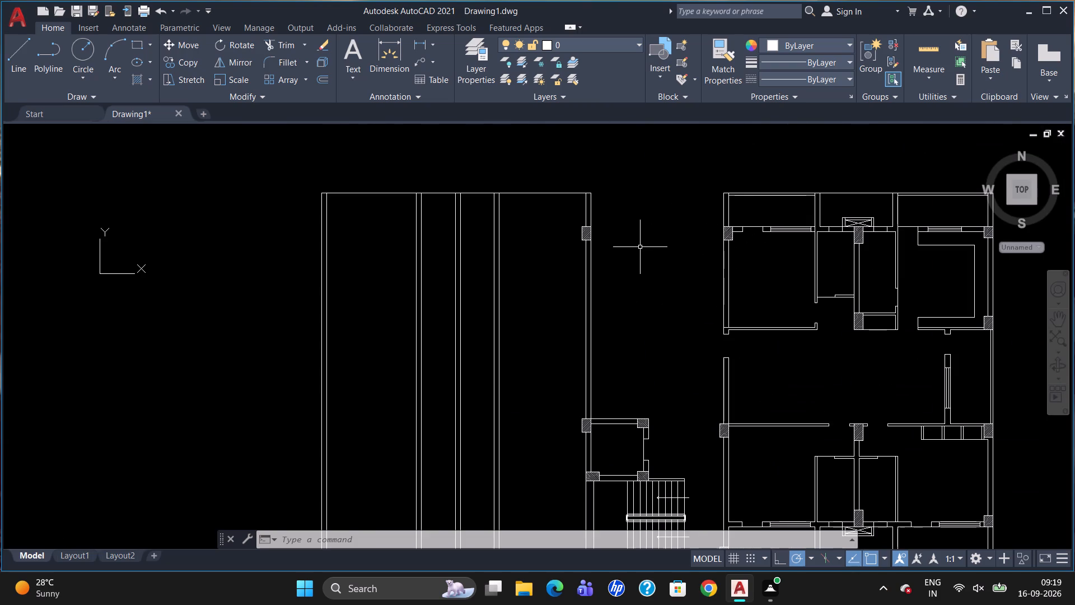
scroll(671, 216, down, 1)
scroll(707, 295, up, 2)
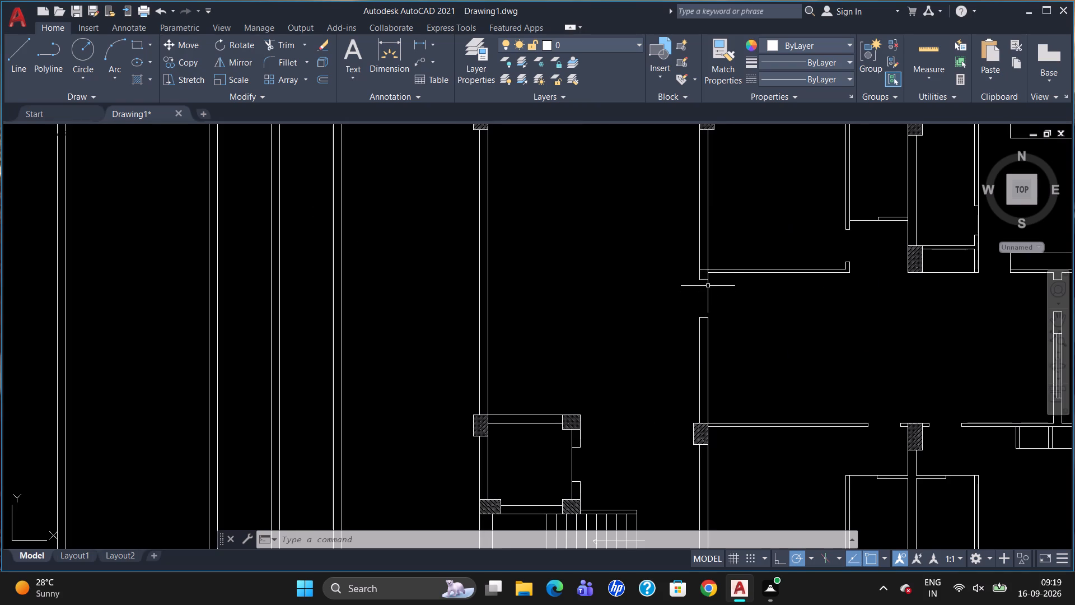
scroll(724, 255, up, 1)
scroll(688, 263, down, 1)
scroll(593, 327, down, 1)
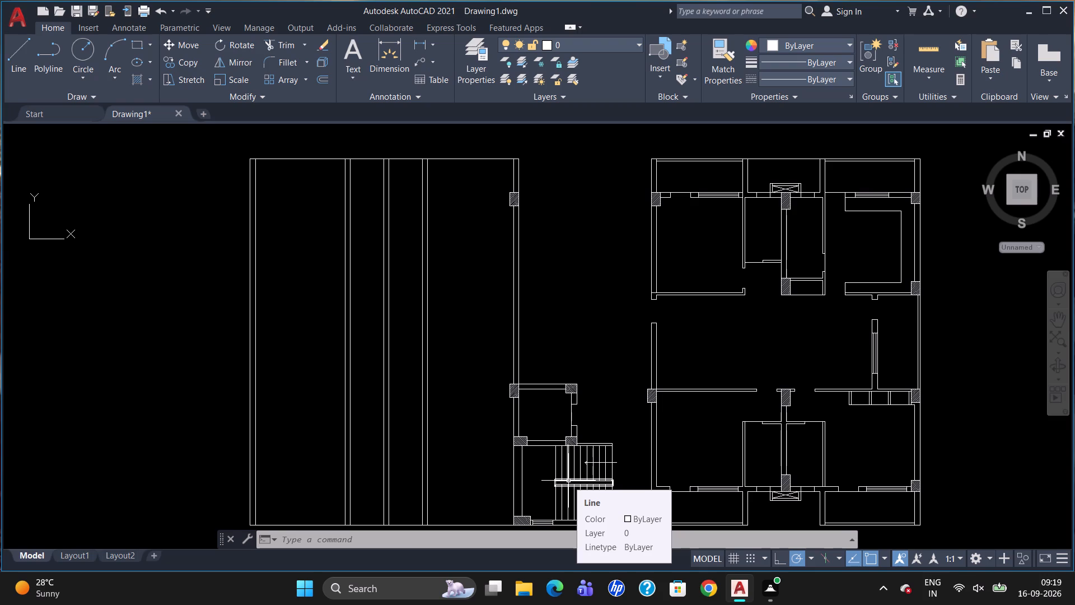
scroll(560, 349, down, 1)
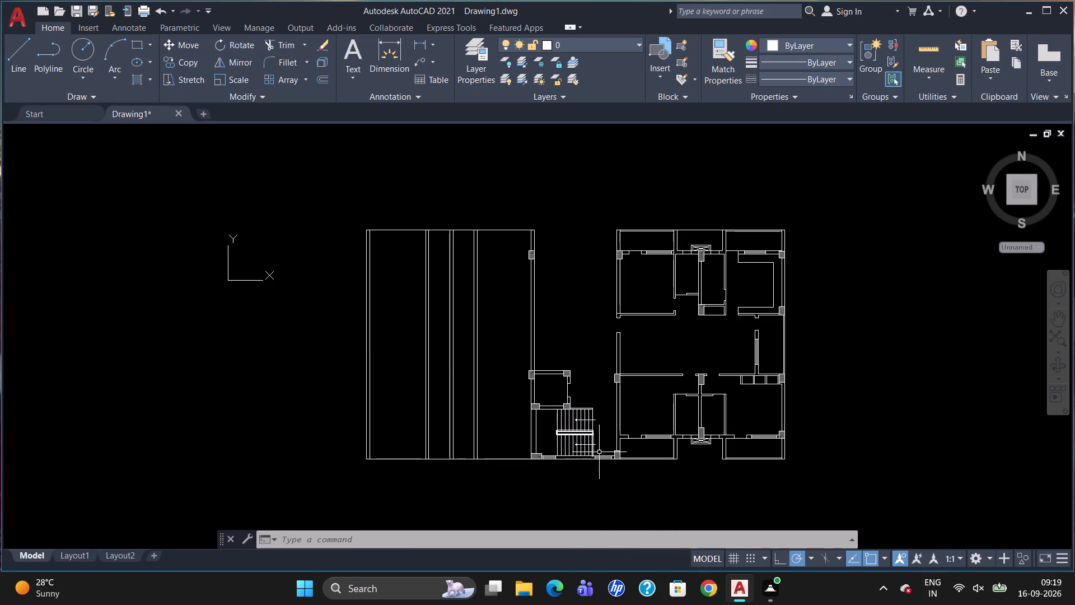
Copy the hatched column on the flat's west wall, north of the staircase, into the open hall area.
scroll(623, 459, up, 1)
click(616, 334)
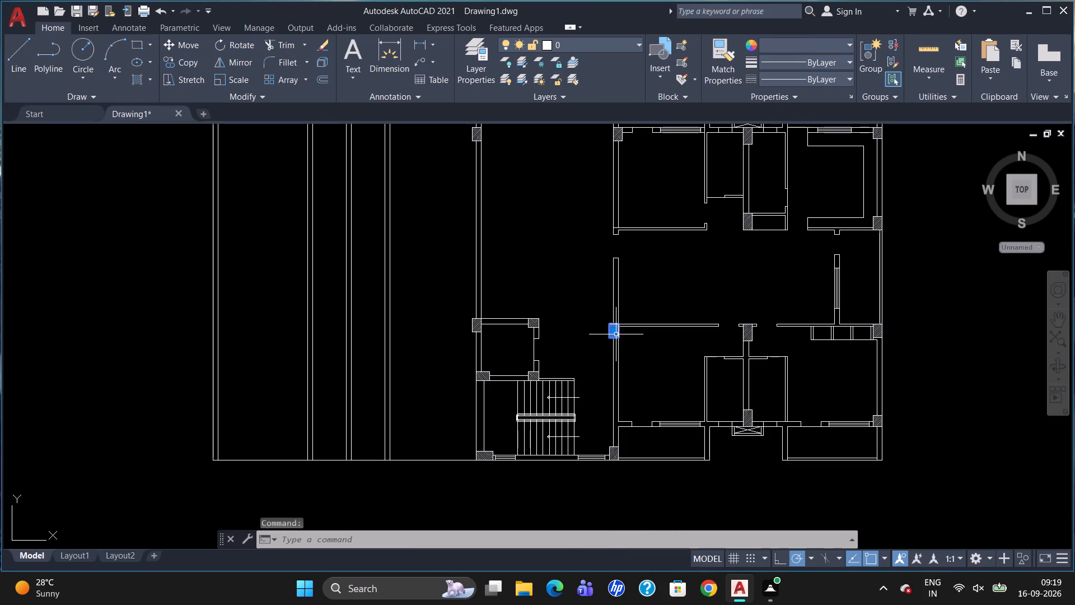
text(CO)
key(Return)
click(616, 334)
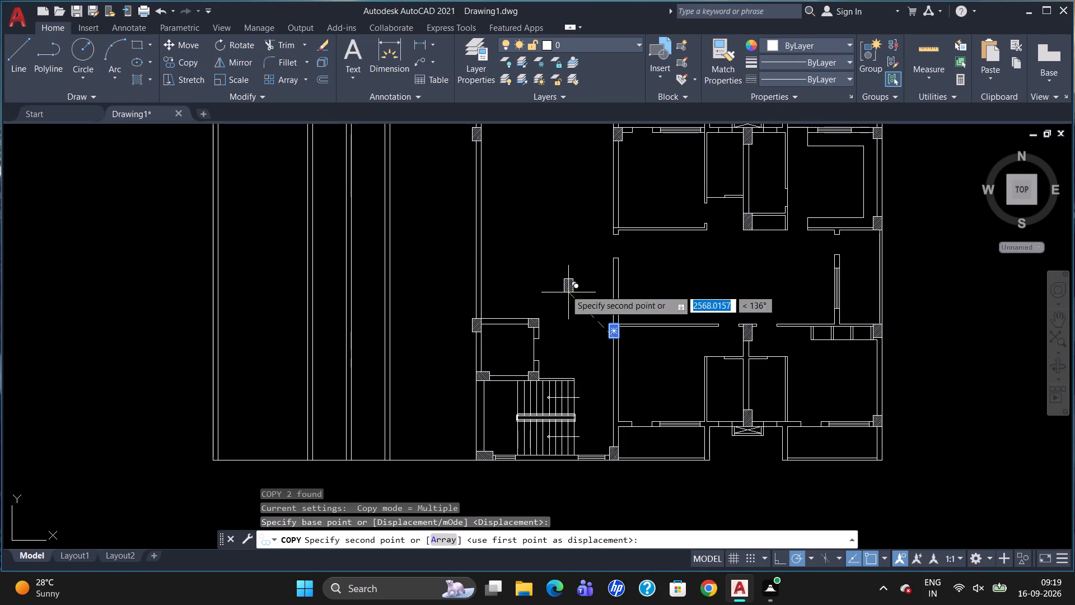
click(557, 270)
key(Escape)
Rotate the copied column 270° about its upper-right corner so its long side lies horizontally.
scroll(591, 231, up, 2)
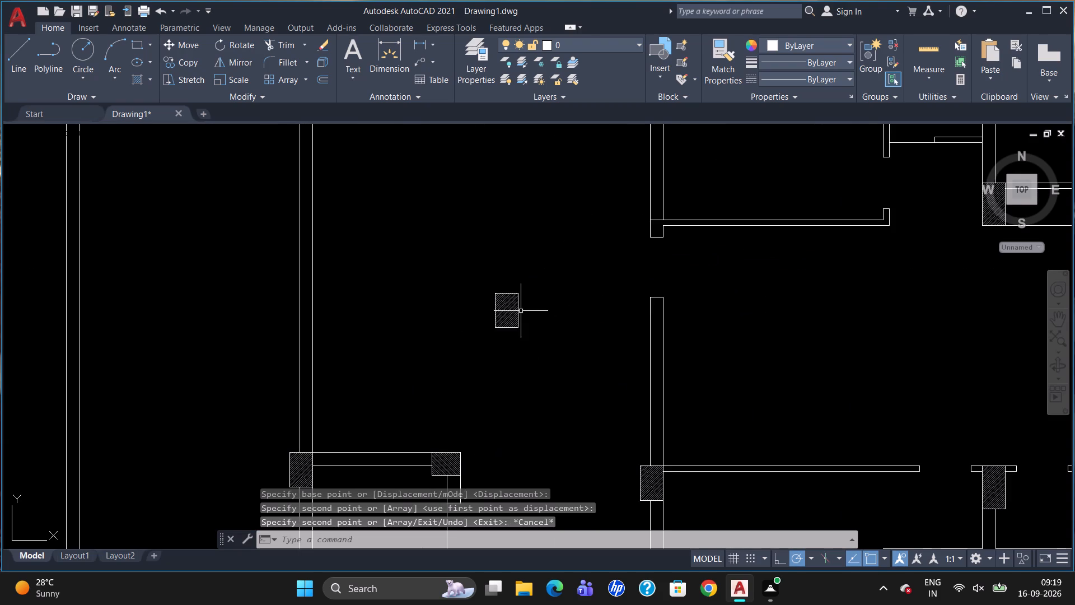
click(504, 318)
text(RO)
key(Return)
click(516, 292)
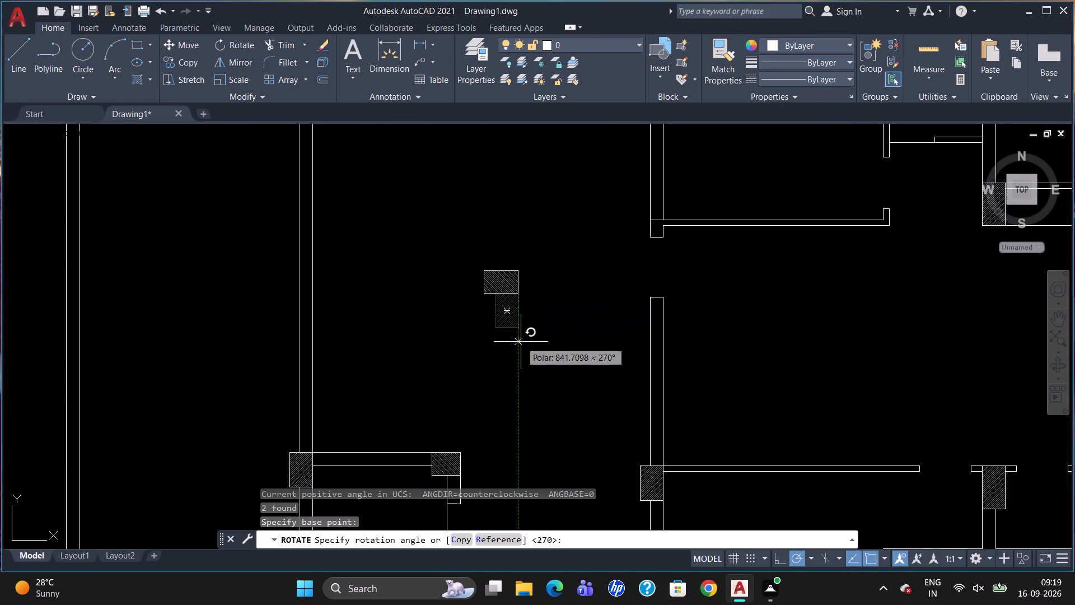
click(521, 342)
click(515, 295)
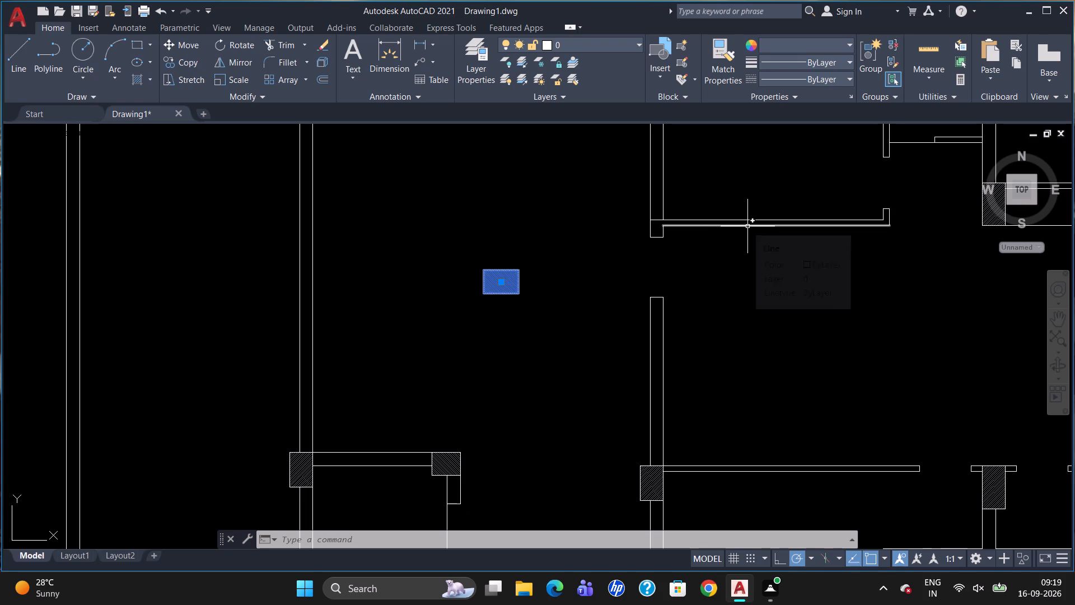
key(Escape)
Copy the horizontal column by its lower-right corner to the inner corner of the west and horizontal room walls above the door opening.
scroll(729, 235, up, 1)
scroll(726, 267, down, 1)
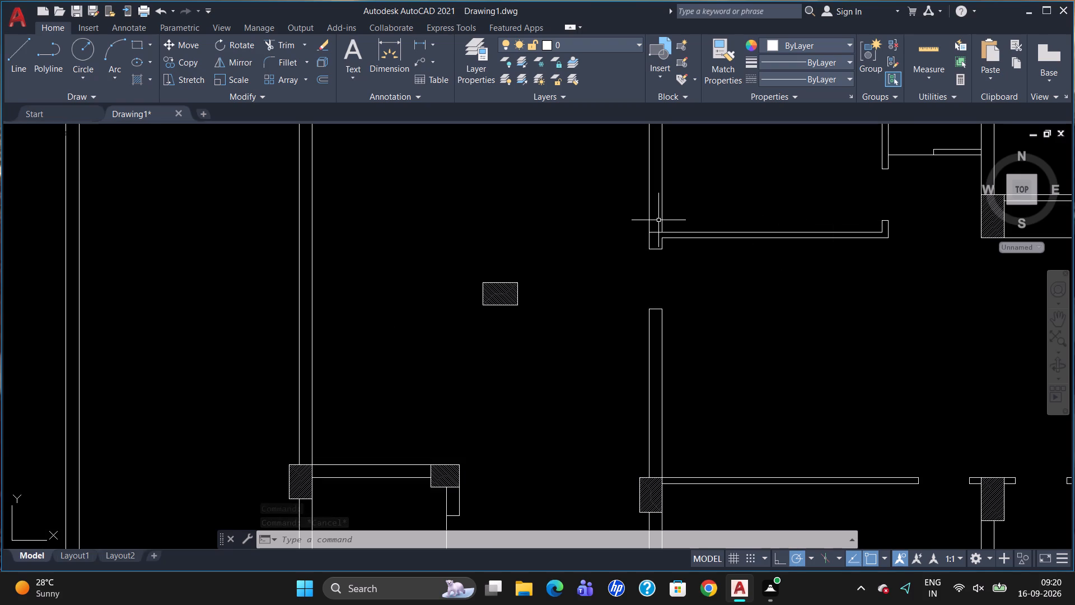
click(512, 296)
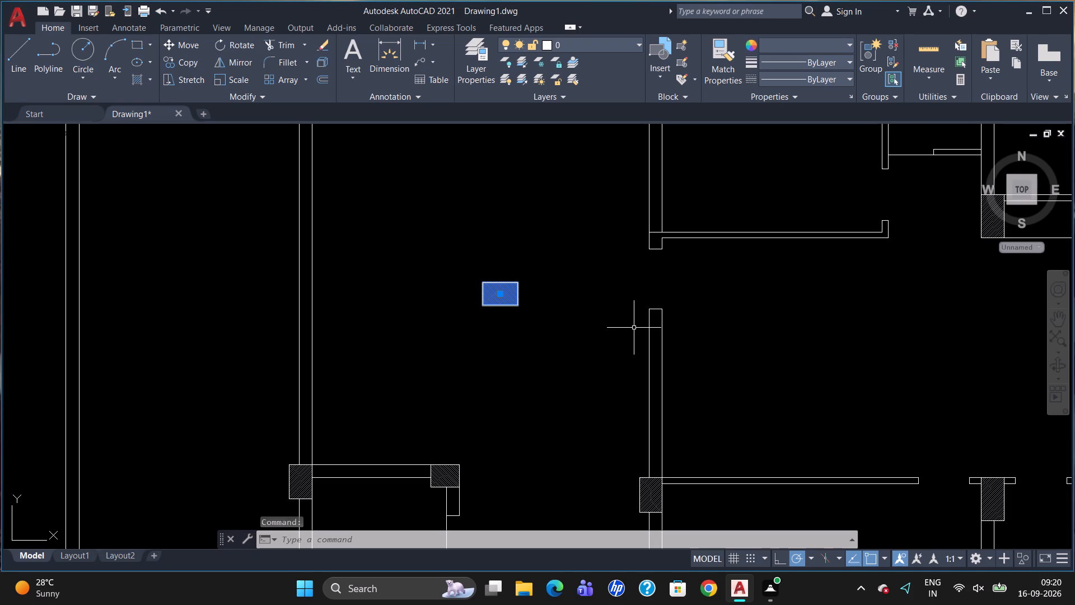
text(CO)
key(Return)
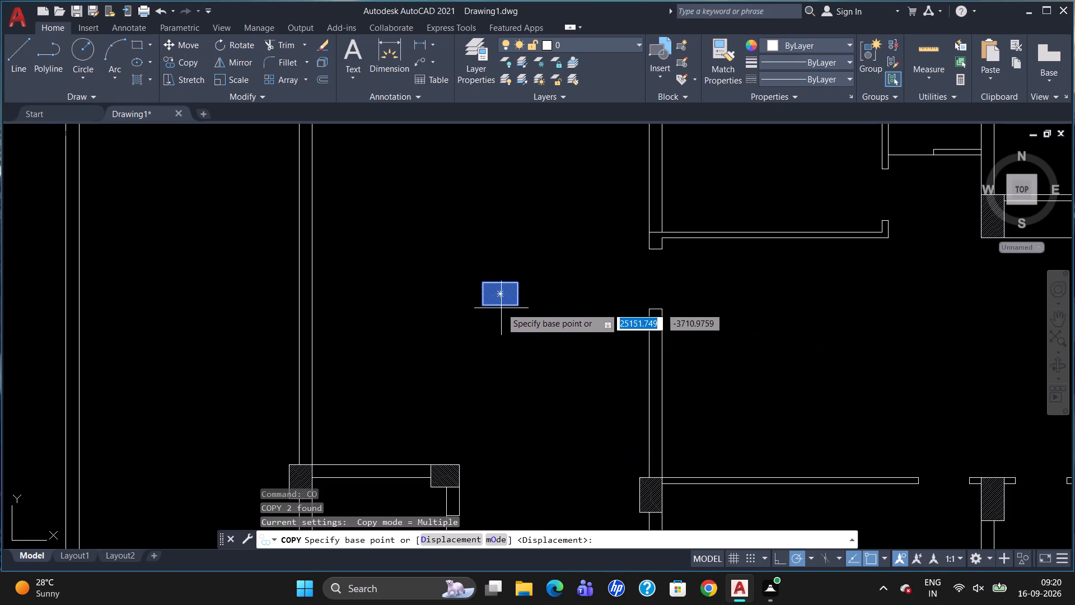
click(516, 301)
scroll(648, 224, up, 2)
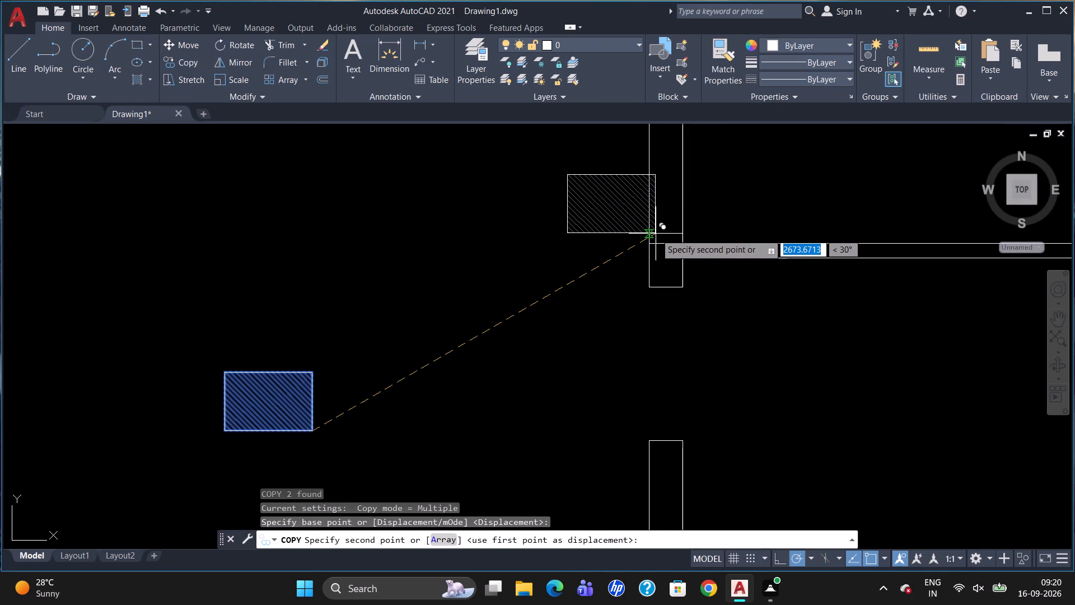
scroll(691, 227, up, 3)
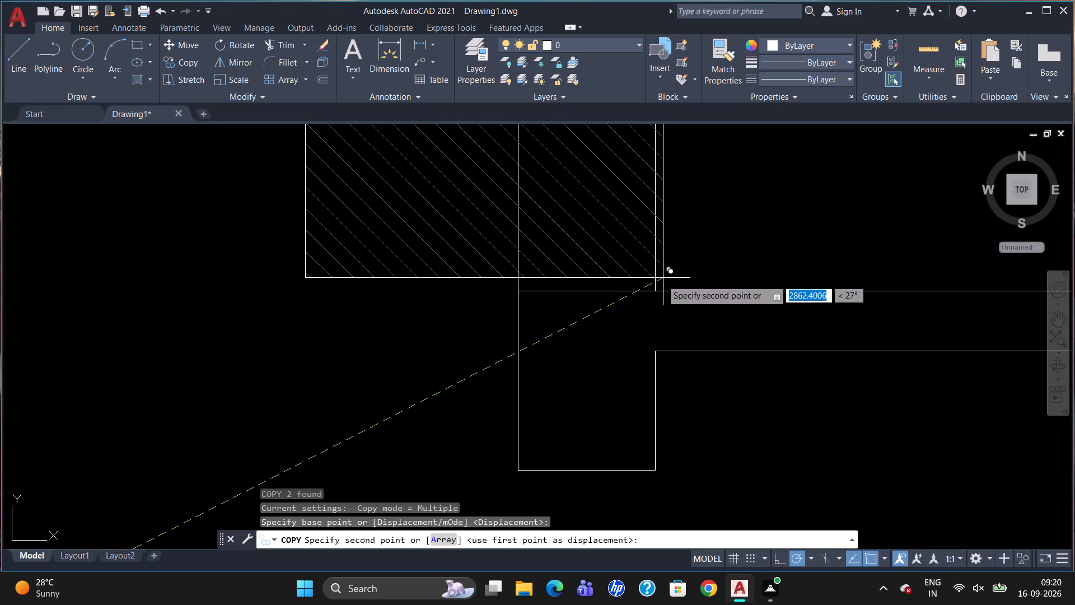
click(656, 290)
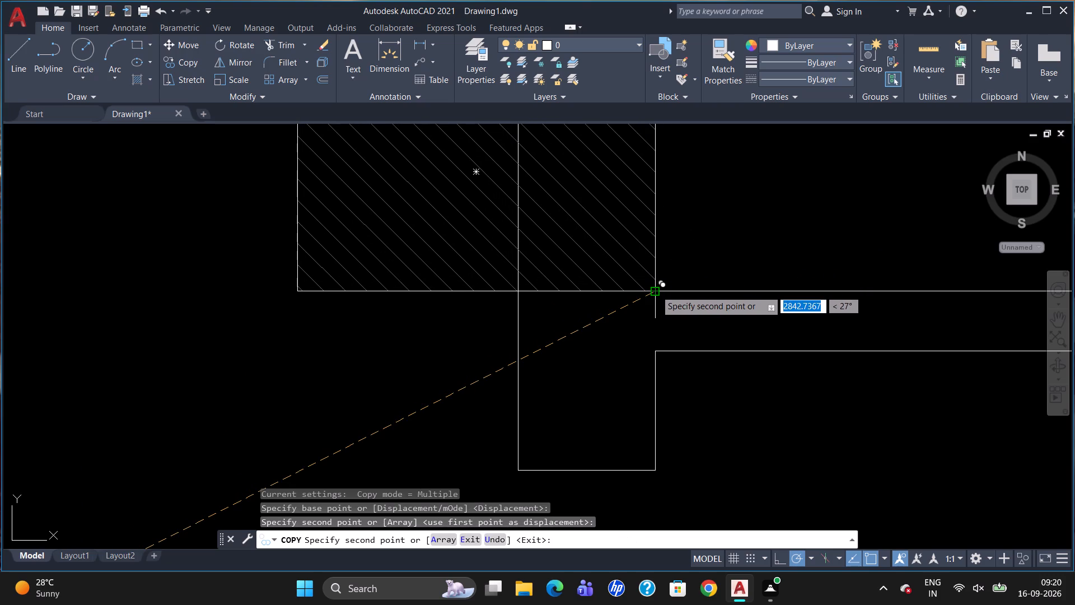
key(Escape)
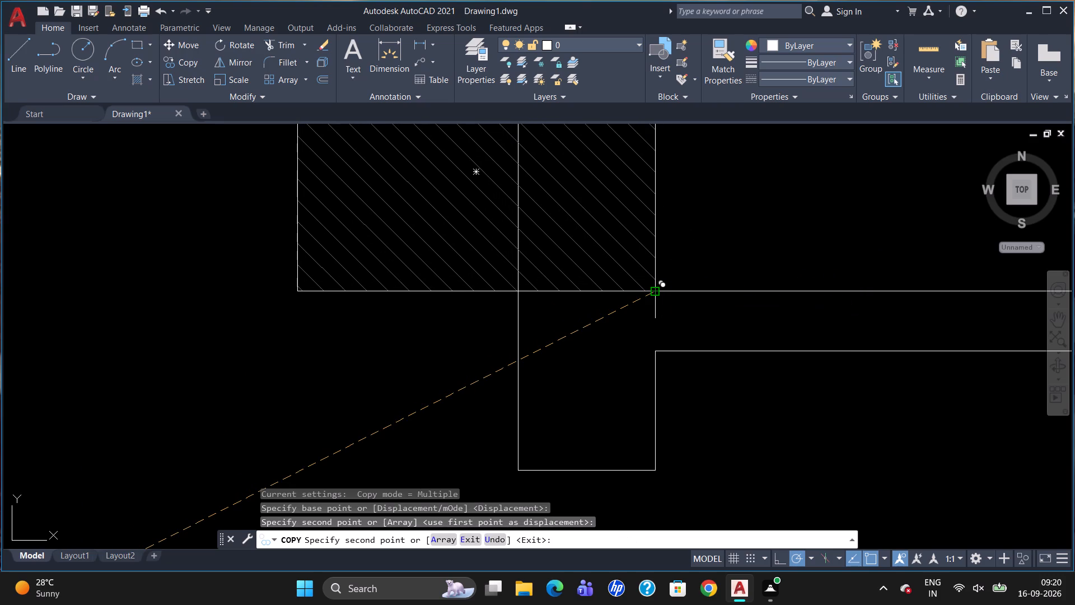
Break the outer line of the west wall at the top and bottom edges of the new column.
scroll(659, 301, down, 2)
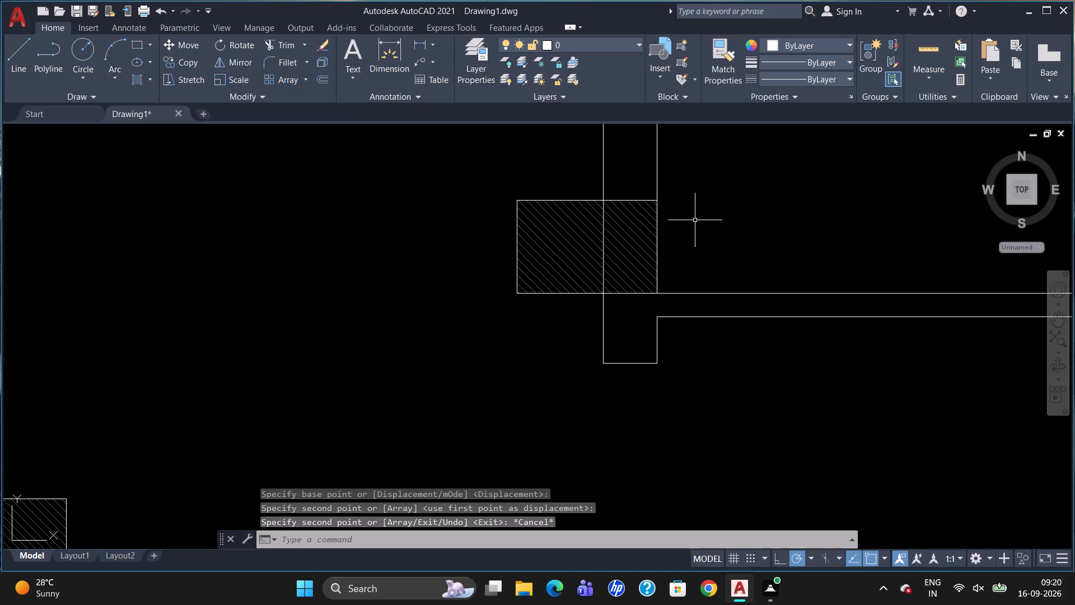
text(BR)
click(713, 259)
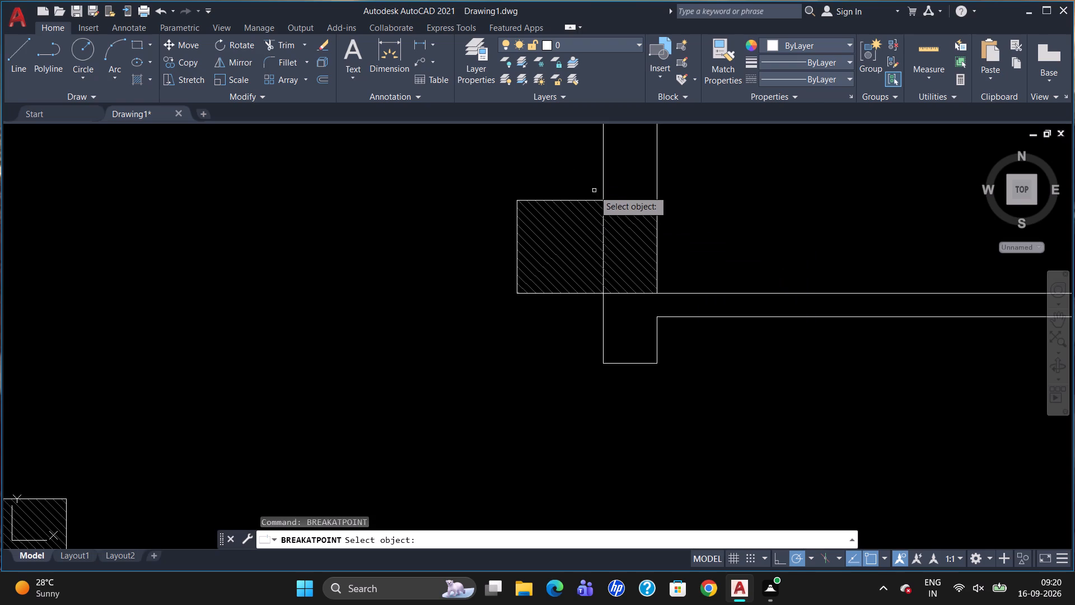
click(604, 193)
click(605, 201)
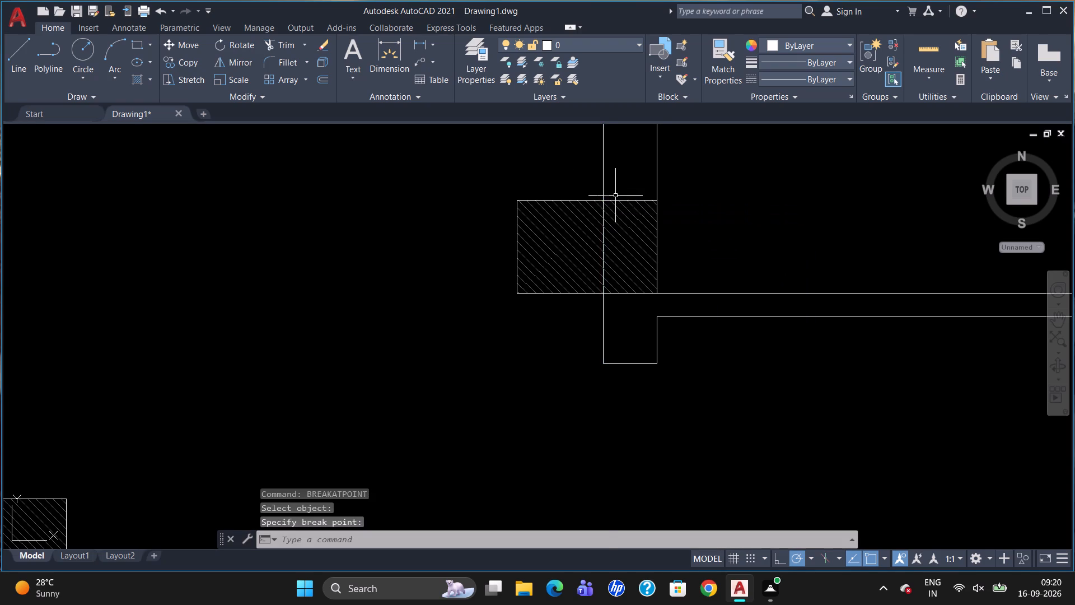
scroll(615, 196, down, 2)
scroll(616, 196, up, 2)
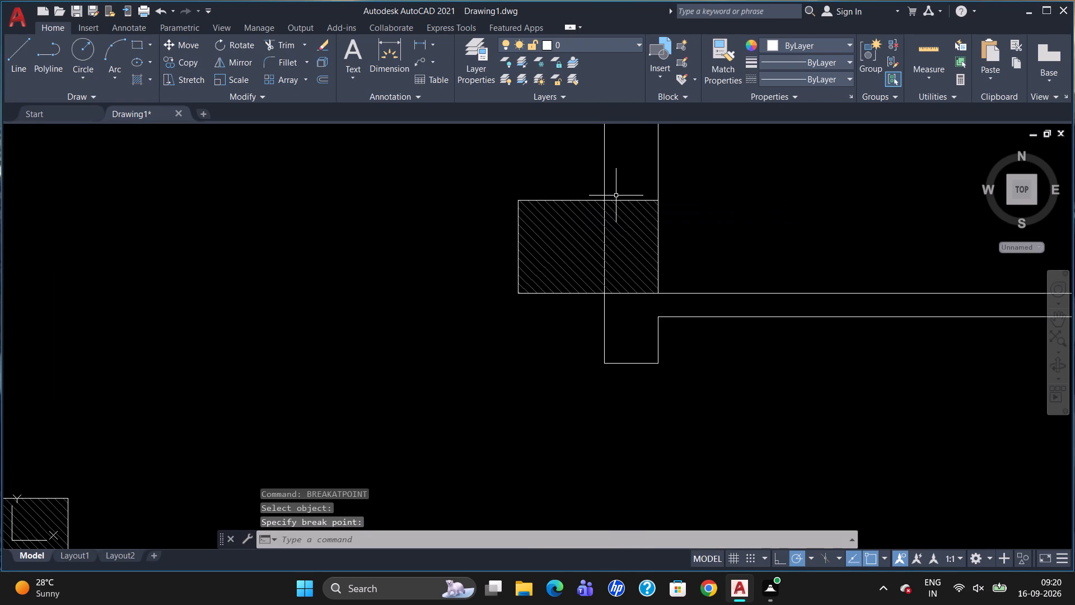
text(BR)
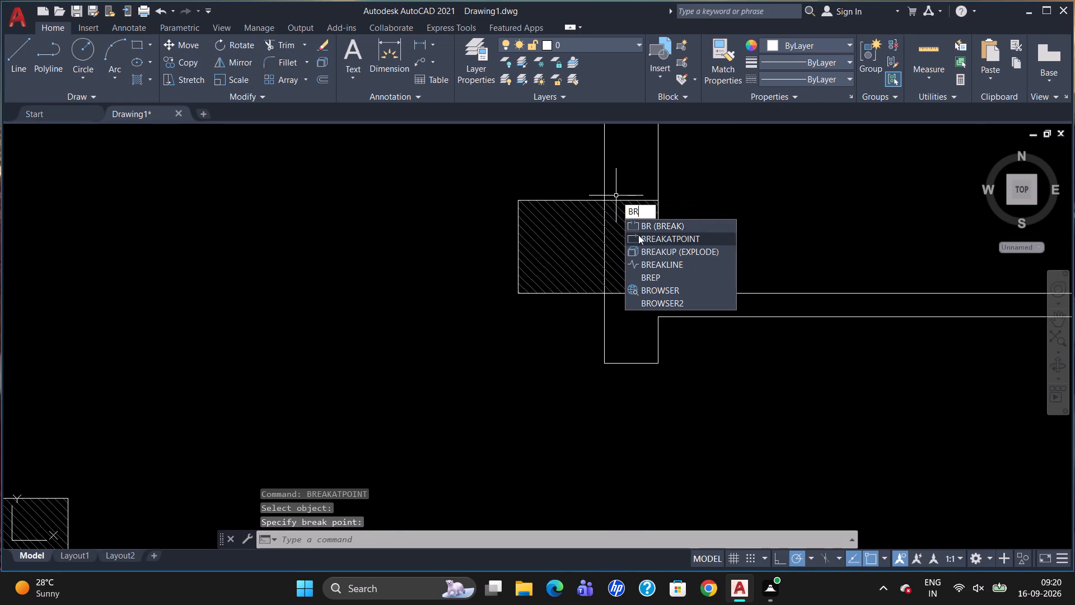
click(639, 236)
click(604, 300)
click(604, 291)
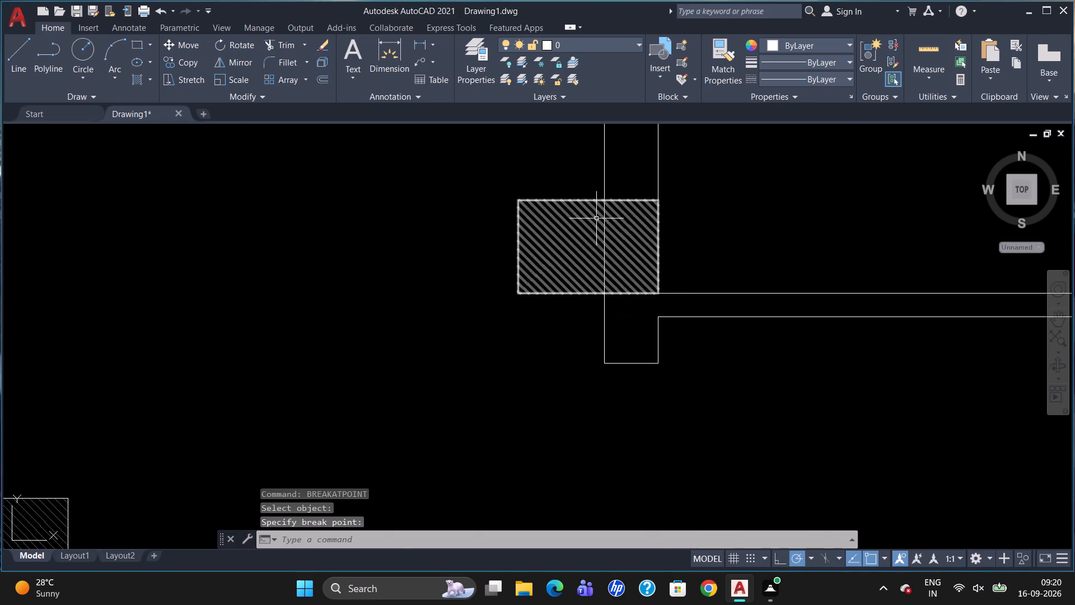
Delete the wall line segment that crosses the hatched column.
scroll(596, 218, up, 5)
click(688, 244)
scroll(563, 245, down, 4)
key(Delete)
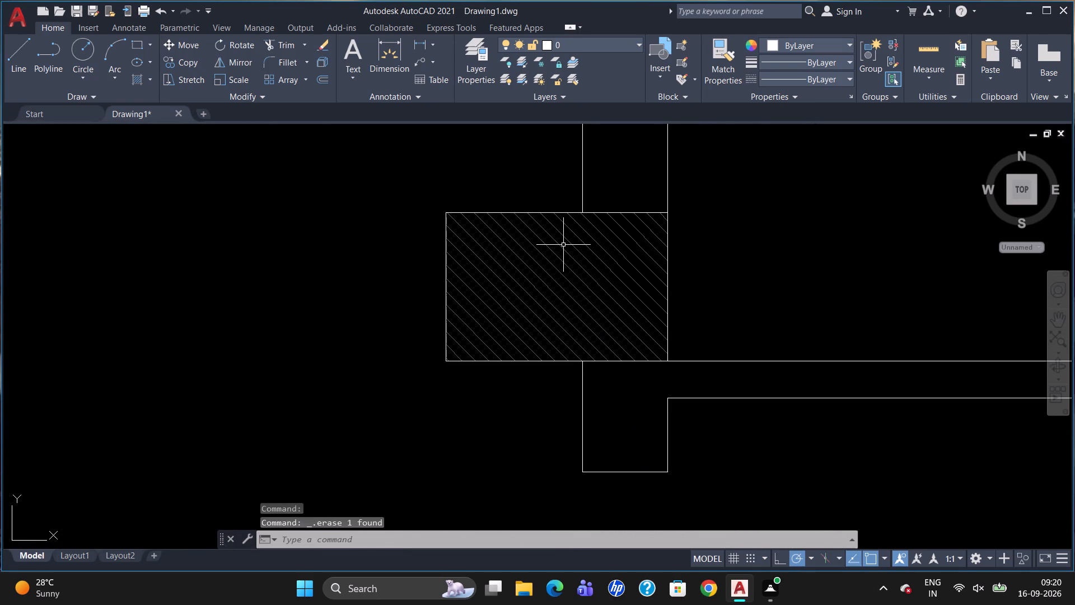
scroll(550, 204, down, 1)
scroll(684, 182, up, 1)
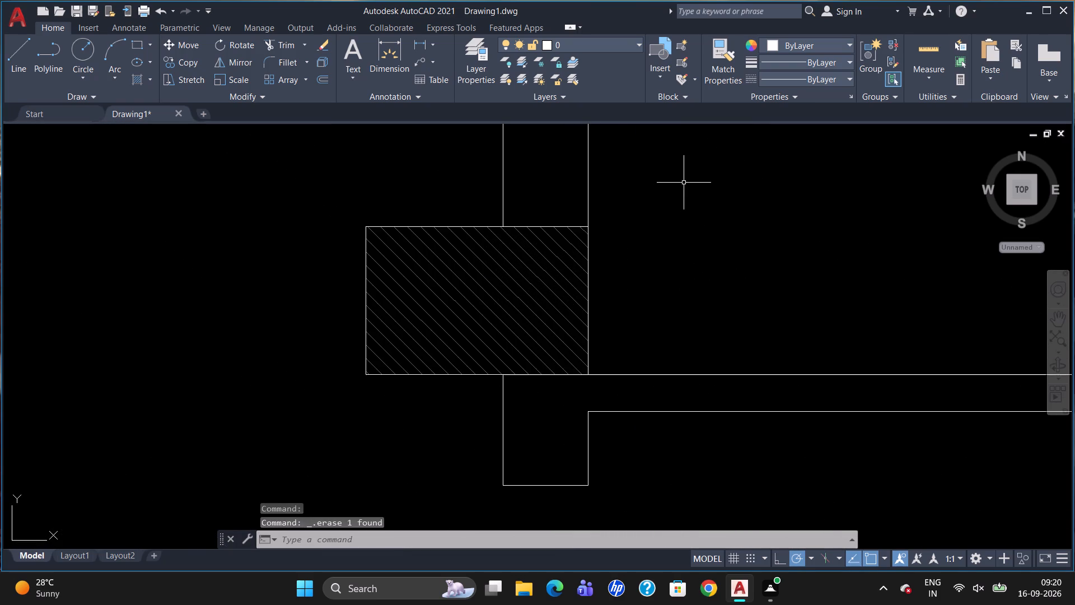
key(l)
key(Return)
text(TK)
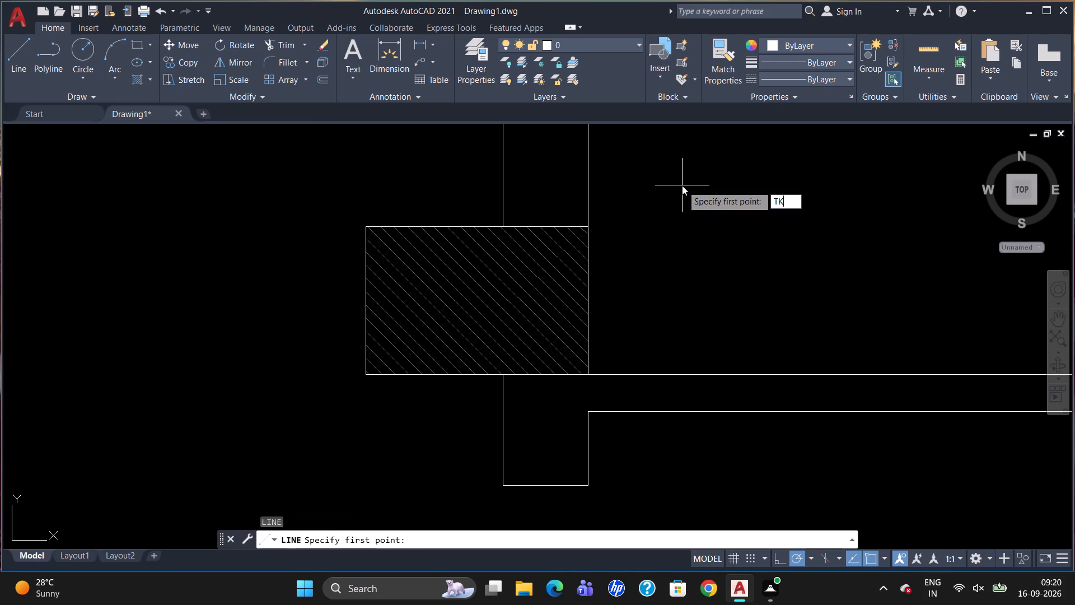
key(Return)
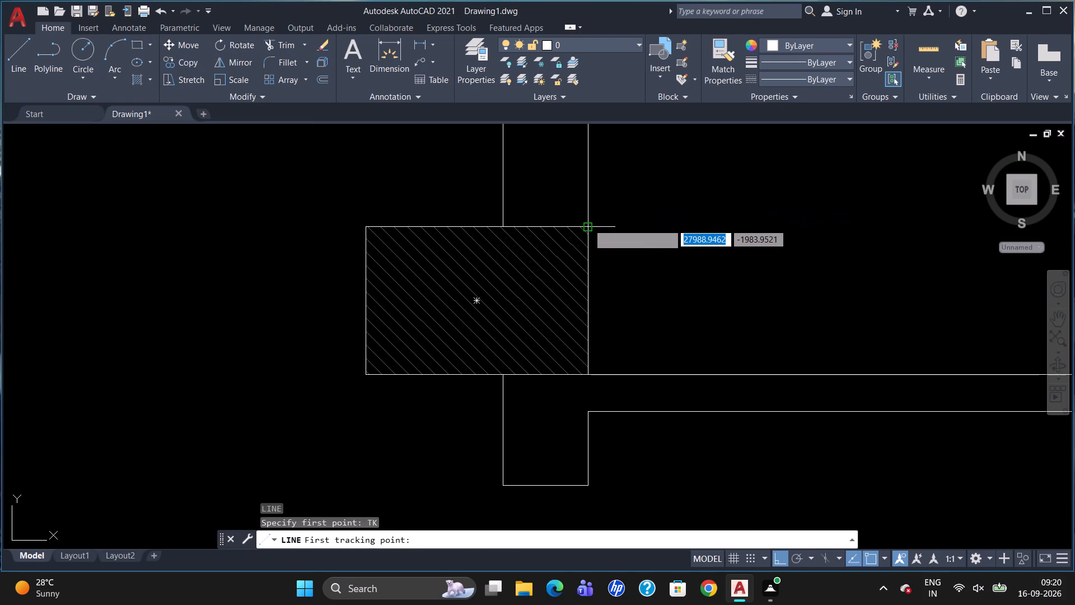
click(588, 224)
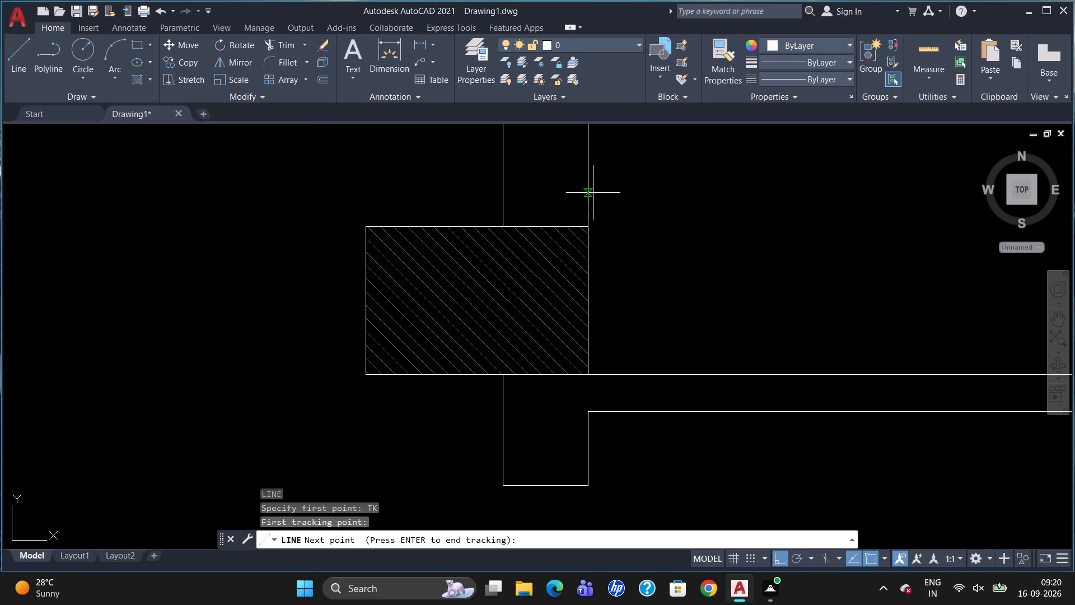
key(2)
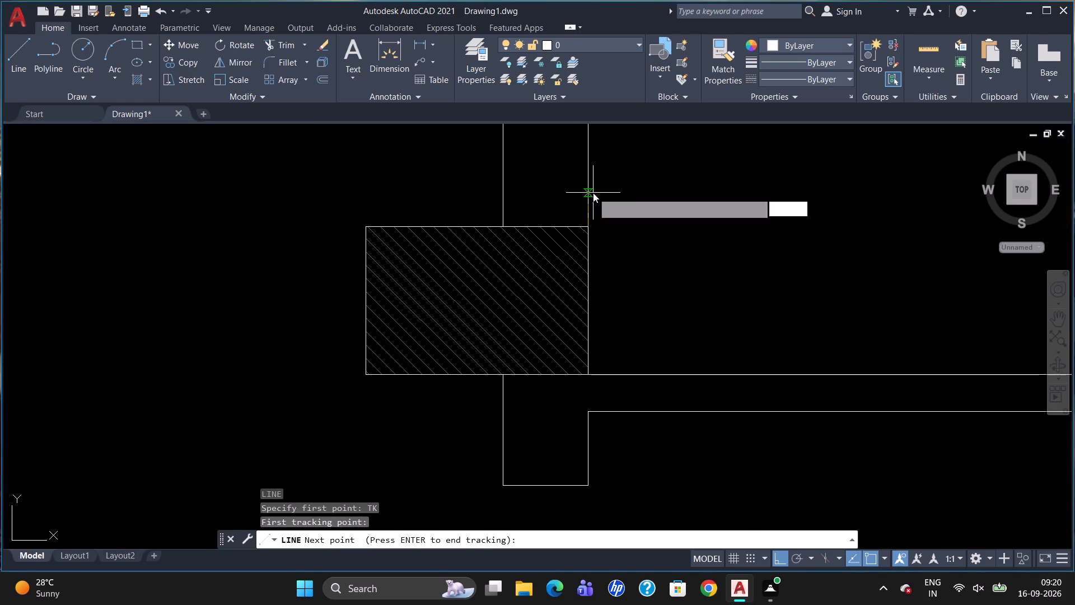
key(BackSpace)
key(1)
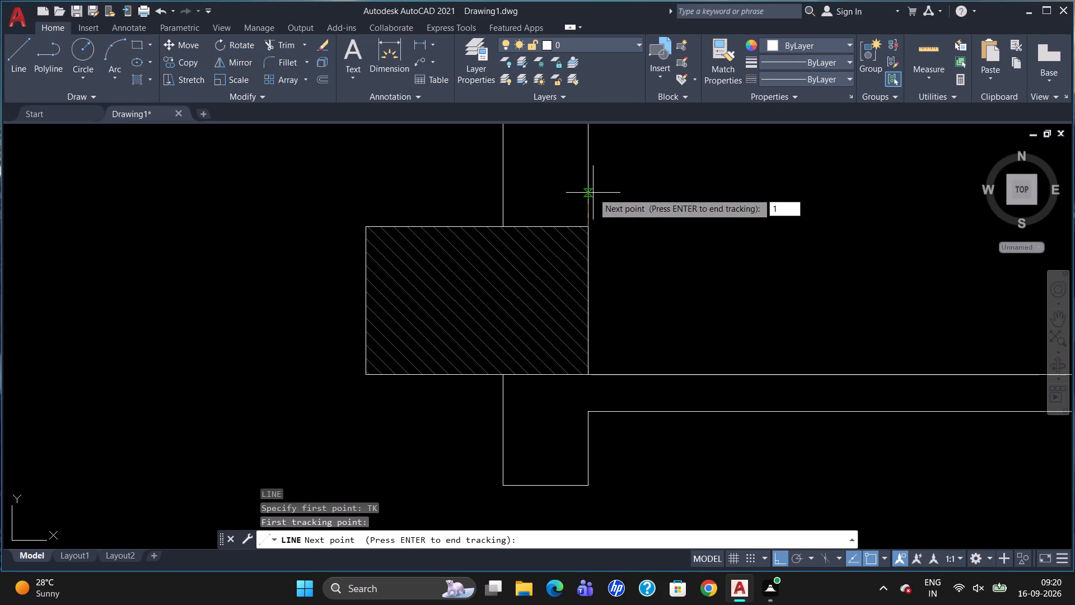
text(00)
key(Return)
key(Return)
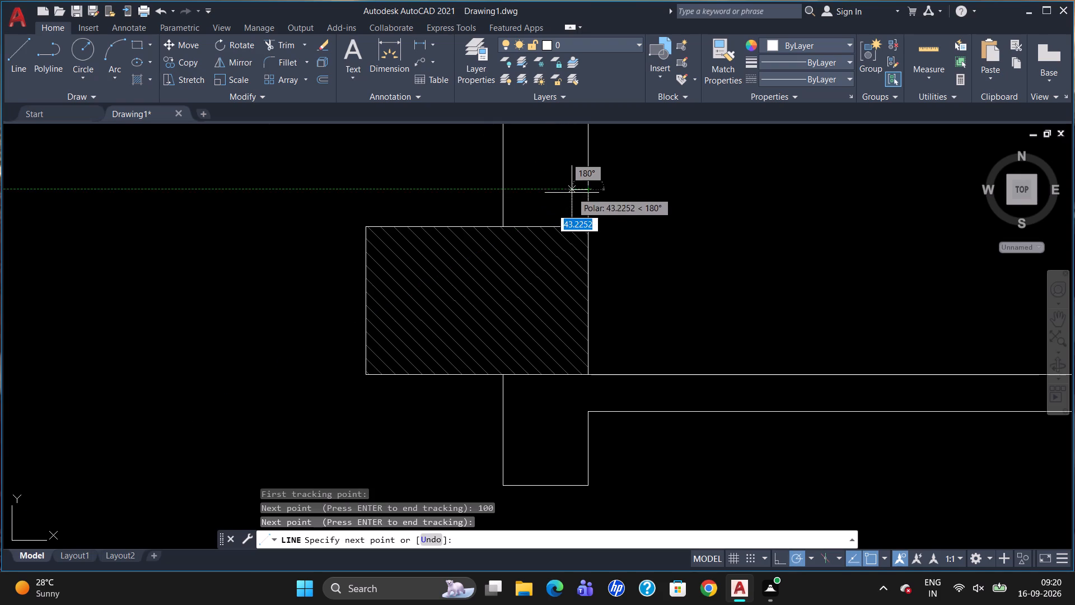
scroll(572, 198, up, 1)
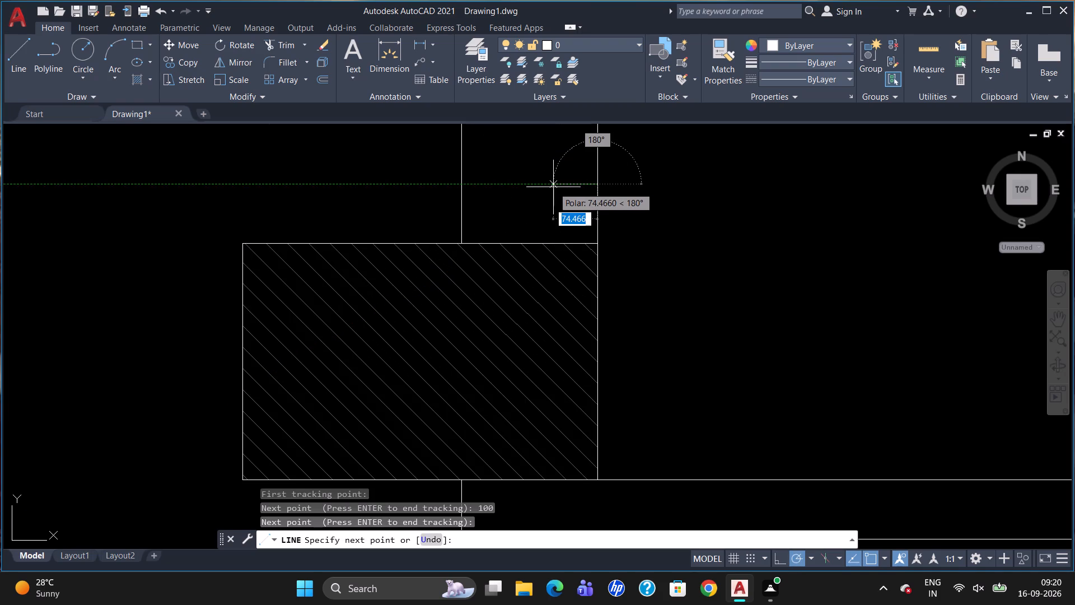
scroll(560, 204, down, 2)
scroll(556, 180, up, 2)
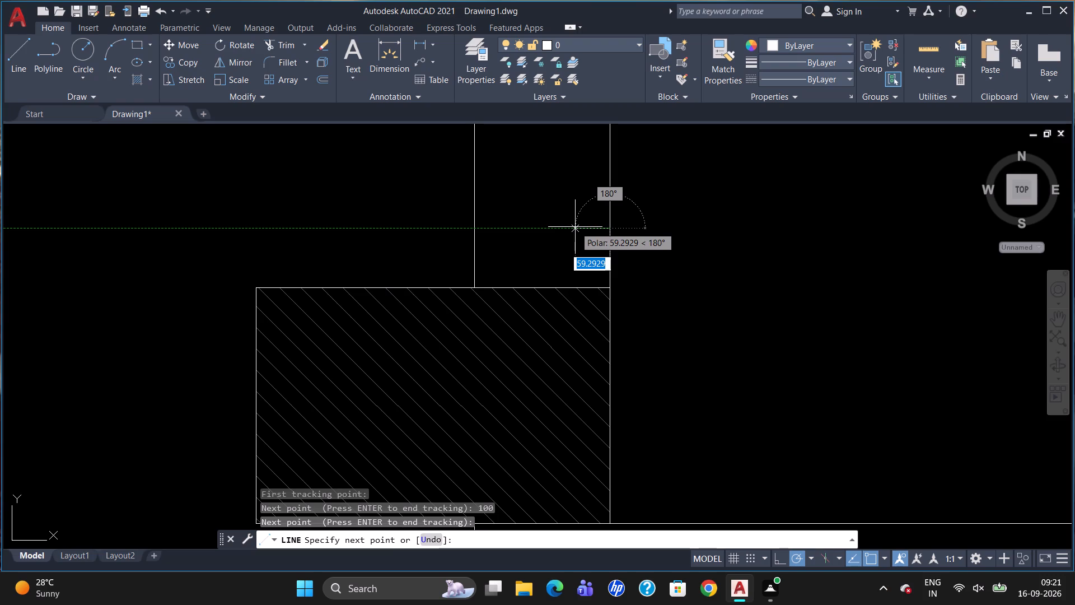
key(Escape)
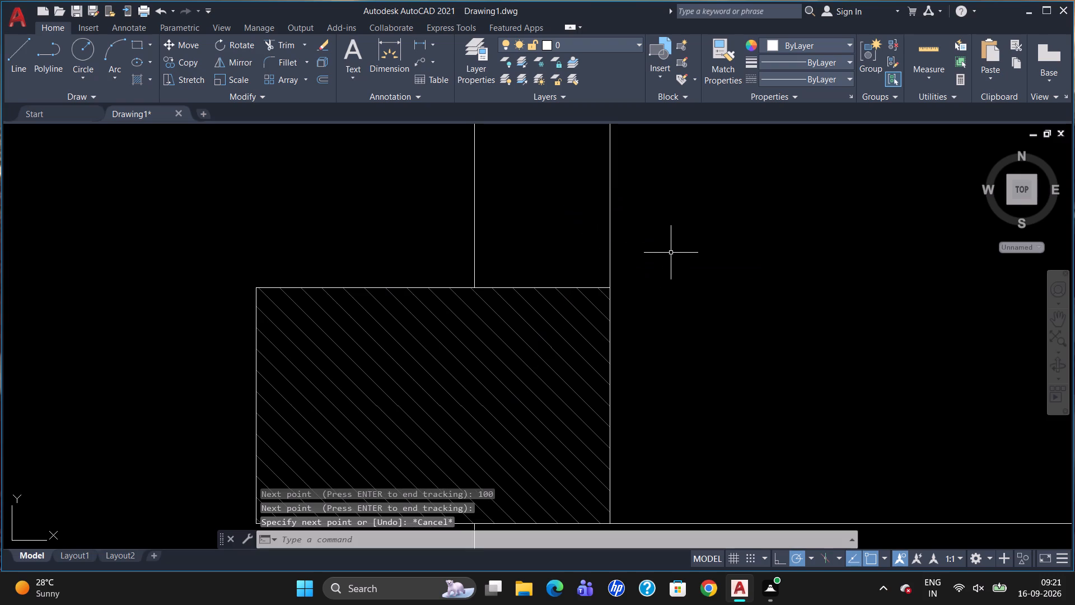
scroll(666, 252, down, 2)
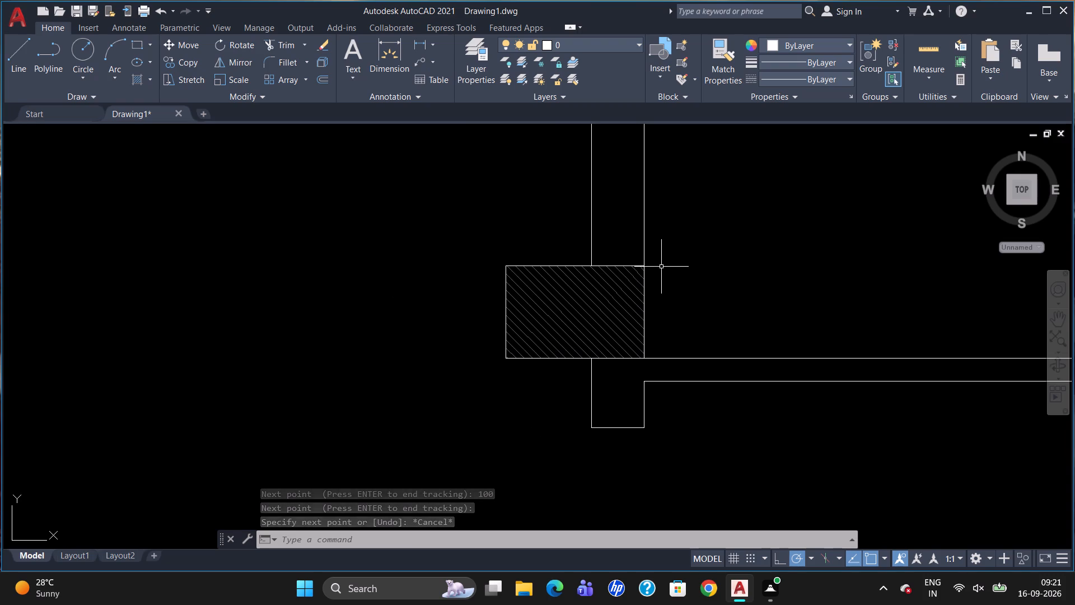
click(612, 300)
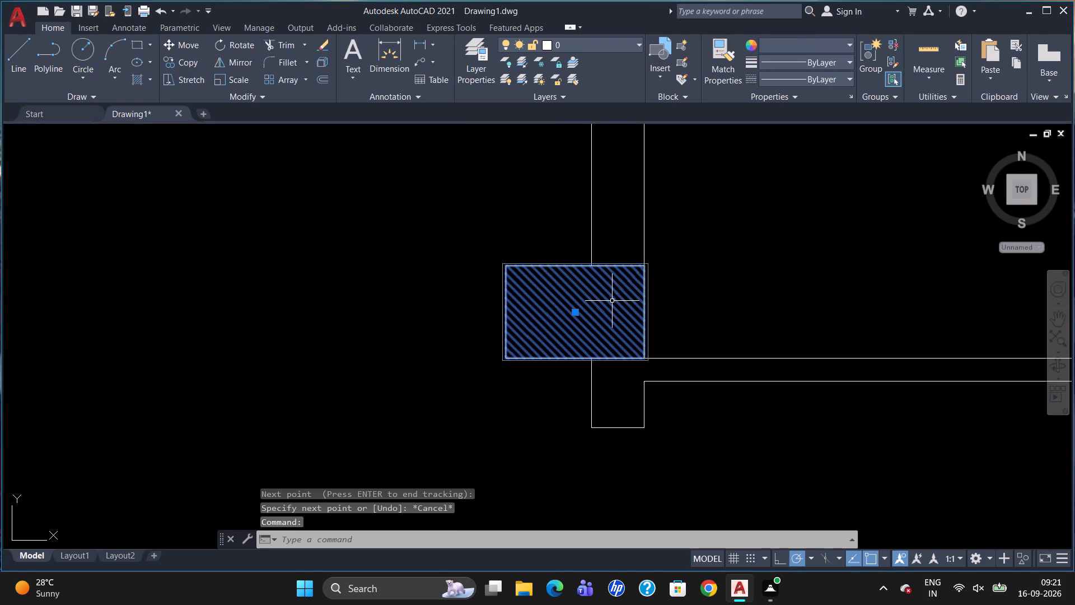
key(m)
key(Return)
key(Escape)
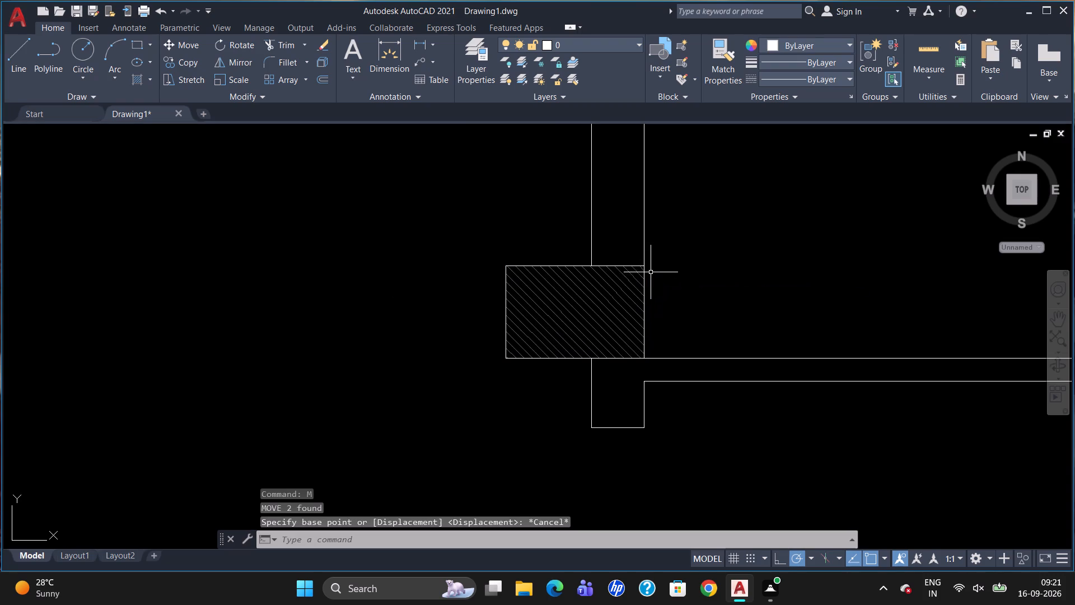
Draw a vertical guide line starting 100 to the east of the column's upper-right corner, down to the horizontal wall's upper line.
key(l)
key(Return)
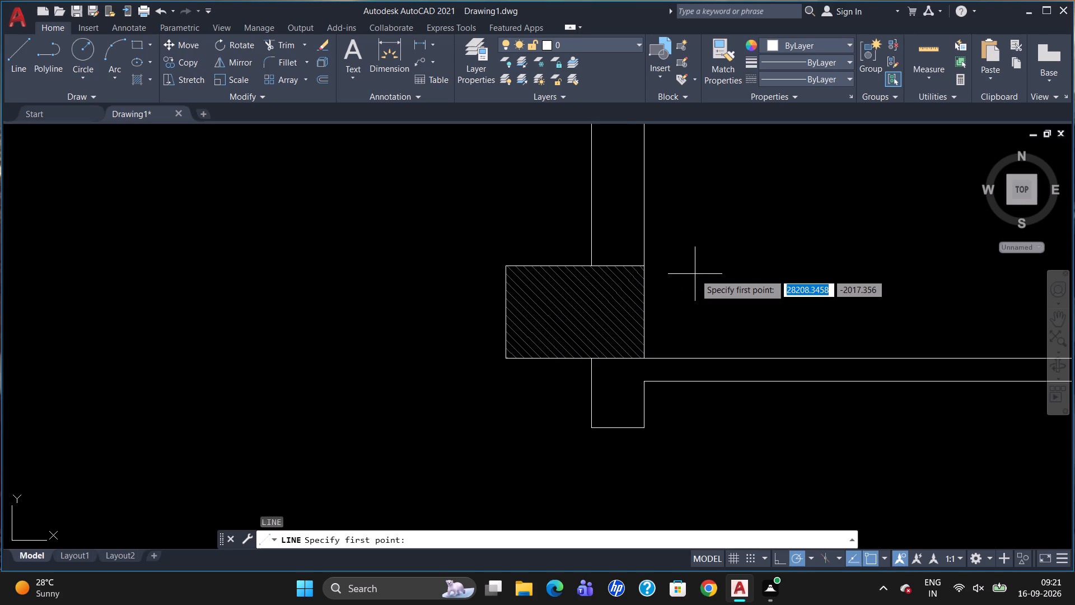
text(TK)
key(Return)
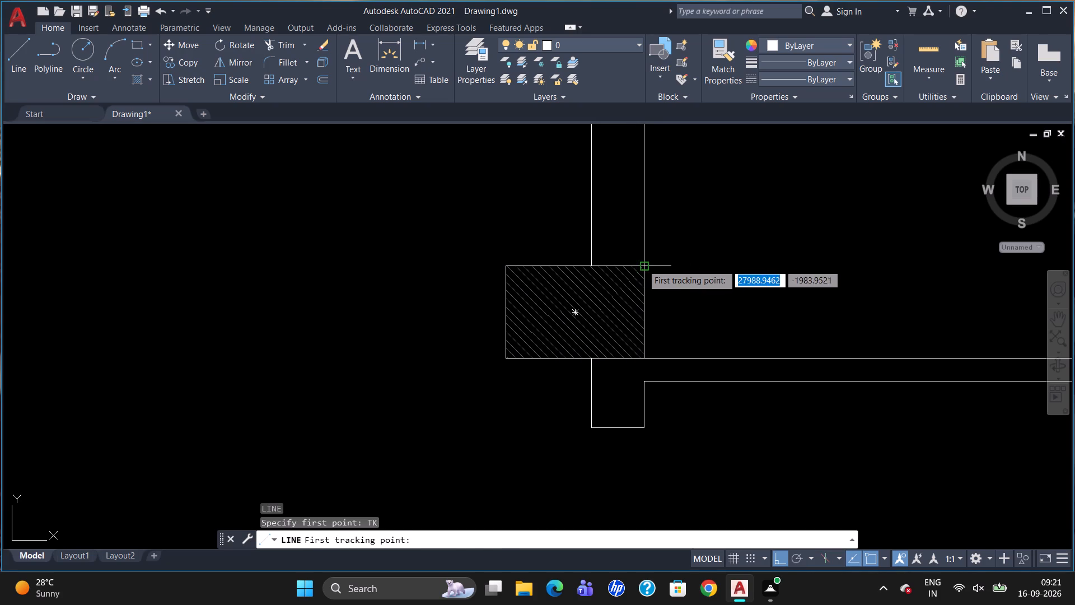
click(642, 264)
text(100)
key(Return)
key(Return)
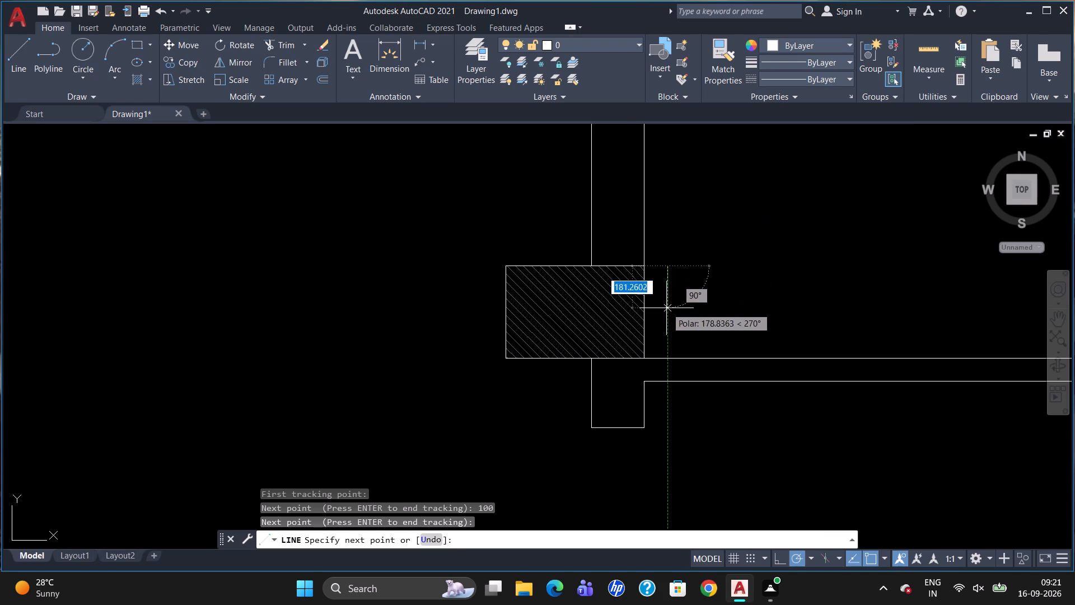
click(669, 356)
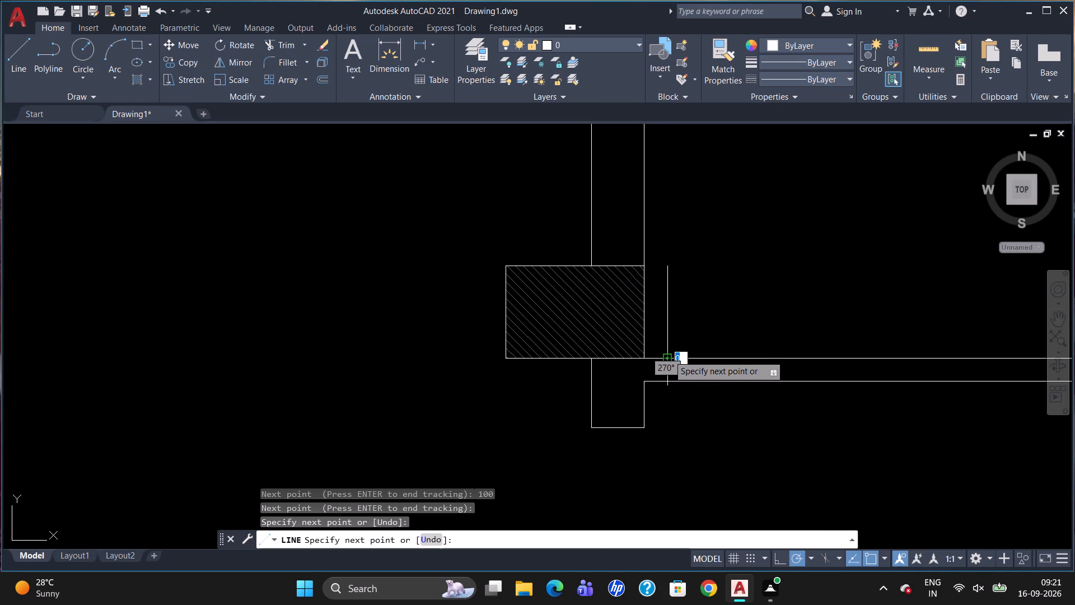
key(Escape)
Move the hatched column by its lower-right corner to the lower end of the guide line.
click(631, 321)
key(m)
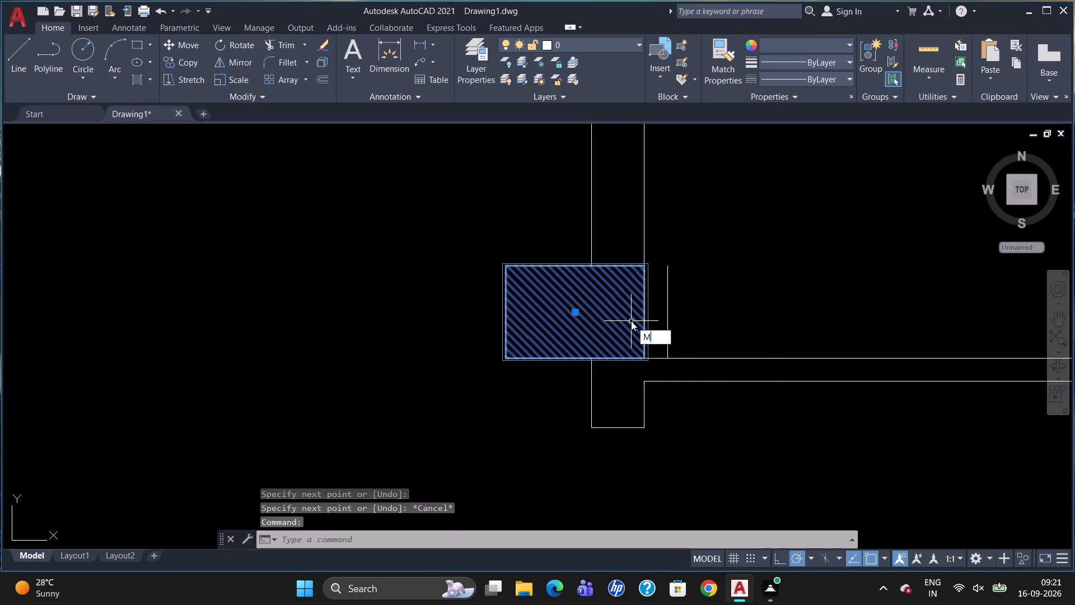
key(BackSpace)
key(m)
key(Return)
click(646, 355)
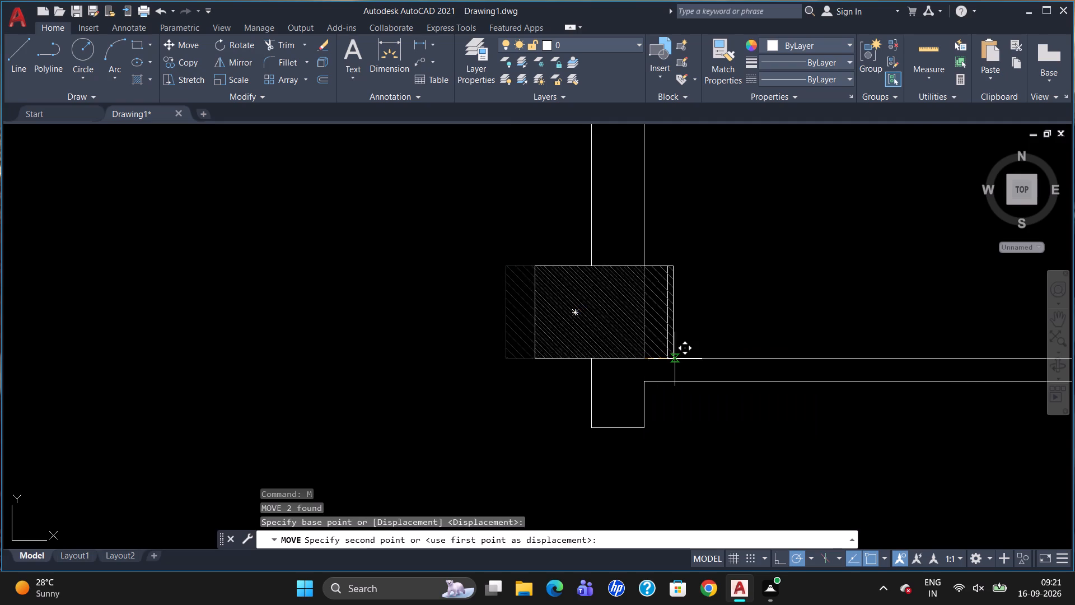
click(669, 358)
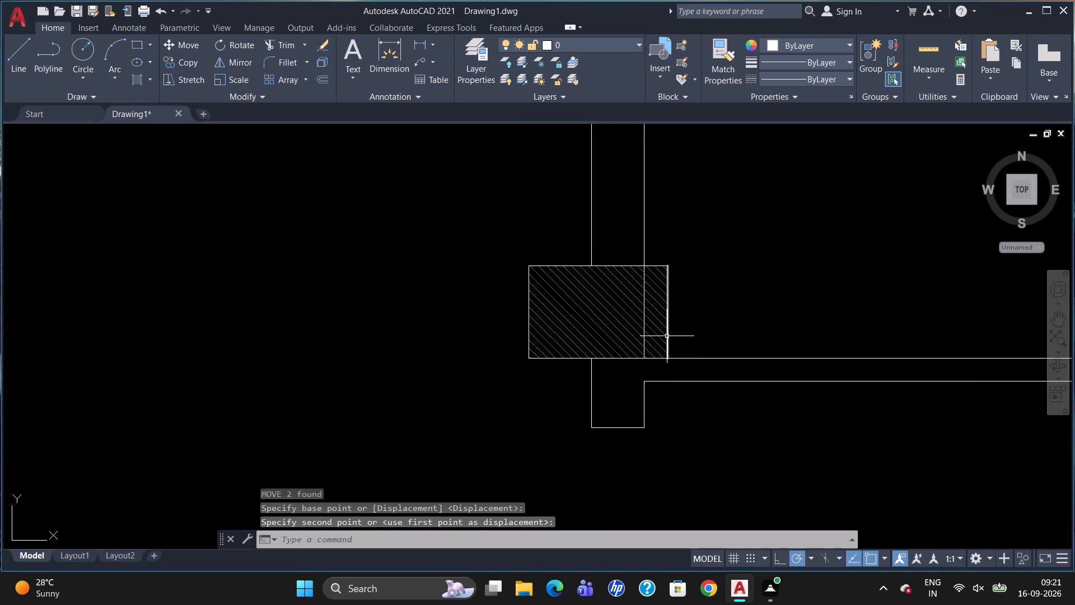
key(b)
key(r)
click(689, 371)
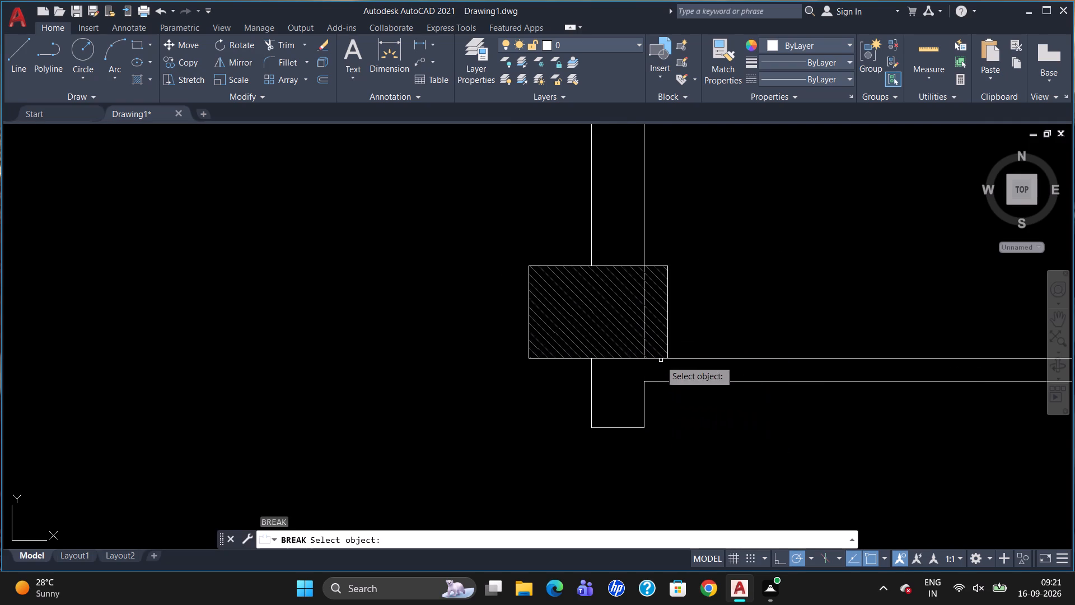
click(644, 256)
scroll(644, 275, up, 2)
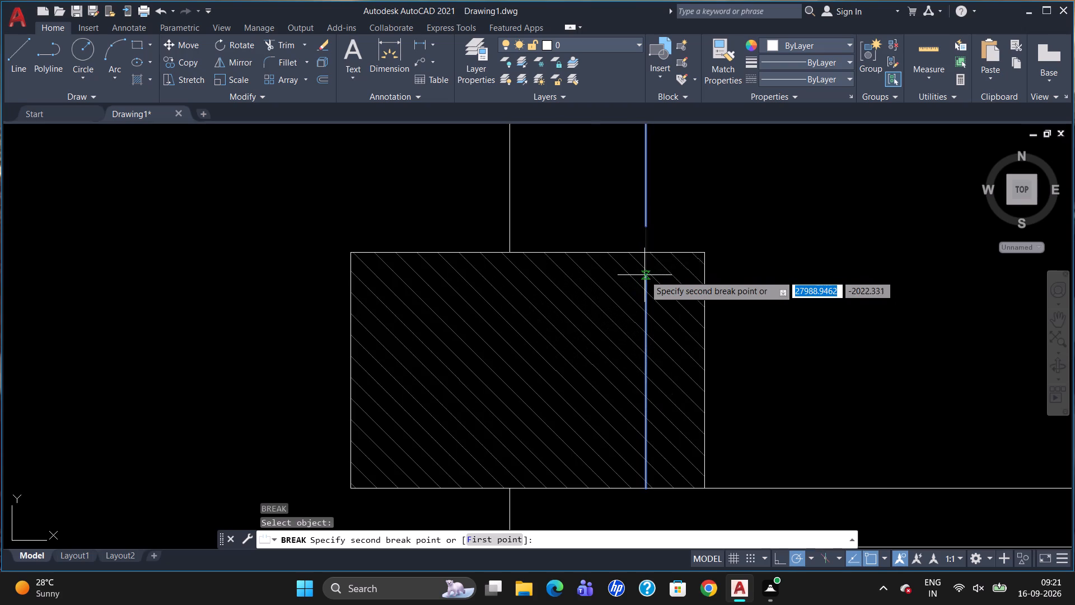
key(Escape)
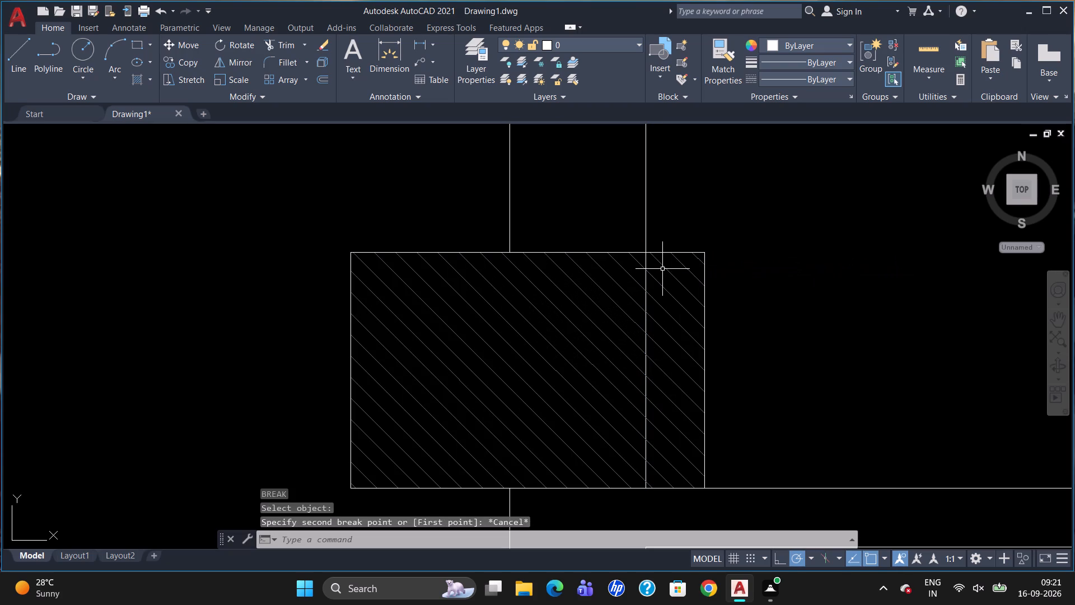
Break the west wall's inner line at the column's top edge and delete the segment crossing the column.
key(b)
key(r)
click(690, 306)
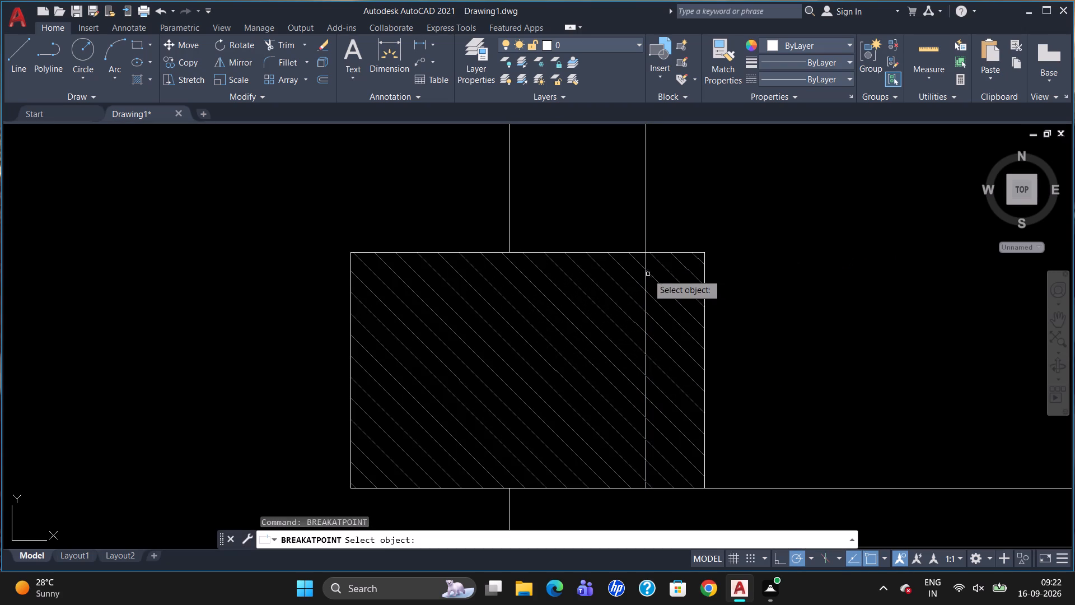
click(646, 264)
click(646, 249)
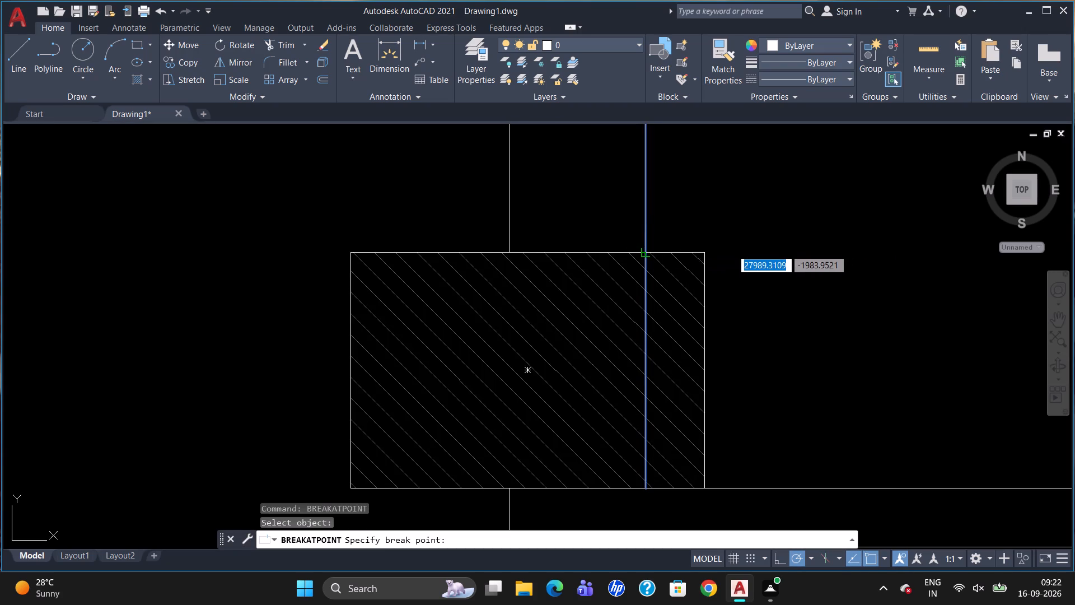
click(647, 260)
key(Delete)
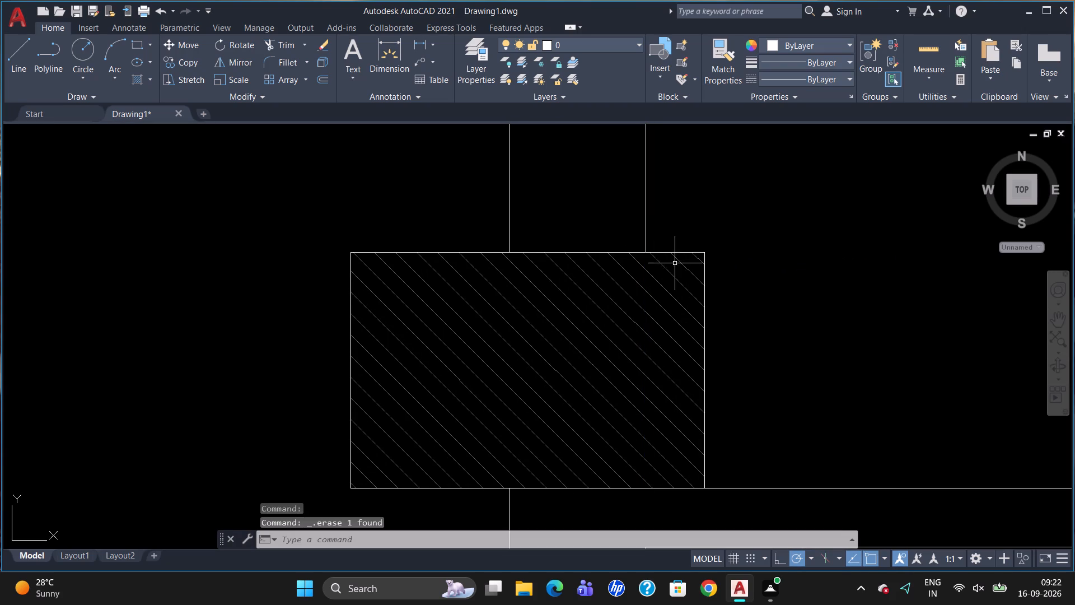
Draw a line 100 upward from the column's upper-right corner and continue it west to the wall's inner line.
scroll(685, 295, down, 1)
key(l)
key(Return)
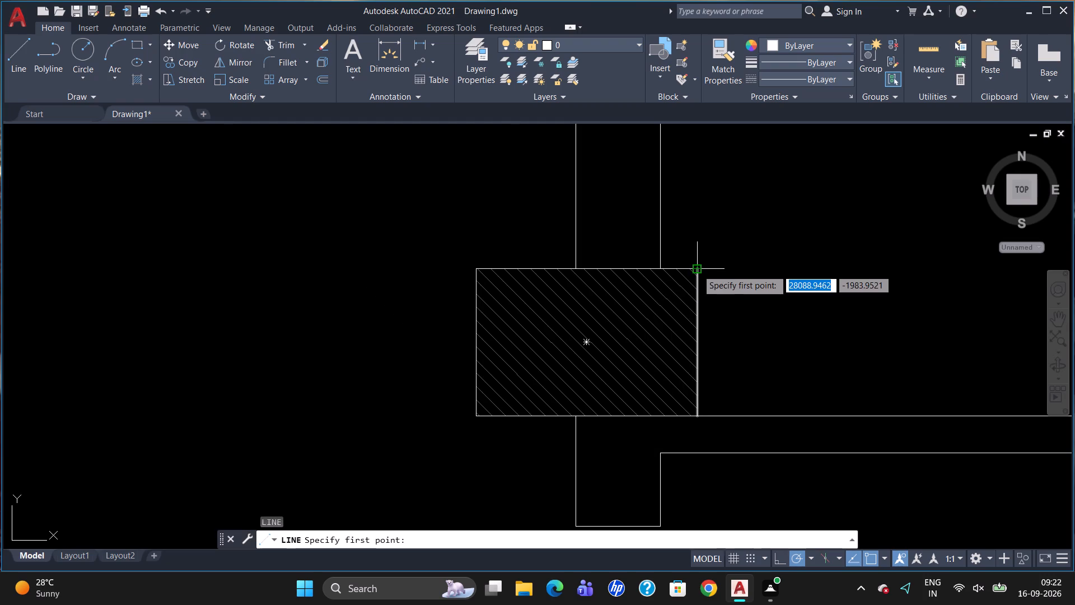
click(697, 269)
text(100)
key(Return)
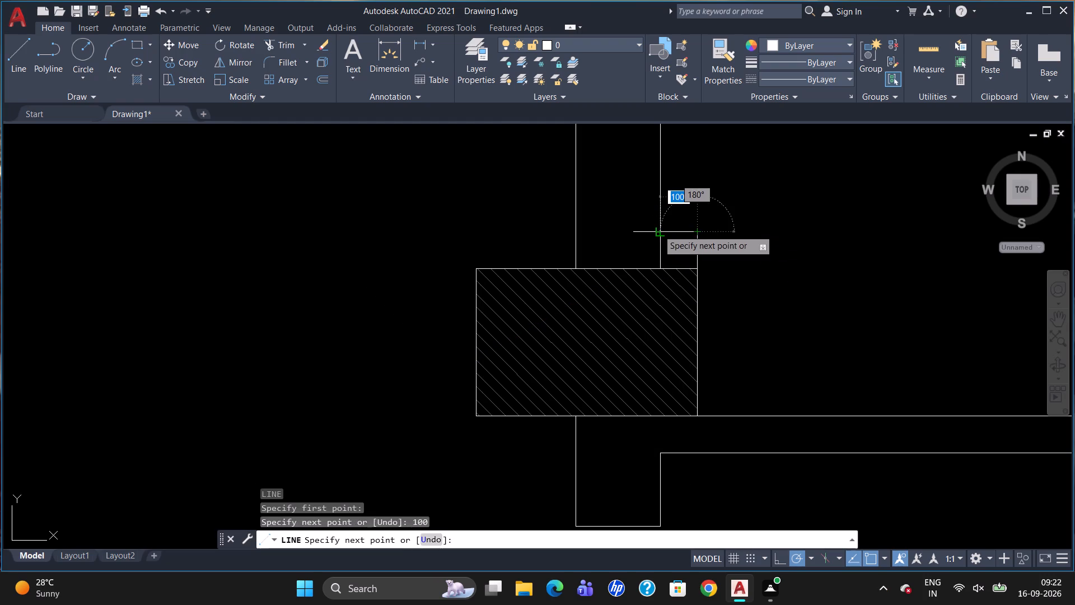
click(658, 229)
key(Escape)
Trim the wall's inner line between the new horizontal line and the column's top edge.
text(TR)
key(Return)
key(Return)
click(661, 249)
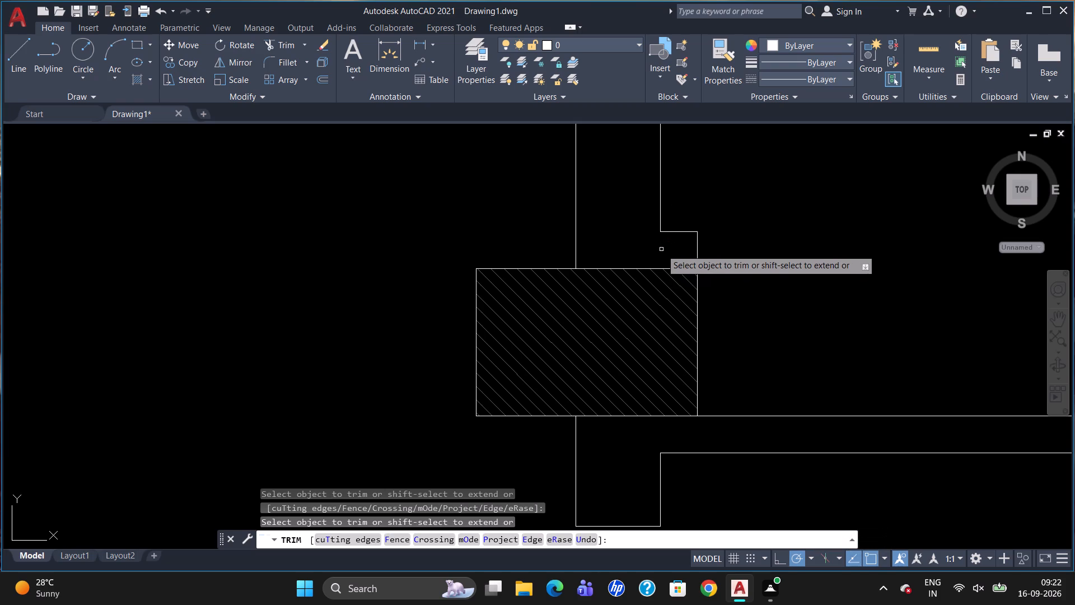
key(Escape)
Check the vertical distance from the new projection's upper corner to the column's lower-right corner with a temporary linear dimension, and delete it.
scroll(644, 244, down, 2)
scroll(609, 272, down, 3)
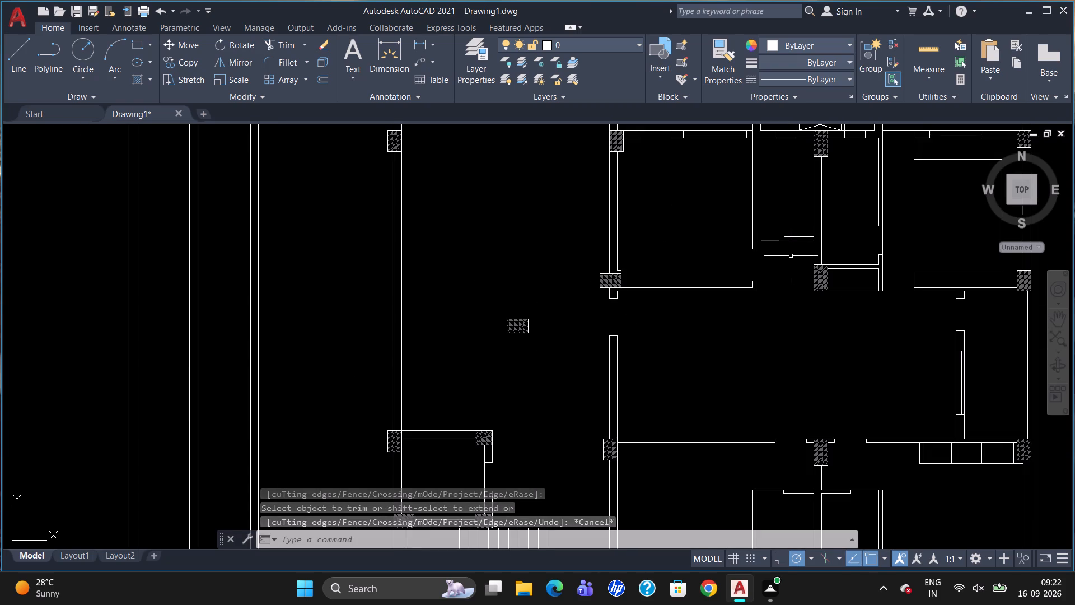
scroll(664, 289, up, 2)
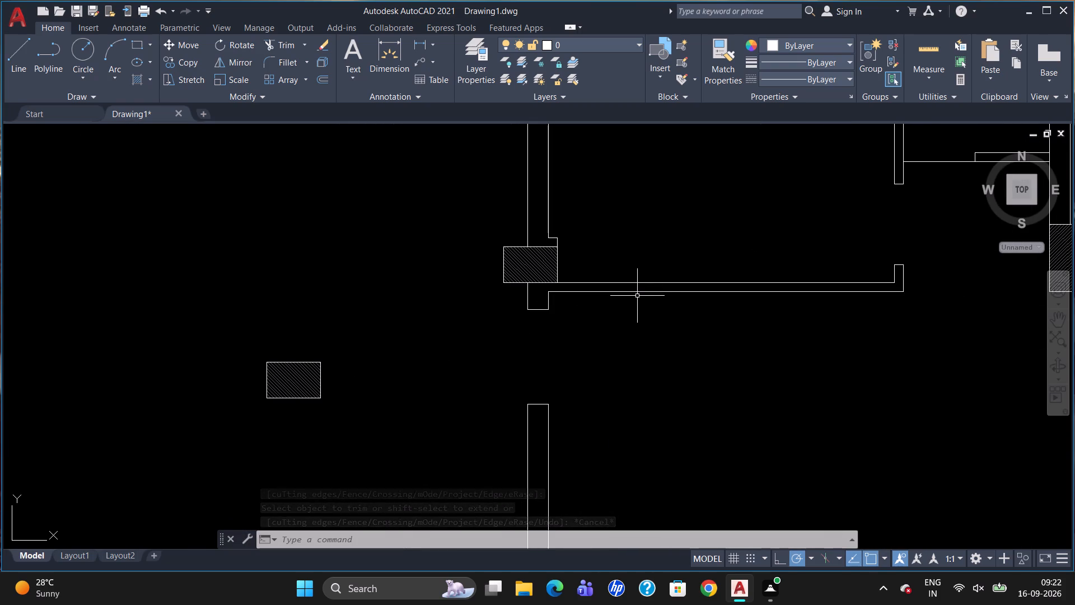
text(DLI)
key(Return)
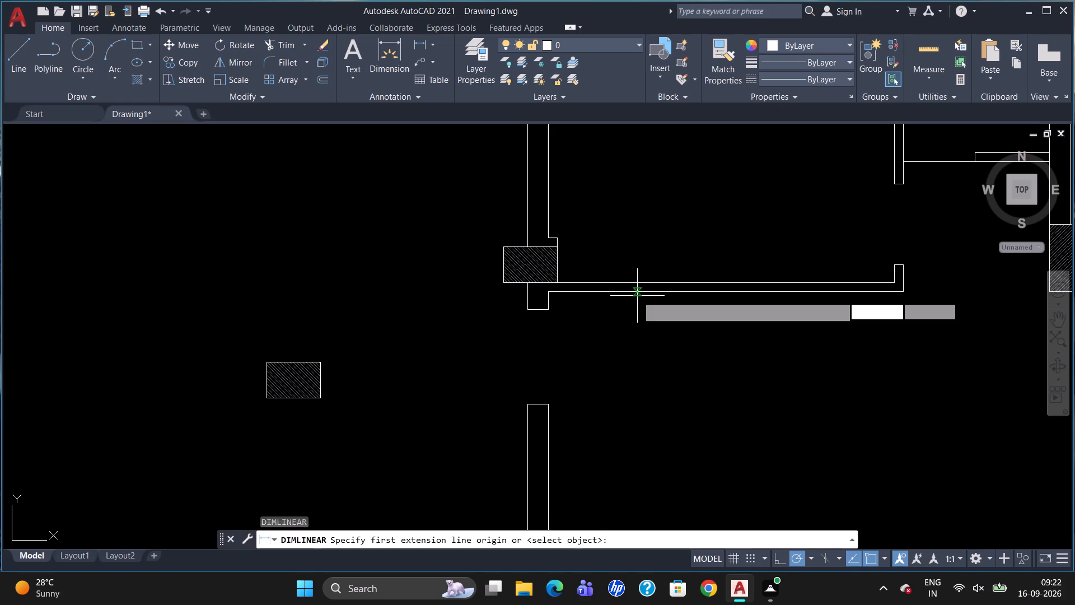
click(562, 239)
click(558, 278)
click(587, 276)
click(585, 267)
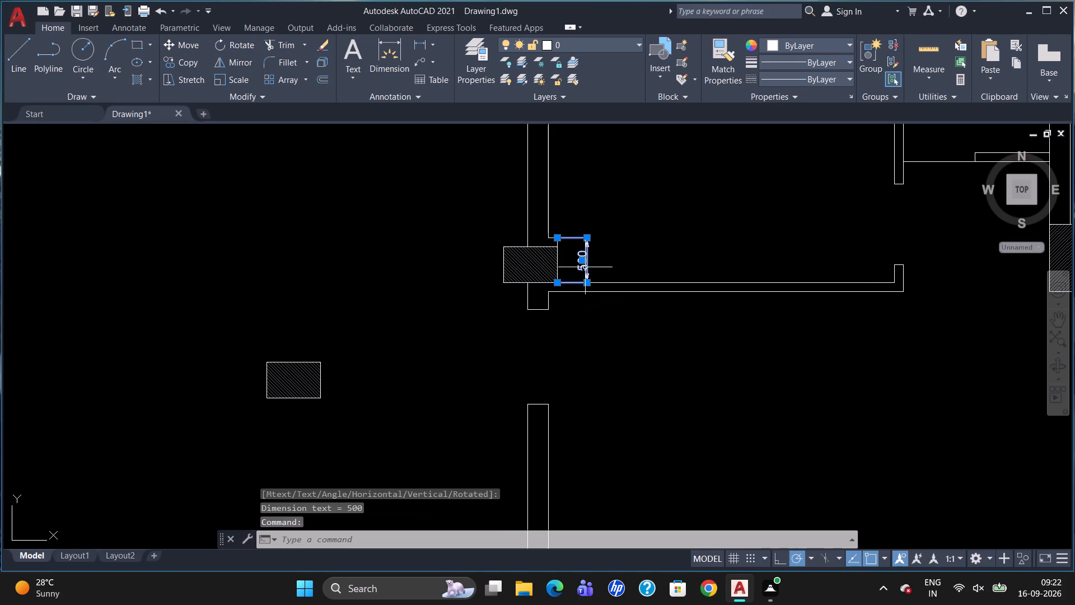
key(Delete)
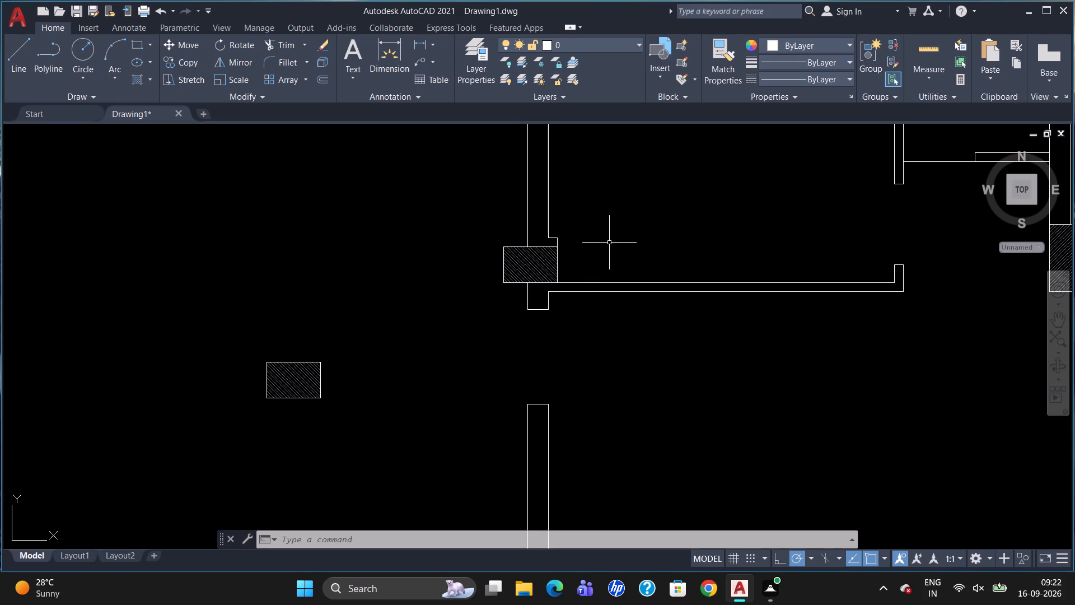
Draw a line 2775 east from the projection's upper-right corner and continue it down to the horizontal wall's upper line.
key(l)
key(Return)
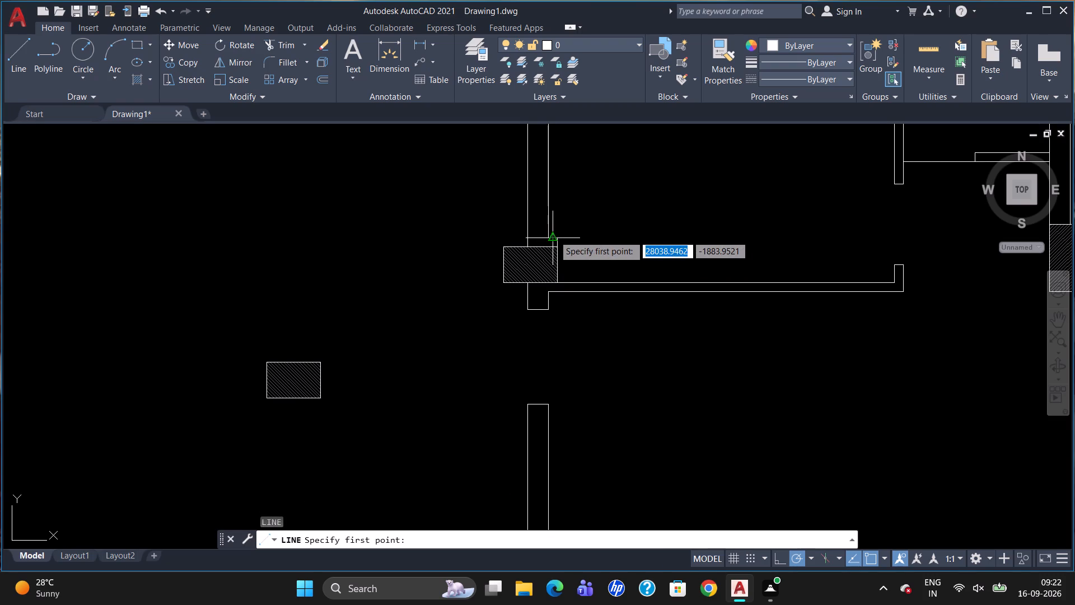
scroll(563, 236, up, 3)
drag(546, 248, 546, 248)
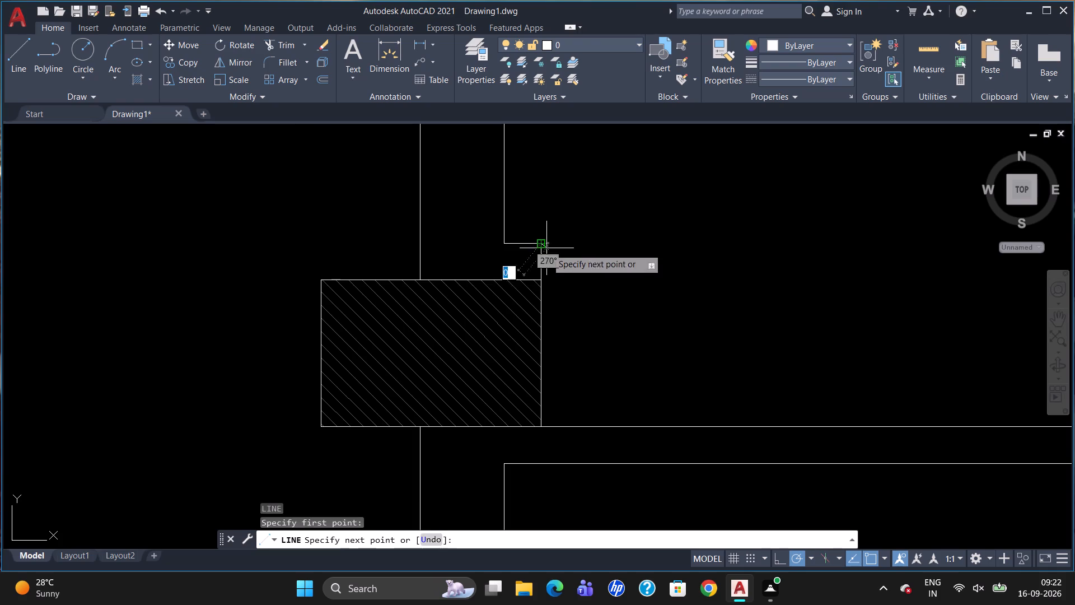
drag(546, 248, 558, 250)
scroll(645, 239, down, 2)
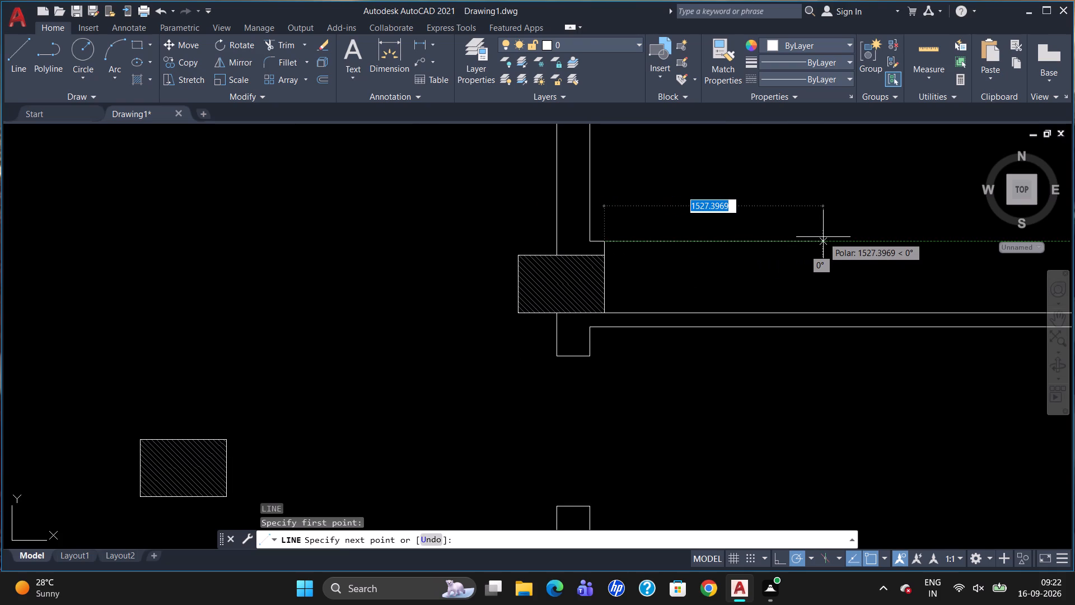
key(2)
text(775)
key(Return)
scroll(903, 325, down, 1)
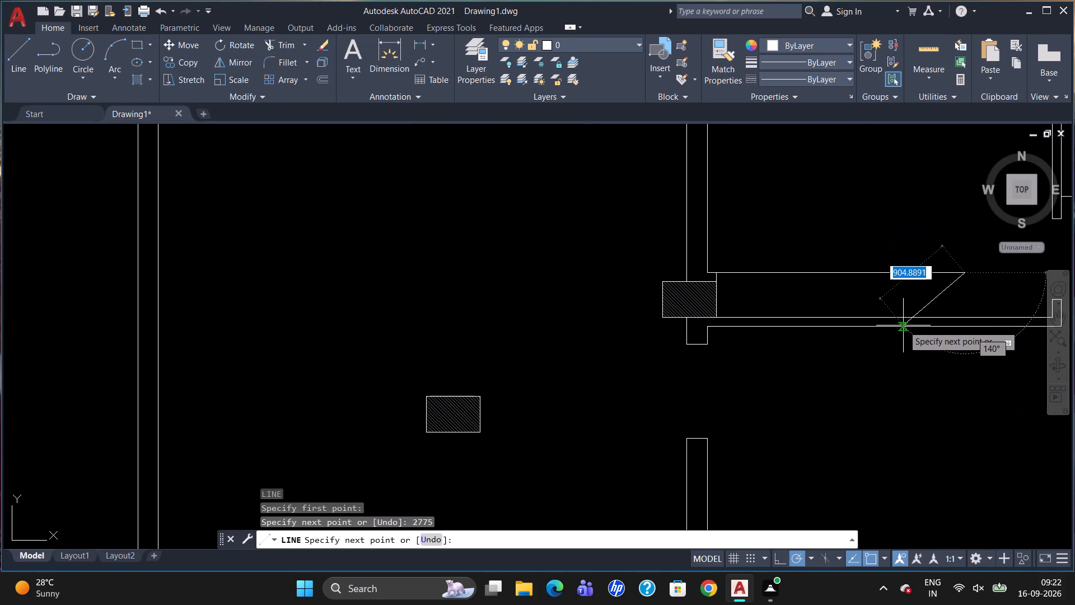
click(967, 318)
key(Escape)
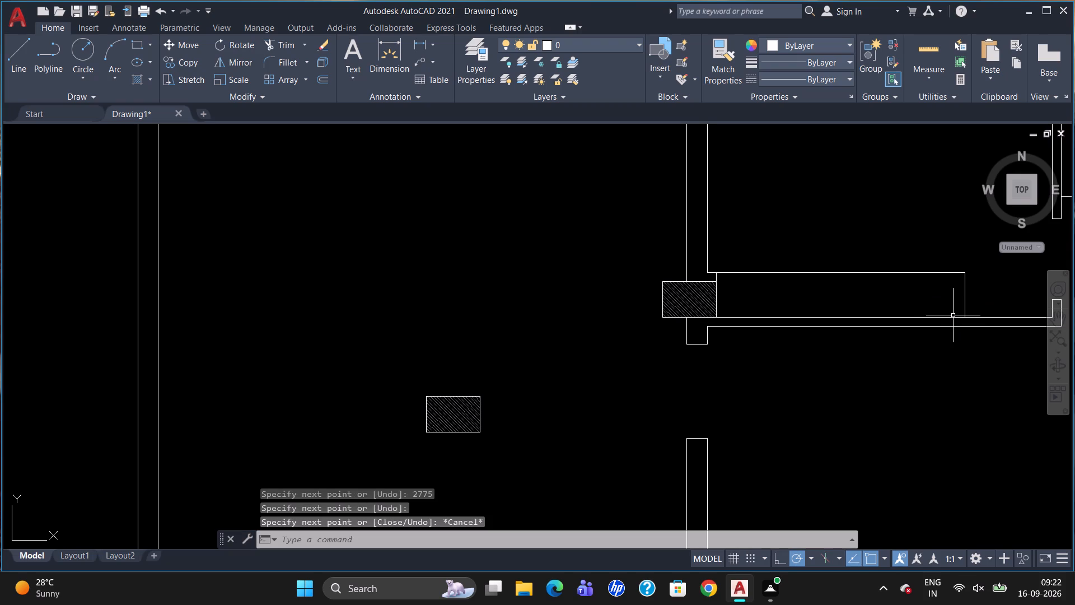
Offset the new outline's east end line 100 inward to the west.
key(o)
key(Return)
text(10)
key(0)
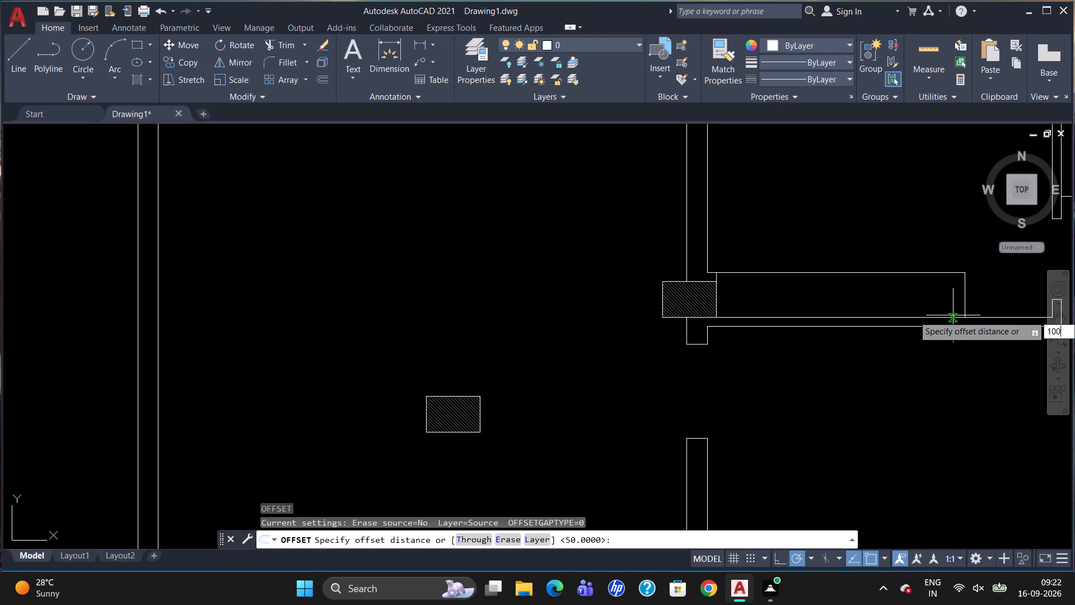
key(Return)
click(965, 297)
click(938, 306)
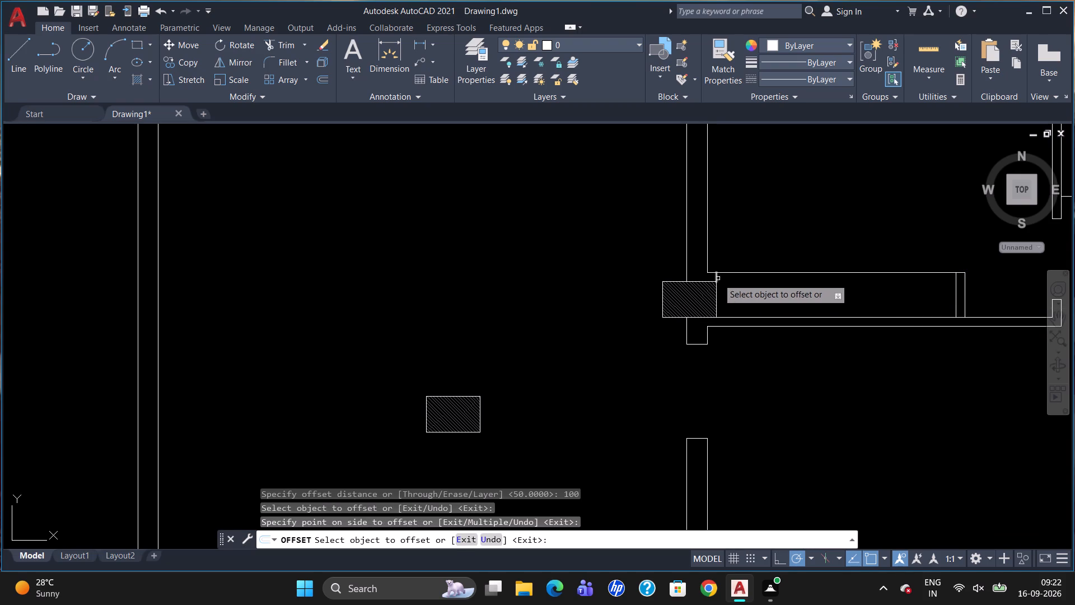
key(Escape)
Draw a vertical line 100 east of the projection's upper-right corner, from the outline's top line down to the wall line.
key(l)
key(Return)
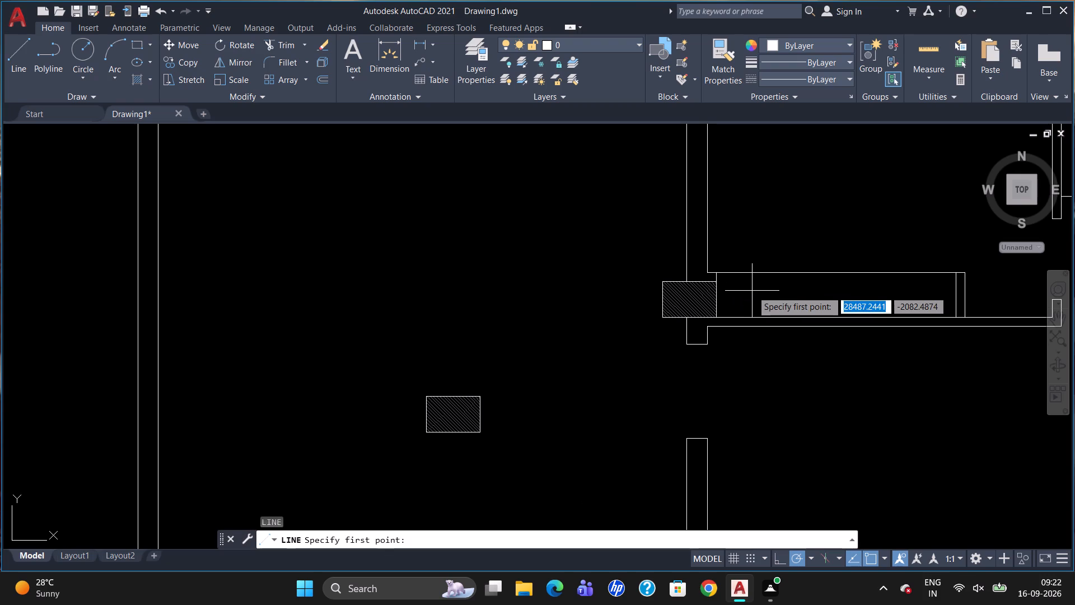
text(TJ)
key(BackSpace)
key(k)
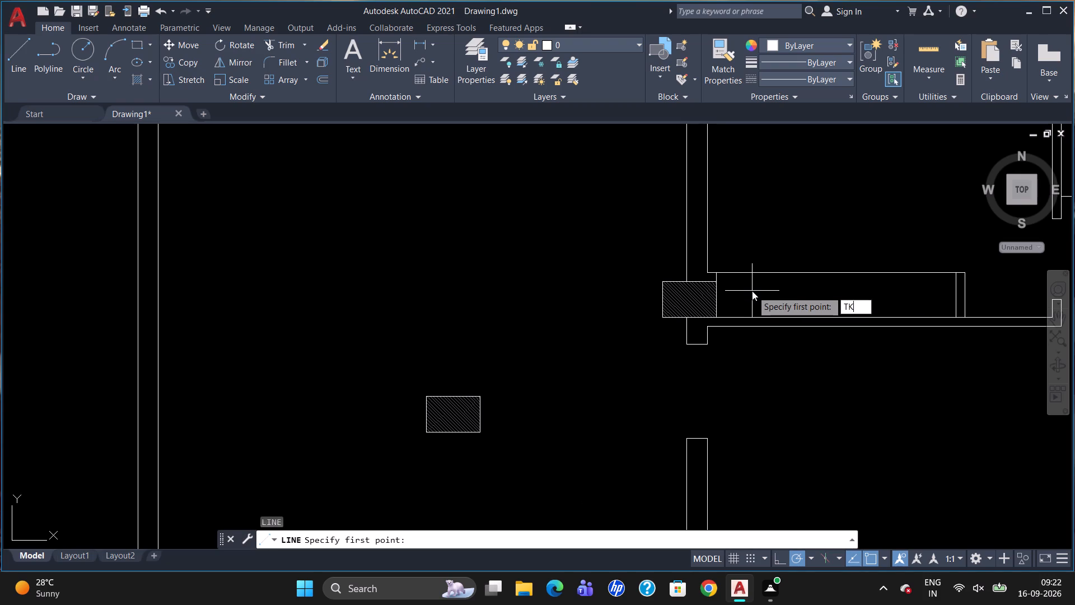
key(Return)
drag(719, 275, 726, 278)
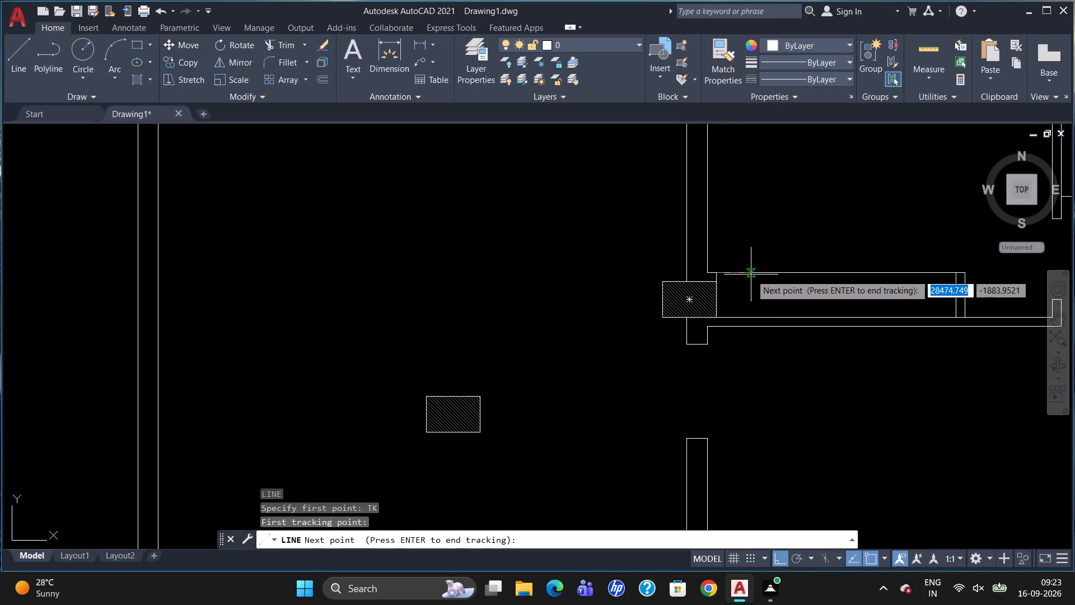
text(10)
key(0)
key(Return)
key(Return)
scroll(729, 313, up, 1)
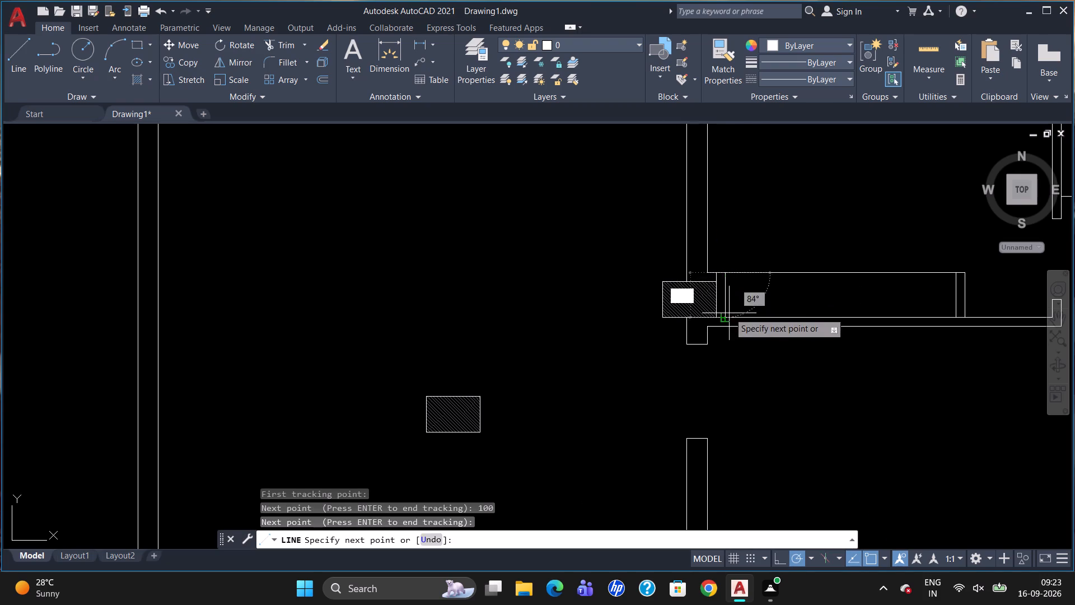
scroll(729, 313, up, 1)
click(719, 324)
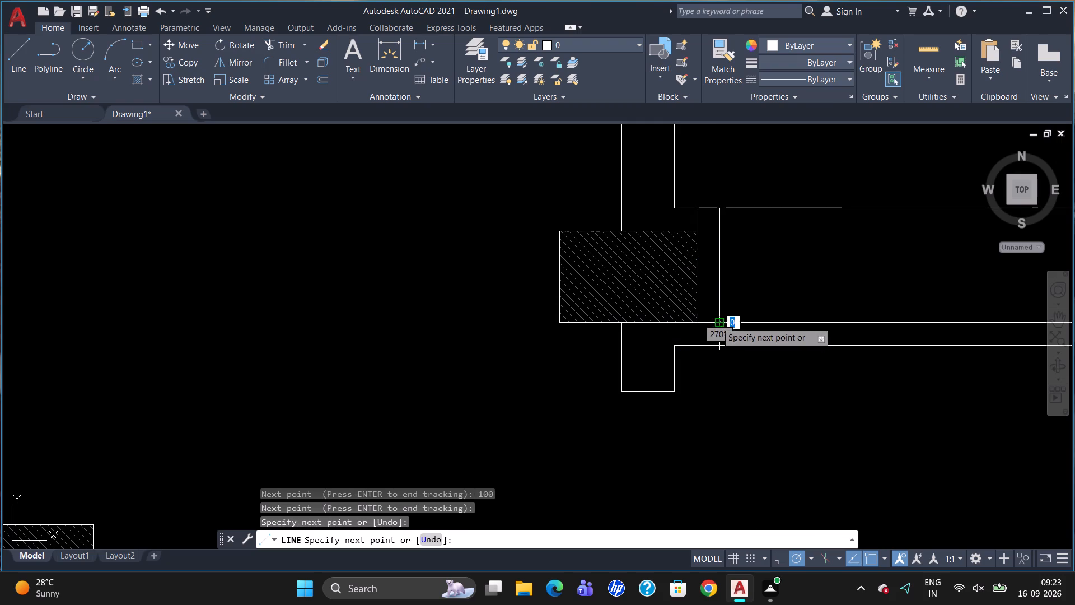
scroll(646, 283, down, 2)
key(Escape)
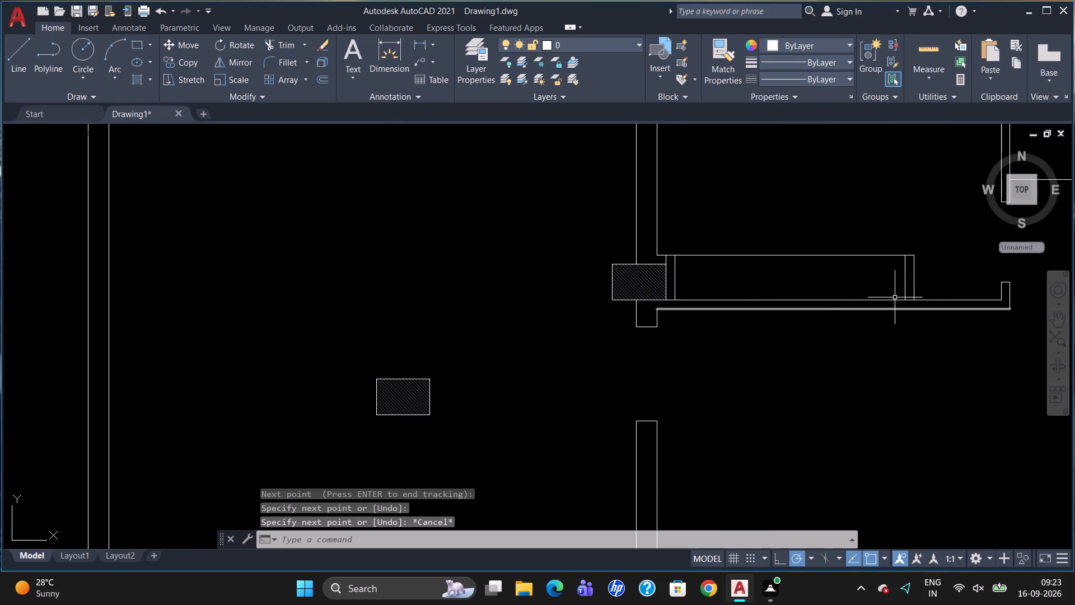
Break the outline's top line at the tops of the two inner end verticals using Break at Point.
text(BR)
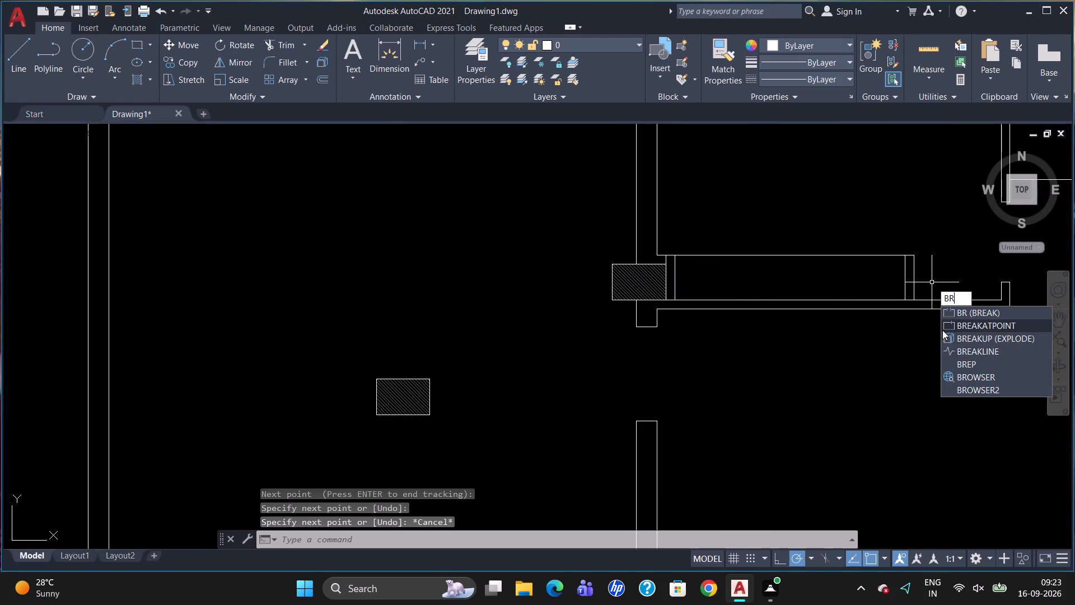
click(945, 327)
click(698, 256)
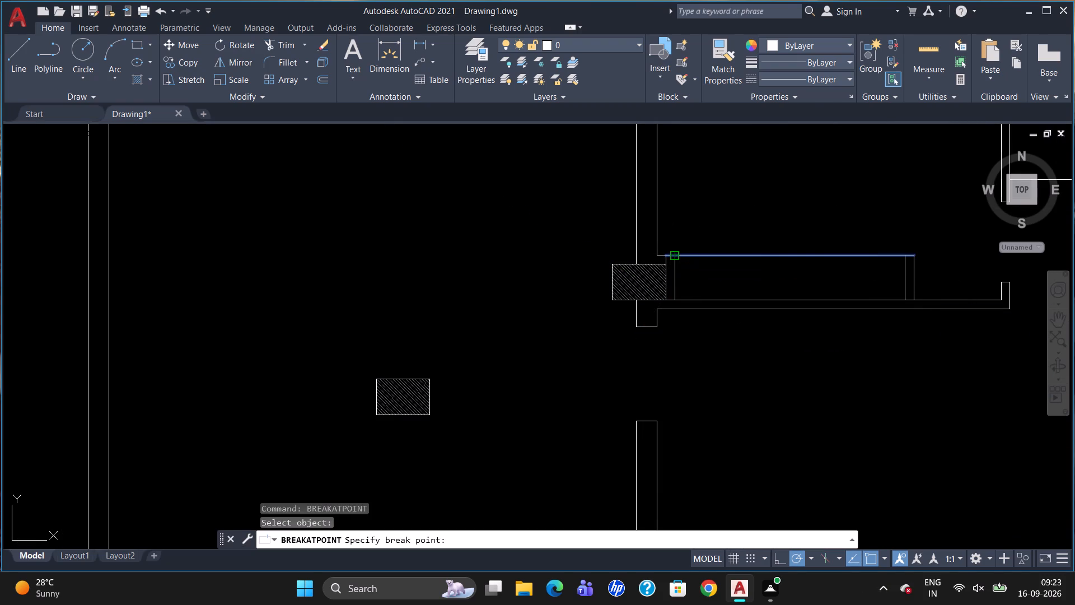
click(675, 253)
text(BR)
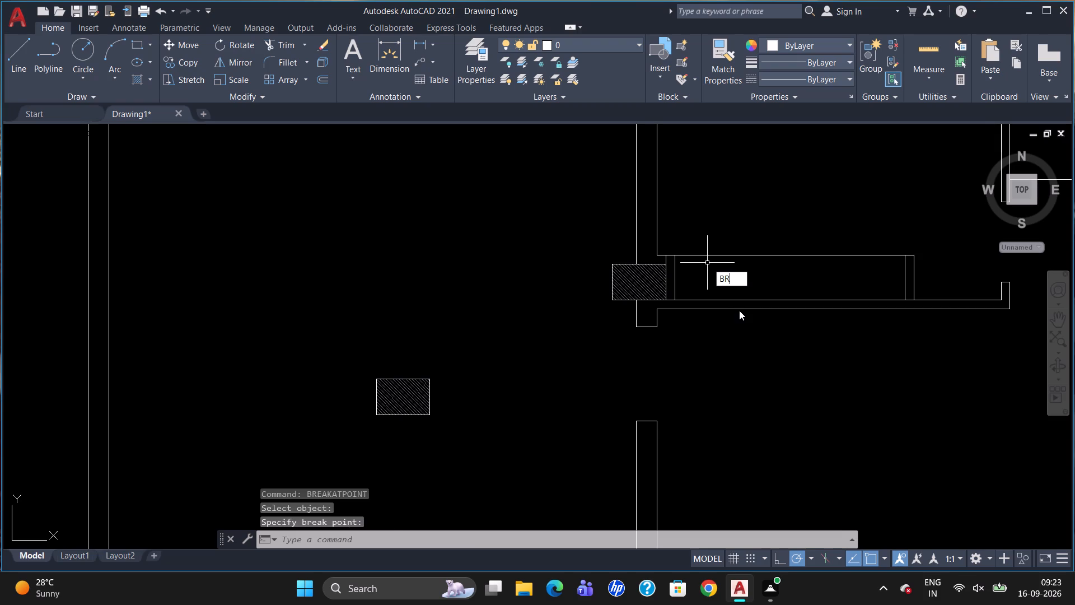
click(741, 307)
click(825, 257)
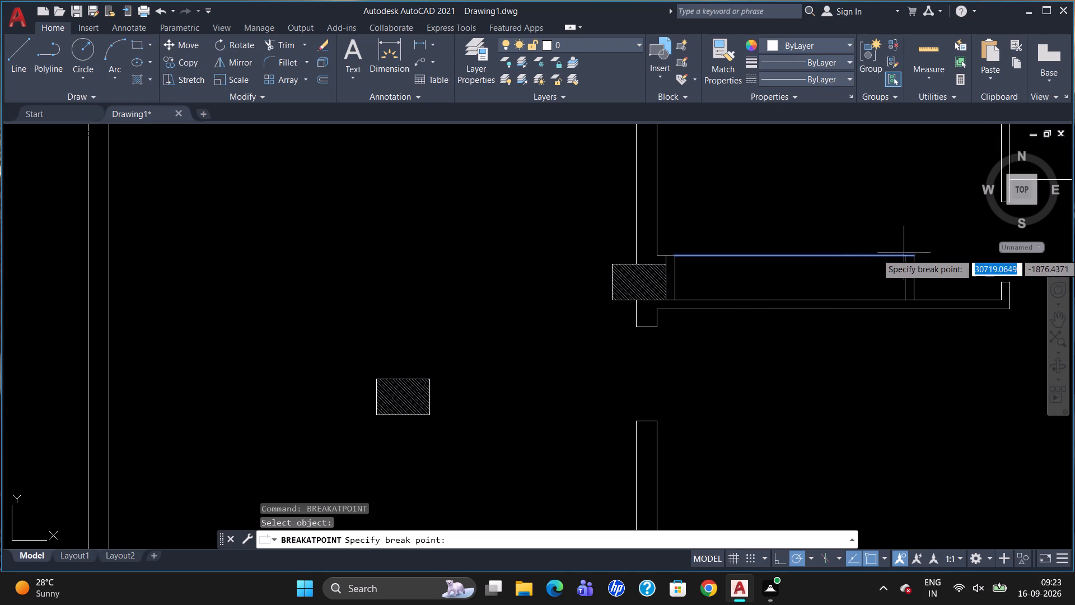
click(905, 254)
Divide the top line segment between the two inner verticals into 3 equal parts.
text(DIV)
key(Return)
click(814, 254)
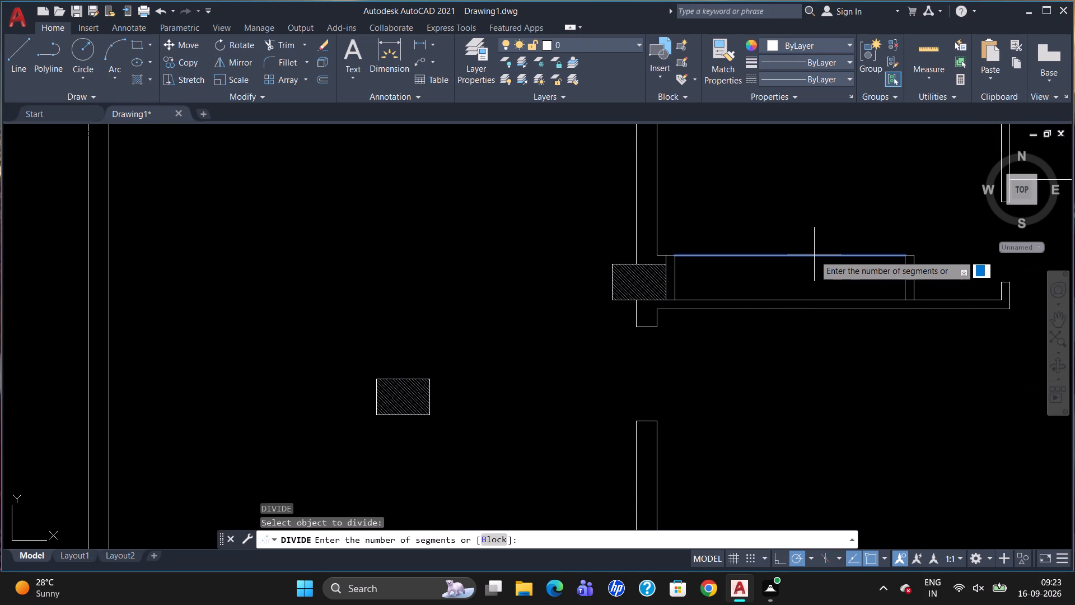
key(3)
key(Return)
Draw a vertical line from each of the two division points down to the horizontal wall's upper line.
scroll(885, 267, up, 1)
scroll(801, 266, up, 2)
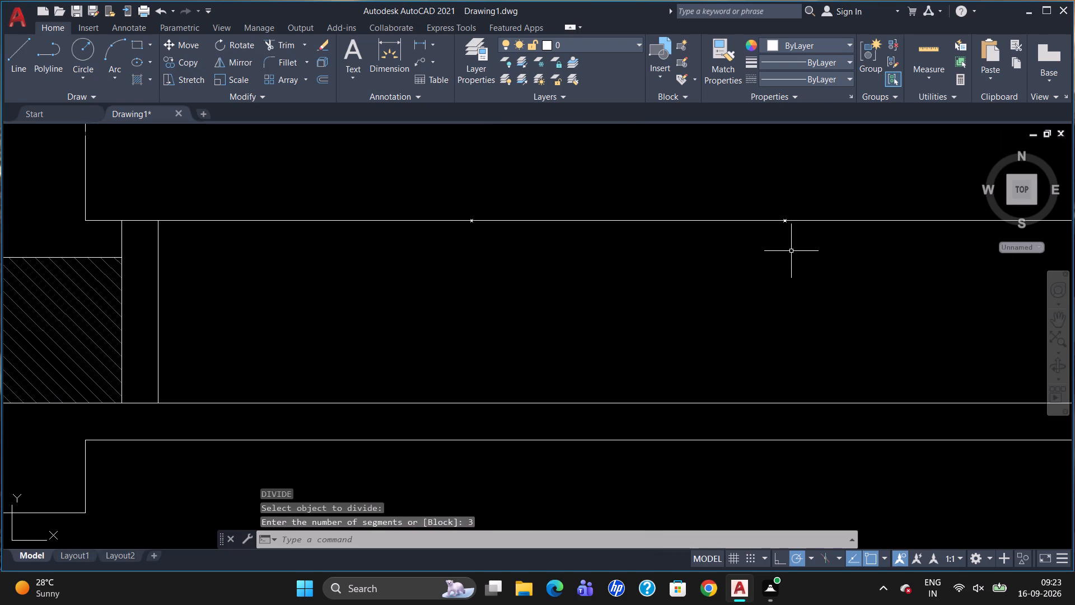
key(l)
key(Return)
drag(786, 222, 786, 230)
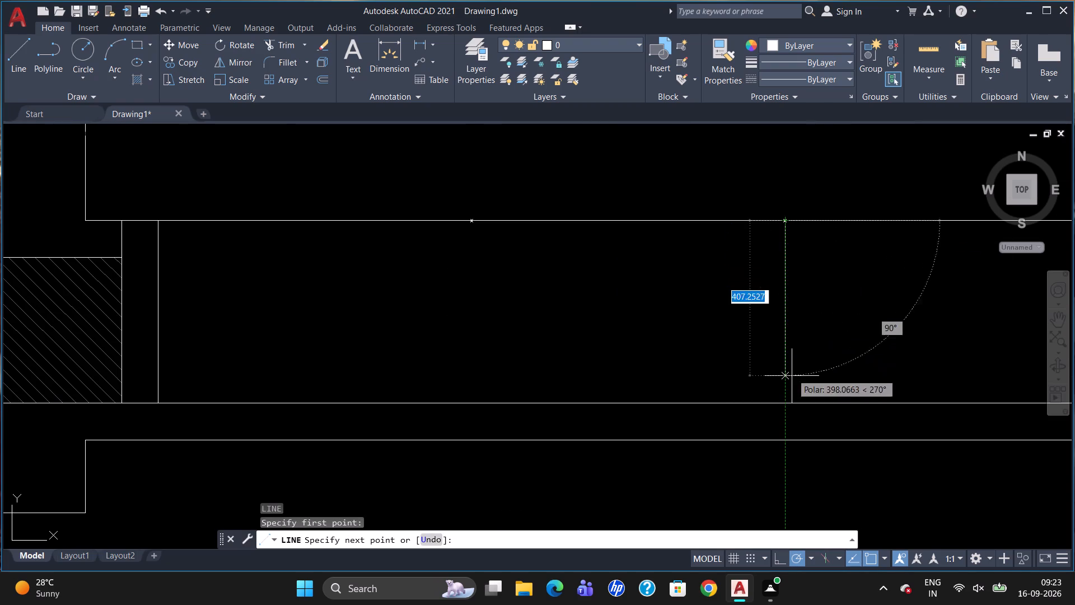
click(786, 401)
key(Escape)
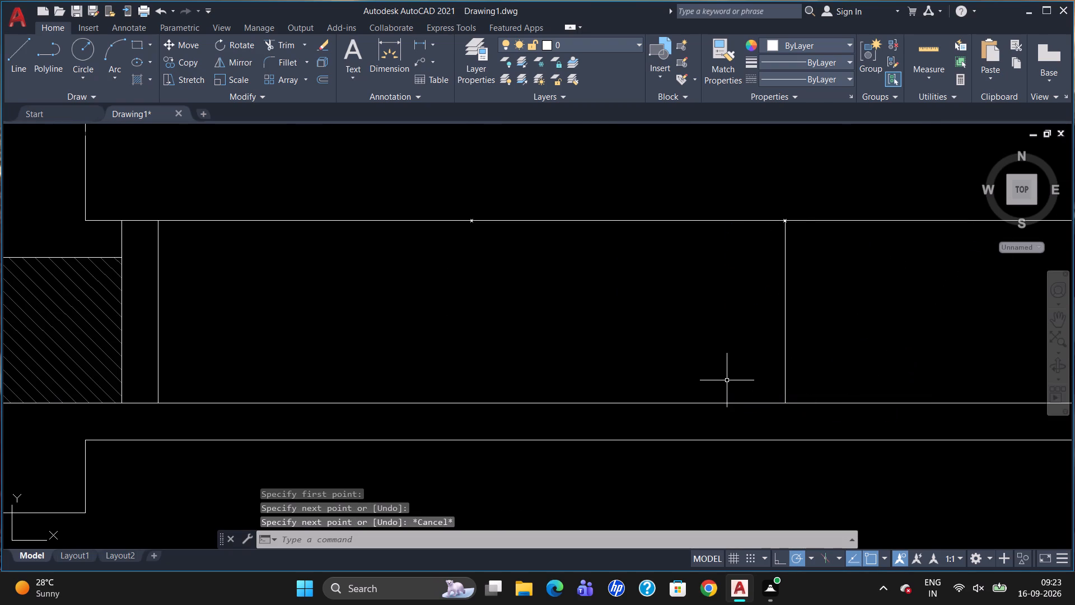
key(l)
key(Return)
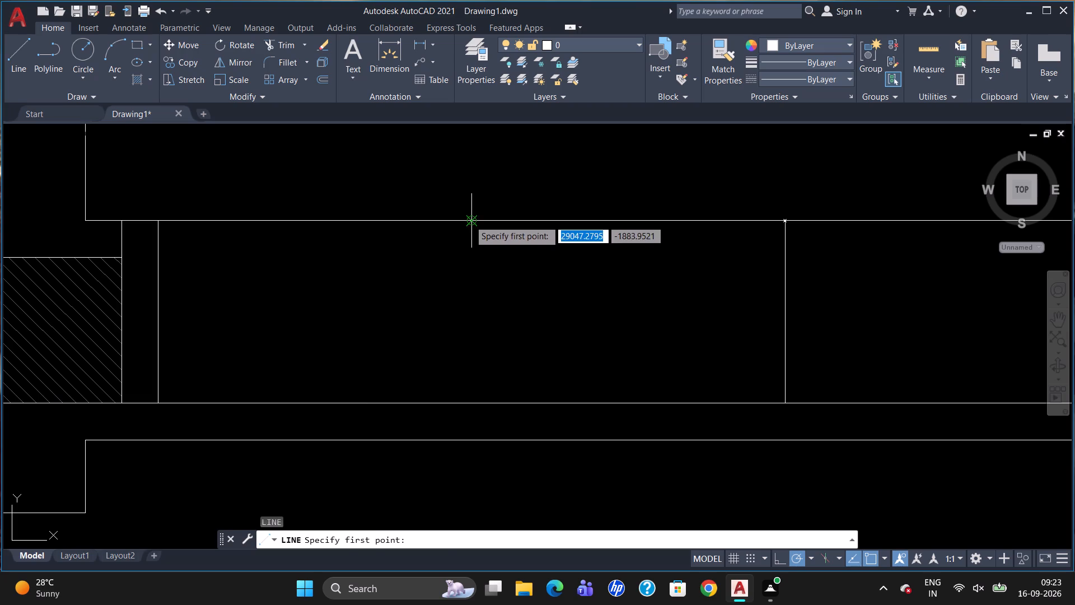
drag(469, 220, 473, 235)
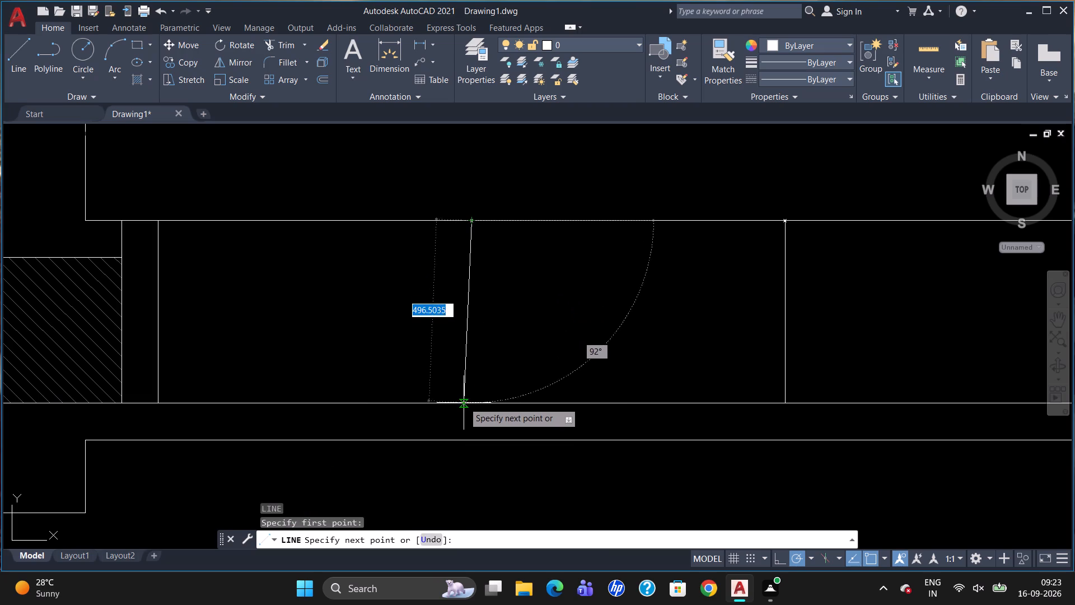
click(468, 403)
key(Escape)
Delete the two division point markers on the outline's top line.
scroll(483, 196, up, 2)
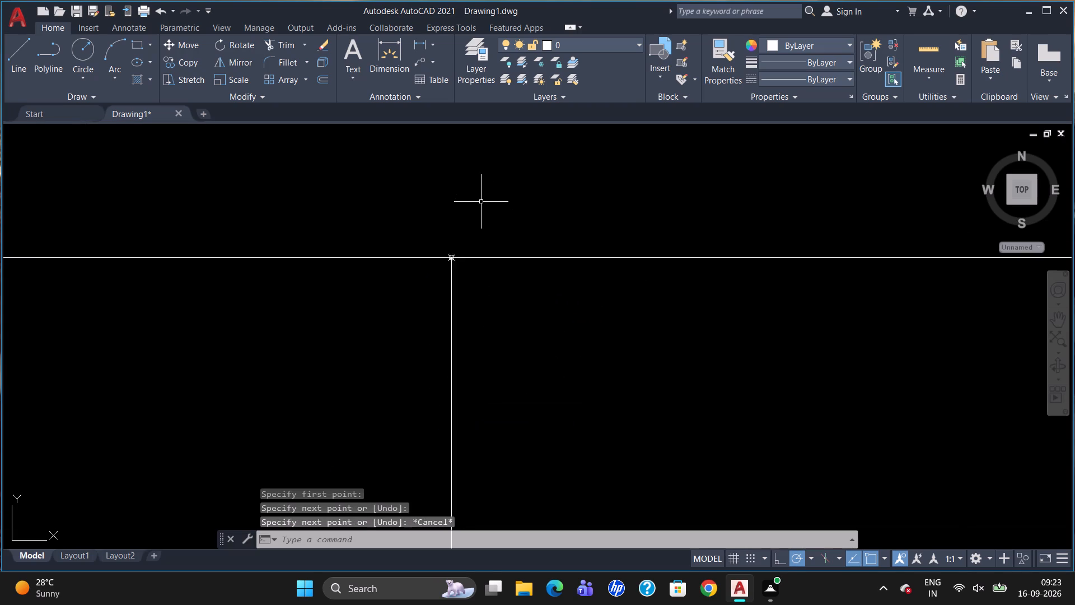
scroll(481, 202, up, 1)
click(437, 283)
scroll(456, 236, down, 2)
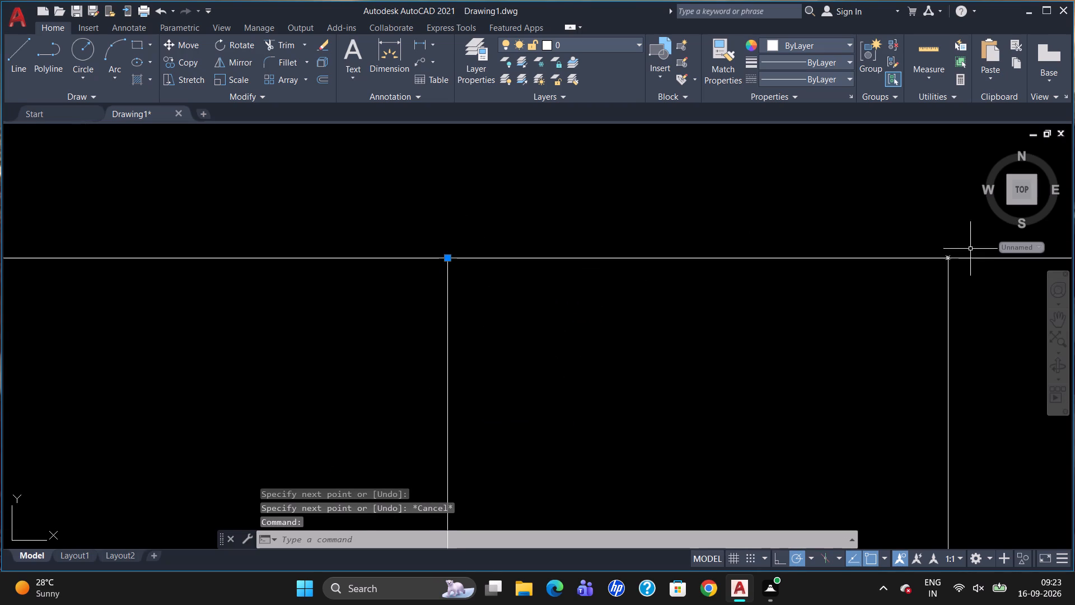
scroll(979, 252, up, 3)
click(909, 246)
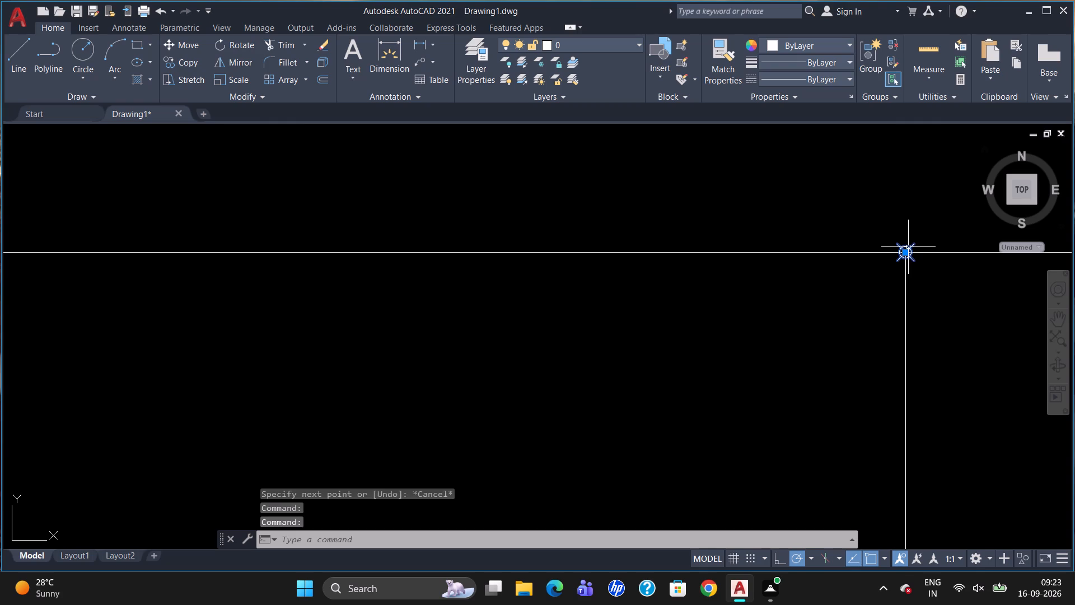
key(Delete)
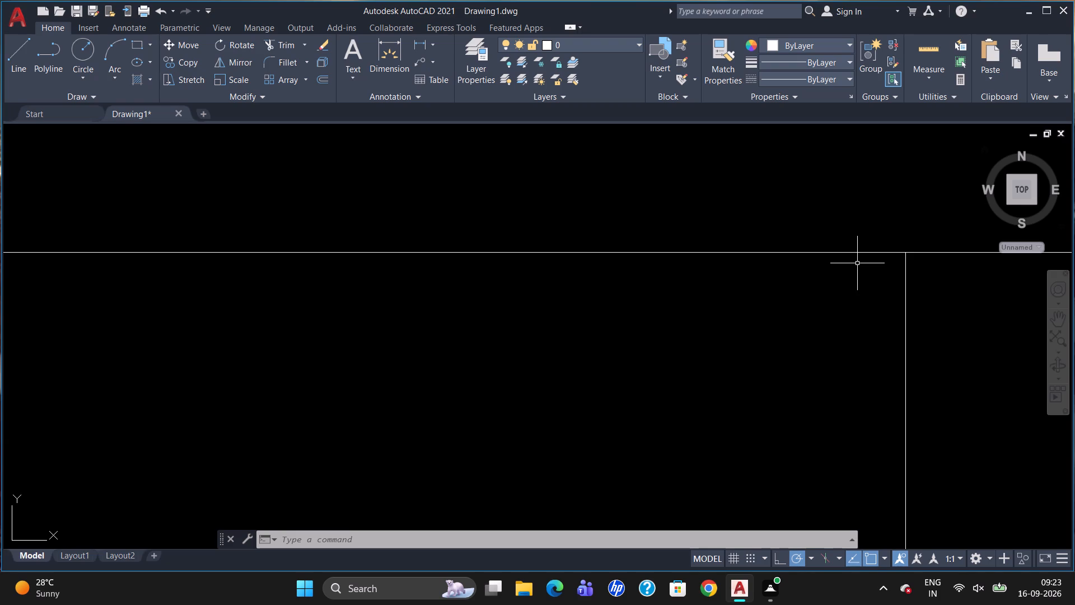
Offset both intermediate vertical lines 50 to each side.
scroll(821, 221, down, 5)
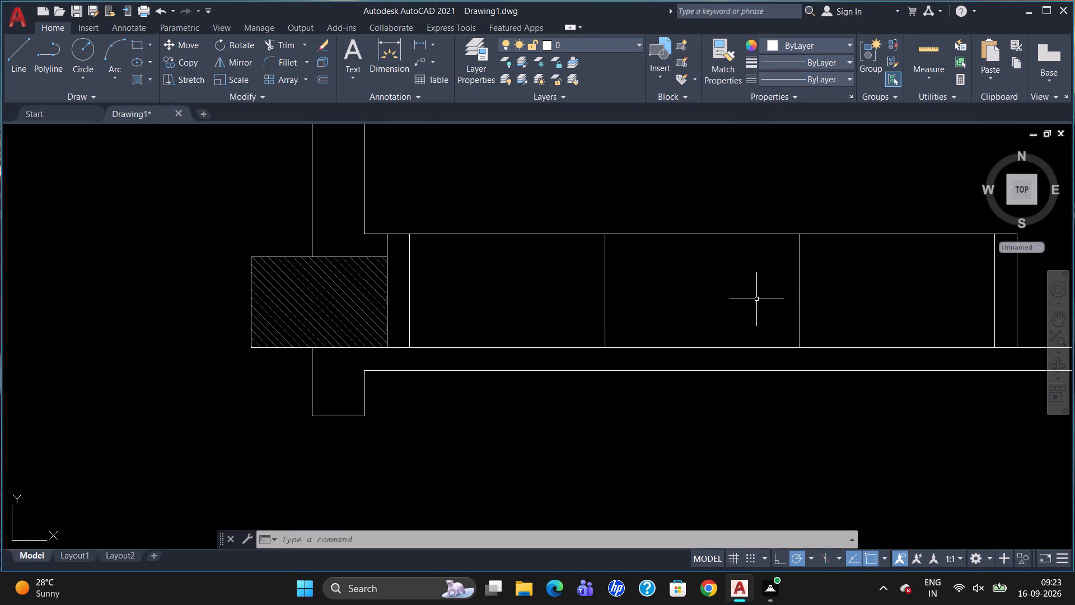
scroll(659, 238, down, 1)
key(o)
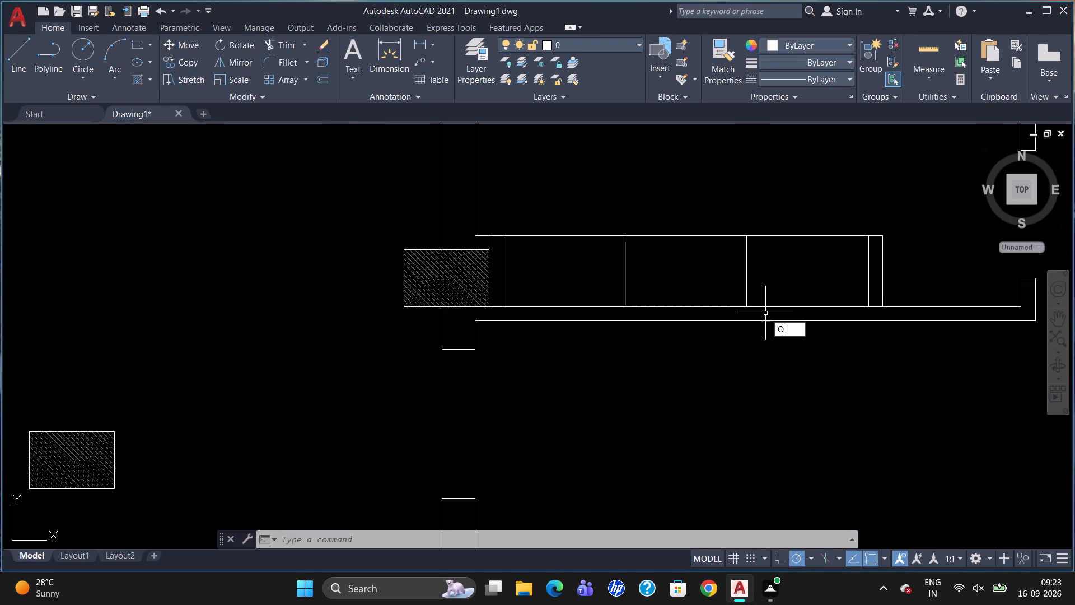
key(Return)
text(50)
key(Return)
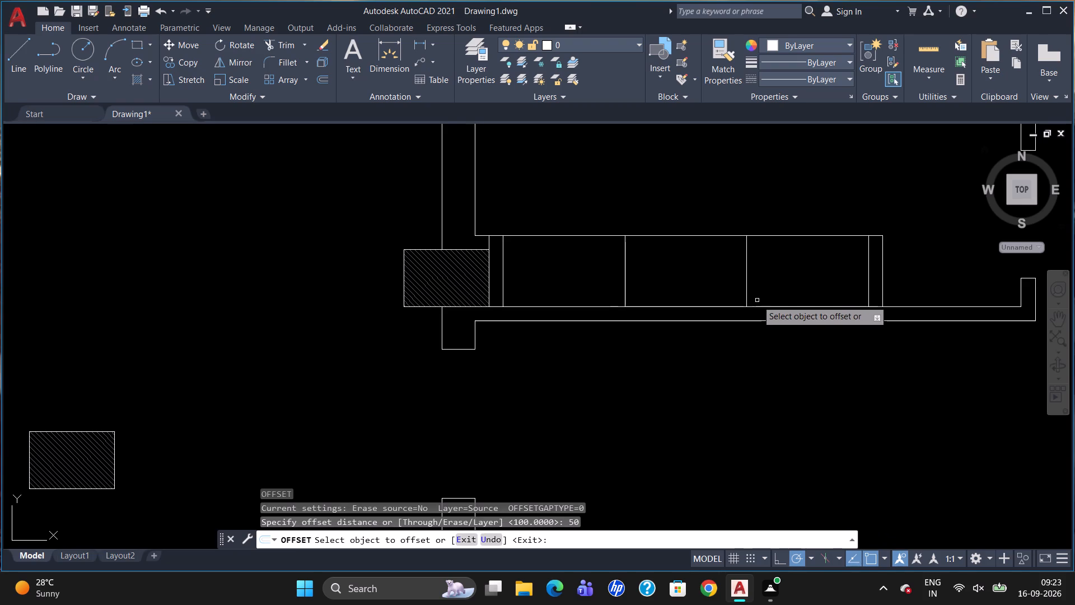
click(748, 286)
click(756, 288)
click(746, 286)
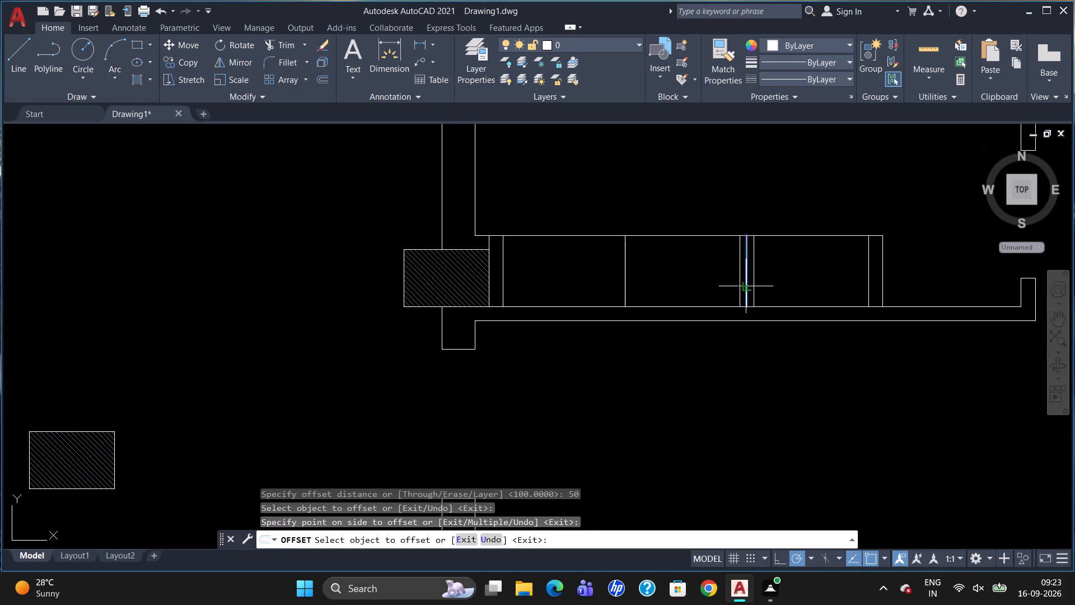
click(727, 288)
click(625, 280)
click(639, 283)
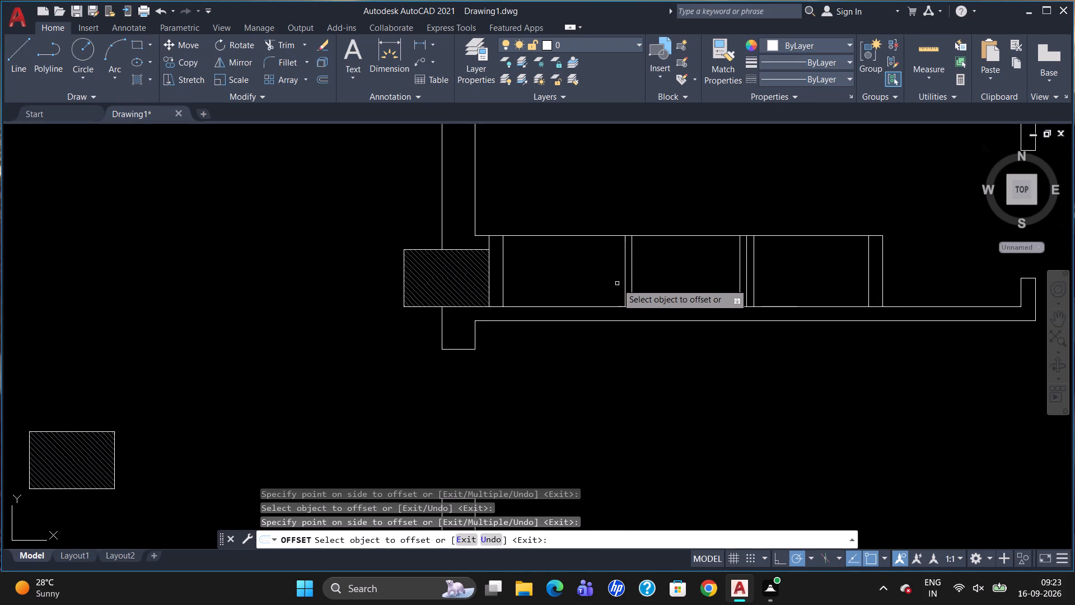
click(625, 284)
click(609, 289)
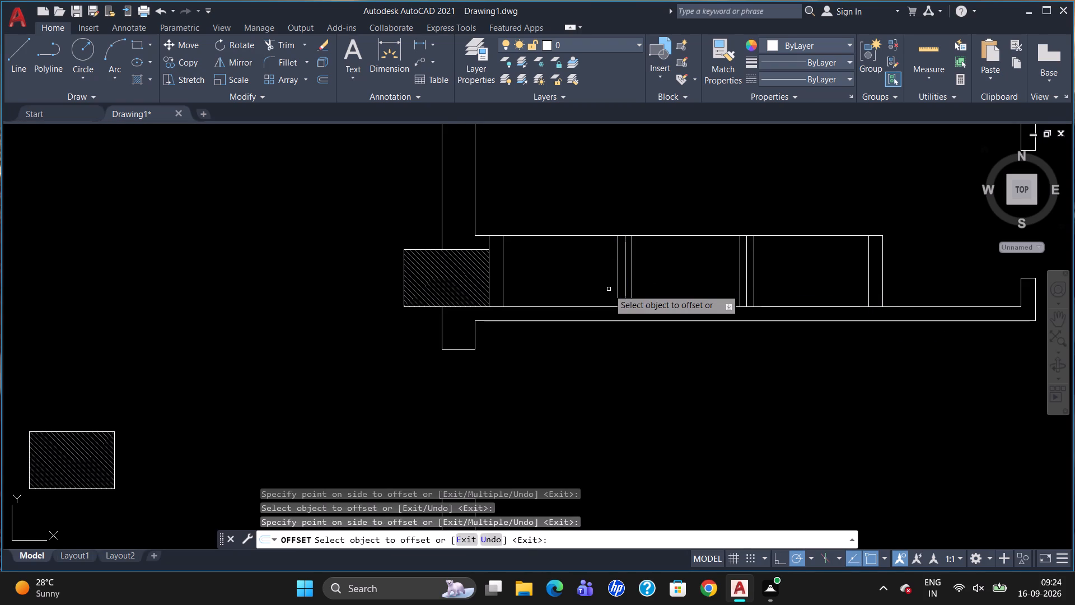
key(Escape)
Delete the two original centre lines inside the intermediate divider pairs of the three-bay outline.
click(626, 273)
click(746, 260)
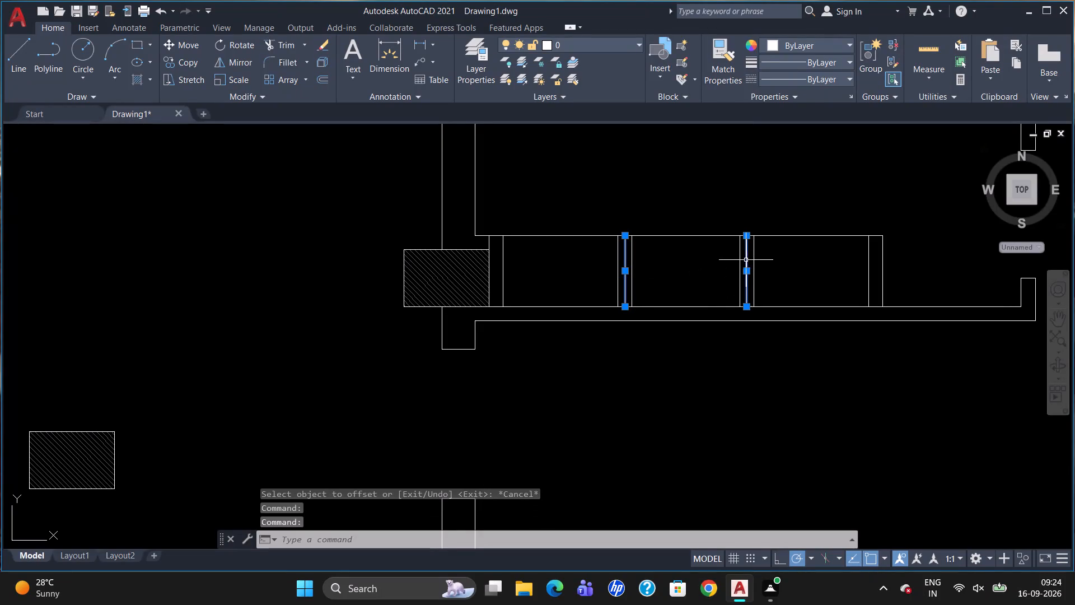
key(Delete)
Draw a 5630-long horizontal line from the hatched column's upper-left corner west to the inner face of the facing long vertical wall.
scroll(817, 252, down, 3)
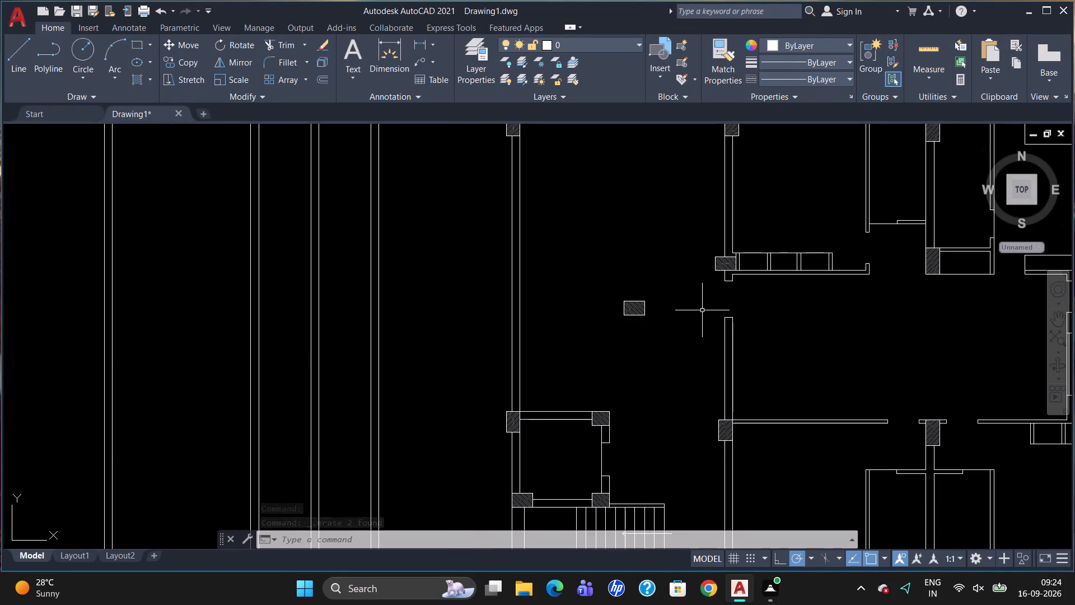
key(l)
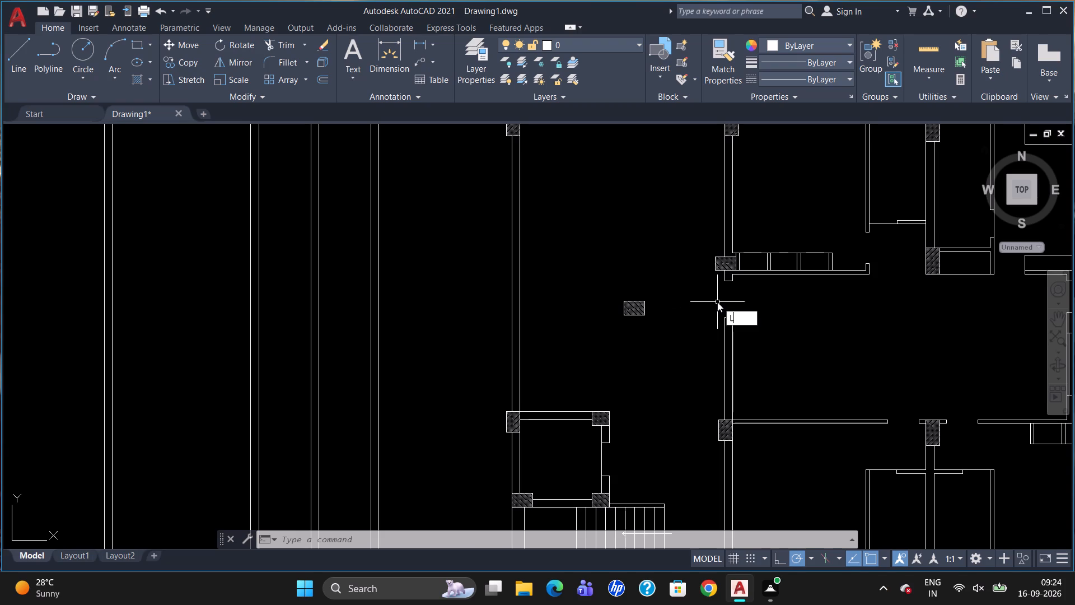
key(Return)
scroll(735, 252, up, 3)
click(658, 273)
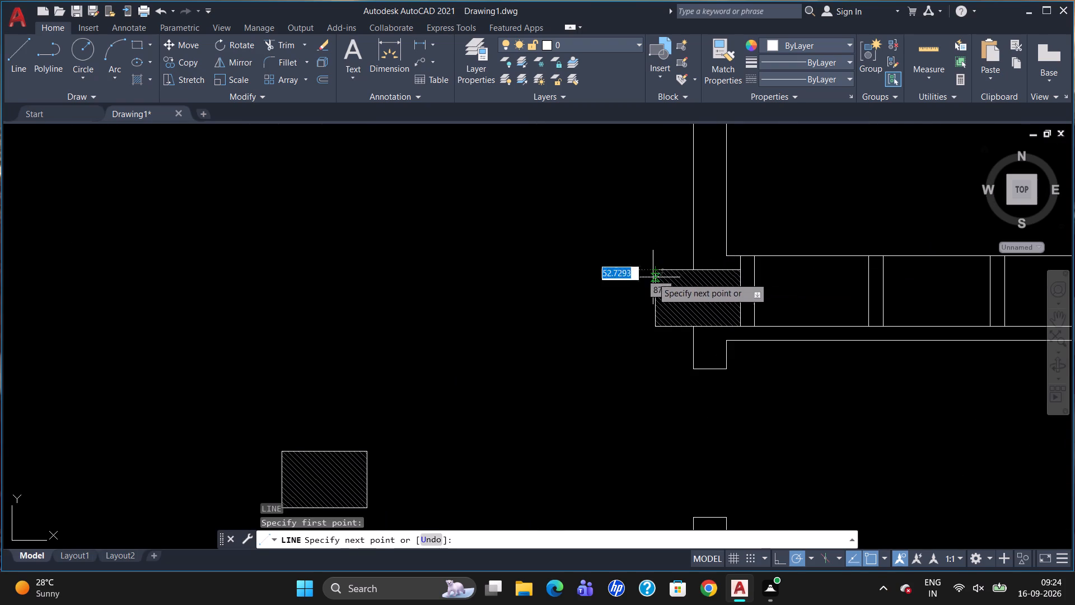
scroll(627, 278, down, 3)
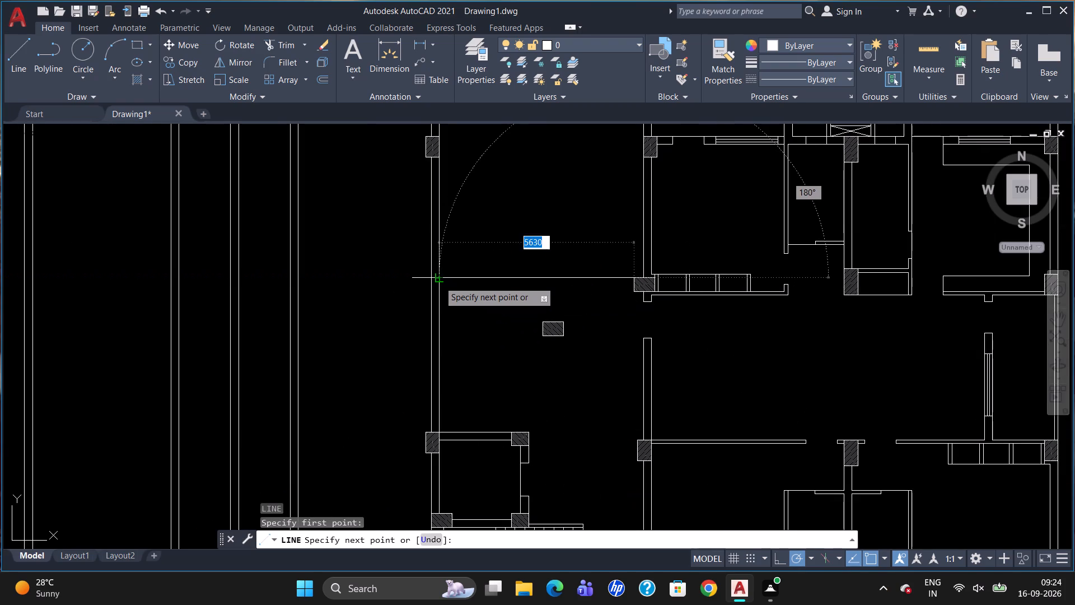
click(439, 281)
key(Escape)
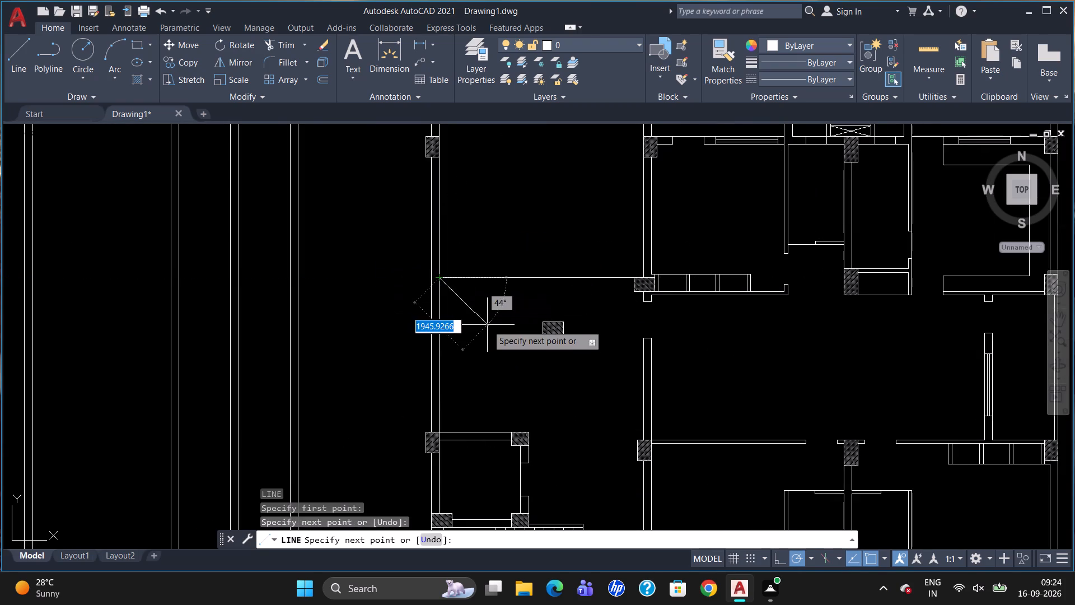
Offset the new horizontal line 230 downward to form the wall's second face.
key(o)
key(Return)
text(23)
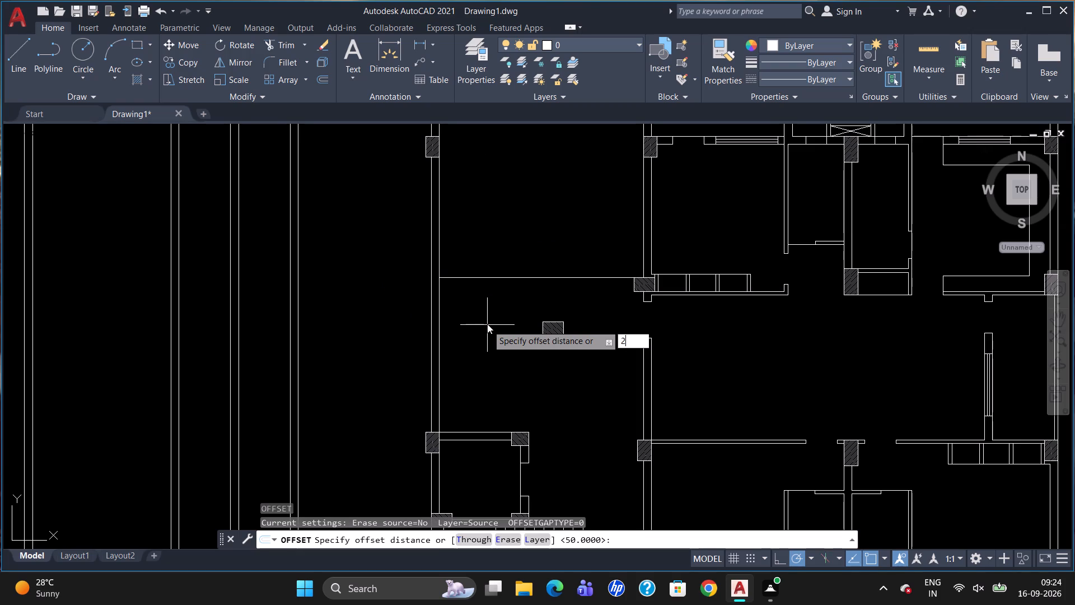
key(0)
key(Return)
click(516, 280)
click(518, 292)
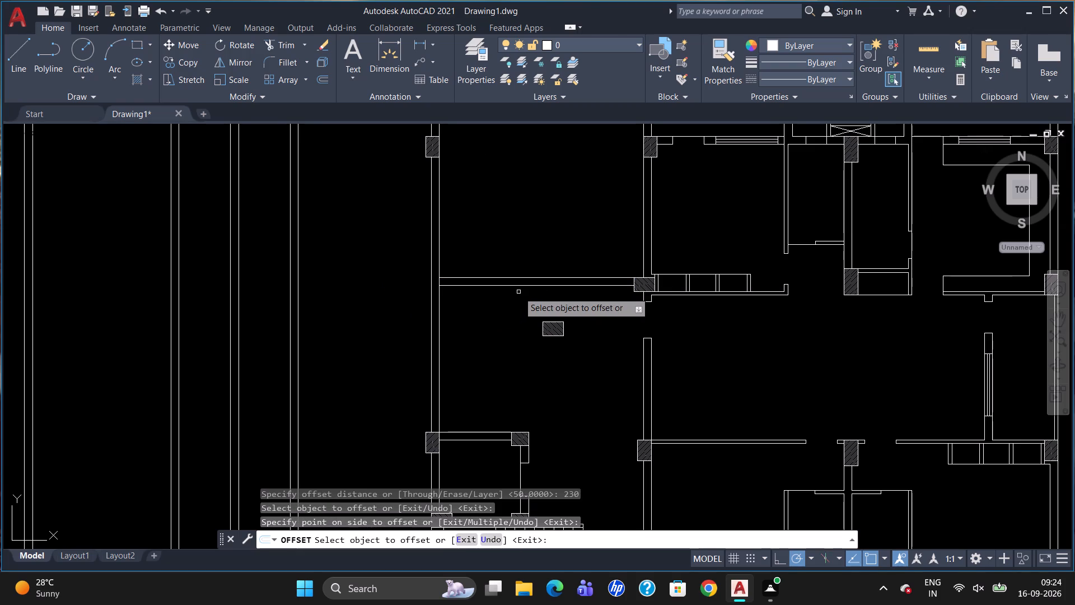
key(Escape)
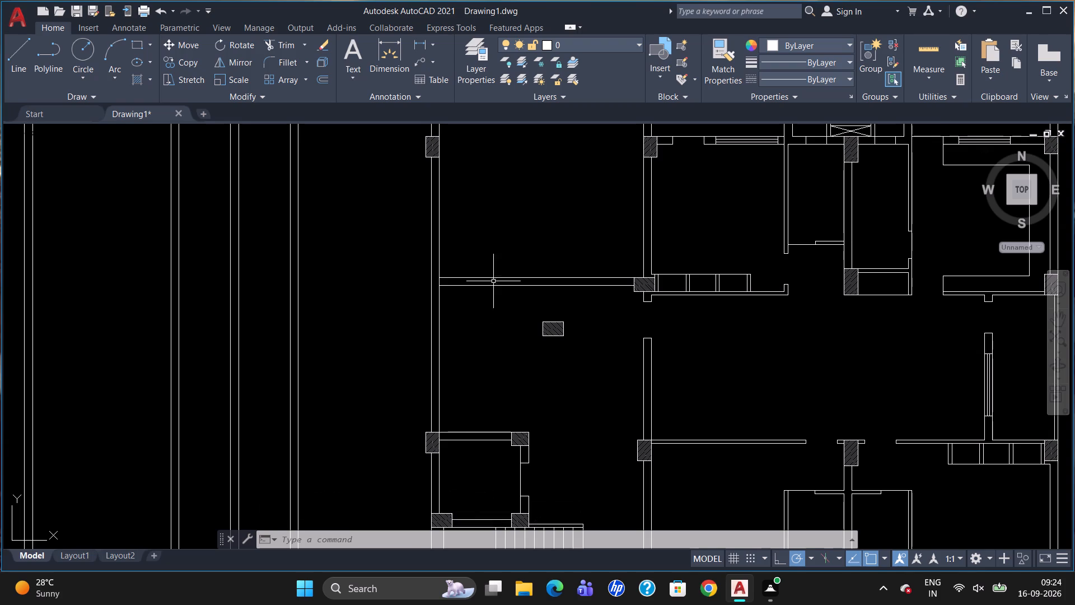
Measure the height of the short wall stub below the column with a temporary linear dimension, and erase that dimension.
scroll(520, 303, down, 2)
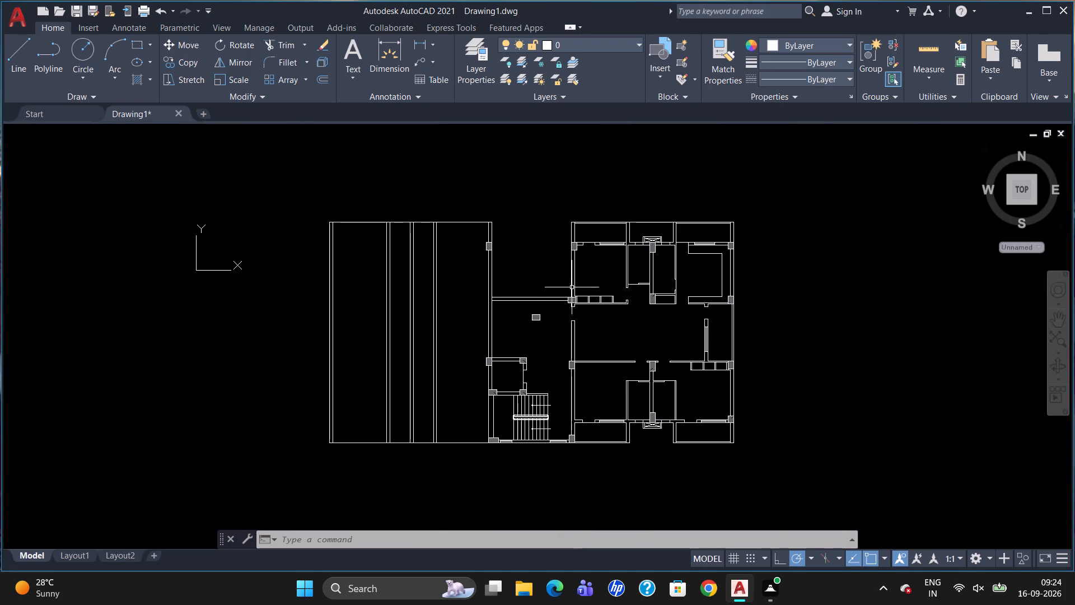
scroll(859, 255, down, 2)
scroll(694, 284, up, 2)
scroll(896, 261, up, 2)
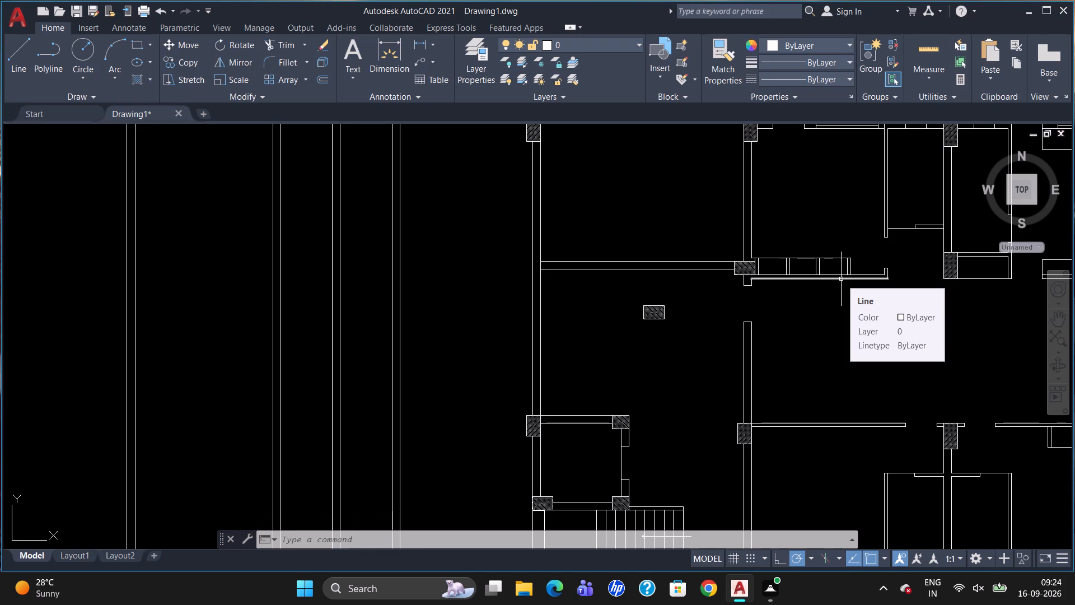
scroll(773, 272, up, 2)
scroll(719, 300, down, 1)
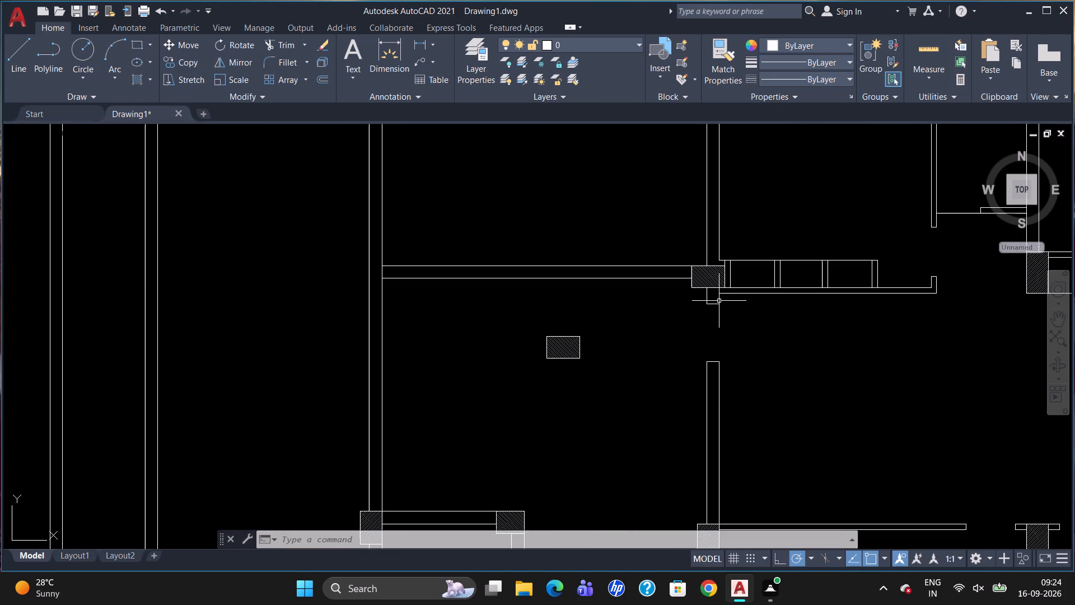
scroll(719, 301, down, 1)
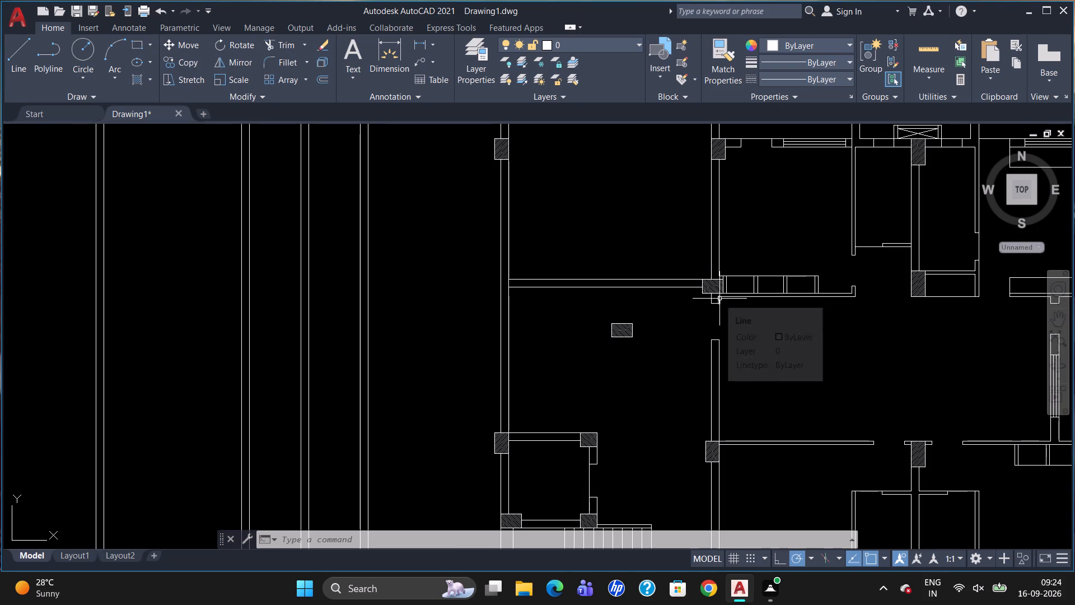
scroll(719, 300, up, 2)
key(d)
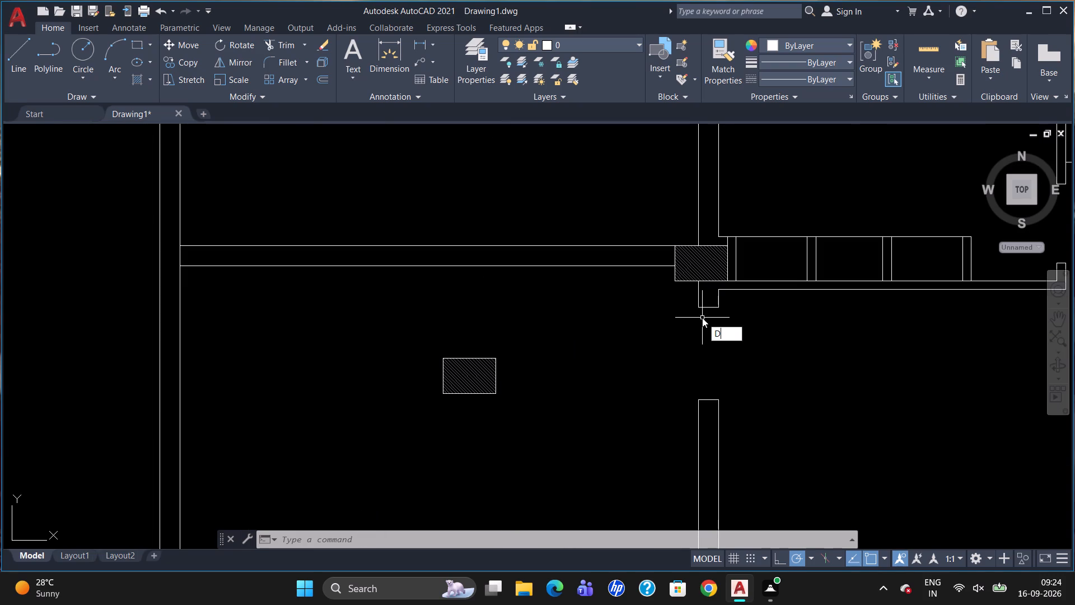
key(l)
key(i)
key(Return)
drag(698, 281, 698, 288)
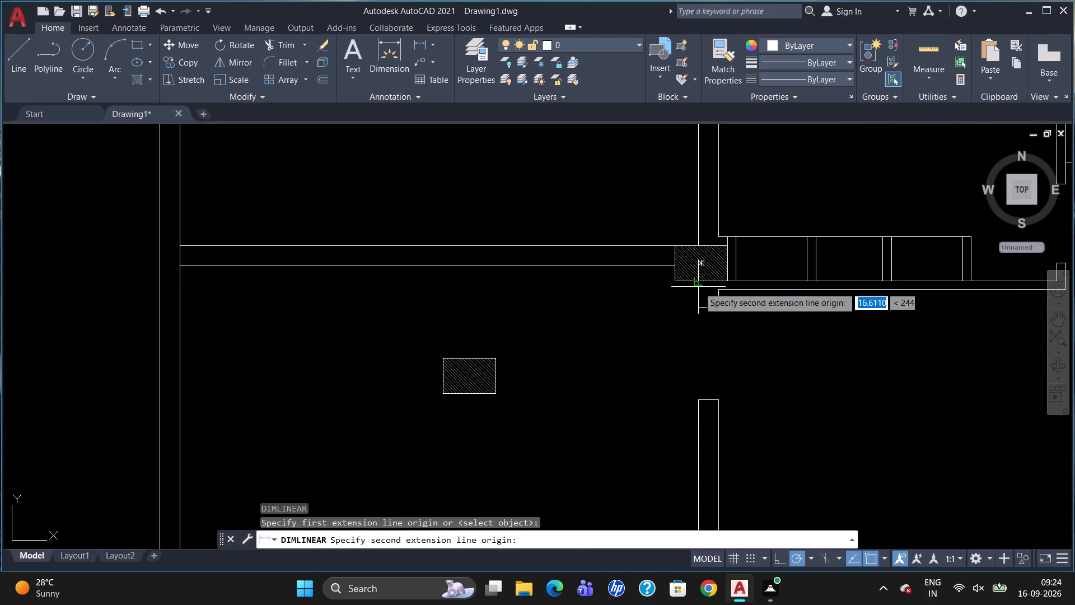
click(697, 313)
click(681, 312)
click(679, 307)
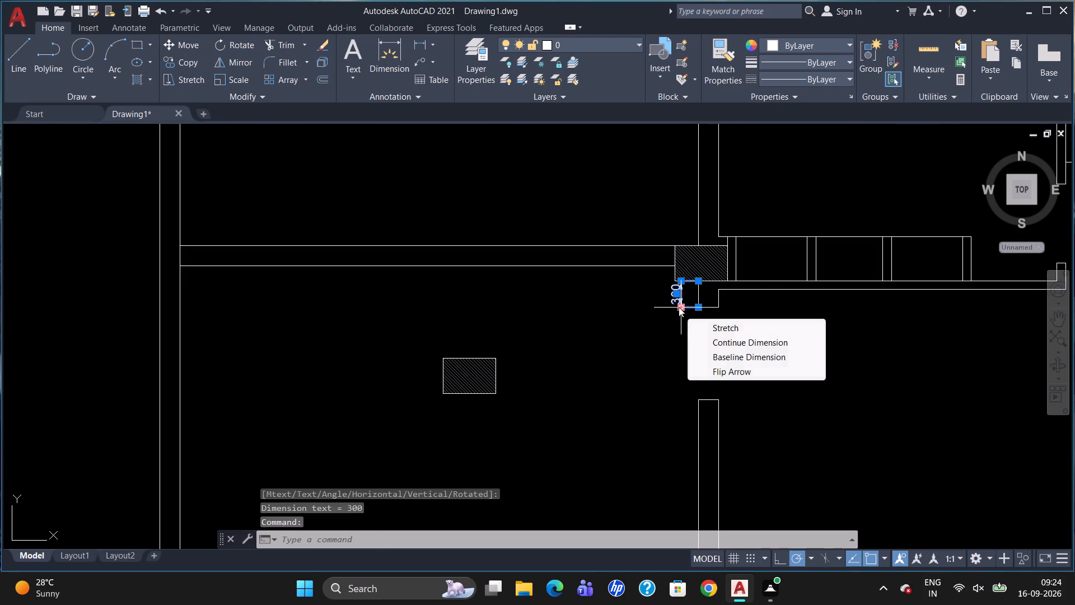
key(Delete)
Draw an 11370-long horizontal line from the upper-left corner of the lift shaft's northwest column to the westernmost wall's inner face.
scroll(703, 295, down, 4)
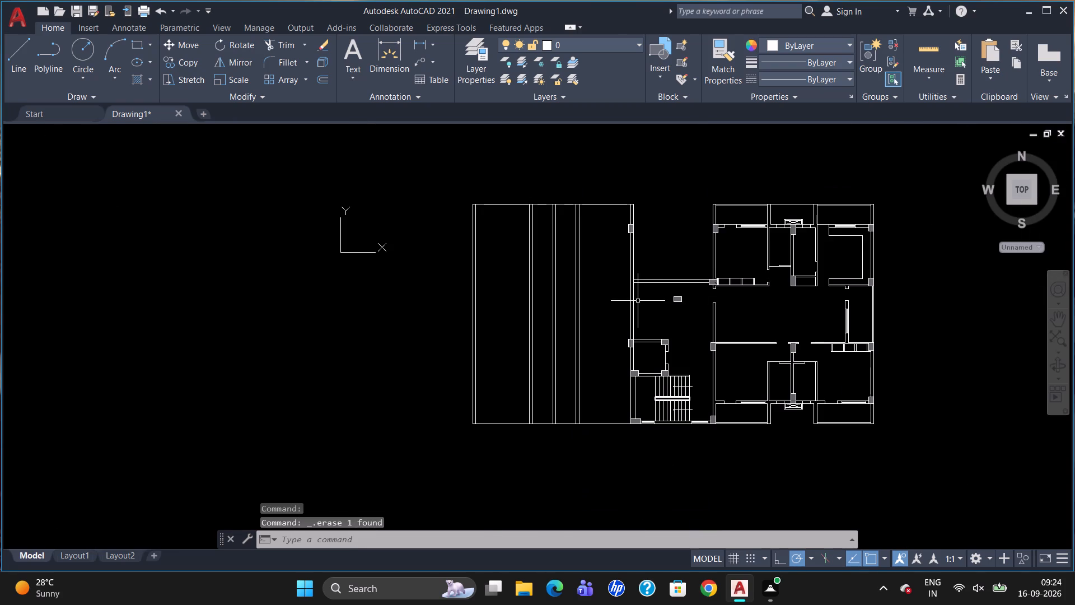
scroll(600, 462, up, 2)
scroll(712, 407, down, 1)
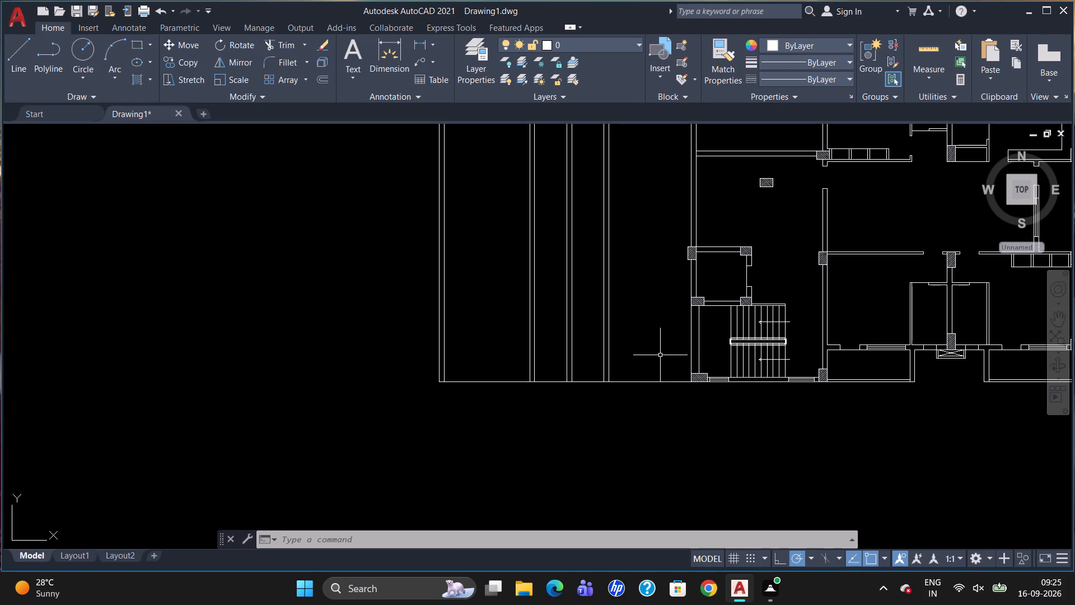
scroll(696, 274, up, 1)
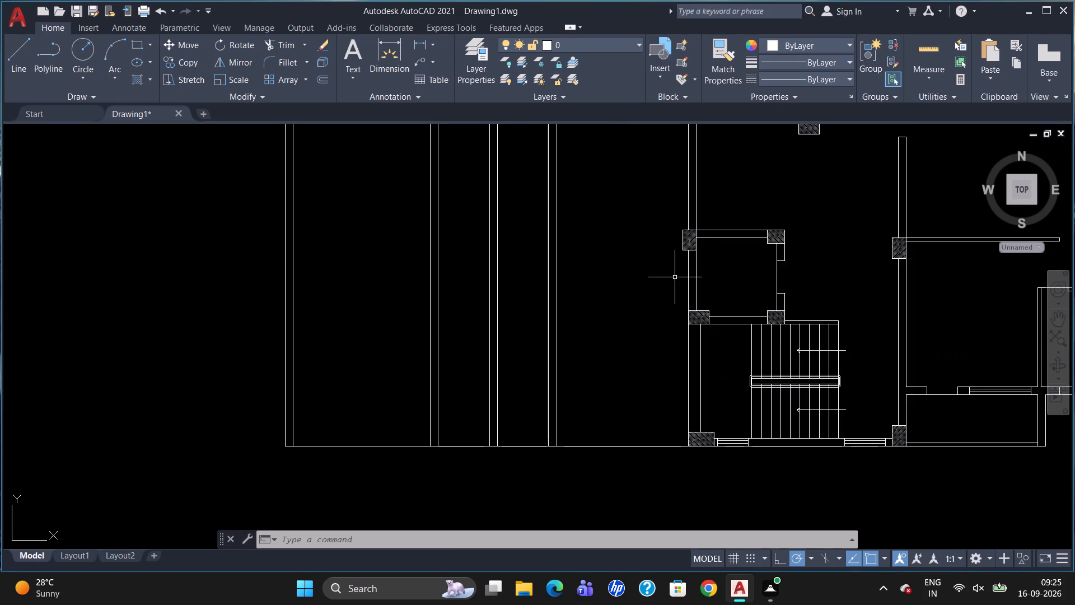
key(l)
key(Return)
click(684, 230)
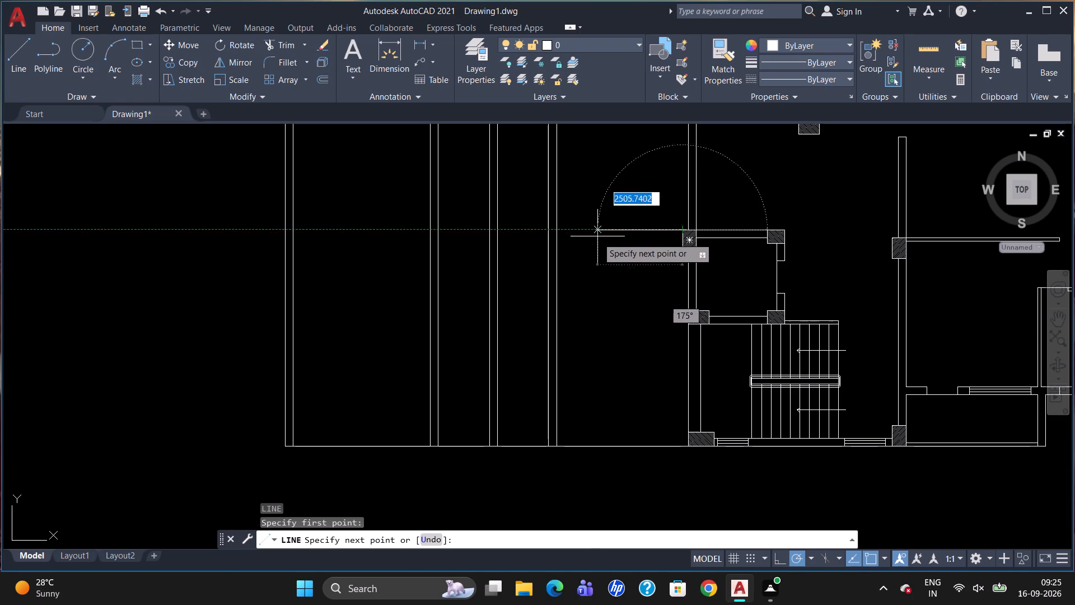
scroll(599, 235, down, 2)
scroll(485, 230, up, 2)
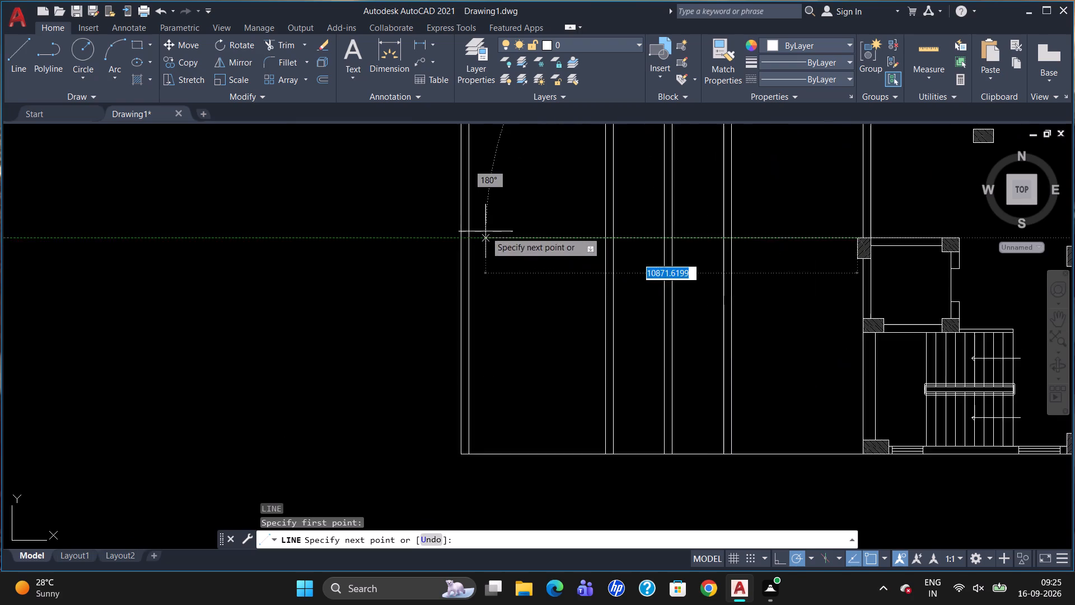
scroll(485, 231, up, 1)
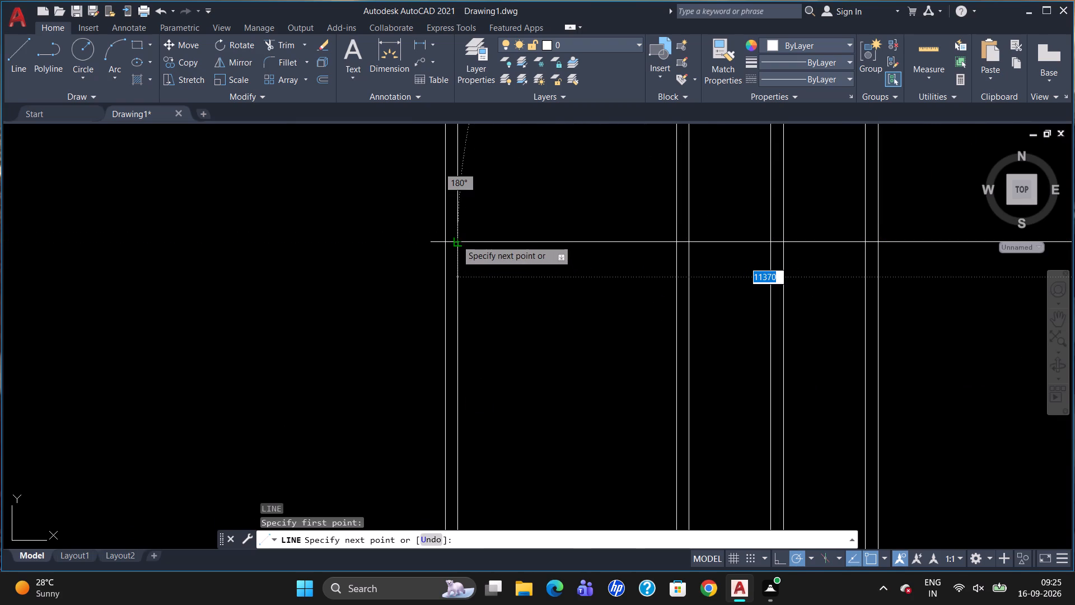
click(456, 240)
key(Escape)
Offset the long horizontal line across the west strips 100 downward.
scroll(417, 249, down, 2)
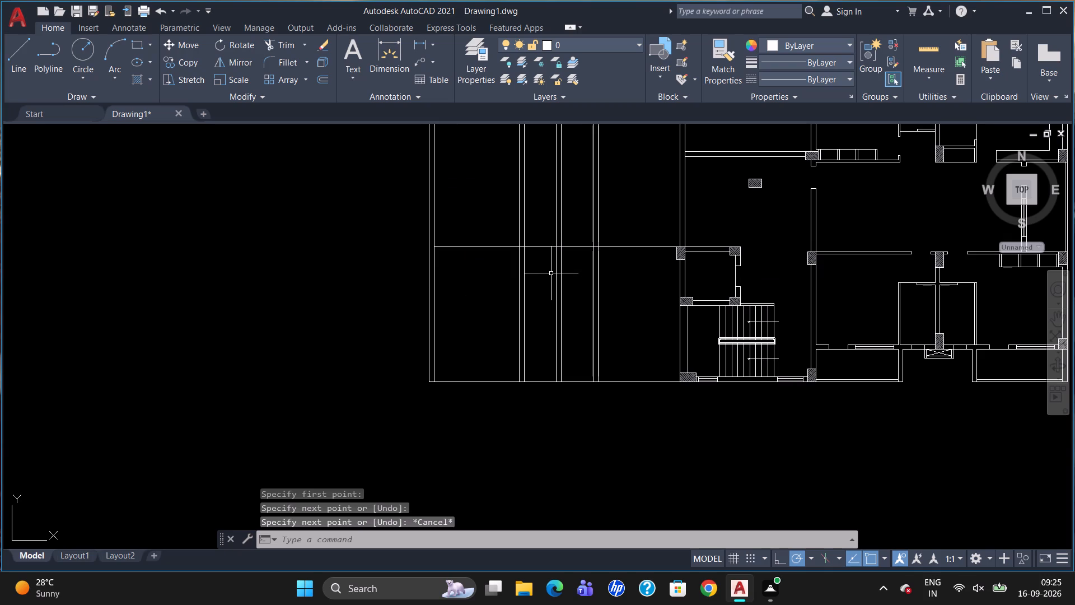
key(o)
key(Return)
text(100)
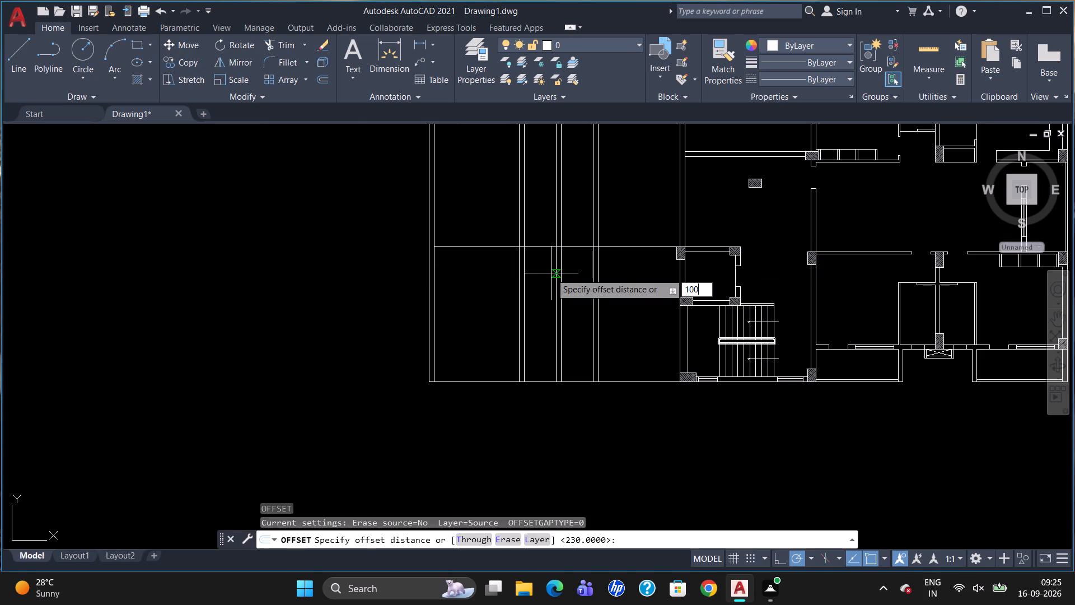
key(Return)
click(565, 246)
click(571, 267)
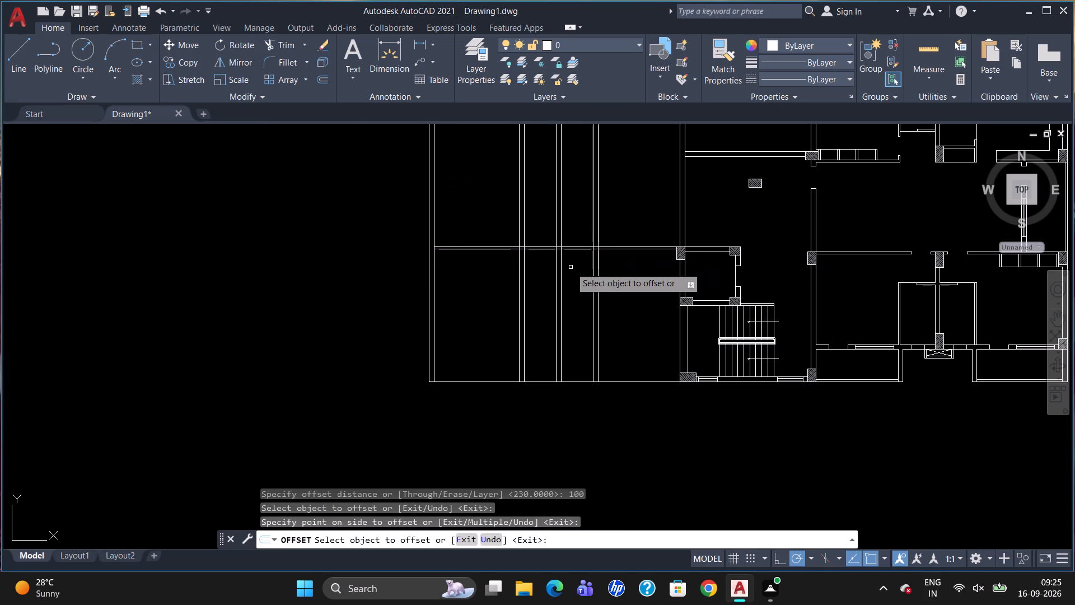
key(Escape)
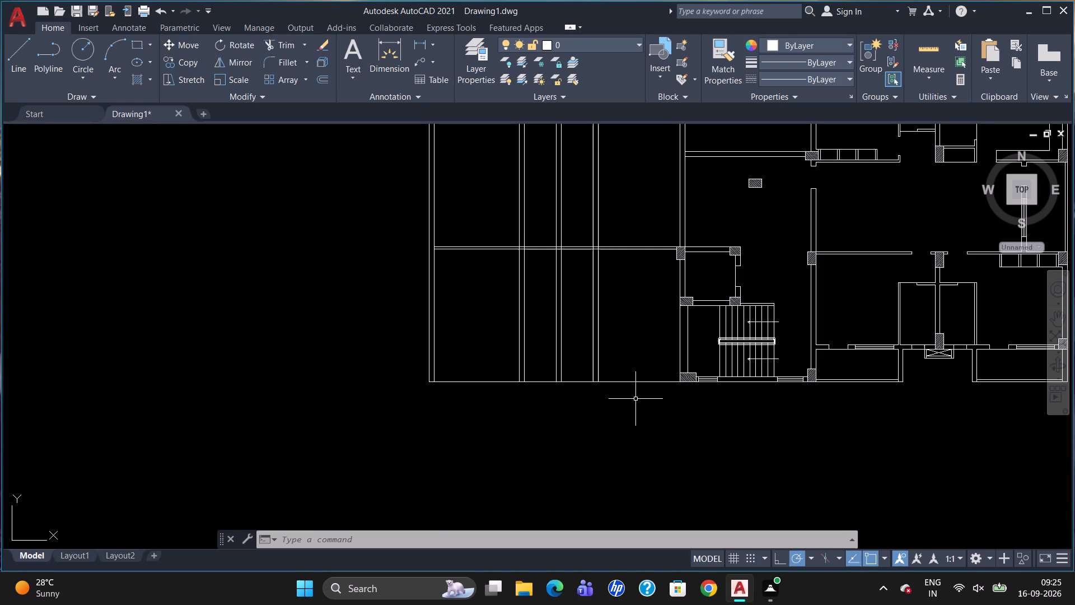
Break the plan's bottom boundary line at the east face of the nearest west-strip wall and at the staircase column's lower-left corner.
scroll(648, 402, up, 2)
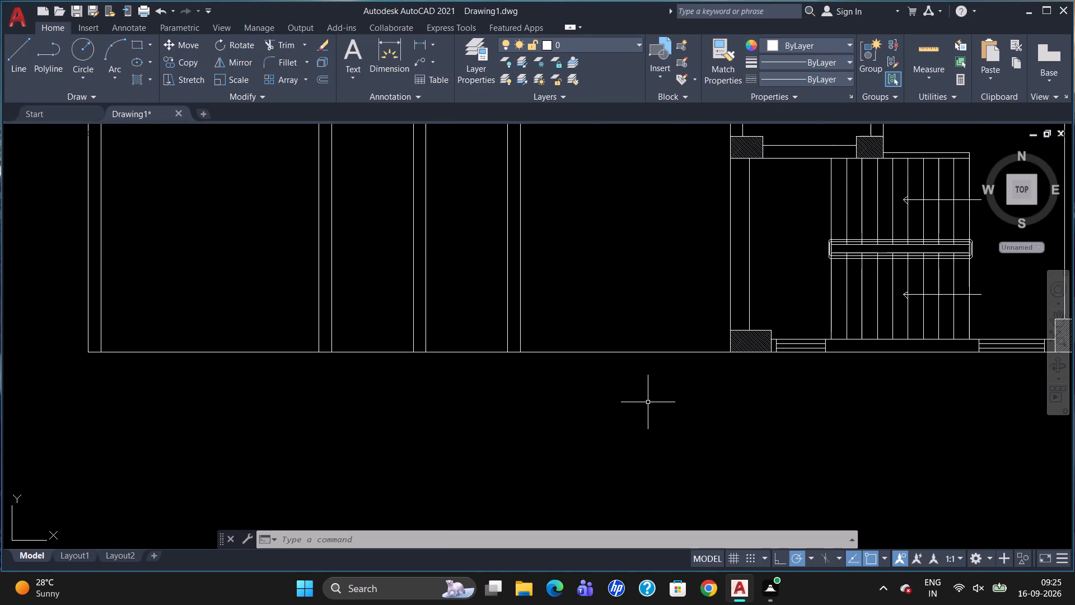
text(BR)
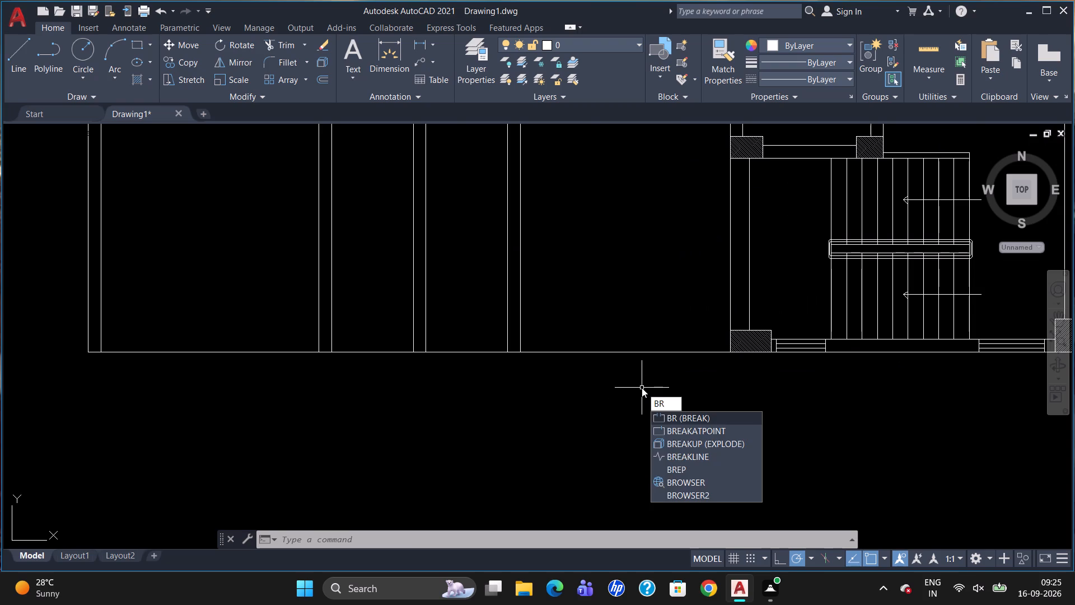
click(677, 430)
click(635, 354)
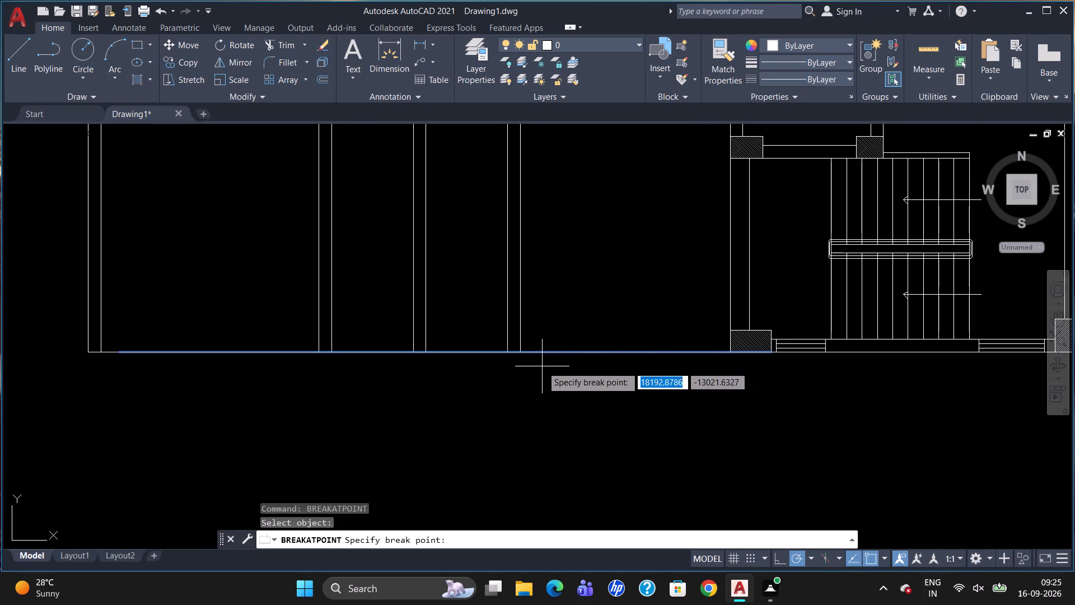
drag(524, 352, 525, 362)
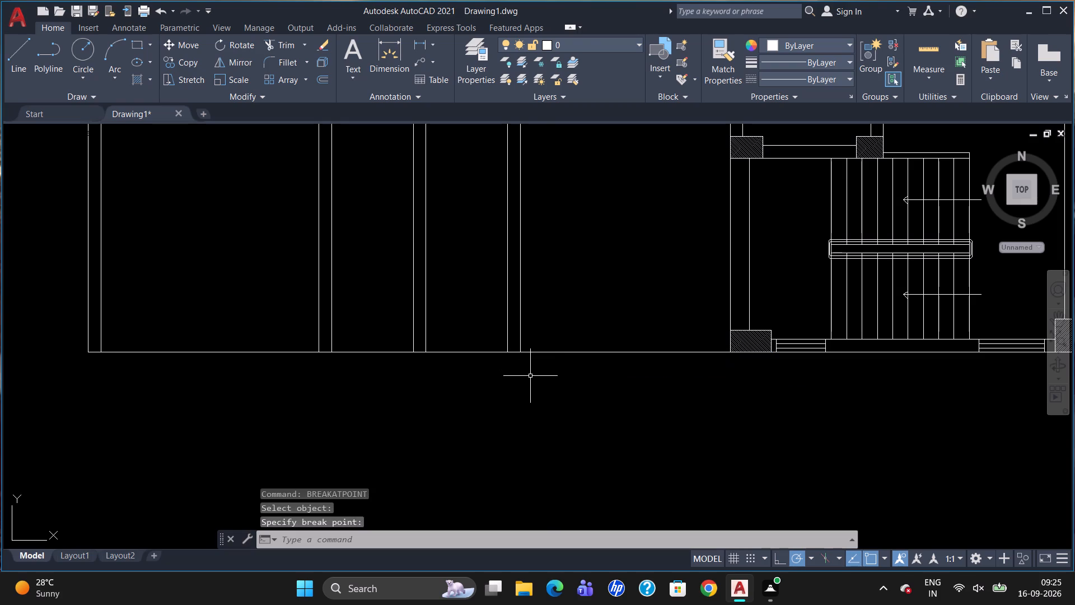
text(BR)
click(555, 413)
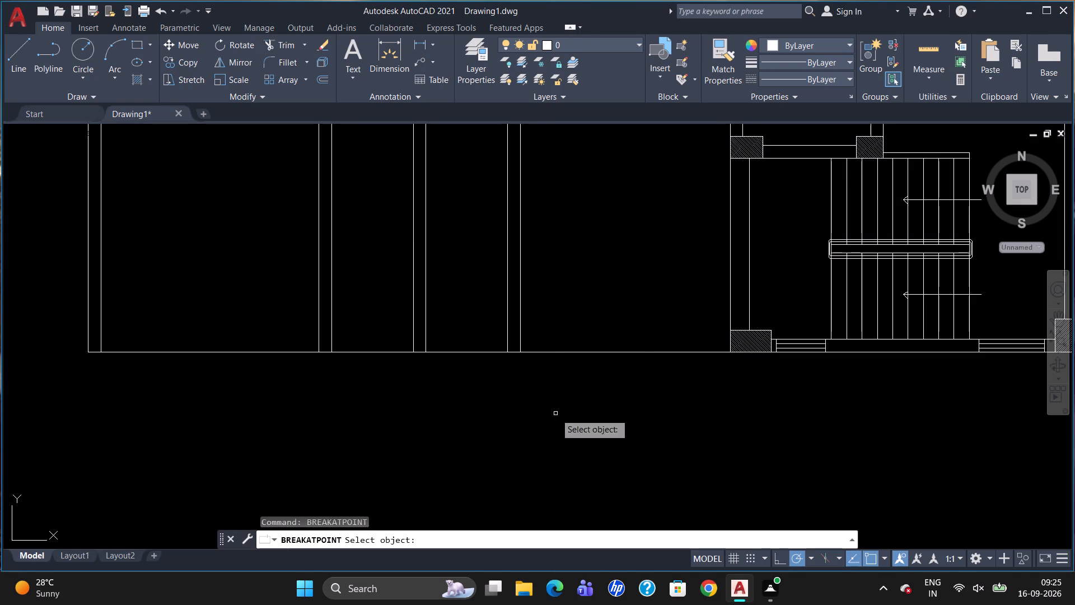
click(689, 353)
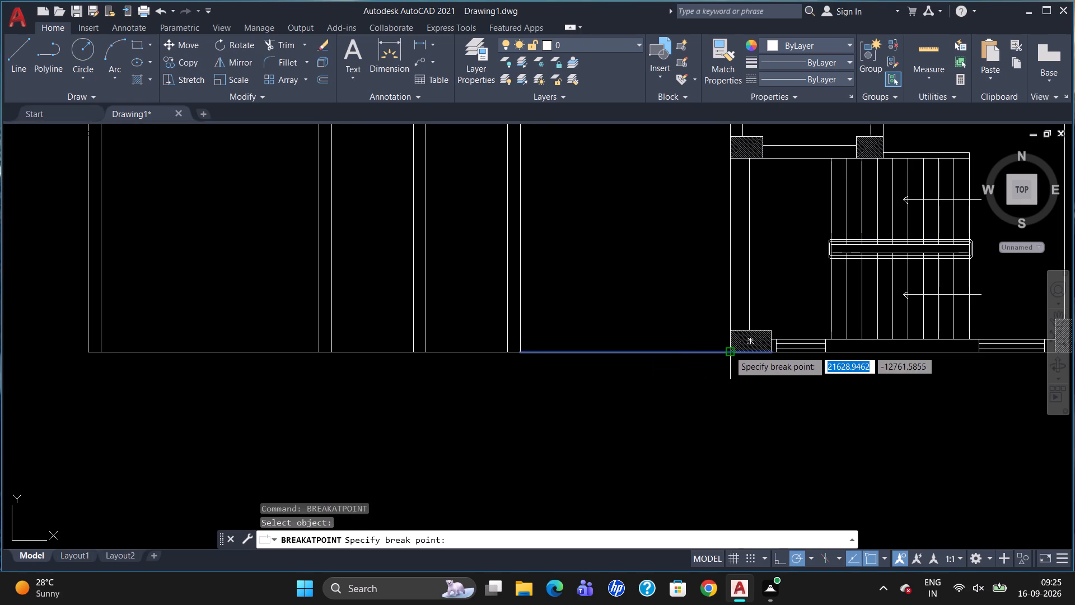
drag(729, 351, 731, 359)
Offset the bottom boundary segment between the two break points 100 upward, into the plan.
key(o)
key(Return)
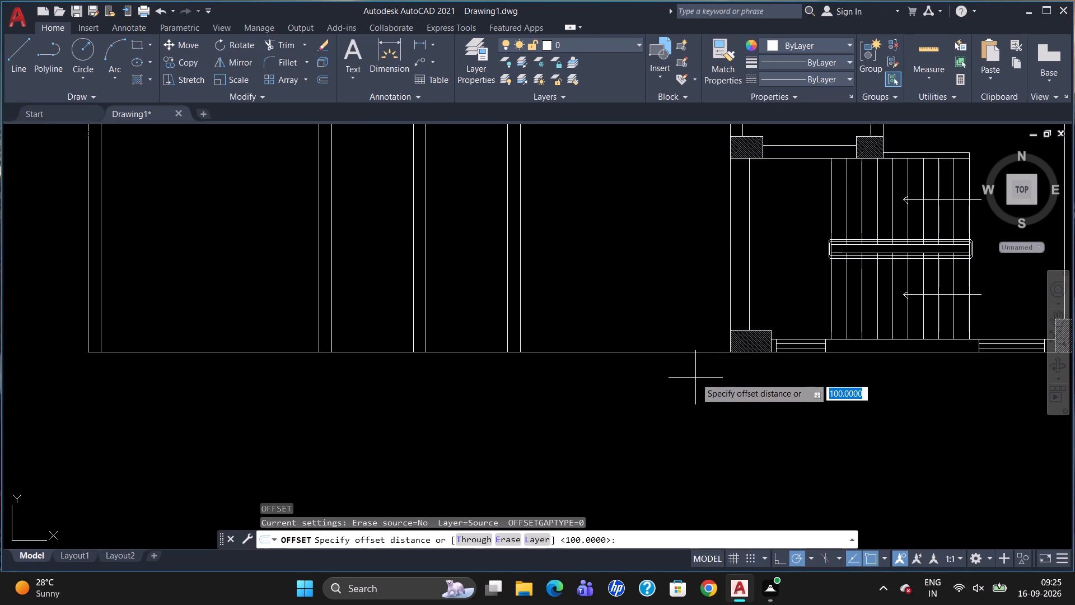
text(100)
key(Return)
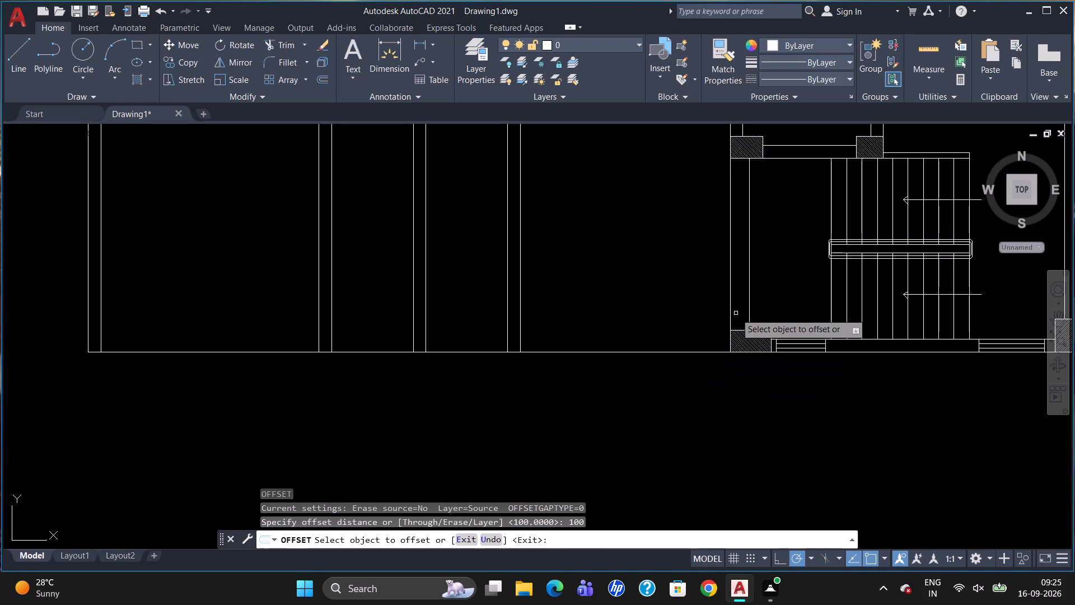
click(710, 352)
drag(705, 320, 706, 325)
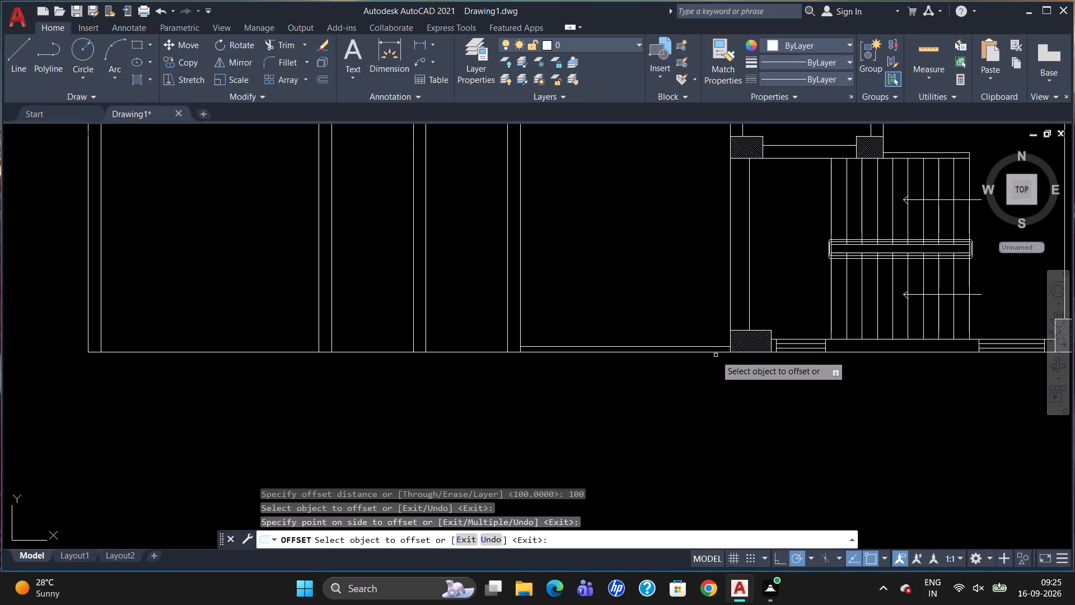
Offset the bottom boundary segment 1500 upward, and offset the resulting line another 230 upward to form a cross wall.
click(716, 353)
text(1500)
key(Return)
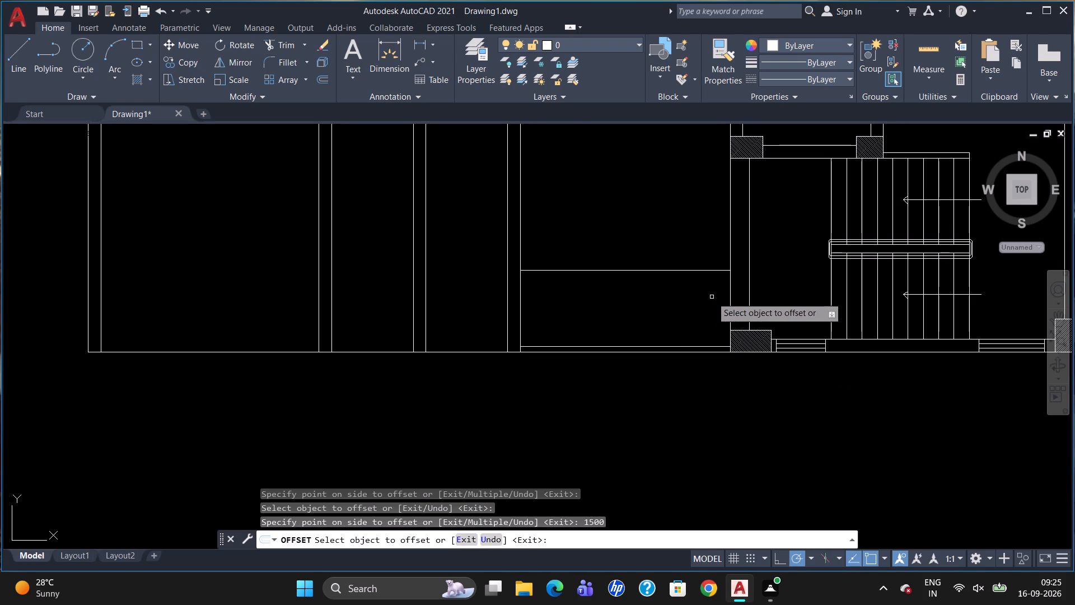
click(697, 272)
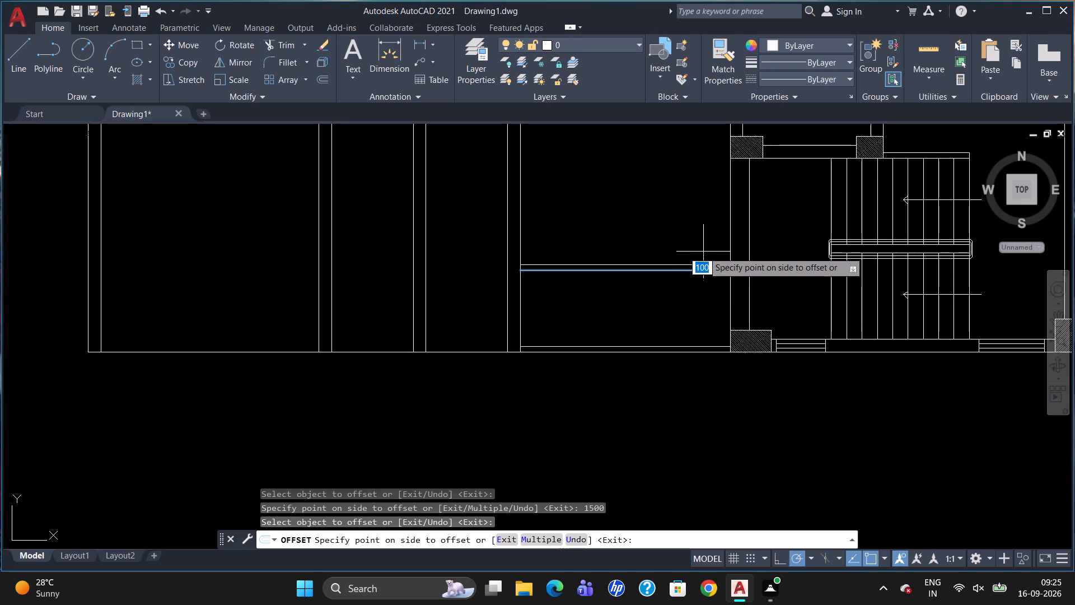
text(230)
key(Return)
key(Escape)
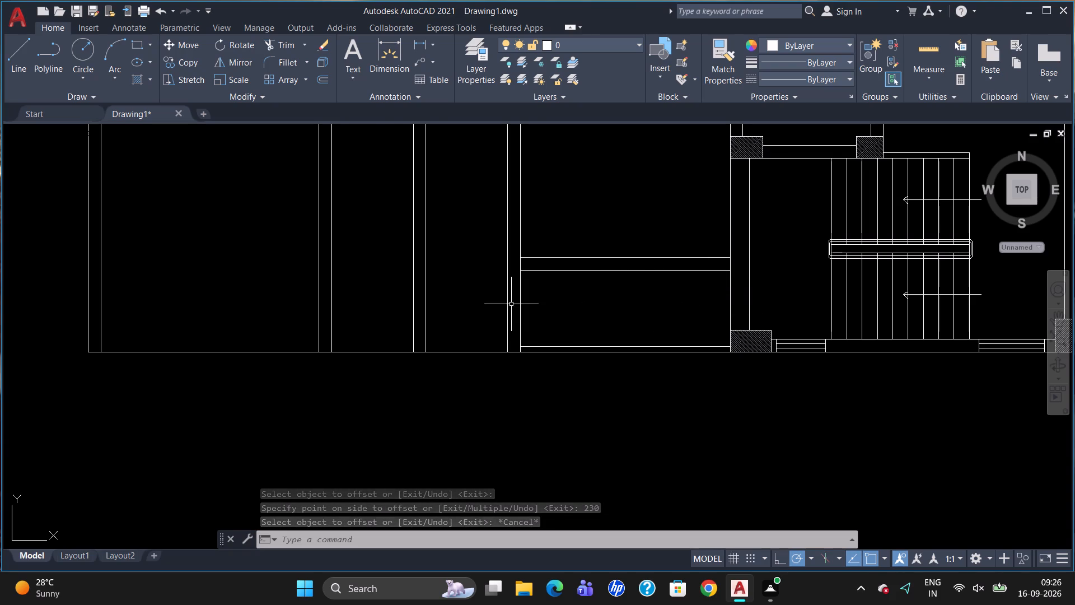
Trim the room's west and east side lines between the two lines of the 230-thick cross wall.
scroll(518, 328, down, 1)
scroll(575, 314, up, 1)
text(TR)
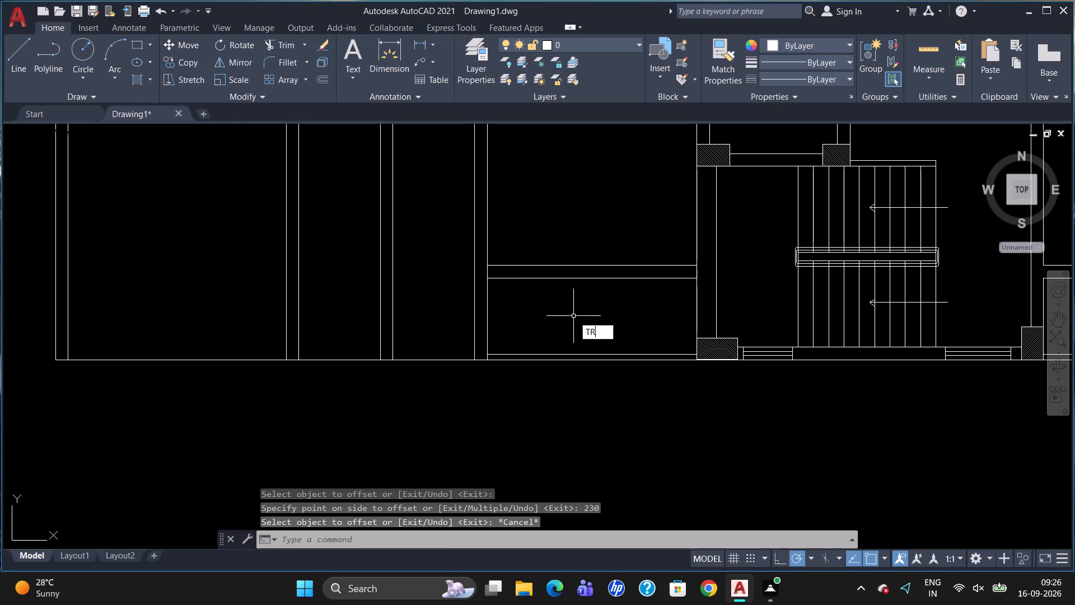
key(Return)
key(Return)
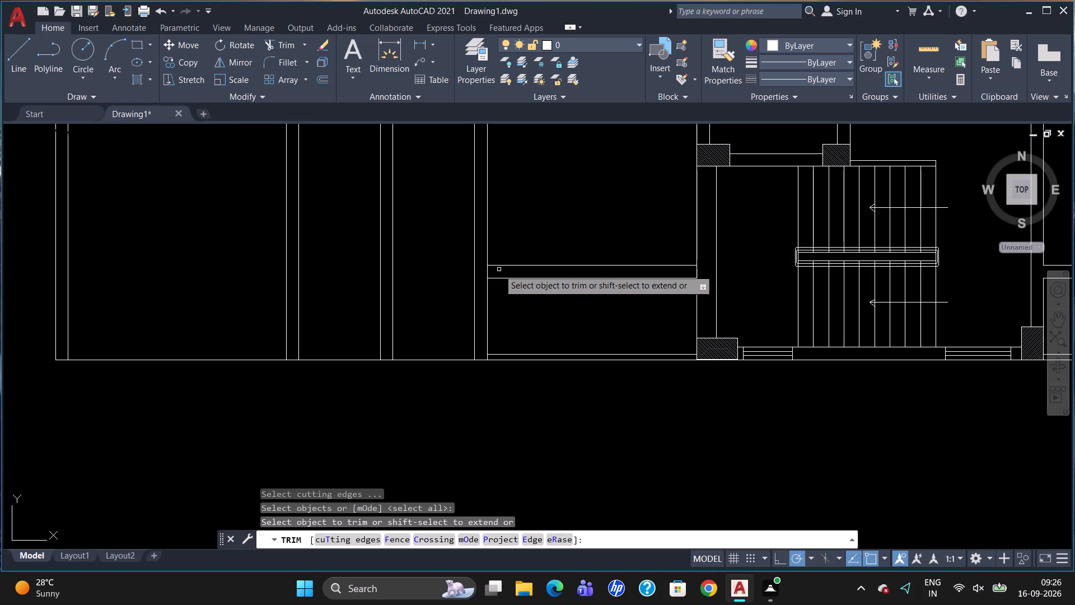
click(488, 272)
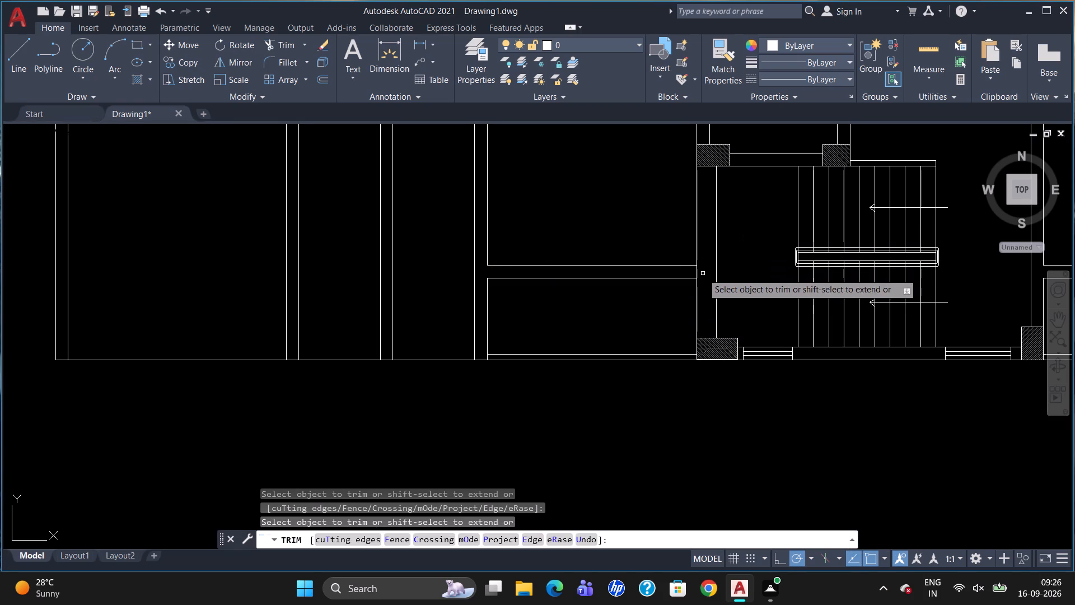
click(697, 272)
key(Escape)
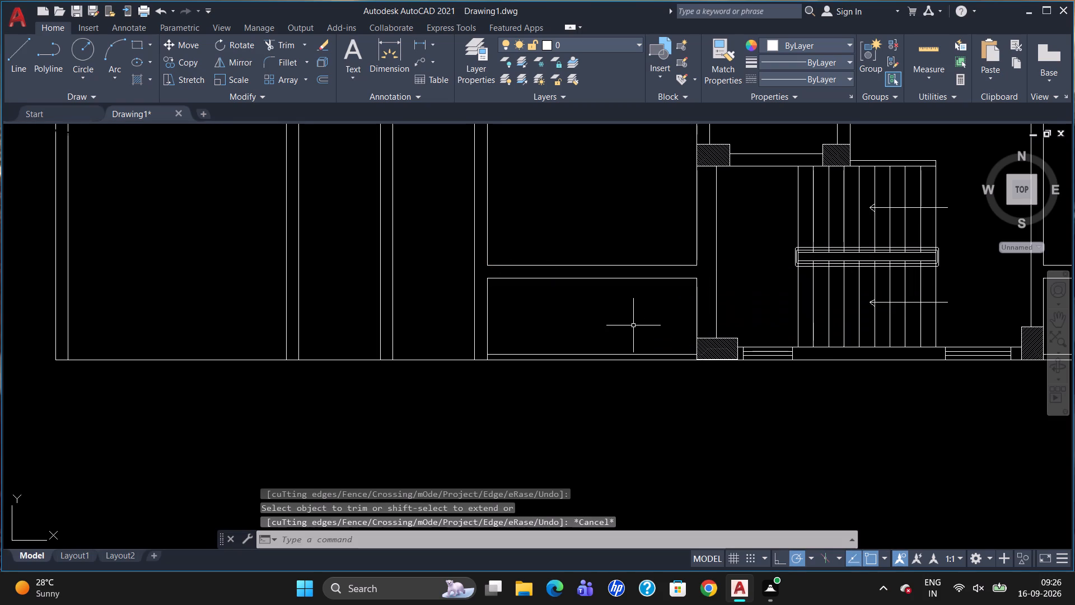
Draw a short vertical line across the 230-thick cross wall, 600 from its west end.
key(l)
key(Return)
text(TK)
key(Return)
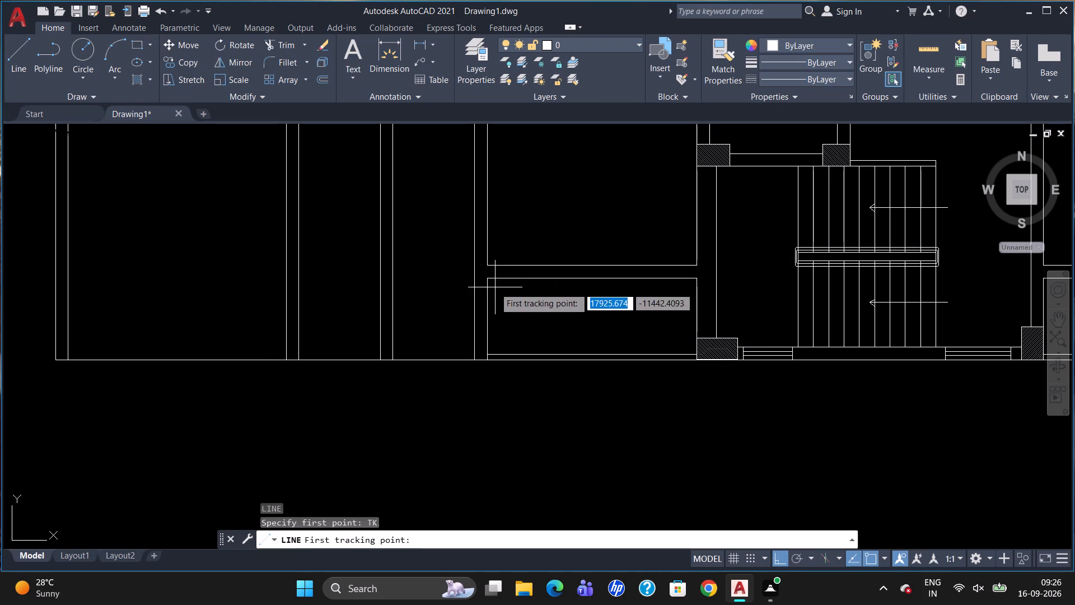
click(489, 282)
text(600)
key(Return)
key(Return)
scroll(529, 244, up, 2)
click(501, 300)
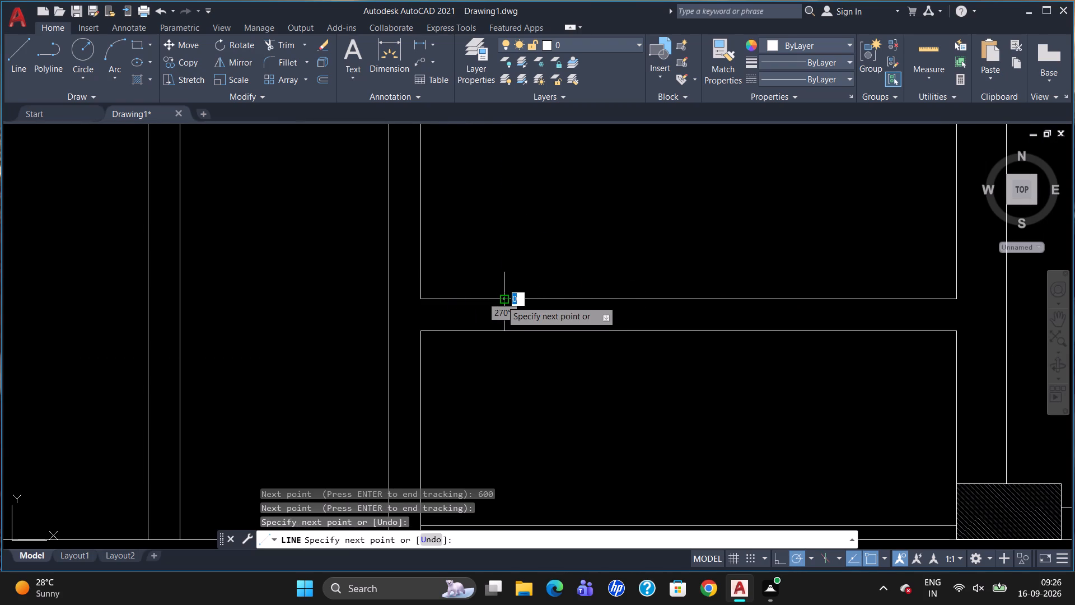
key(Escape)
Offset the short jamb line eastward successively by 900, 350 and 1800 to mark the door and window openings.
key(o)
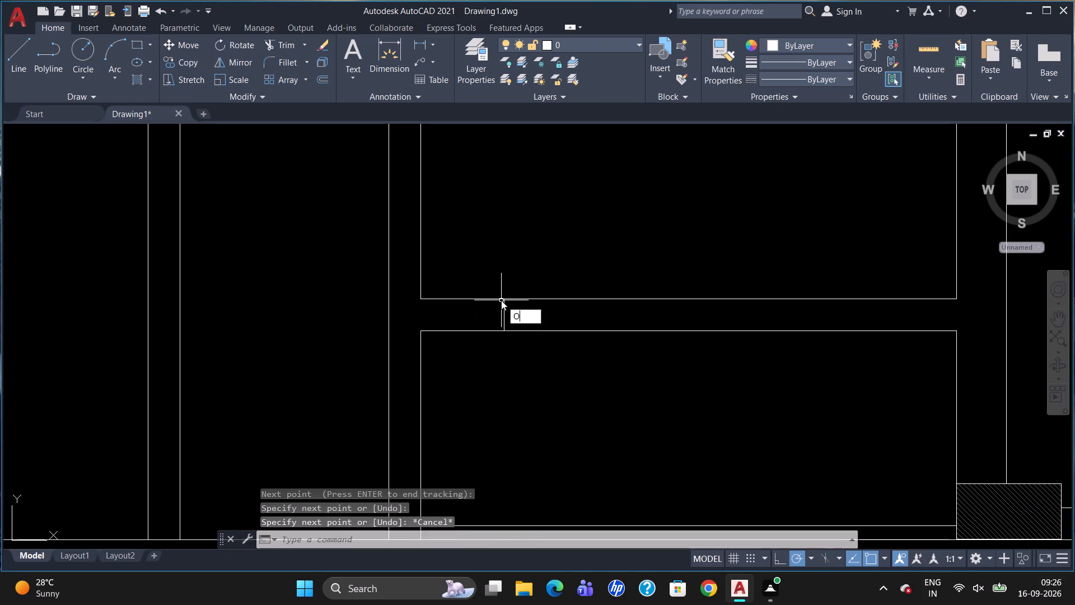
key(Return)
text(900)
key(Return)
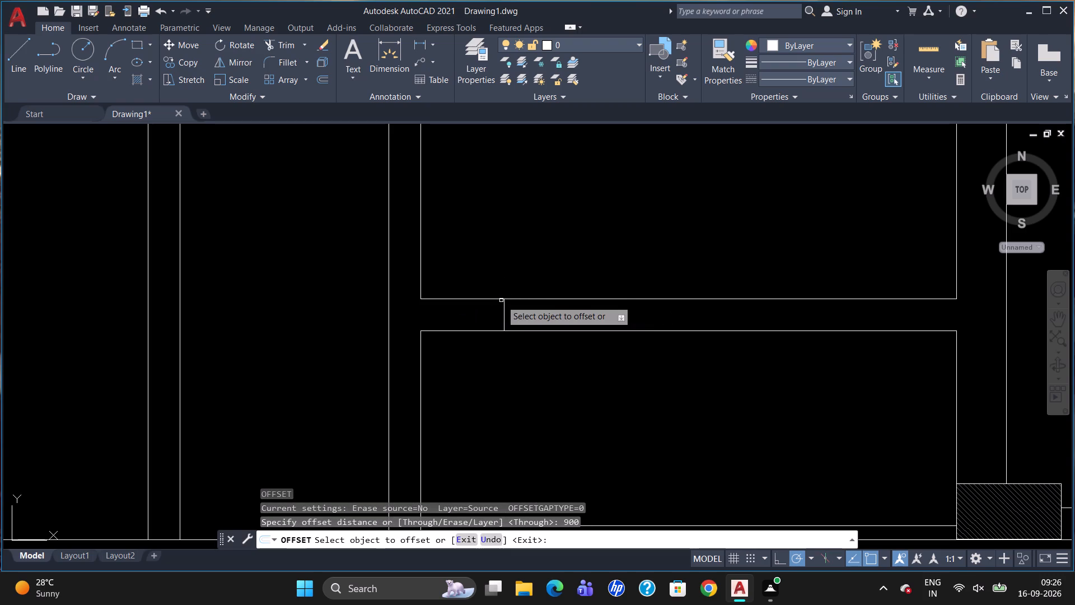
click(503, 304)
click(549, 316)
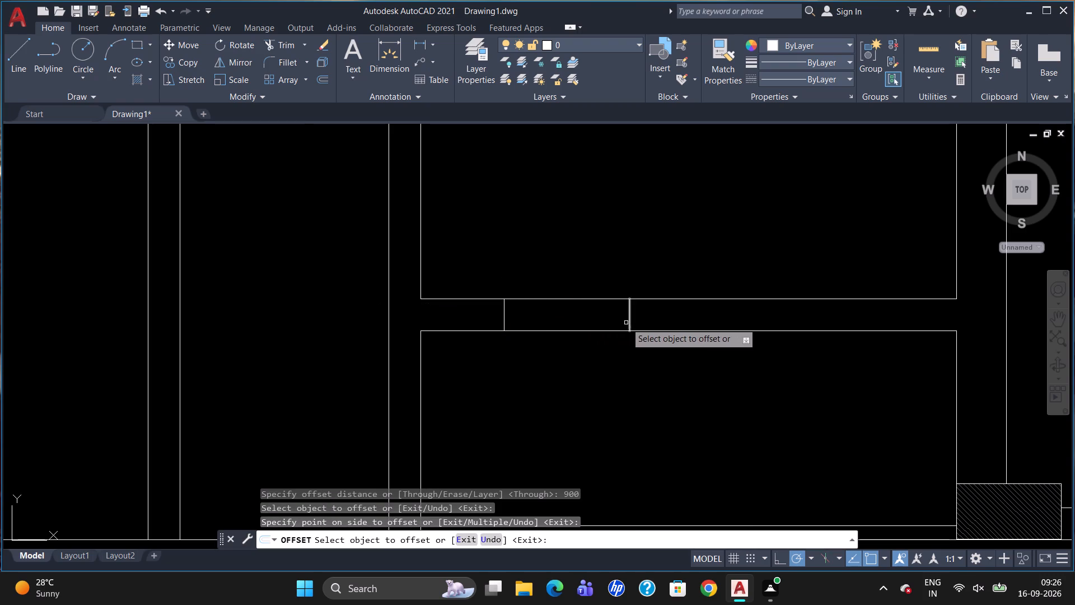
click(630, 315)
text(350)
key(Return)
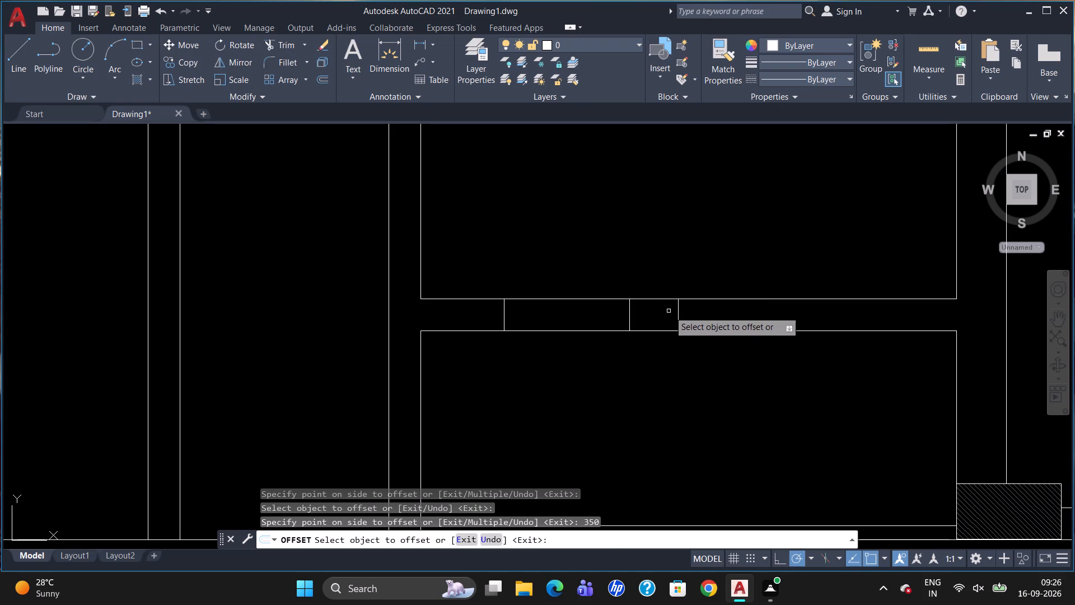
click(680, 311)
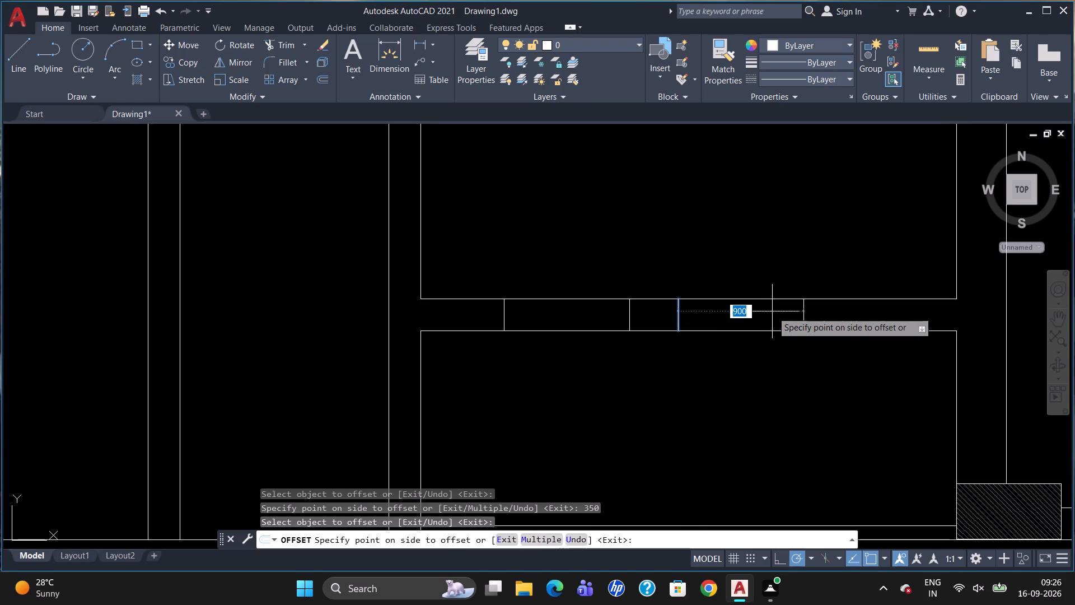
text(1800)
key(Return)
key(Escape)
Draw a horizontal centre line along the 1800-wide window opening, between the midpoints of its two jambs.
key(l)
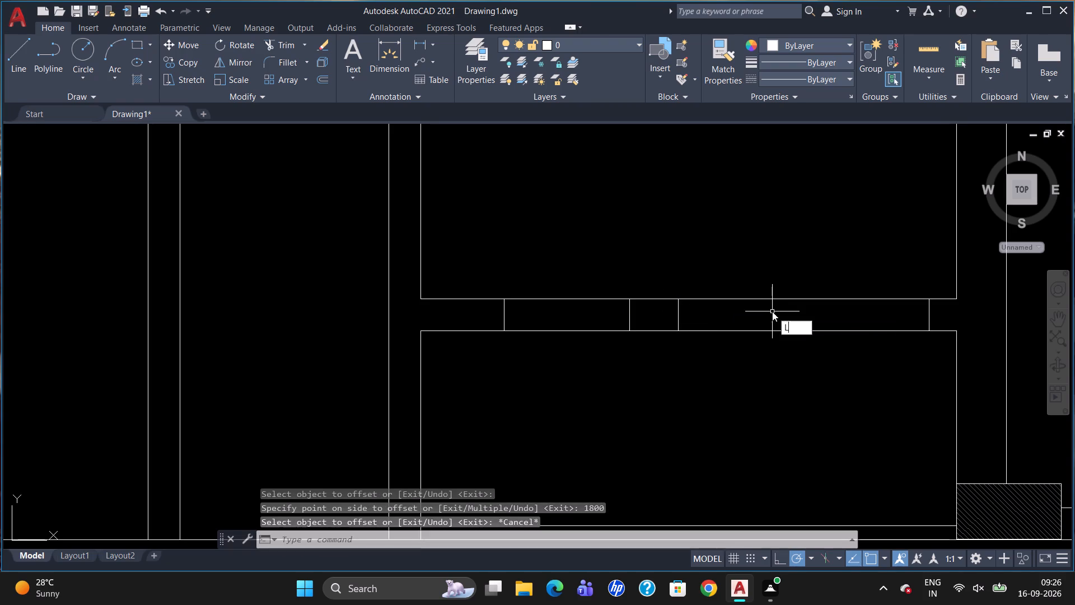
key(Return)
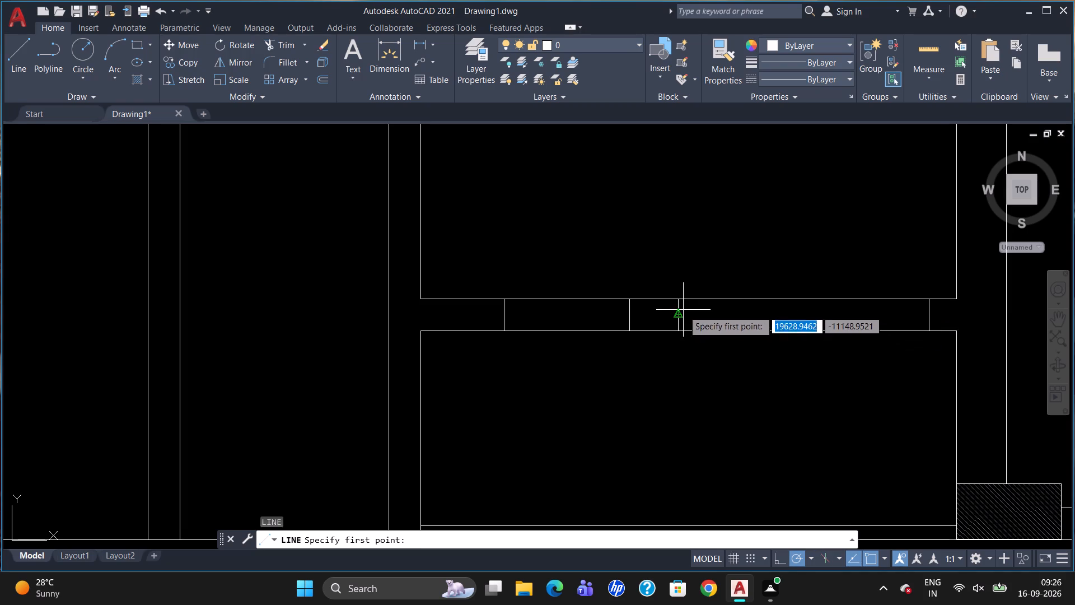
click(680, 316)
click(927, 314)
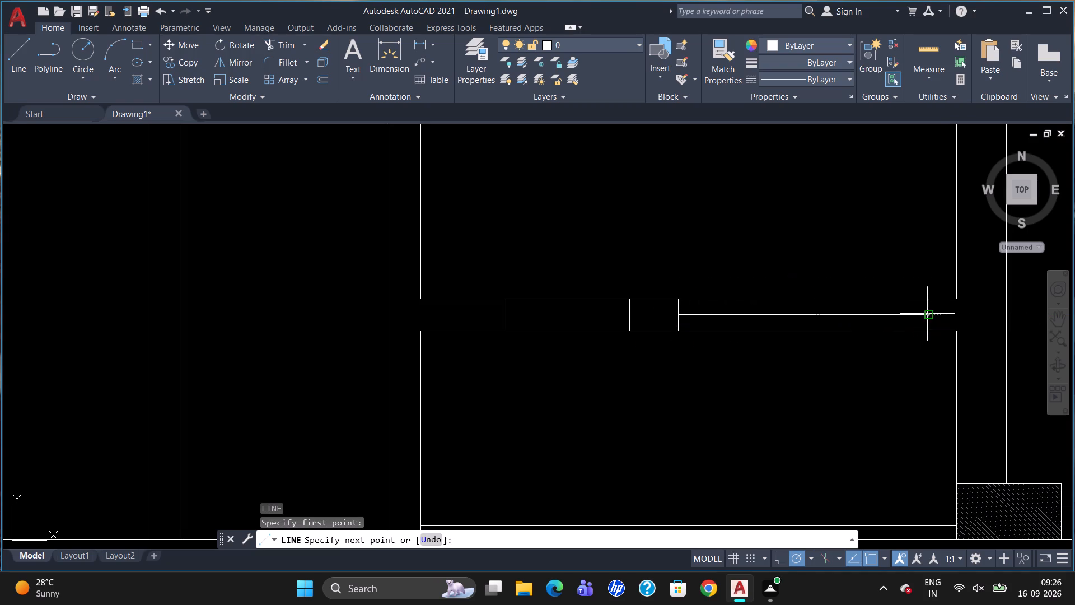
key(Escape)
Offset the window's centre line 40 to each side and erase the original centre line.
key(o)
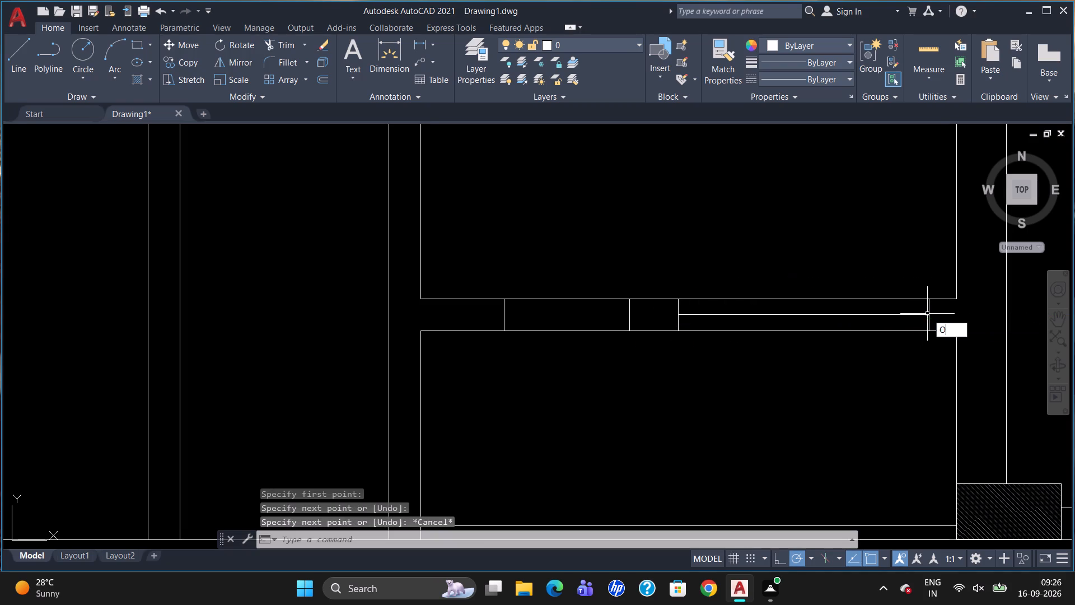
key(Return)
text(40)
key(Return)
click(927, 314)
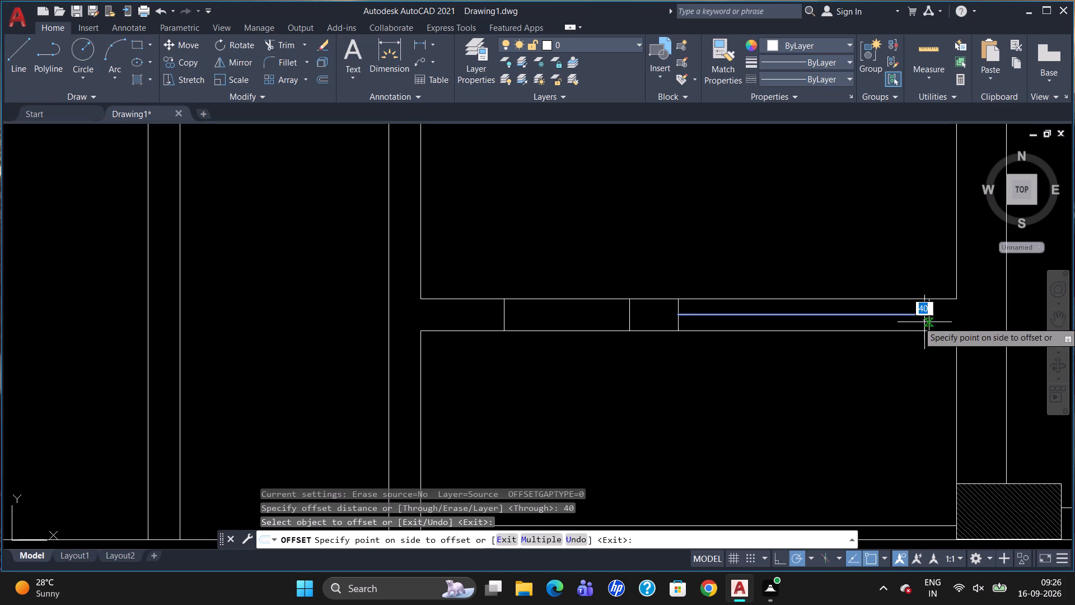
click(924, 322)
click(922, 313)
click(923, 303)
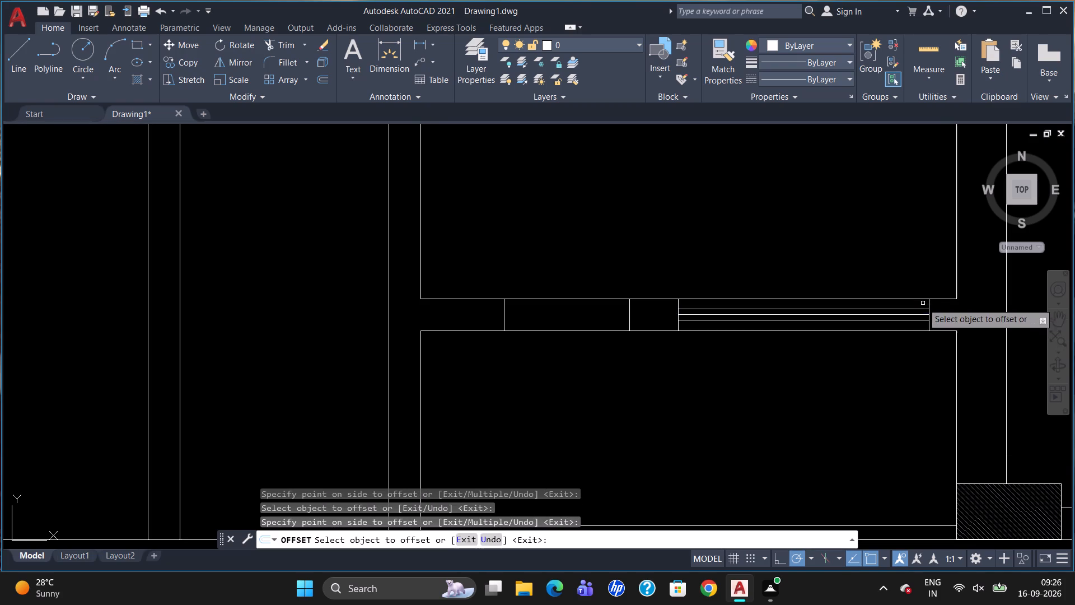
key(Escape)
click(909, 314)
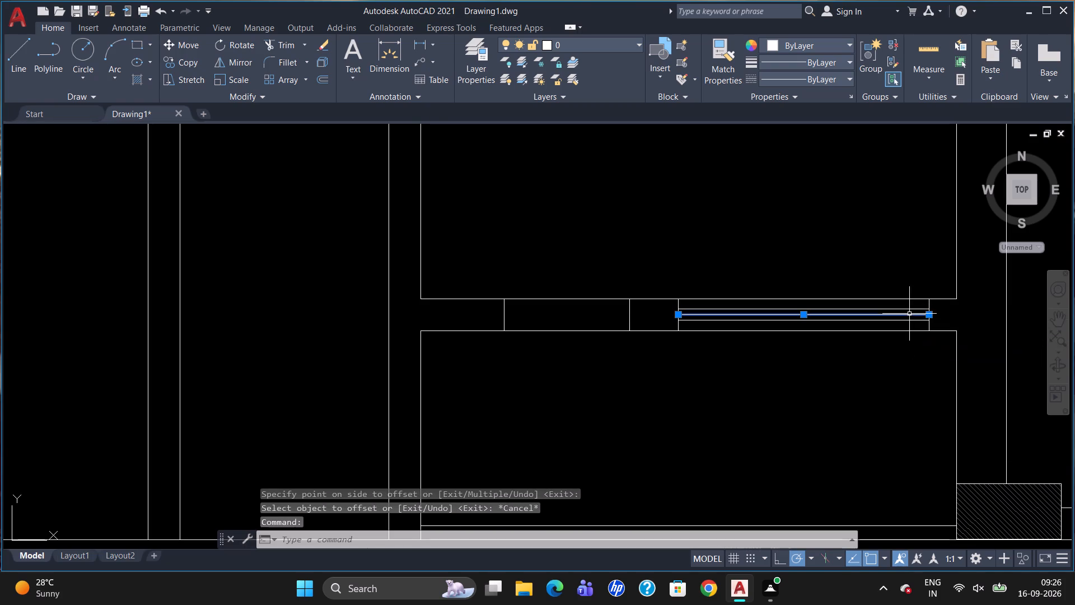
key(Delete)
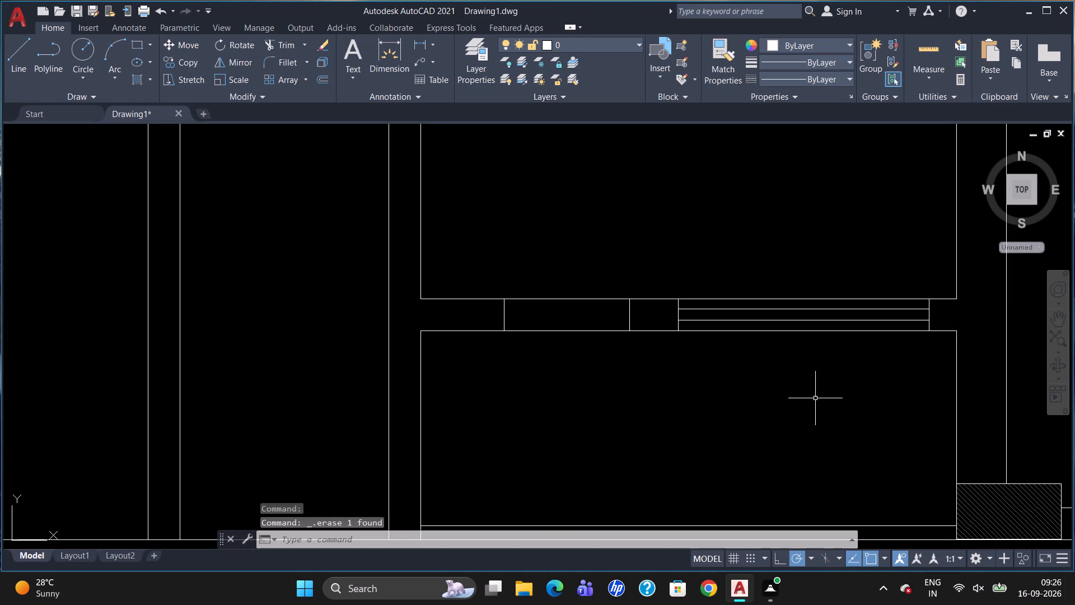
Trim the cross wall's upper line between the jambs of the 900-wide door opening.
text(TR)
key(Return)
key(Return)
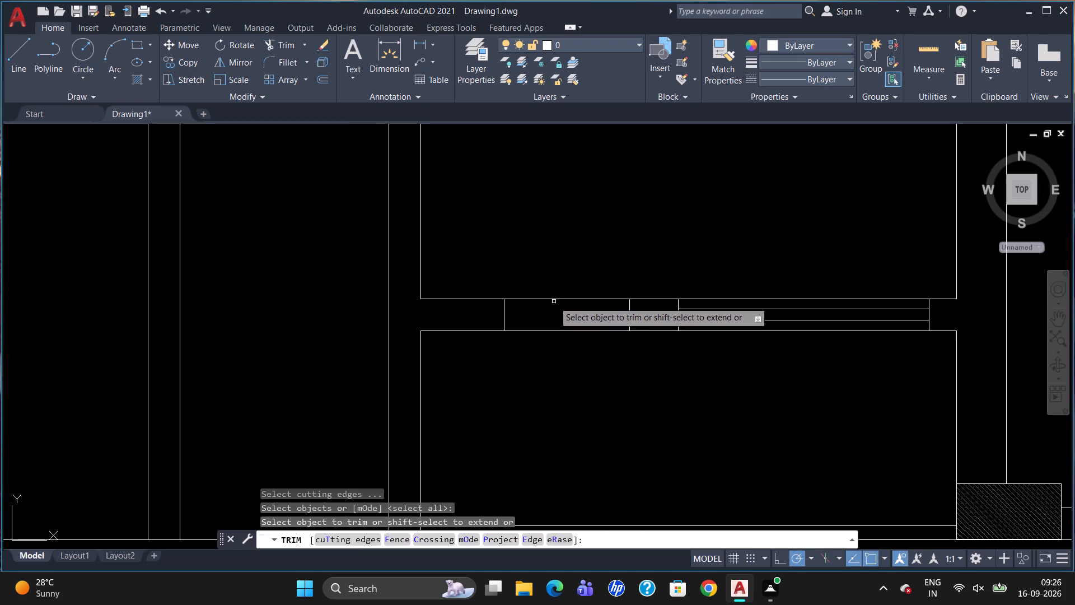
click(554, 301)
click(556, 295)
click(561, 294)
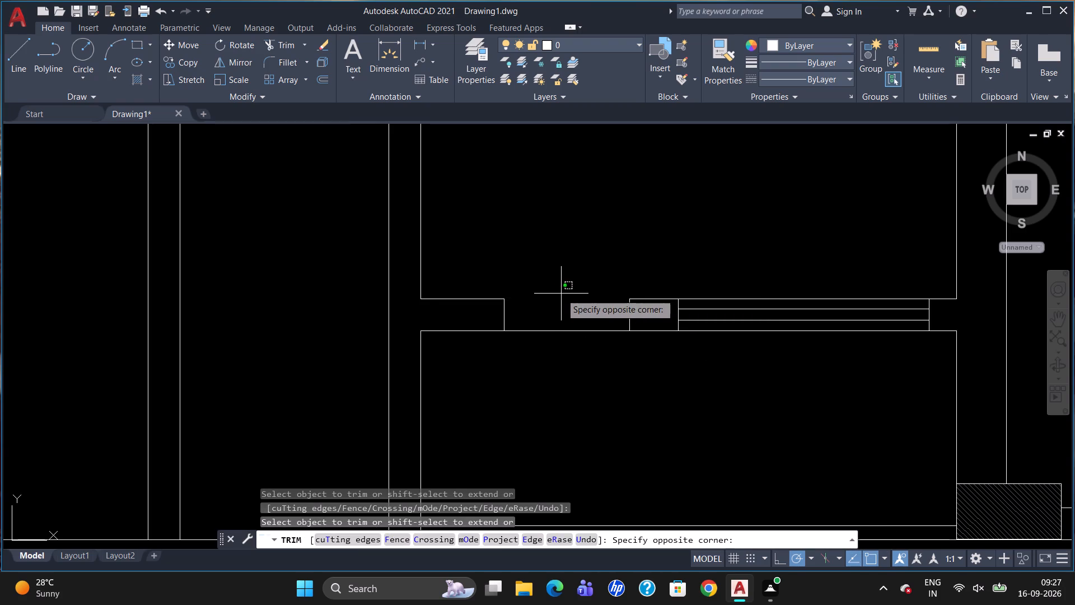
click(561, 294)
scroll(646, 272, down, 2)
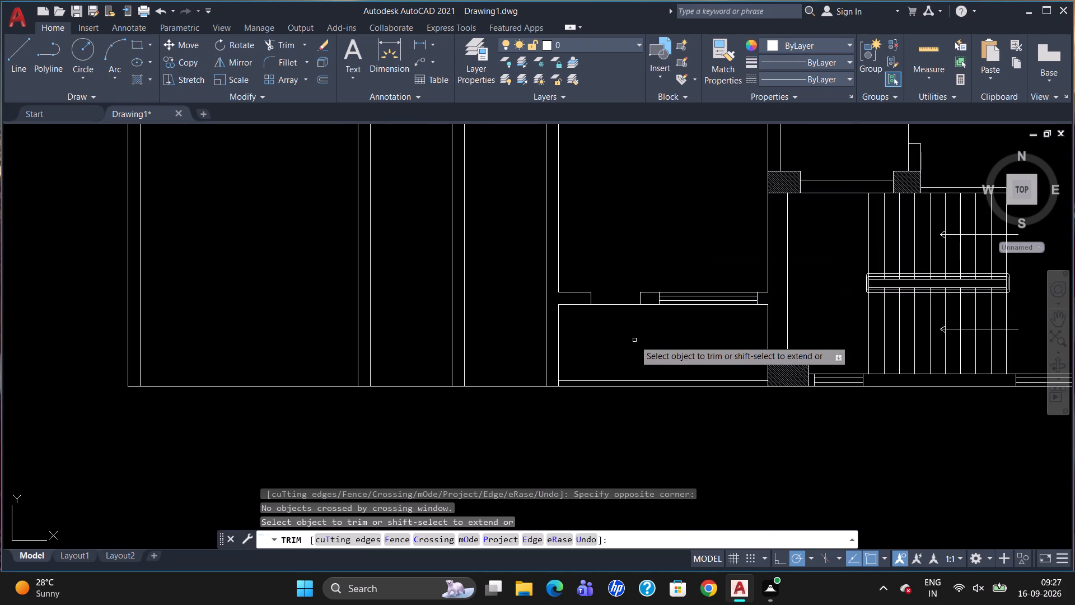
scroll(642, 366, down, 2)
scroll(627, 213, up, 2)
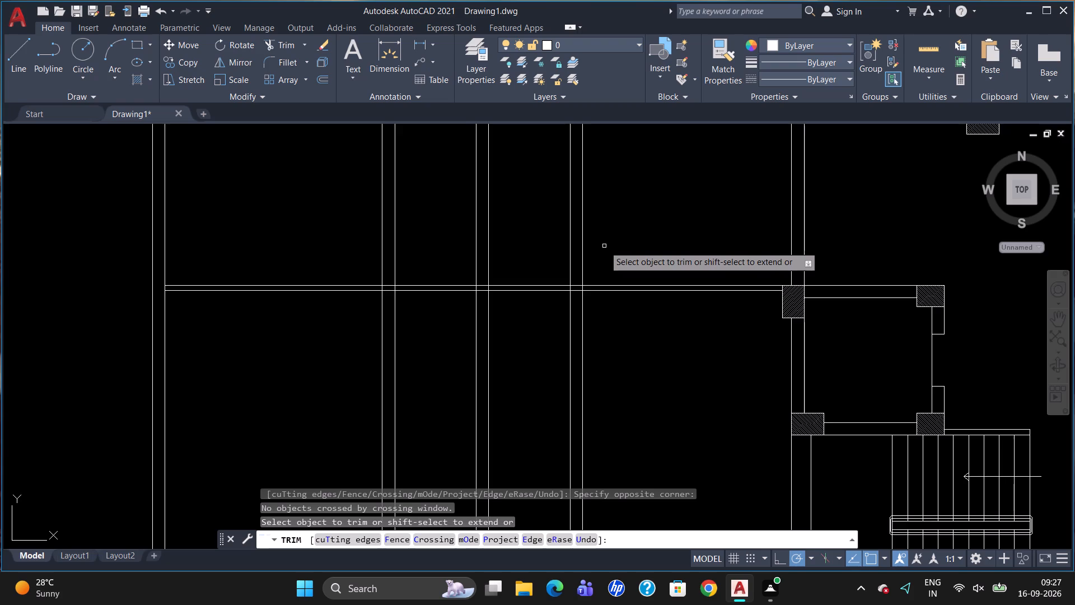
scroll(604, 244, down, 2)
scroll(601, 322, up, 1)
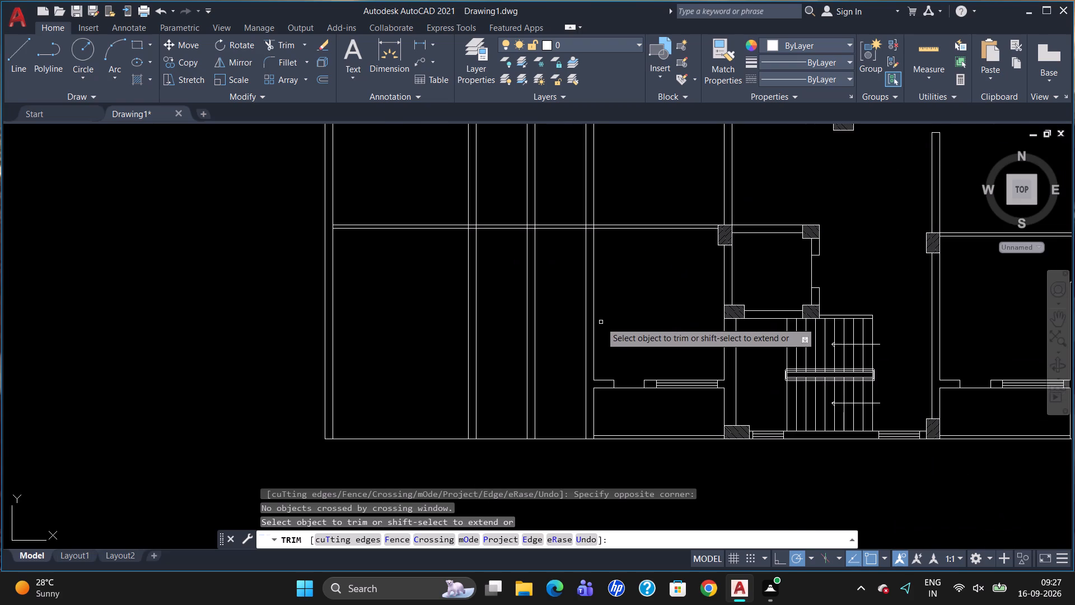
key(Escape)
Draw a 3690-long horizontal line westward across the wall strips, starting 2800 above the cross wall's upper-west corner.
key(l)
key(Return)
key(t)
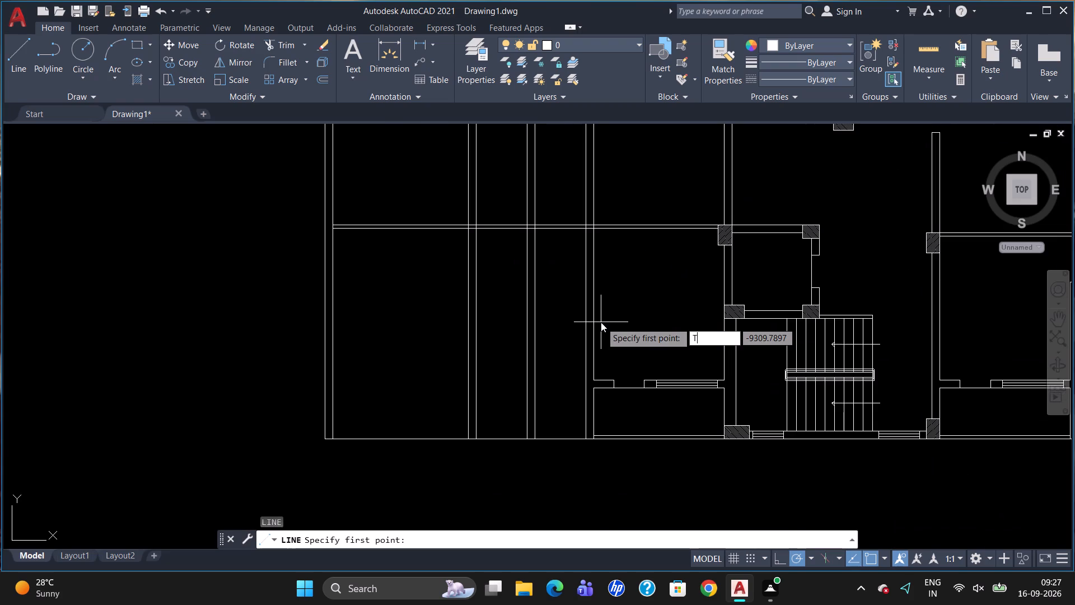
key(l)
key(BackSpace)
key(k)
key(Return)
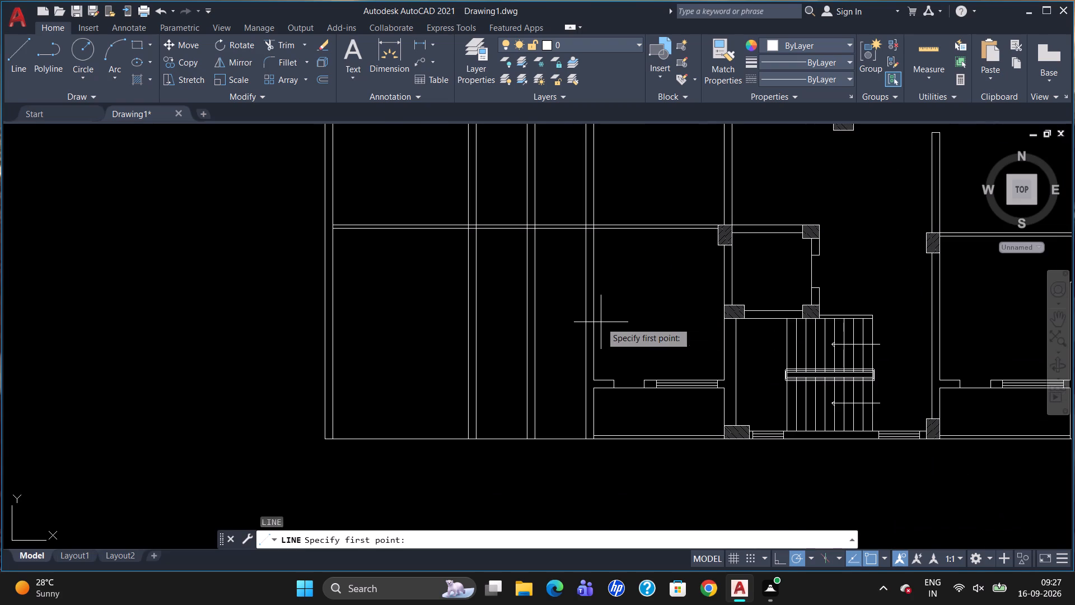
click(595, 378)
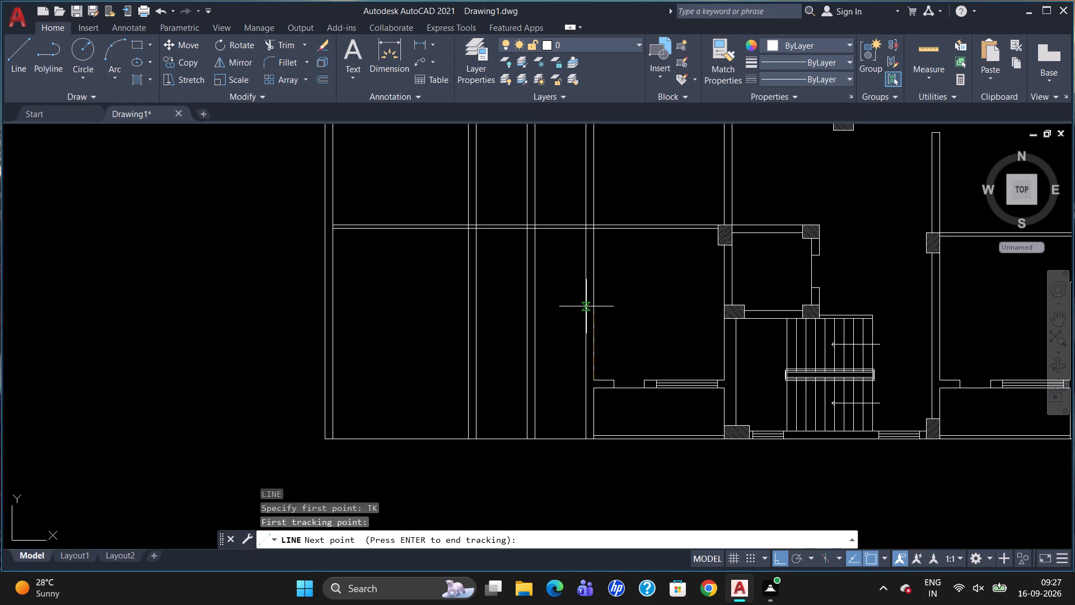
key(2)
text(800)
key(Return)
key(Return)
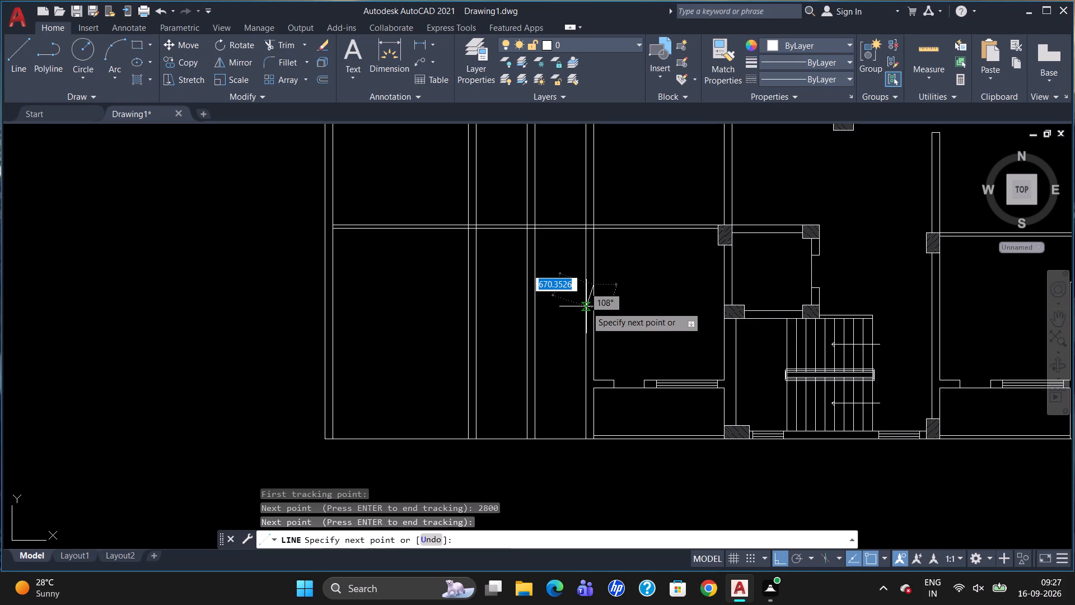
click(468, 282)
key(Escape)
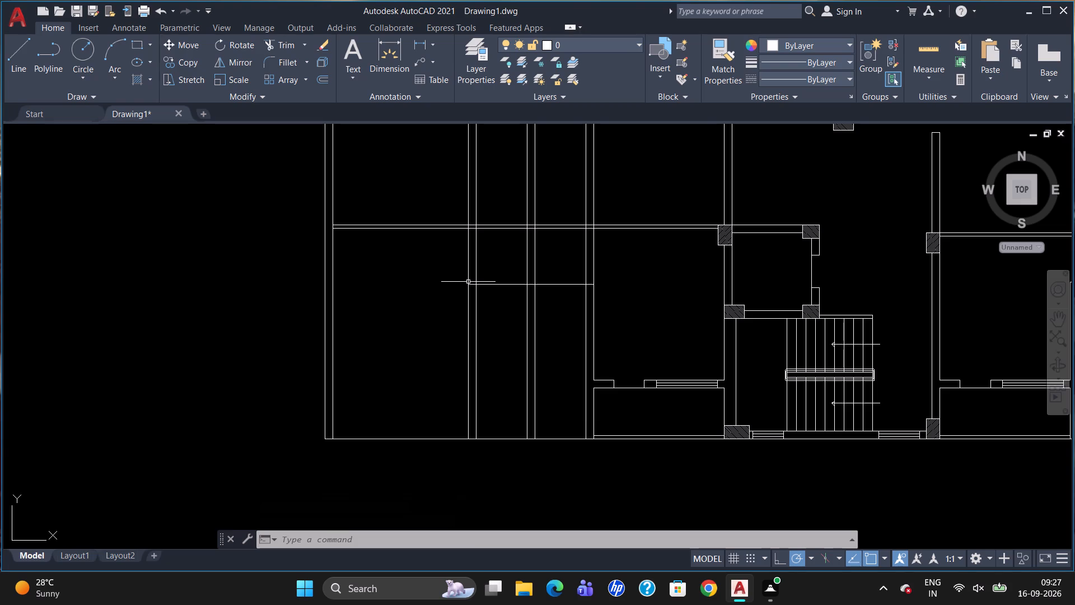
Offset the 3690-long horizontal line across the wall strips 100 to the north.
key(o)
key(Return)
text(100)
key(Return)
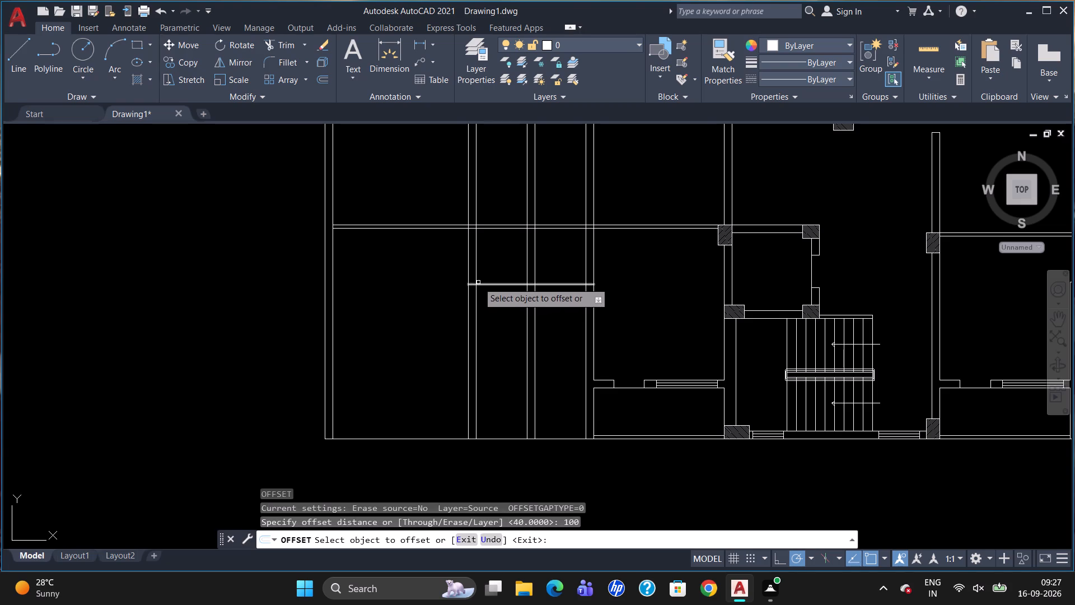
click(482, 286)
click(492, 271)
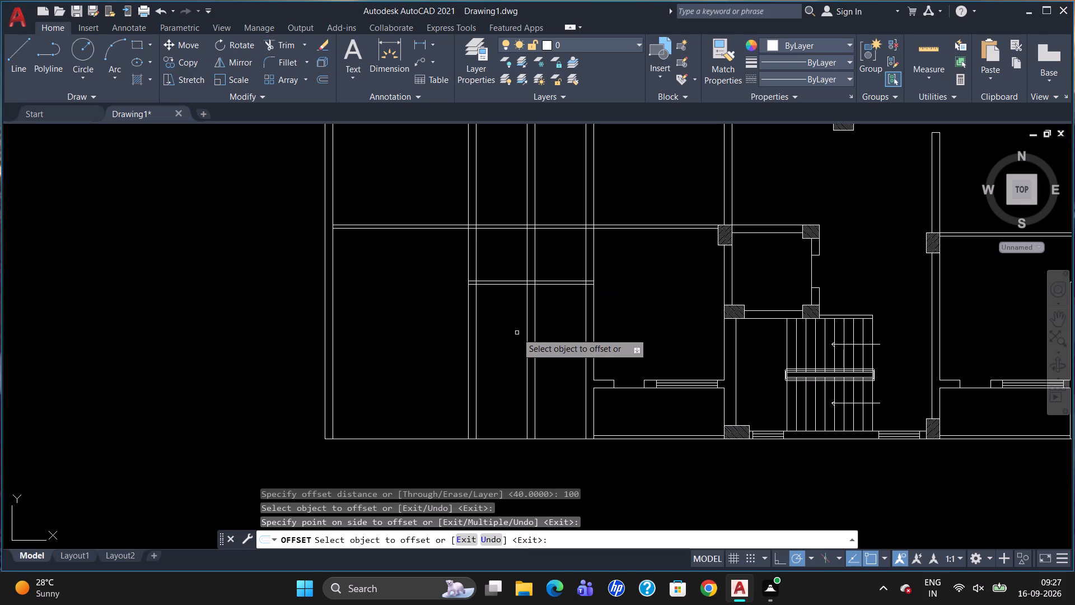
key(Escape)
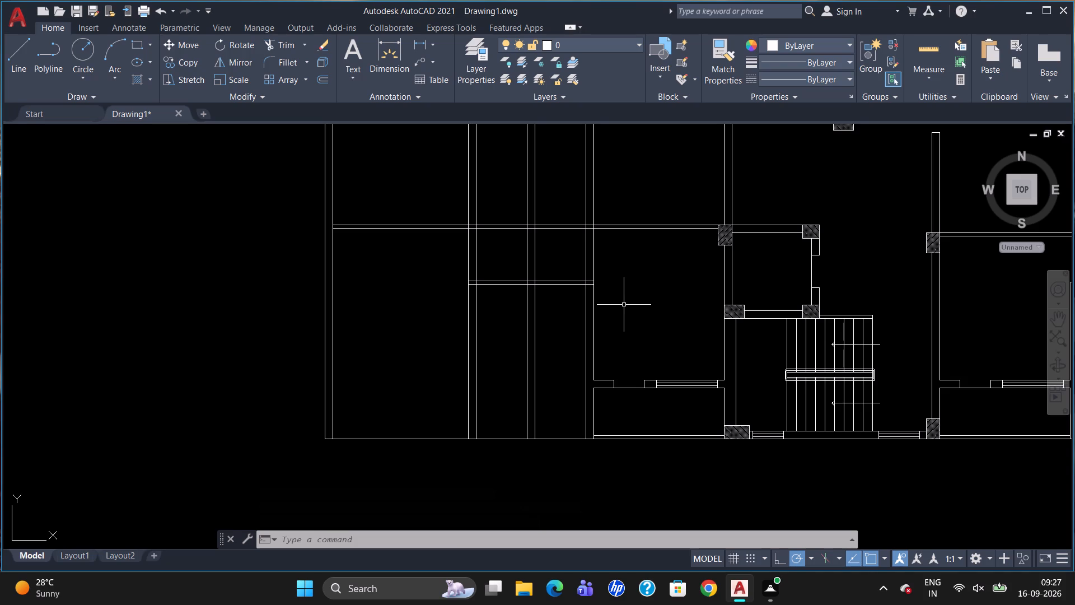
Draw a jamb line across the 100-thick cross wall, 800 west of the eastern wall strip's inner face.
key(l)
key(Return)
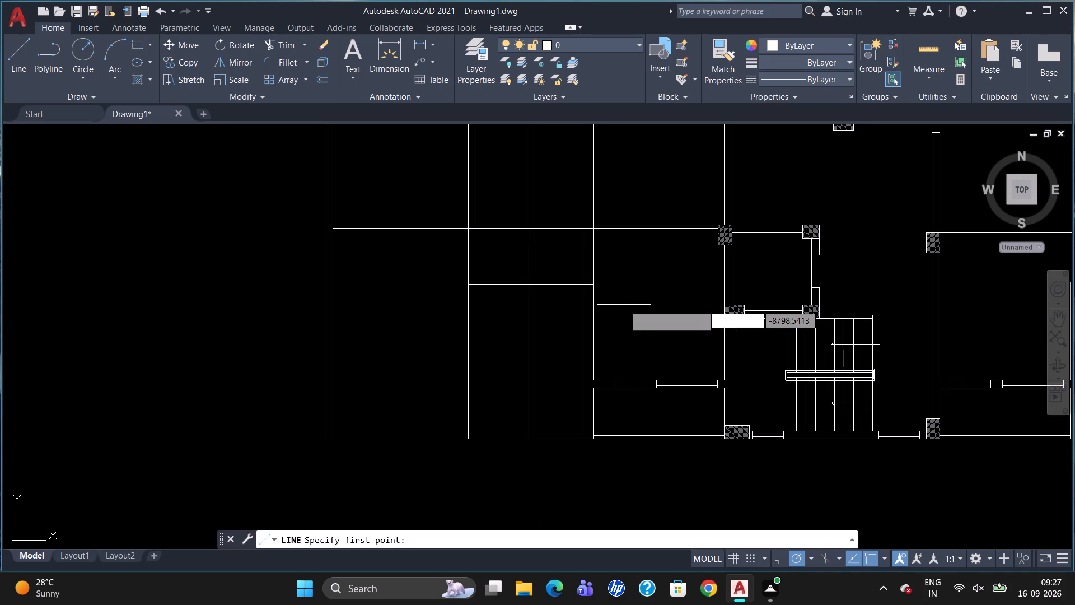
text(TK)
key(Return)
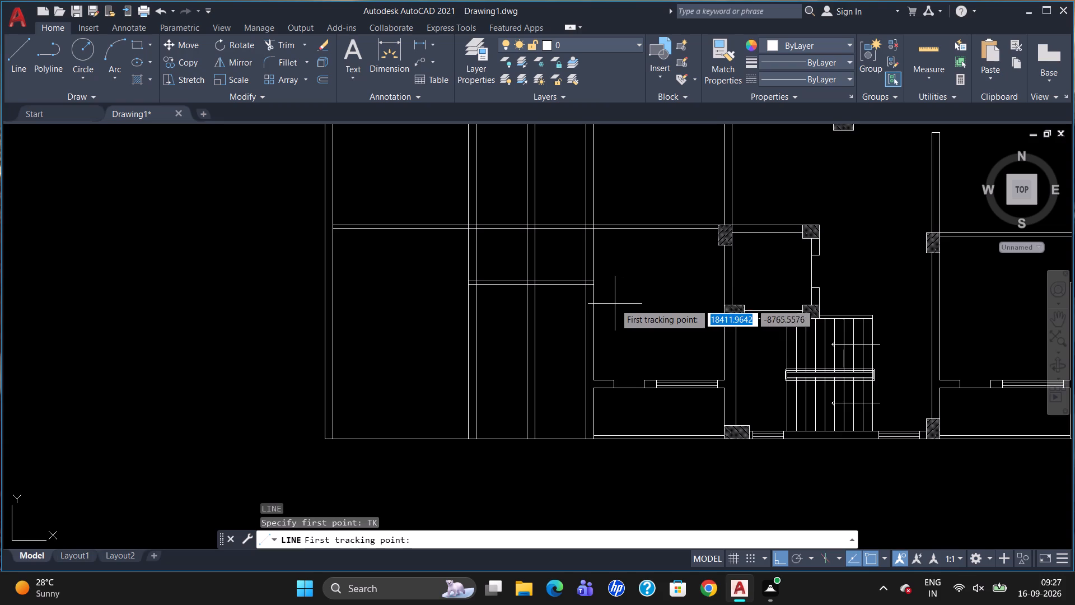
scroll(582, 291, up, 2)
click(588, 274)
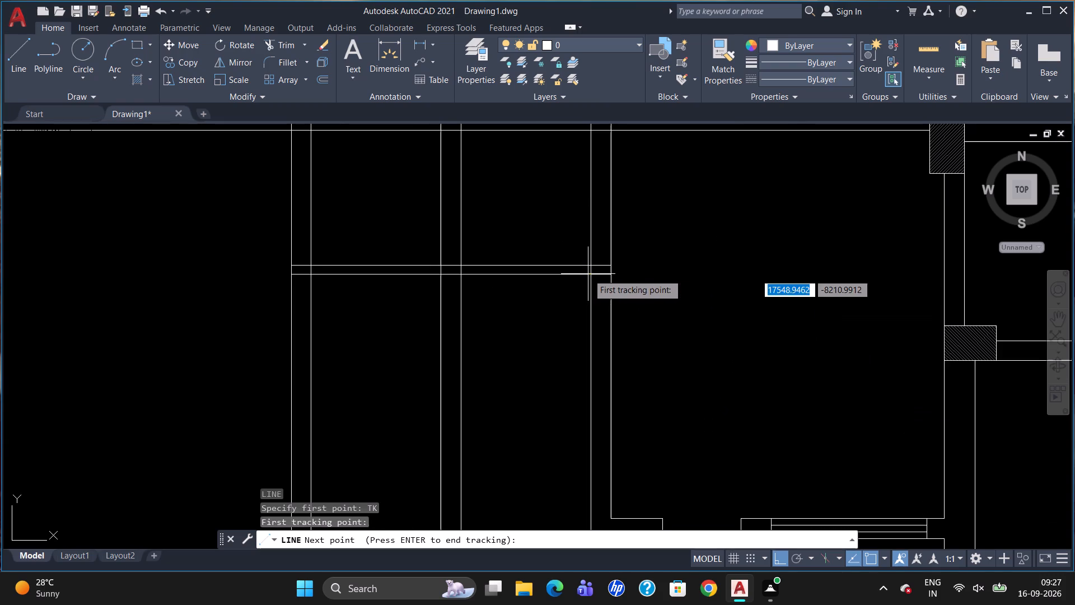
text(80)
key(0)
key(Return)
key(Return)
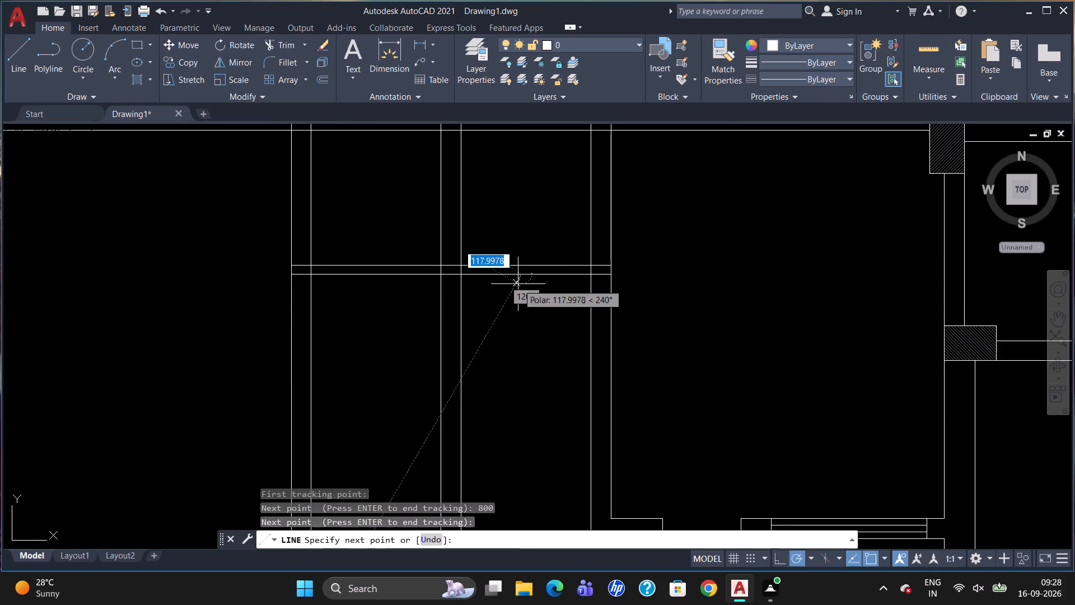
click(524, 263)
key(Escape)
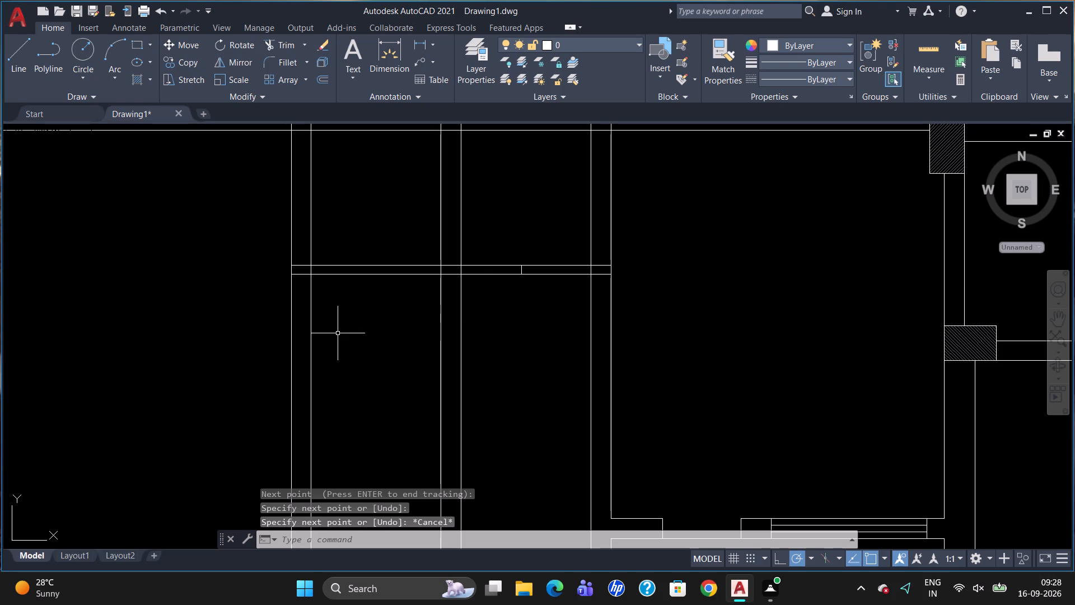
Draw a jamb line across the 100-thick cross wall, 800 east of the western wall strip's inner face.
key(l)
key(Return)
text(TK)
key(Return)
click(310, 272)
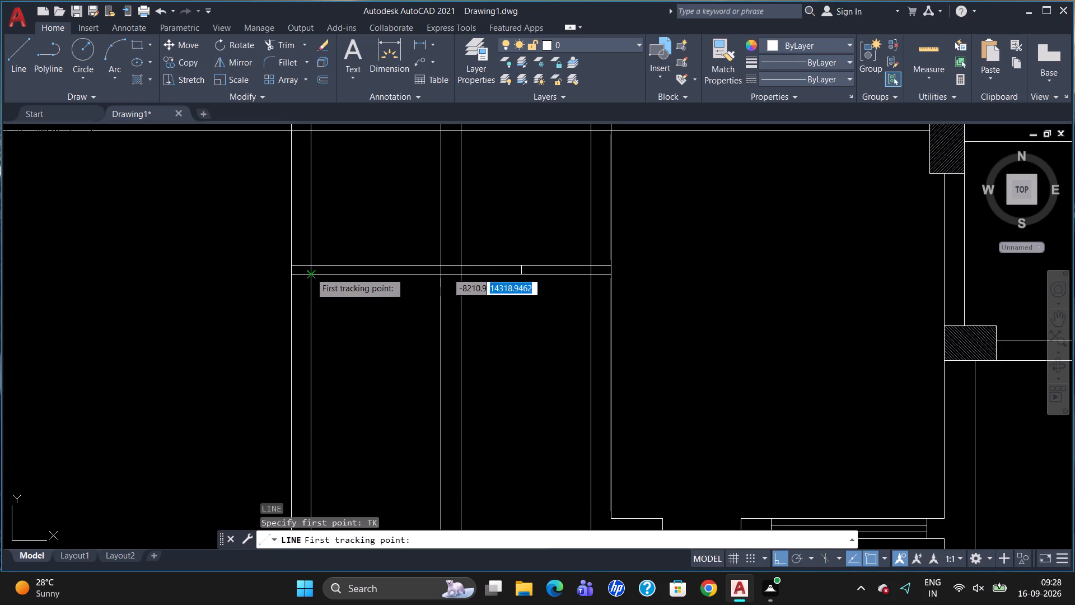
key(8)
text(00)
key(Return)
key(Return)
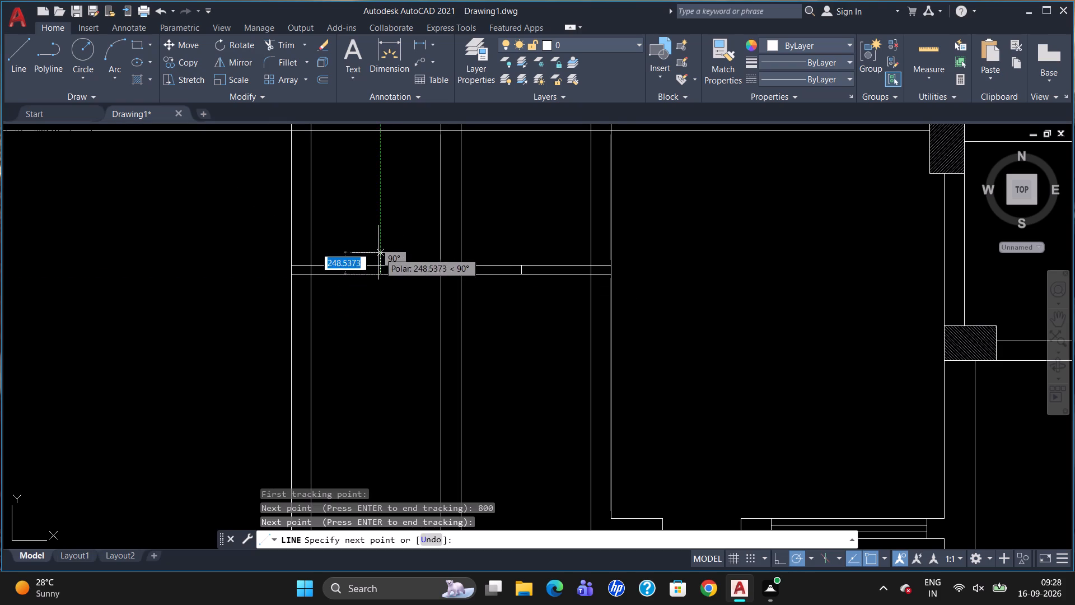
click(381, 267)
key(Escape)
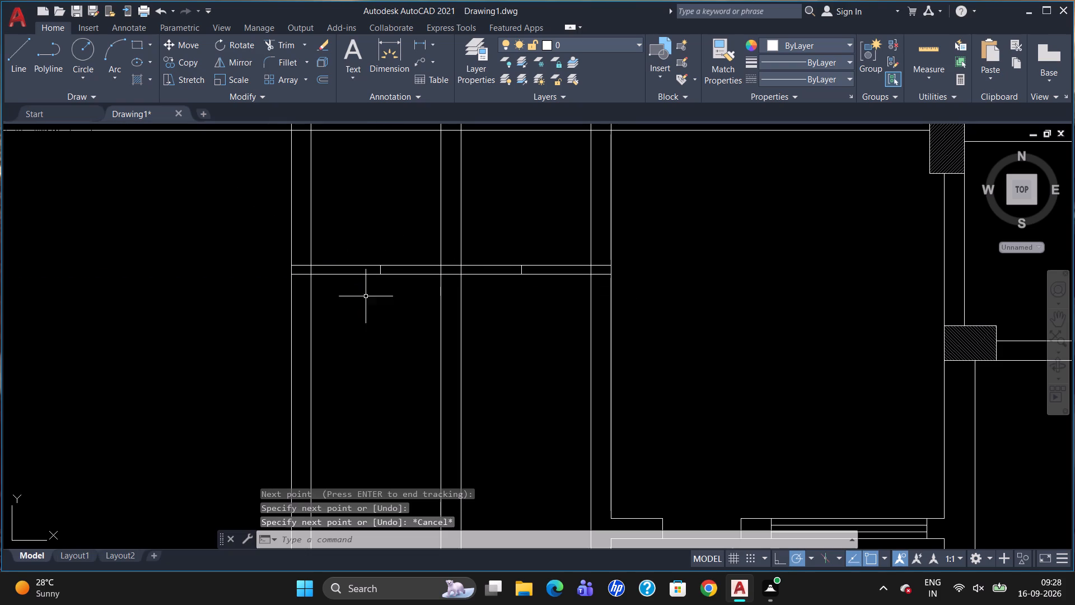
Trim both cross-wall lines between the jambs and the outer strips to open the two 800-wide door openings.
text(TR)
key(Return)
key(Return)
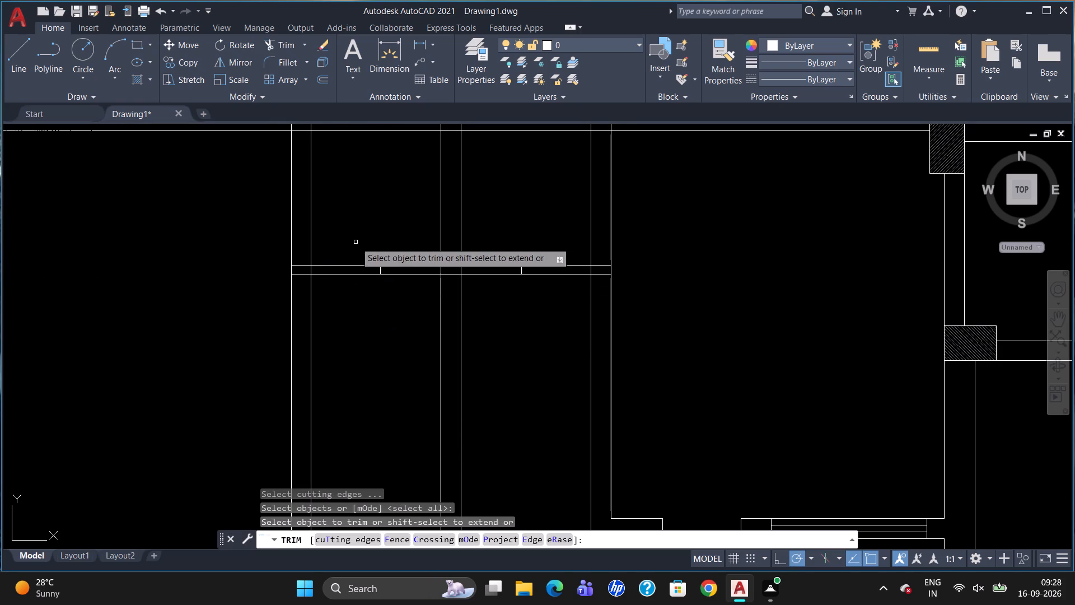
drag(353, 247, 359, 319)
click(359, 319)
drag(550, 233, 578, 353)
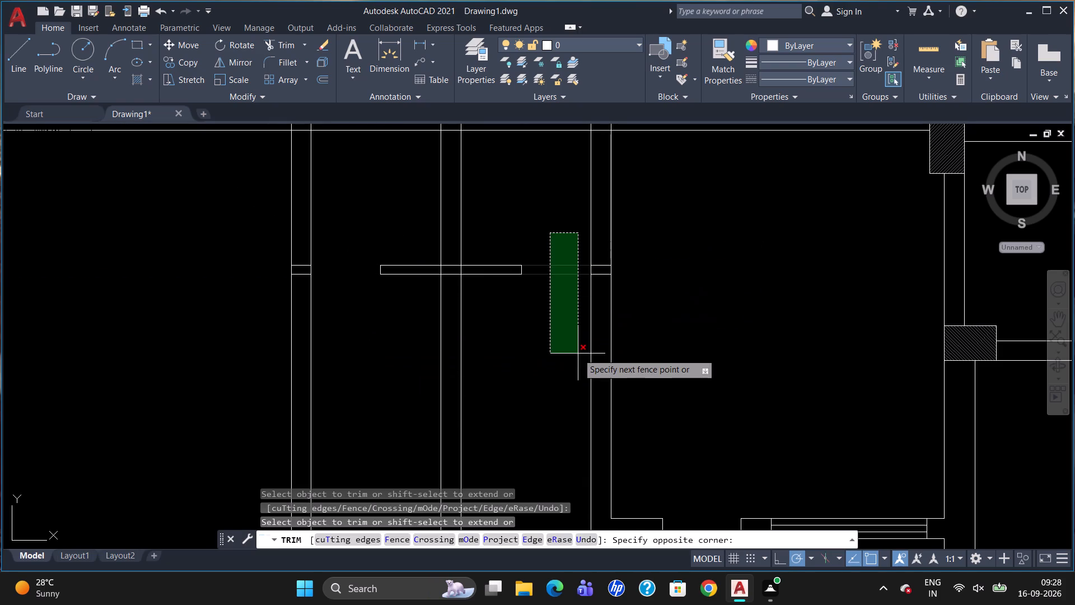
click(578, 353)
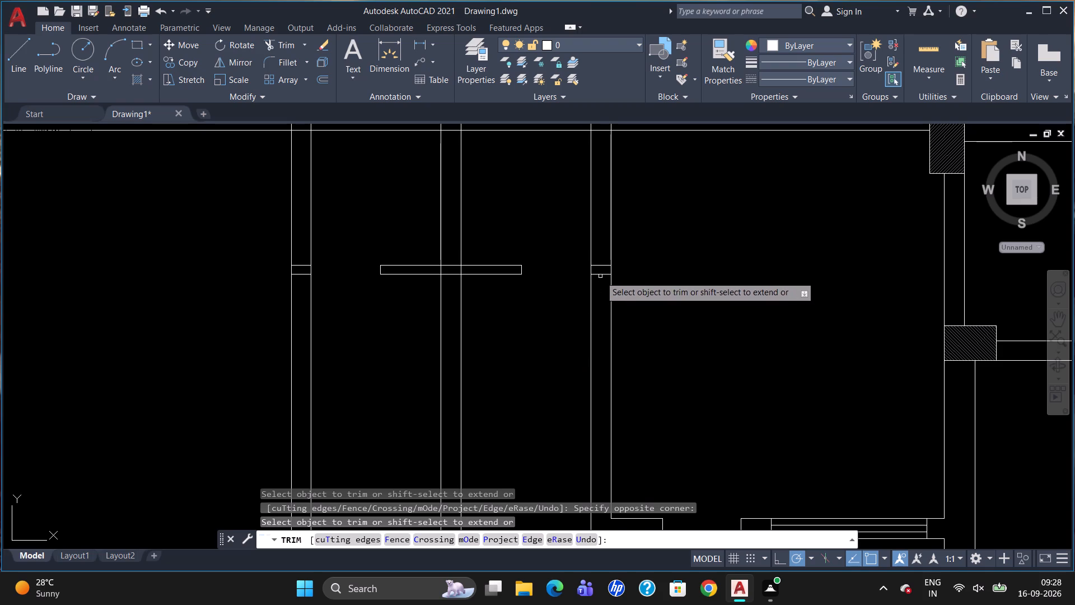
click(599, 274)
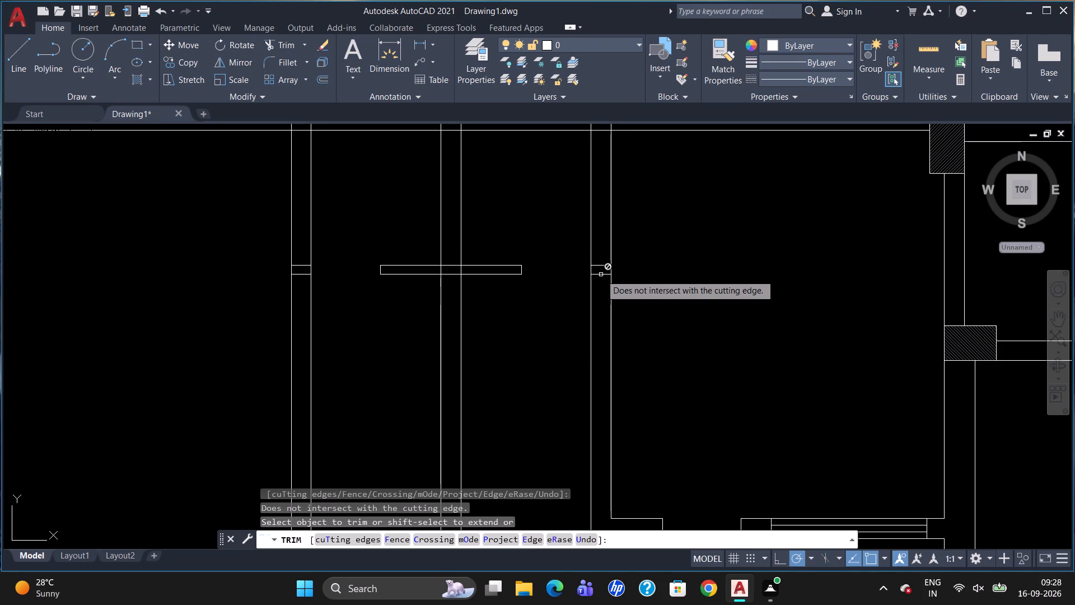
key(Escape)
Erase the leftover lower cross-wall line segments inside the eastern and western wall strips.
click(601, 275)
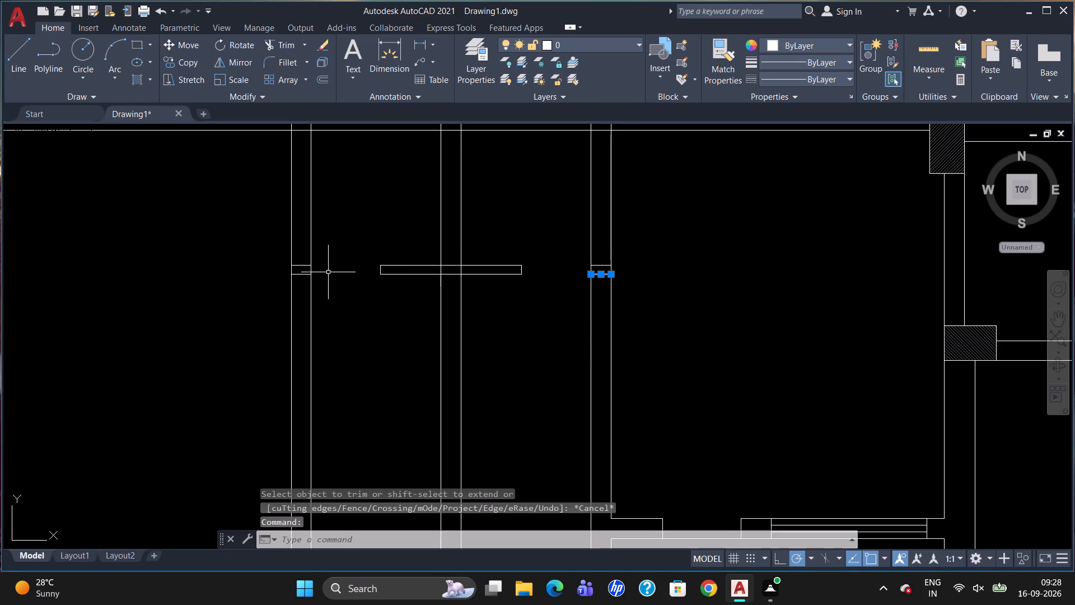
click(302, 275)
key(Delete)
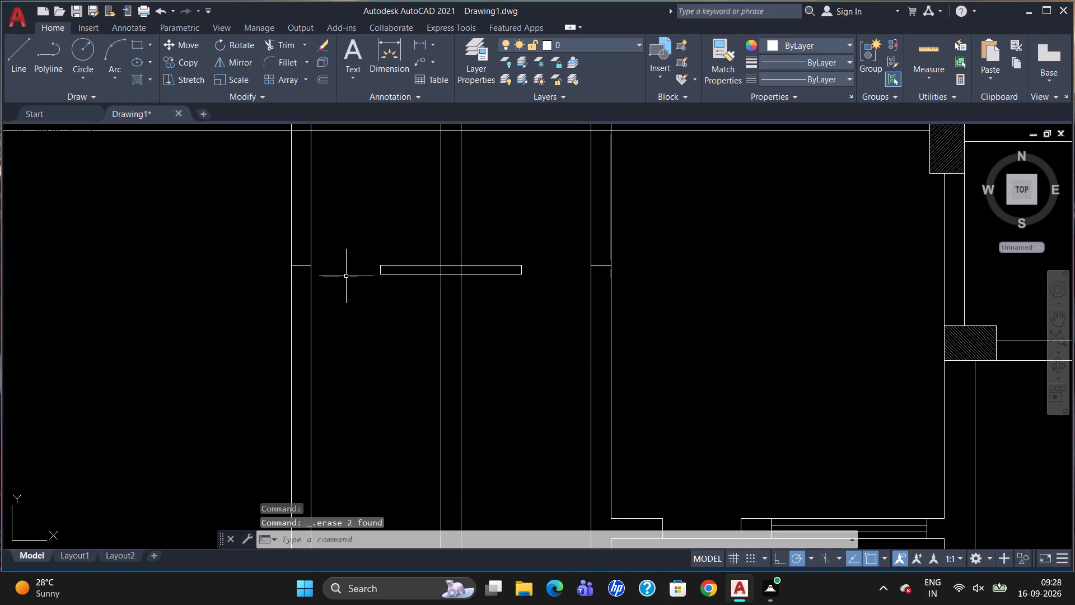
Trim the overlapping lines where the short cross wall crosses the middle wall strip into an open junction.
text(TR)
key(Return)
key(Return)
click(448, 274)
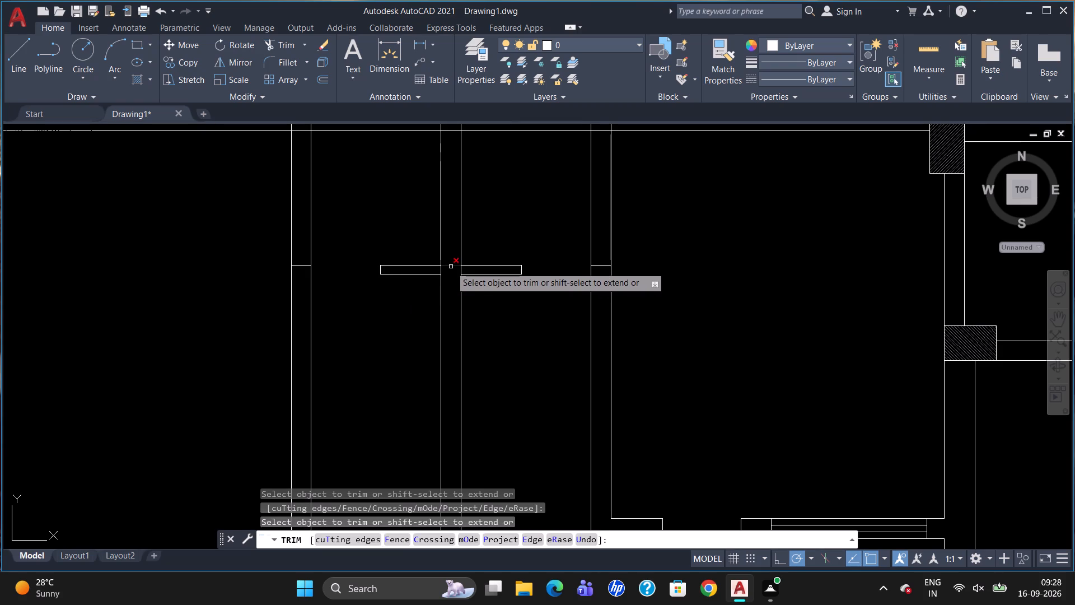
click(451, 267)
click(442, 270)
click(460, 269)
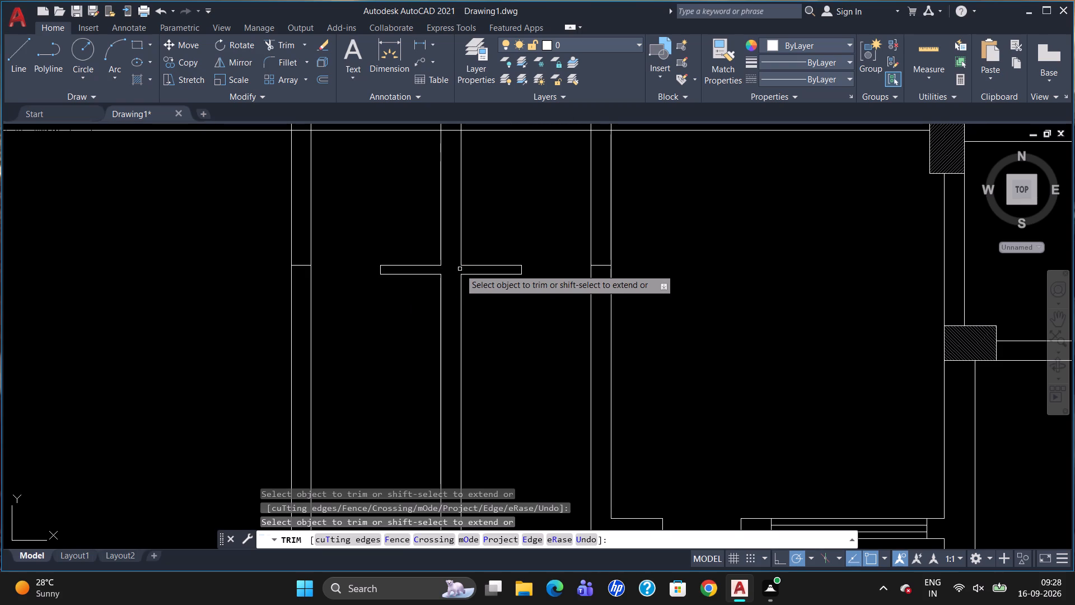
scroll(473, 226, down, 1)
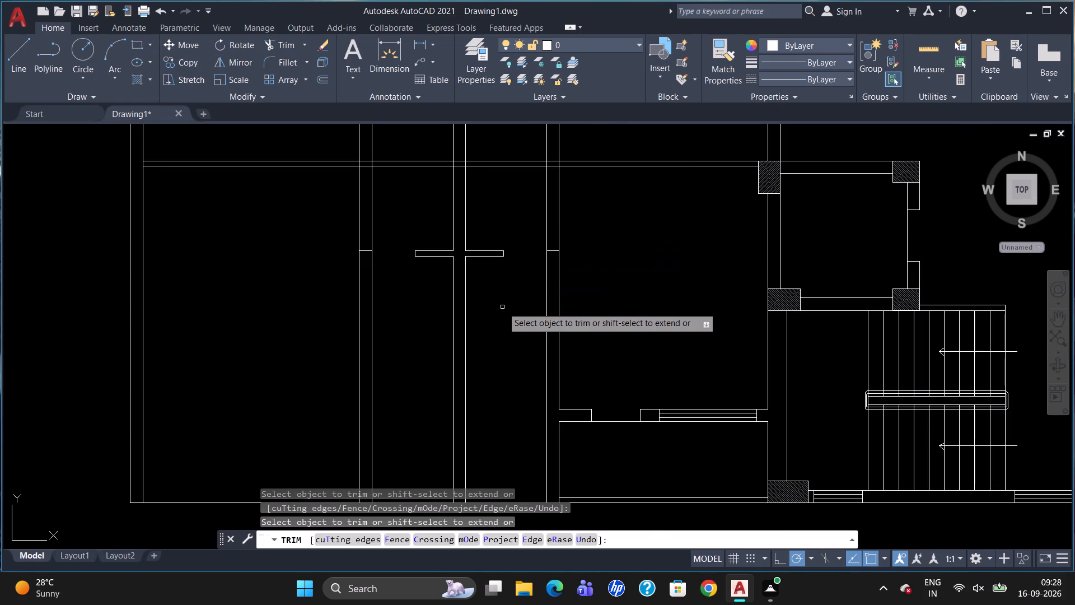
scroll(502, 352, down, 1)
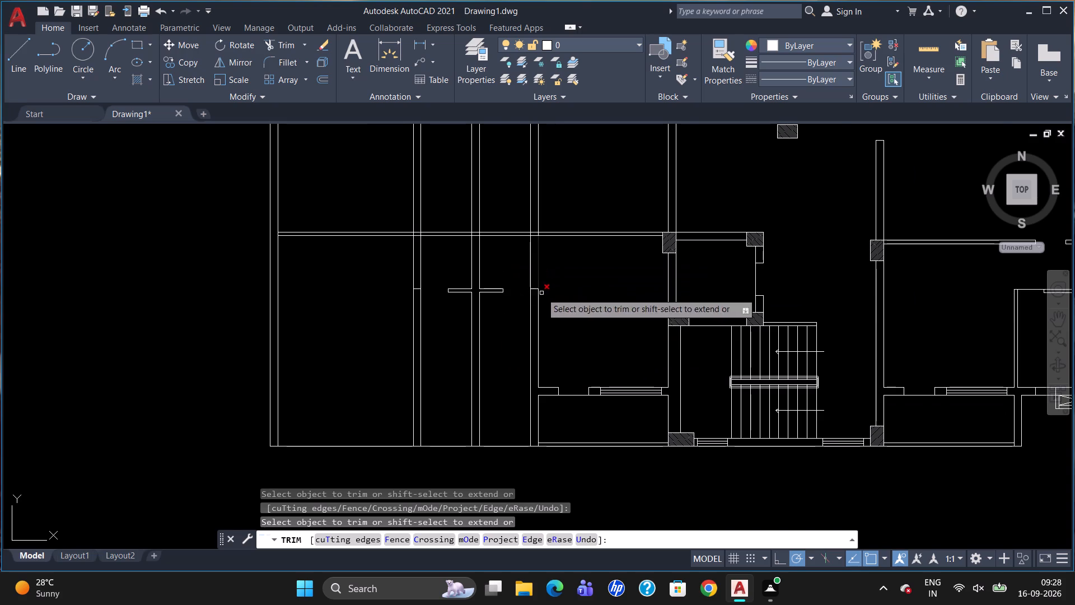
scroll(549, 326, down, 1)
key(Escape)
Copy the hatched column at the eastern bedrooms' shared wall to the middle strip's junction with the long horizontal wall.
scroll(531, 309, up, 1)
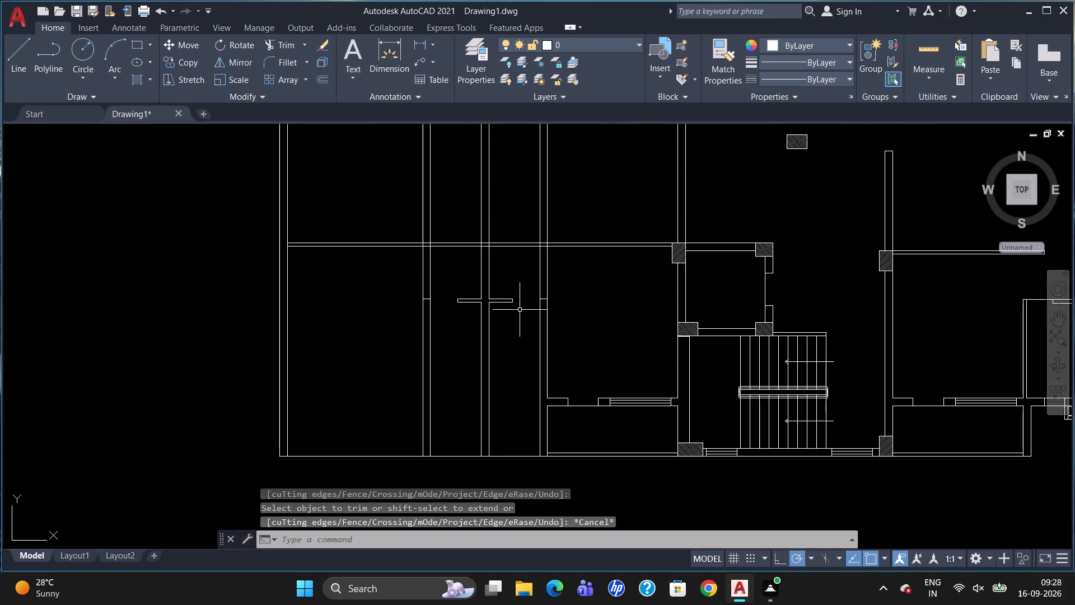
scroll(519, 317, down, 1)
click(878, 282)
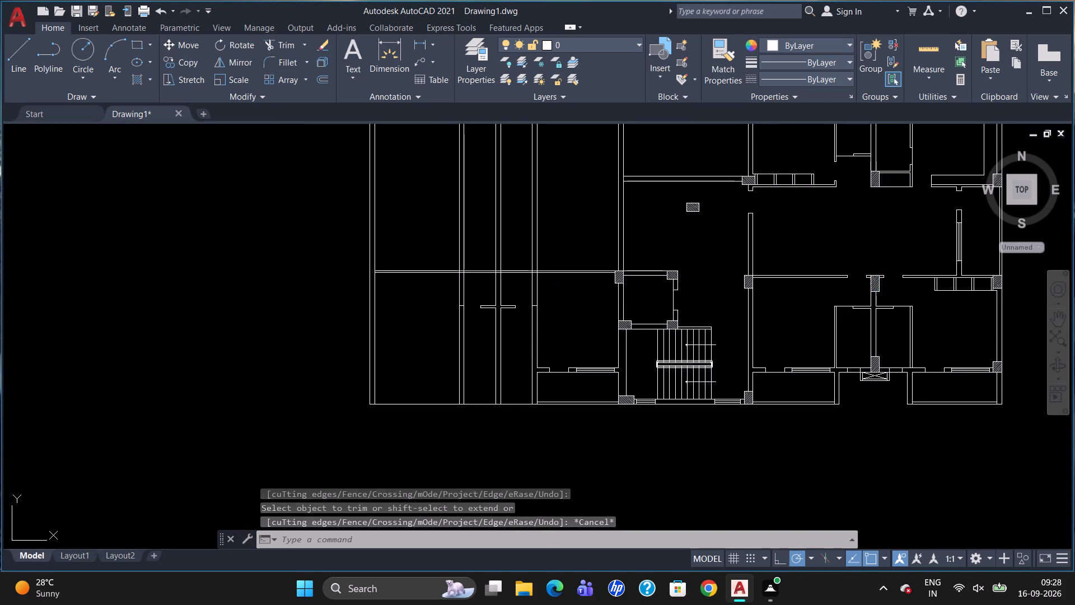
text(CO)
key(Return)
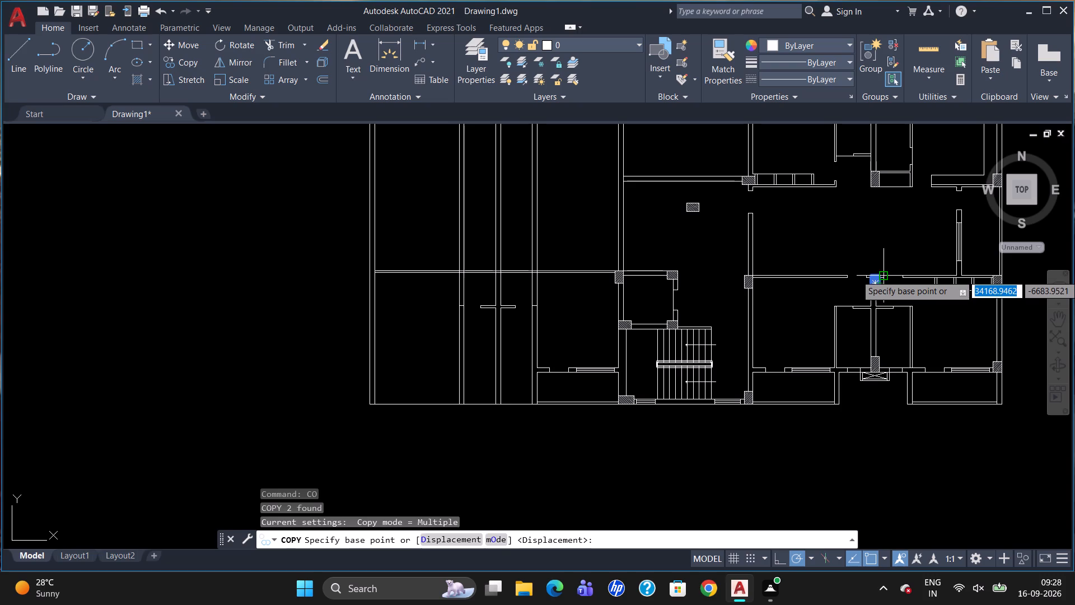
click(882, 274)
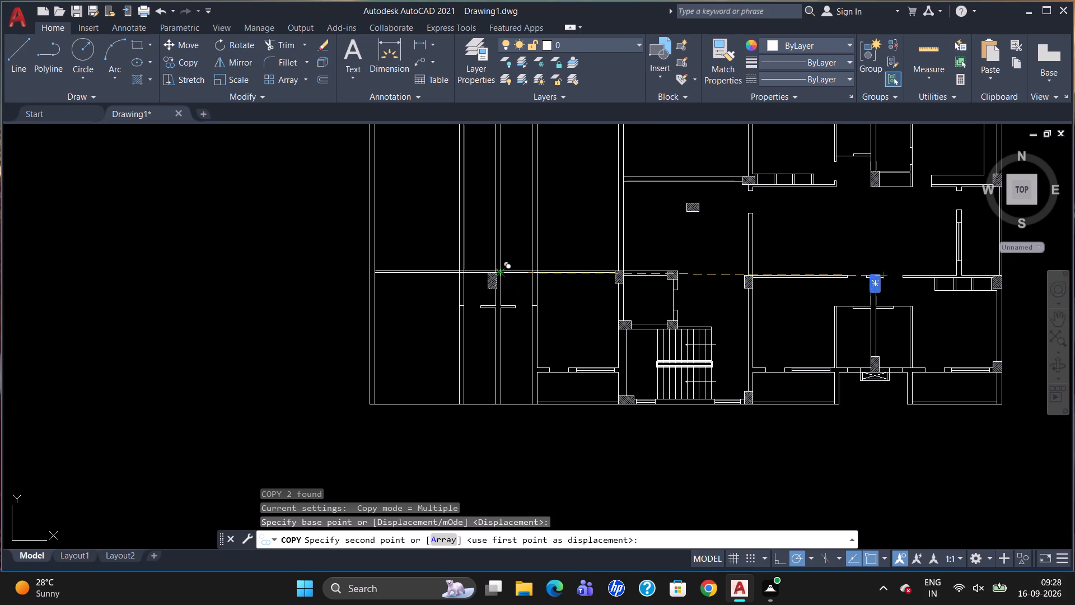
scroll(498, 263, up, 3)
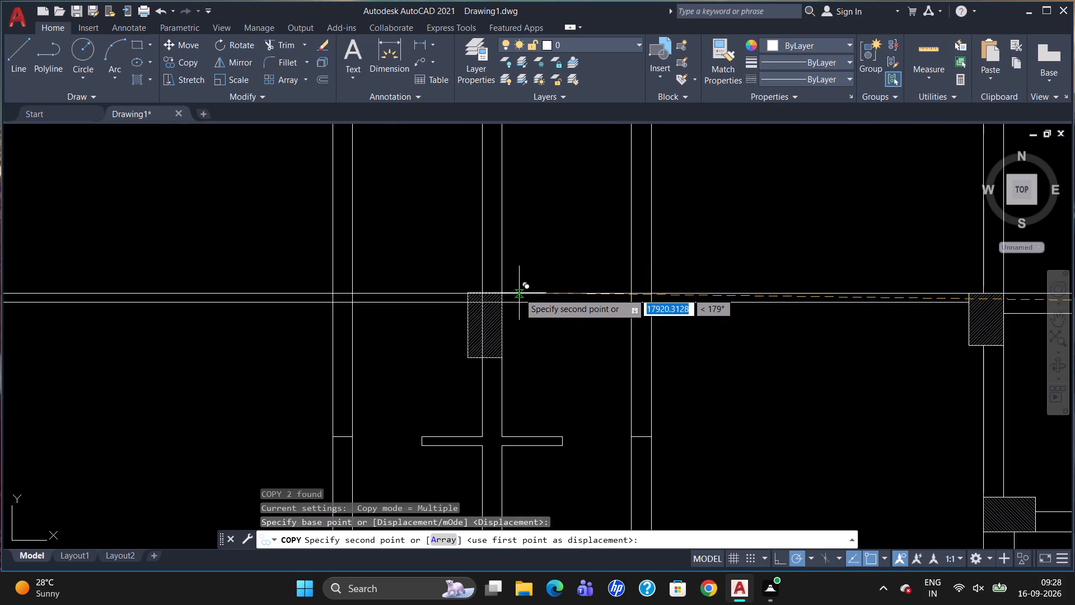
click(519, 293)
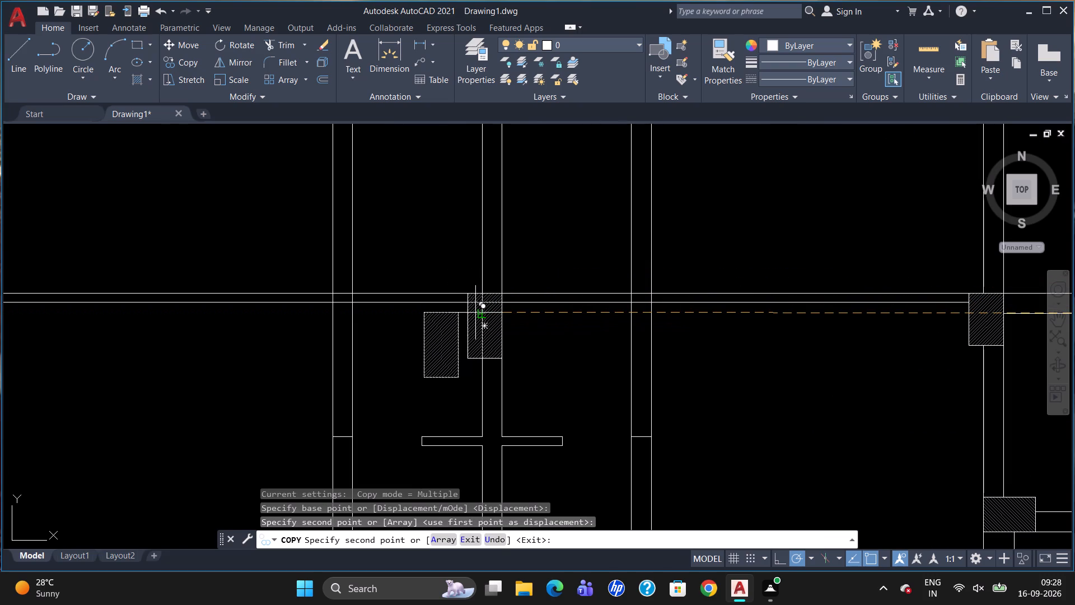
key(Escape)
Break the middle strip's west line at the copied column's bottom edge.
scroll(474, 317, up, 1)
scroll(529, 324, up, 1)
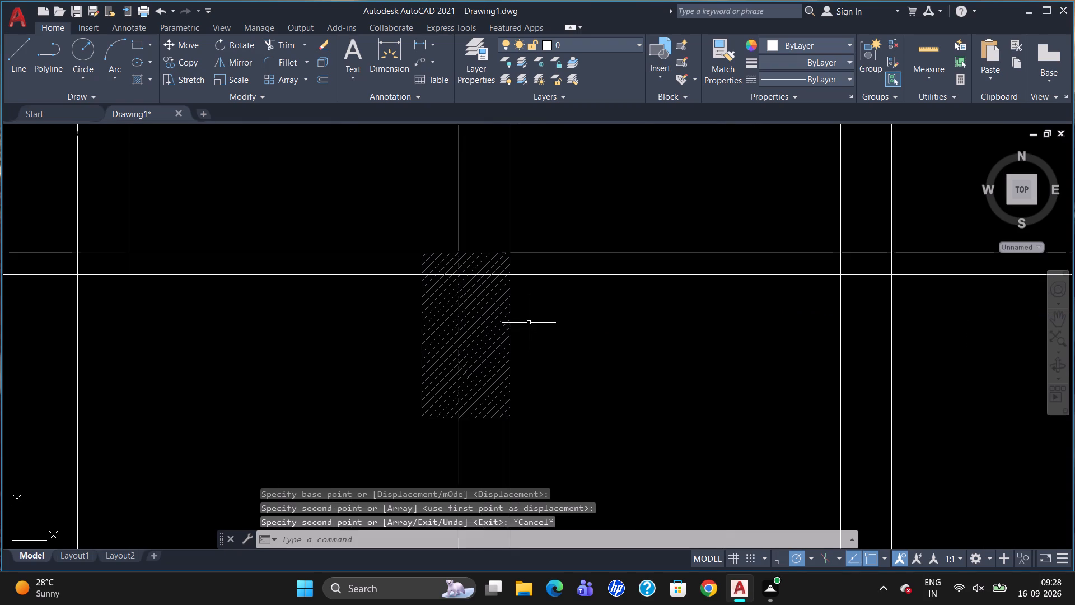
scroll(578, 266, down, 1)
text(BR)
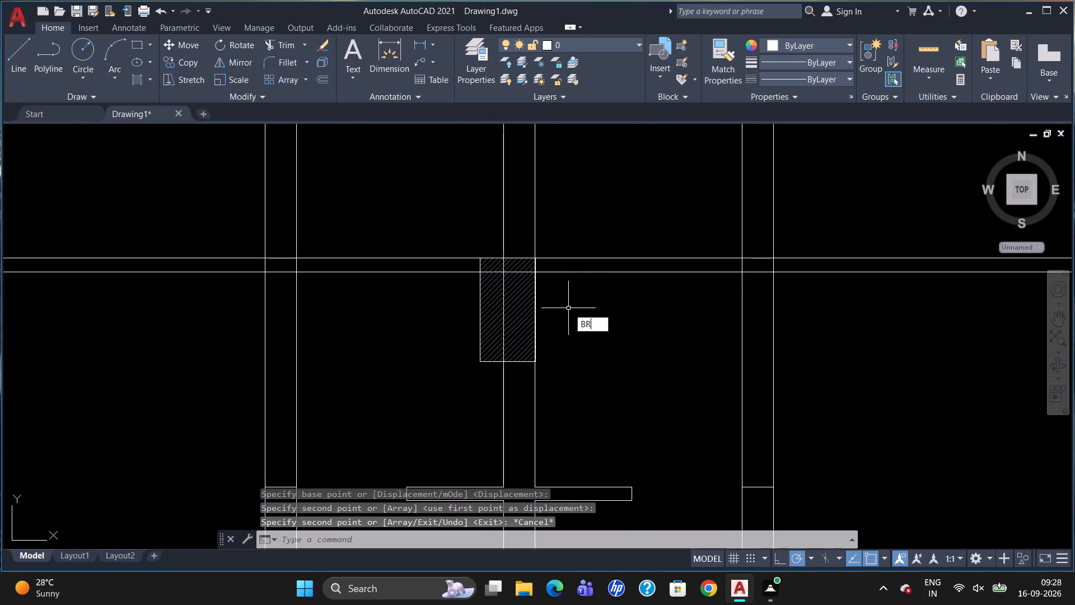
click(590, 352)
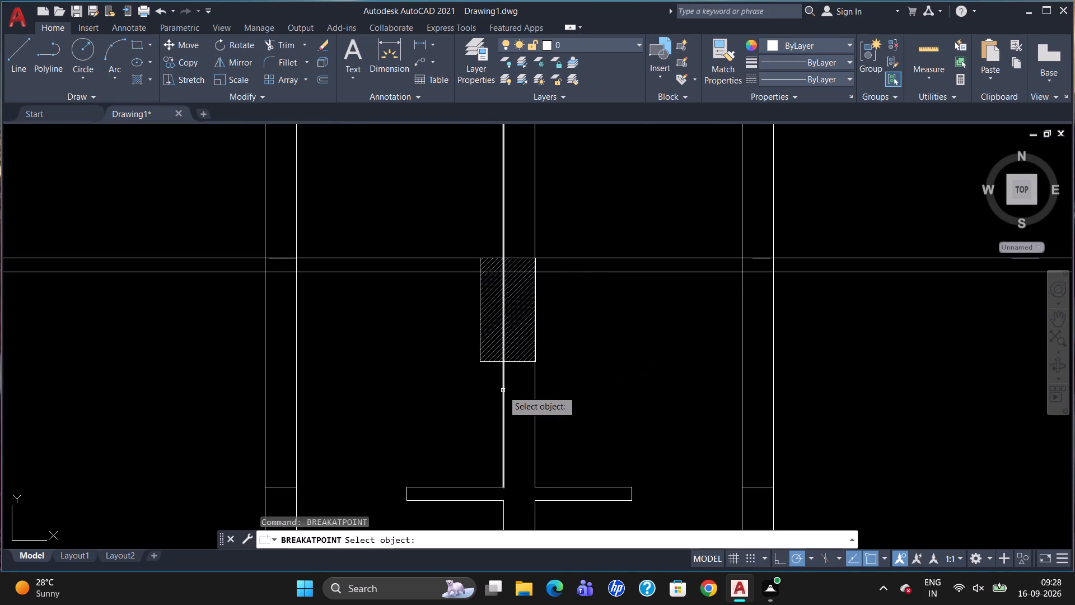
click(503, 390)
click(504, 360)
Break the long horizontal wall's lower line at the copied column's east and west edges.
text(BR)
click(525, 417)
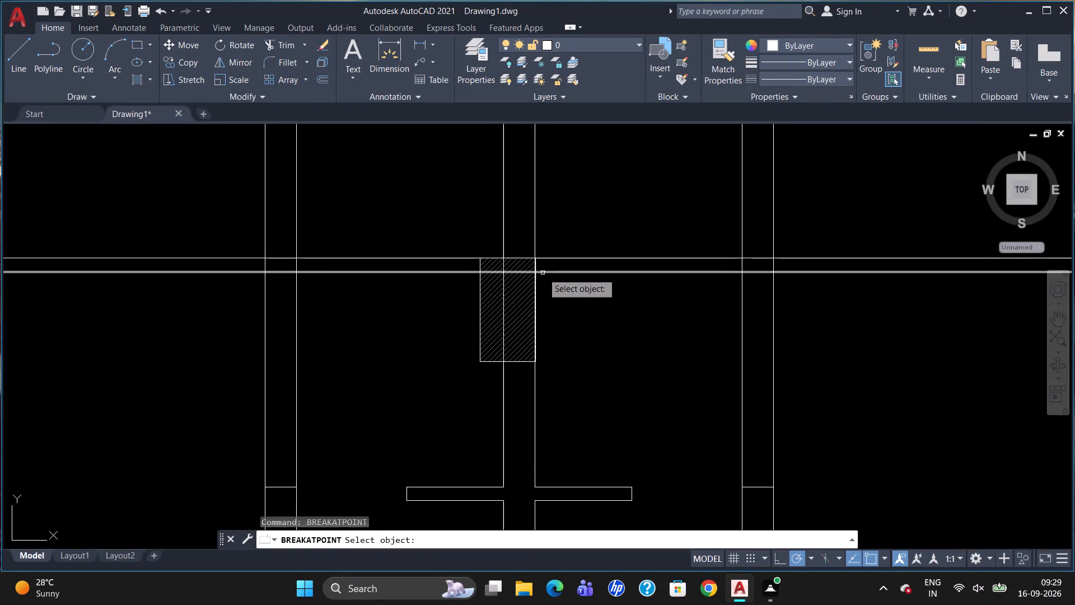
click(543, 273)
click(535, 272)
text(BR)
click(563, 326)
click(460, 273)
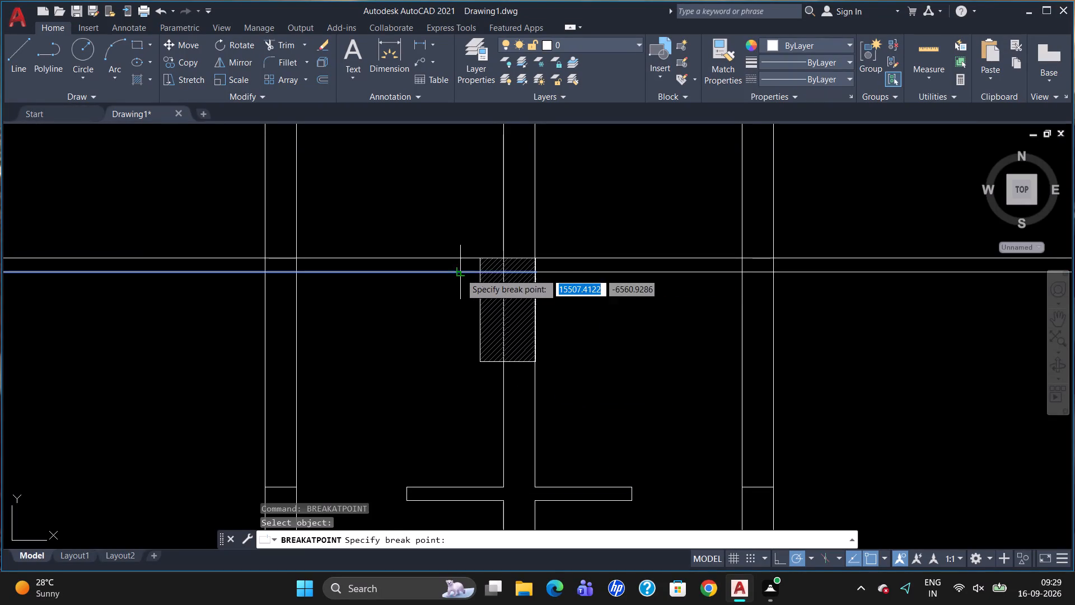
click(476, 269)
Break the middle strip's west line at the copied column's top edge.
text(BR)
click(489, 337)
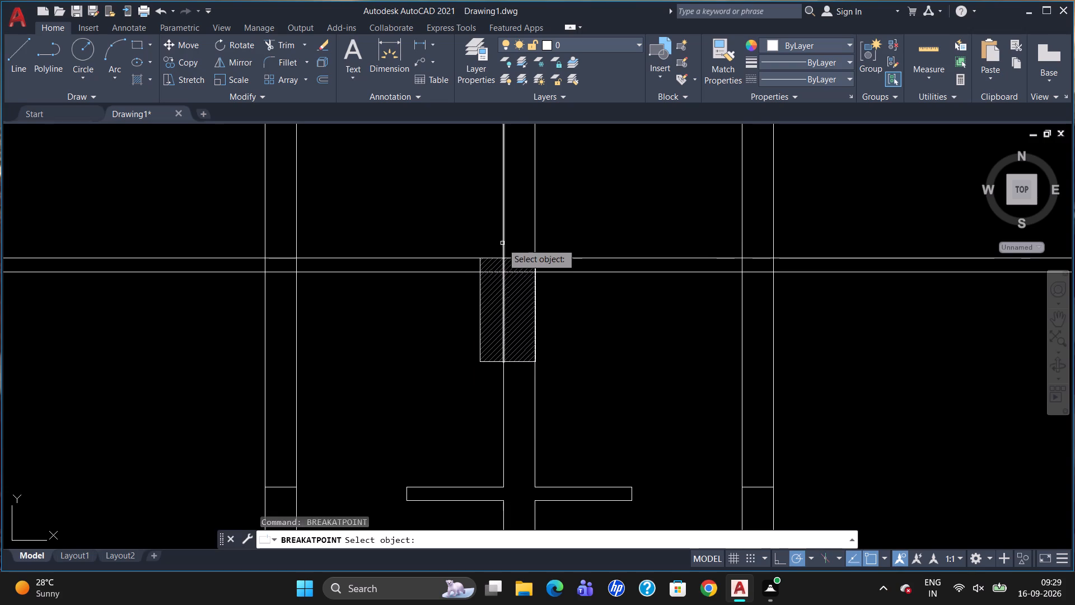
click(503, 245)
click(499, 255)
scroll(501, 263, up, 5)
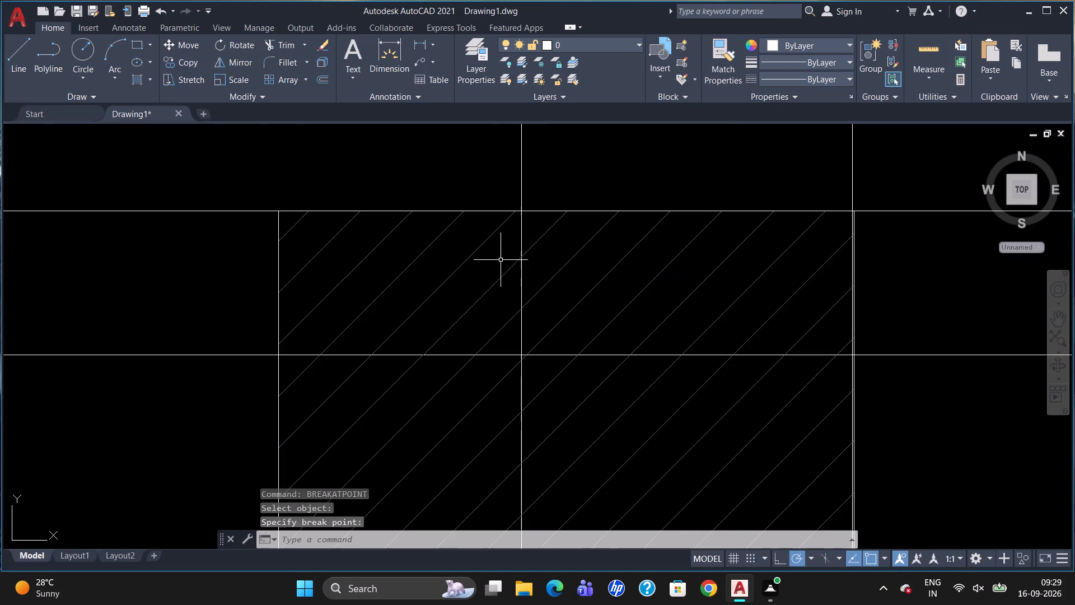
Erase the middle strip's west line segment and the long horizontal wall's lower line segment inside the copied hatched column.
click(522, 231)
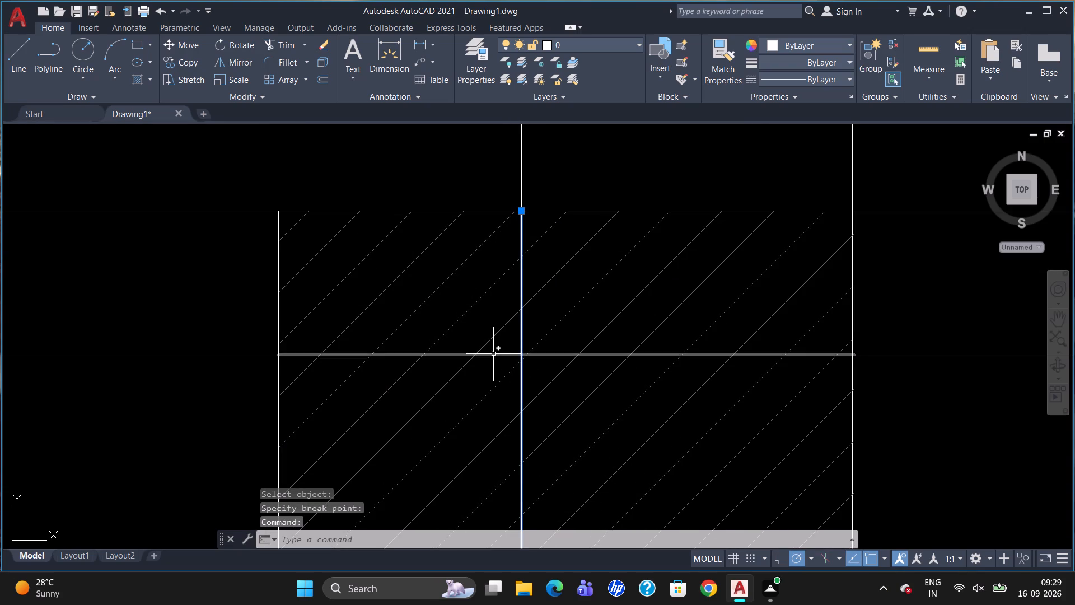
click(493, 355)
key(Delete)
Draw a jamb line across the long horizontal wall, 200 east of the middle strip column's top east corner.
scroll(488, 239, down, 5)
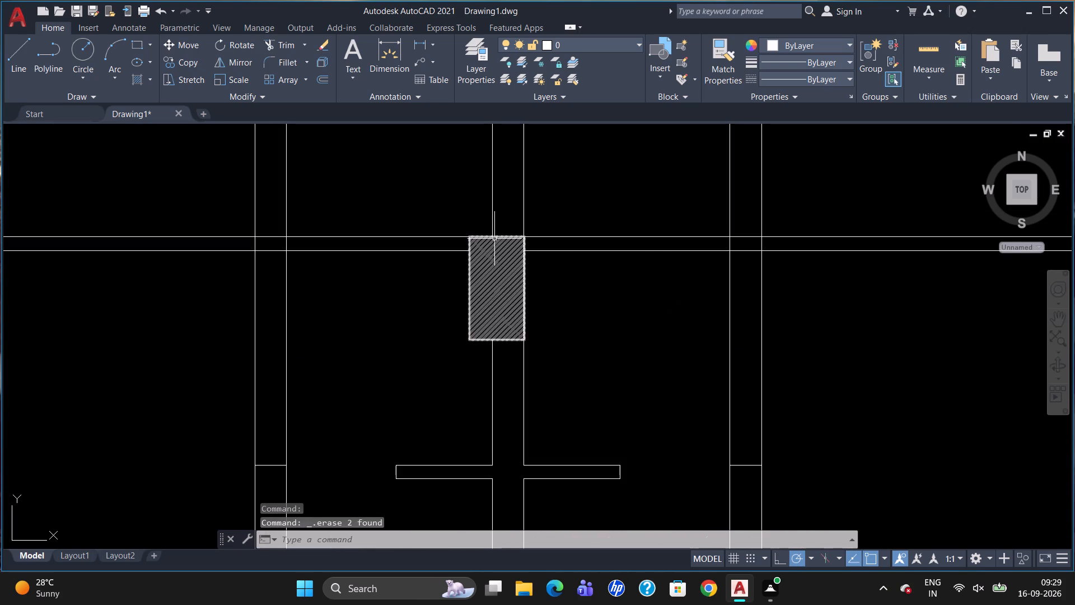
scroll(495, 238, down, 1)
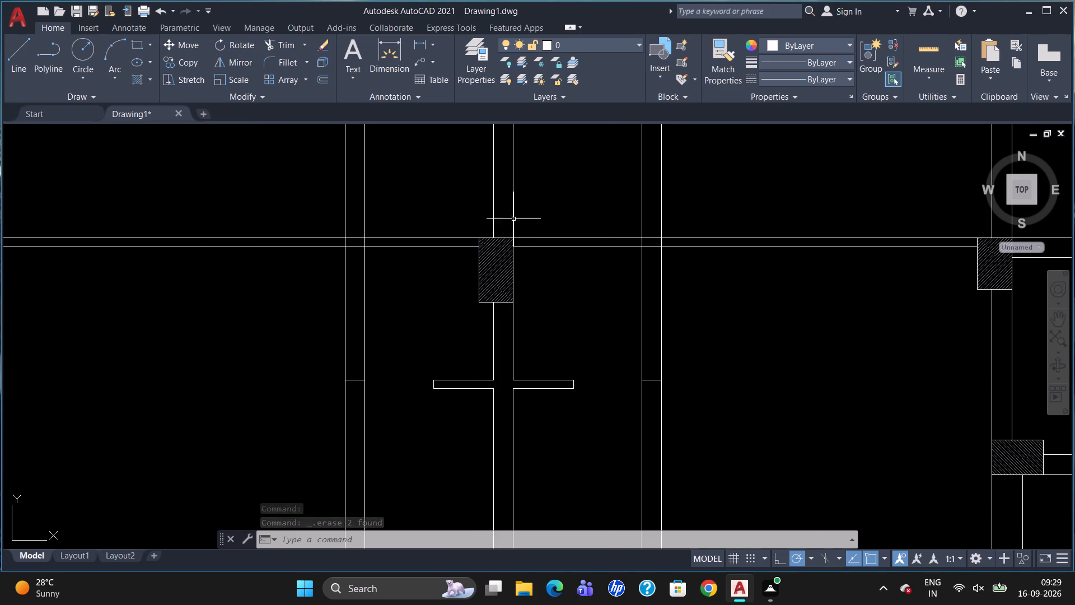
scroll(519, 211, down, 1)
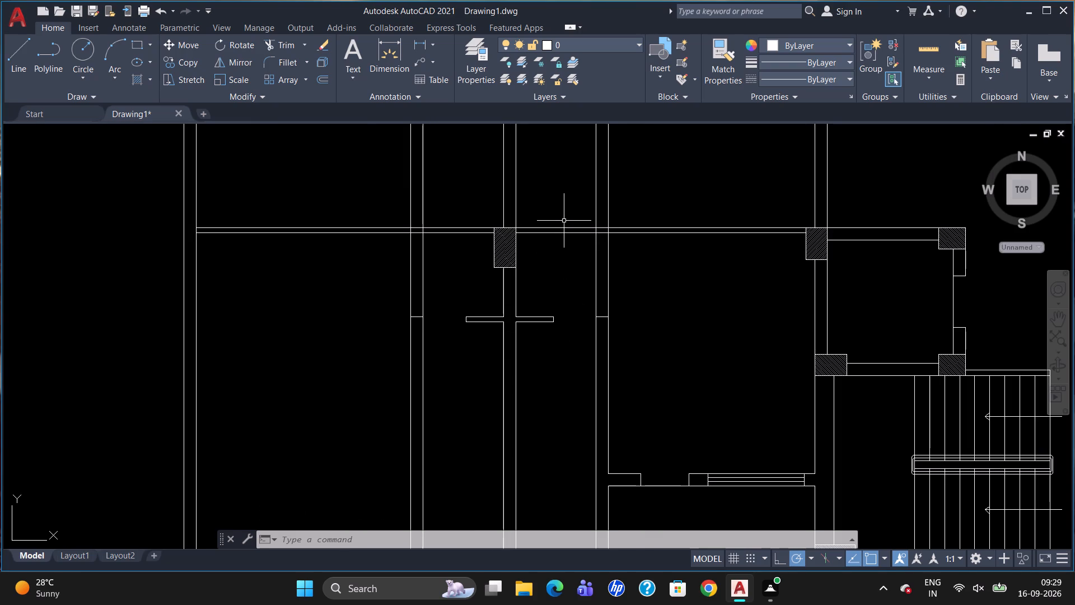
key(l)
key(Return)
text(TK)
key(Return)
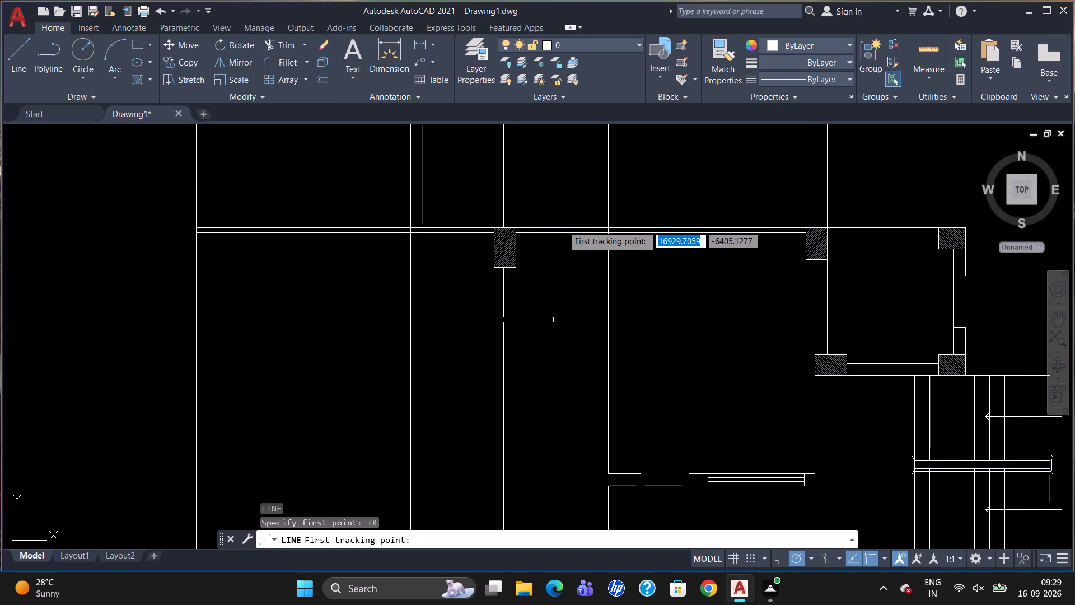
scroll(577, 203, up, 2)
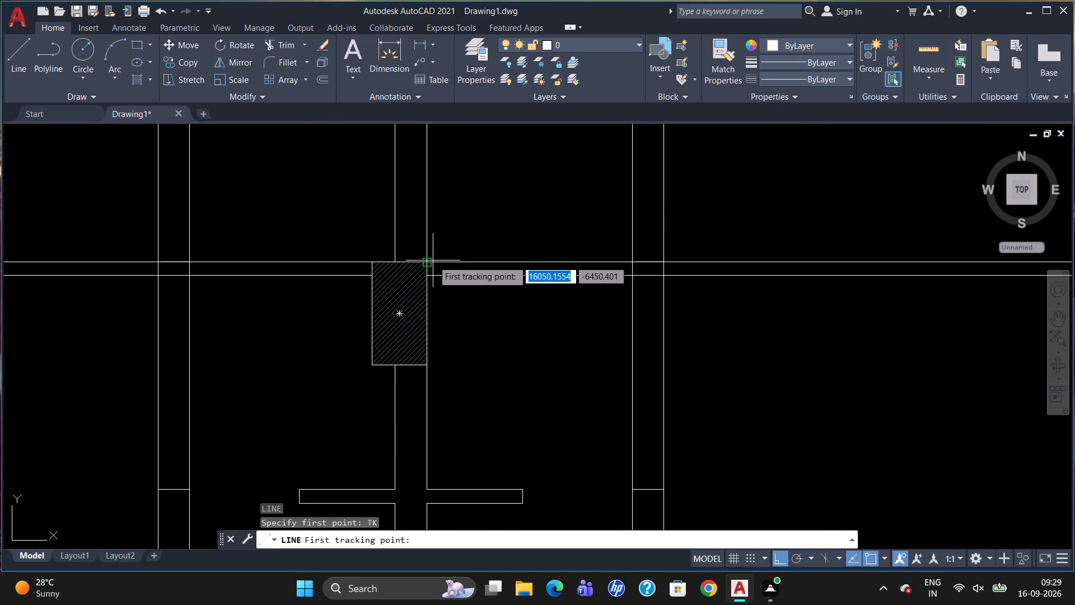
click(432, 260)
key(2)
key(0)
key(0)
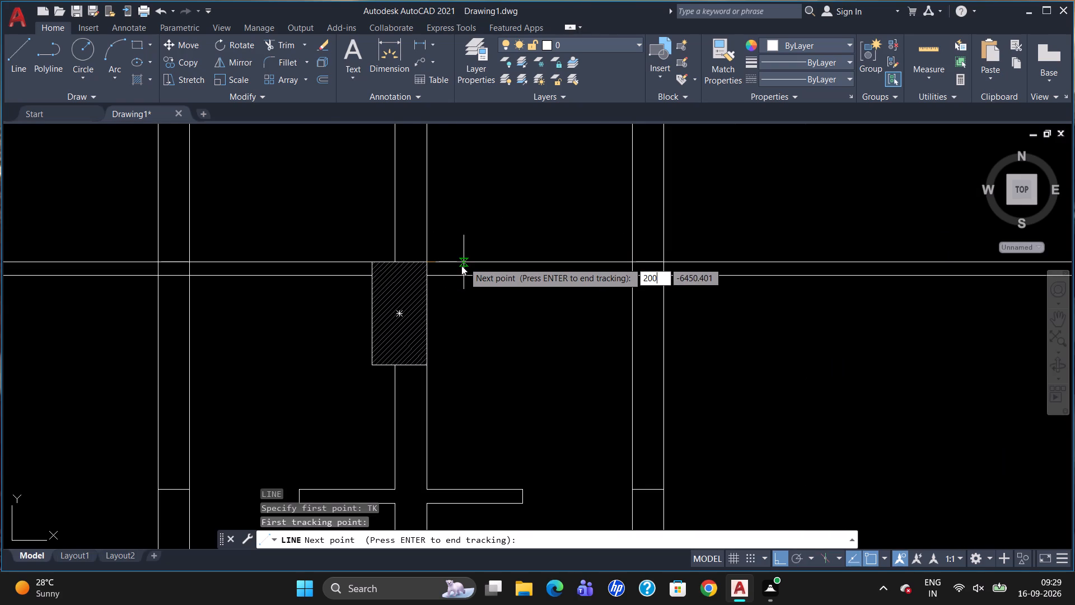
key(Return)
key(Return)
click(457, 278)
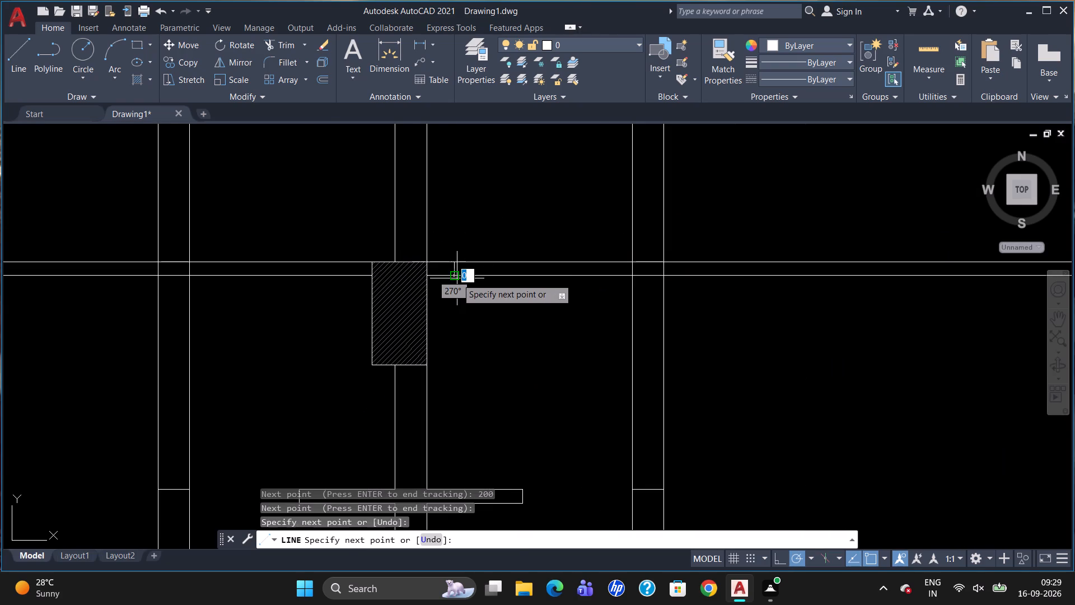
key(Escape)
Draw a jamb line across the long horizontal wall, 200 west of the middle strip column's top west corner.
key(l)
key(Return)
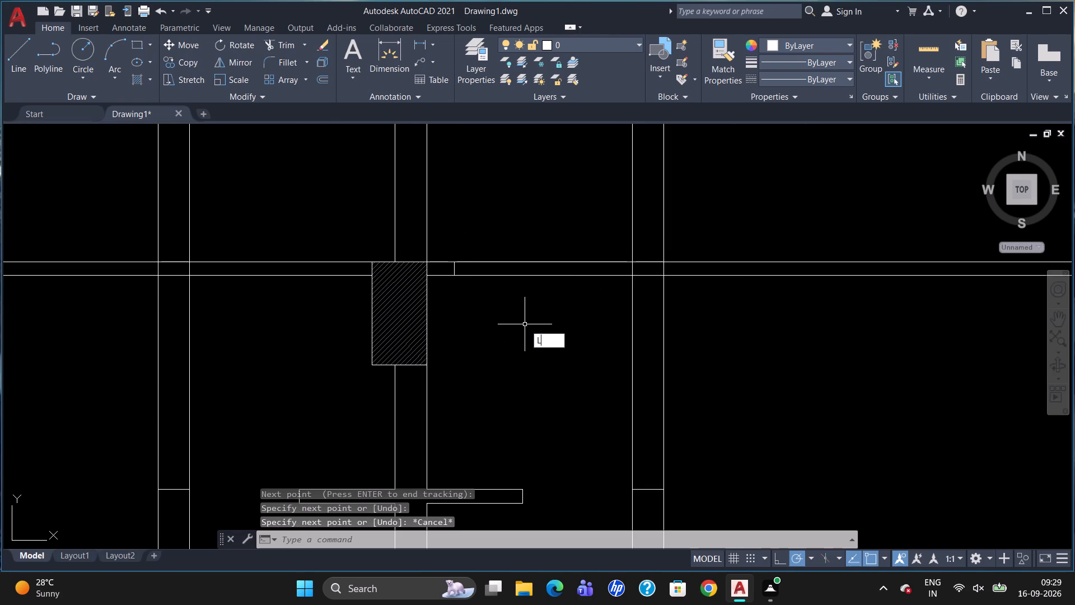
text(TK)
key(Return)
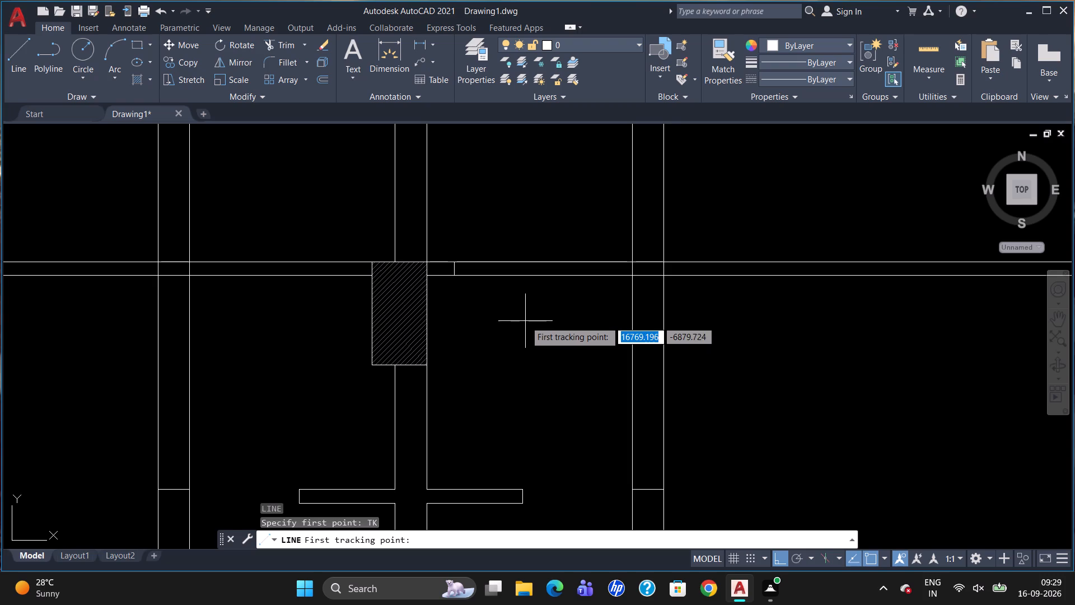
click(374, 262)
text(200)
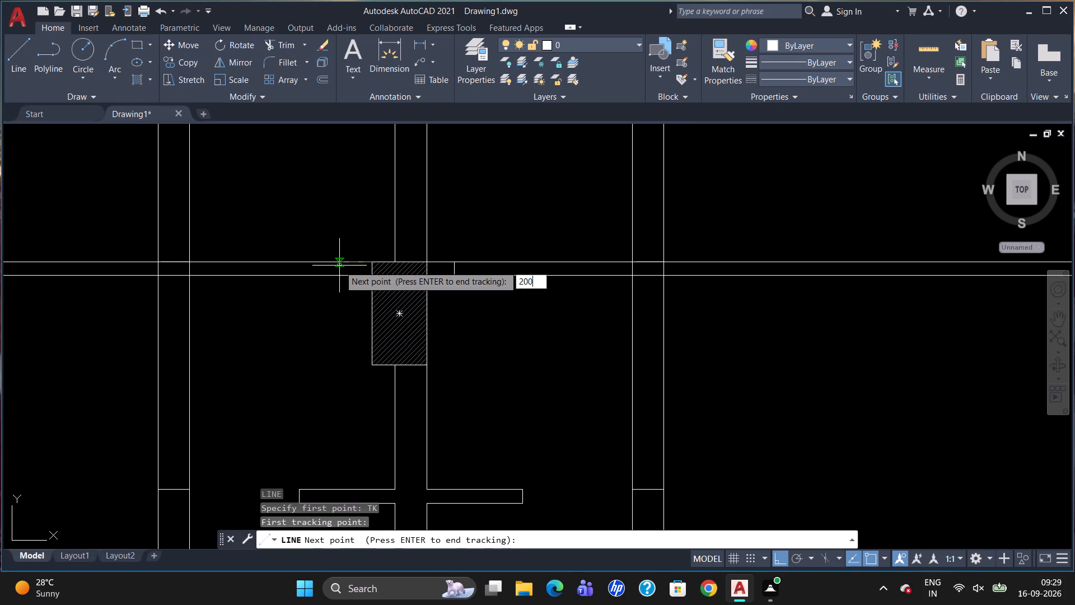
key(Return)
key(Return)
scroll(344, 281, up, 3)
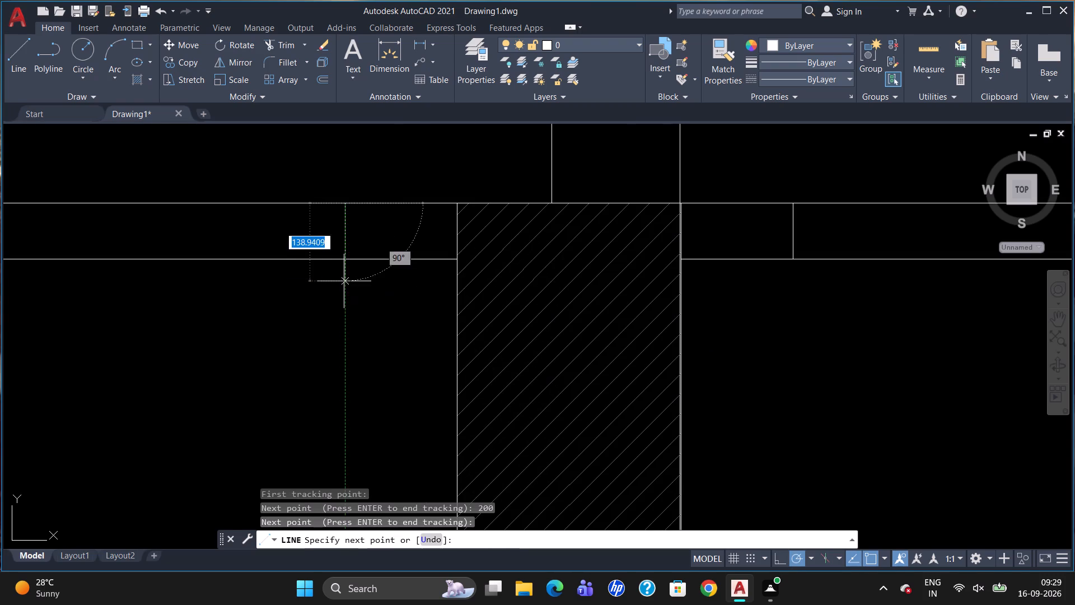
click(345, 259)
key(Escape)
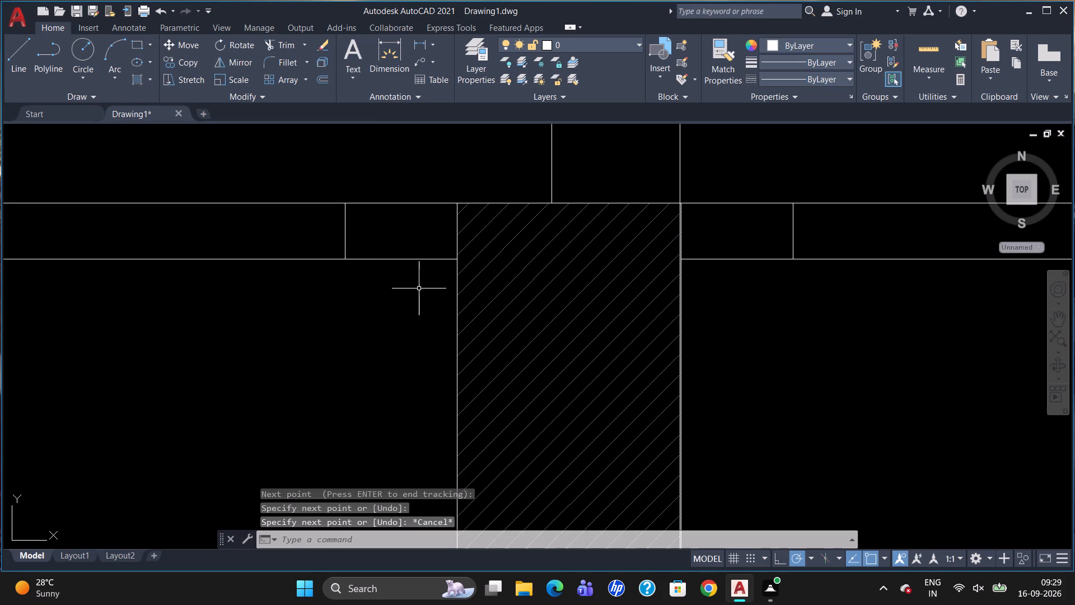
Offset the west jamb line 900 to the west and the east jamb line 900 to the east.
scroll(423, 305, down, 1)
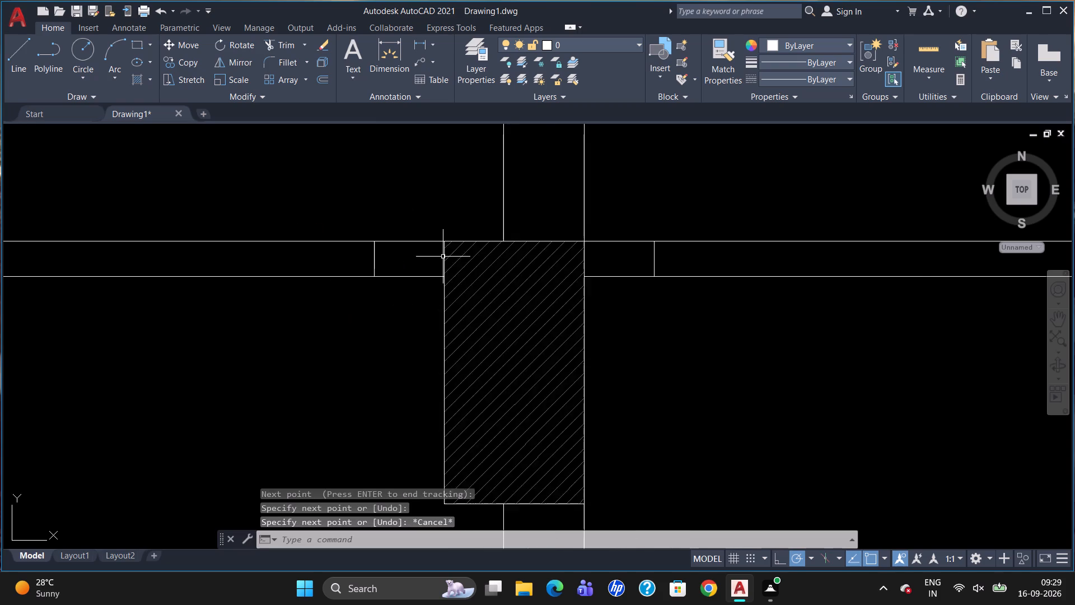
scroll(610, 276, down, 1)
key(o)
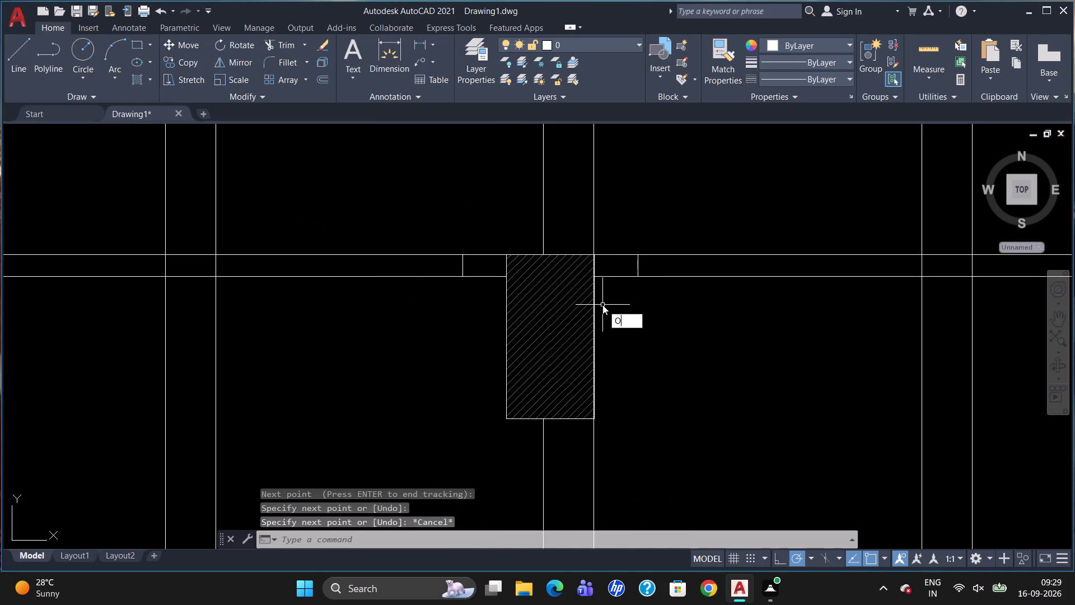
key(Return)
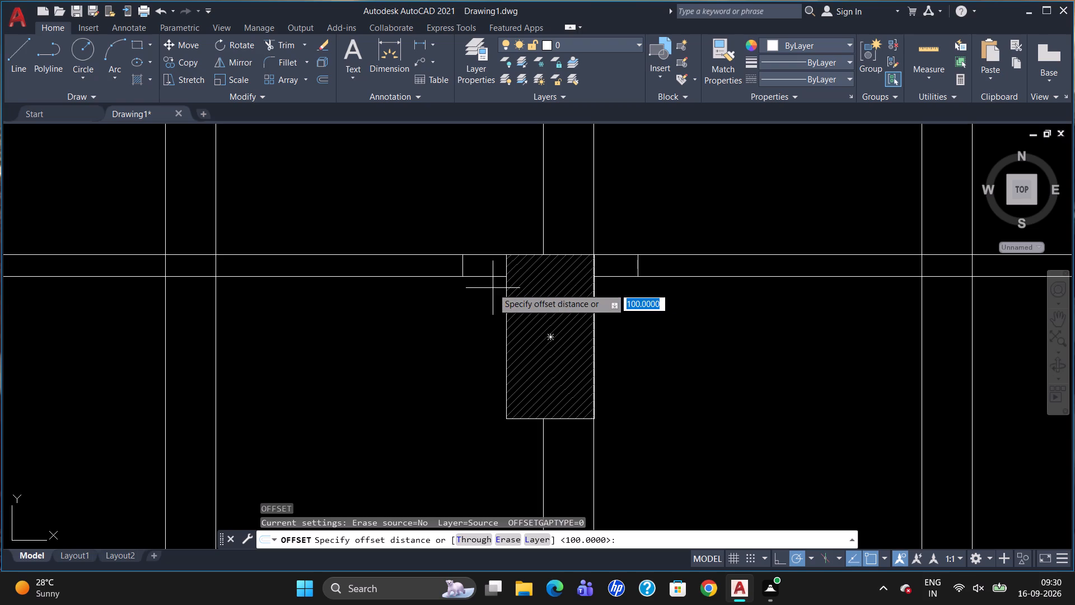
text(900)
key(Return)
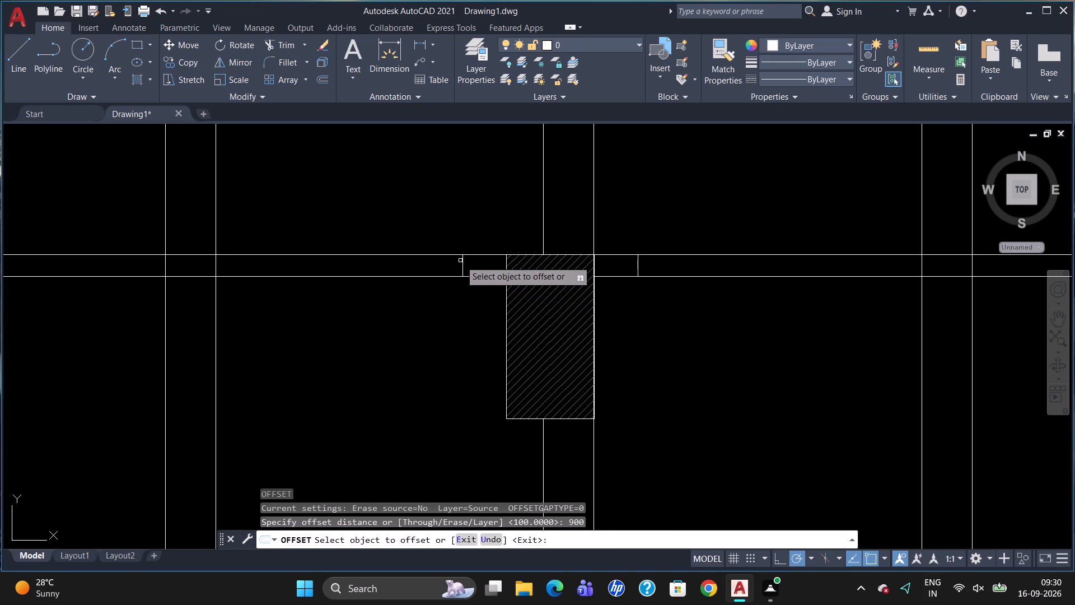
click(462, 262)
click(415, 278)
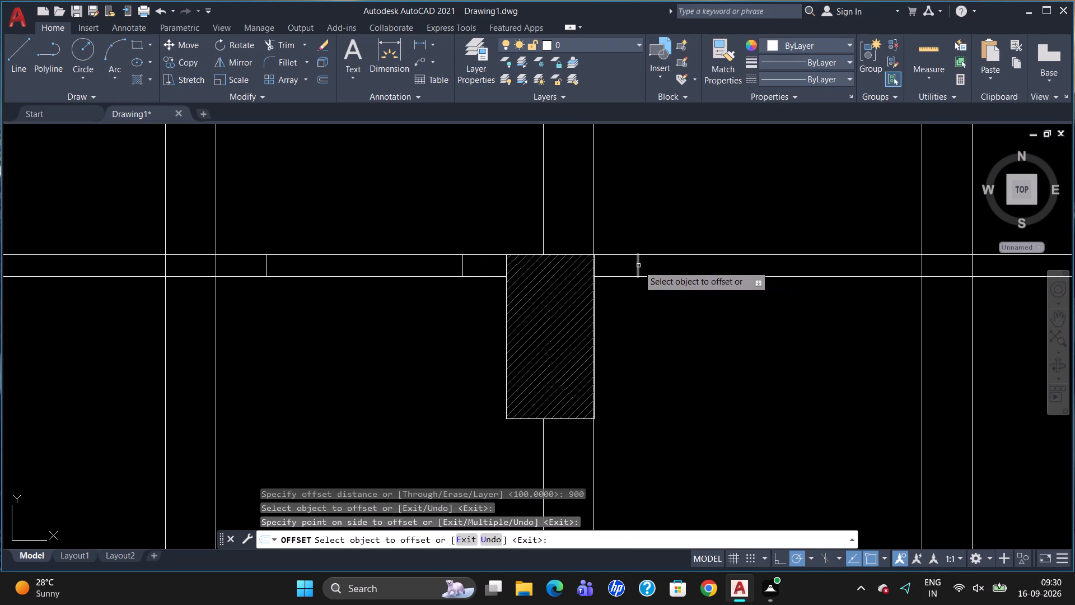
click(638, 266)
click(737, 290)
key(Escape)
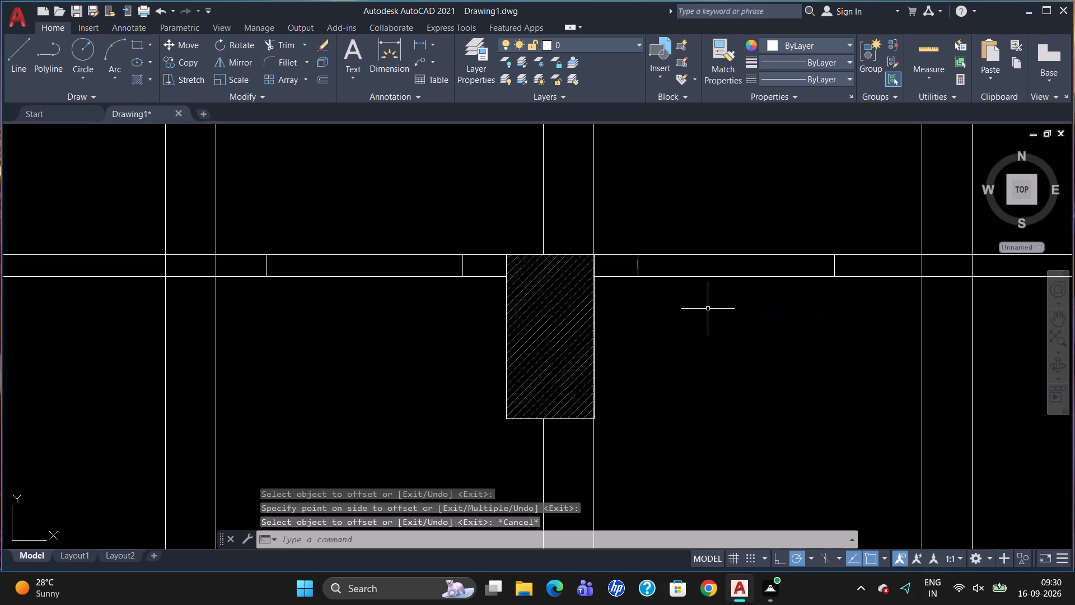
Trim the long horizontal wall's lines between each pair of jambs to open 900 wide door openings on both sides of the column.
key(t)
key(r)
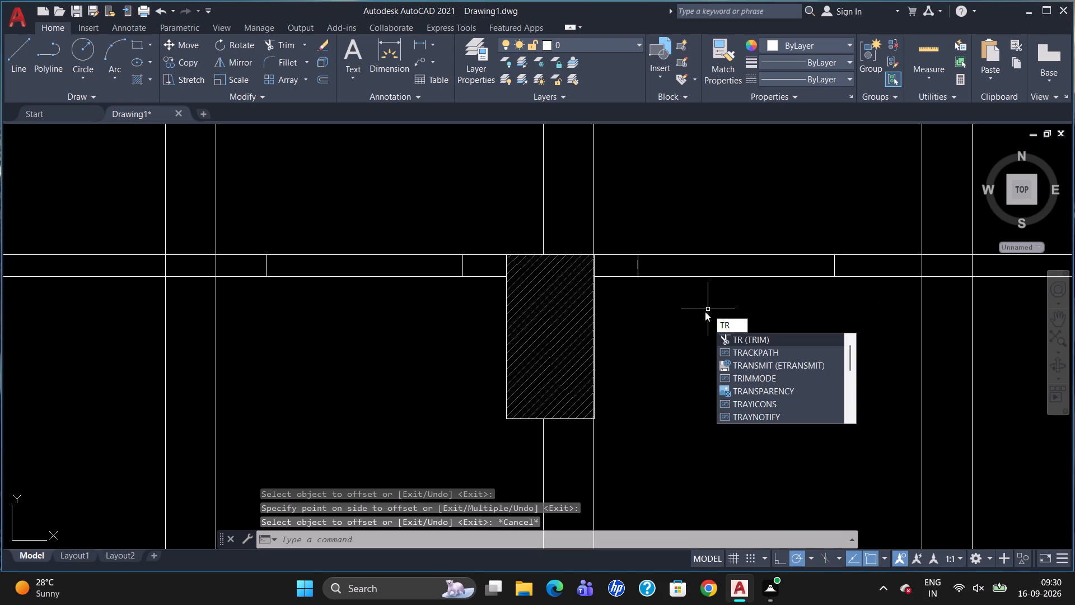
key(Return)
key(Return)
scroll(713, 280, down, 2)
drag(725, 224, 722, 325)
click(722, 325)
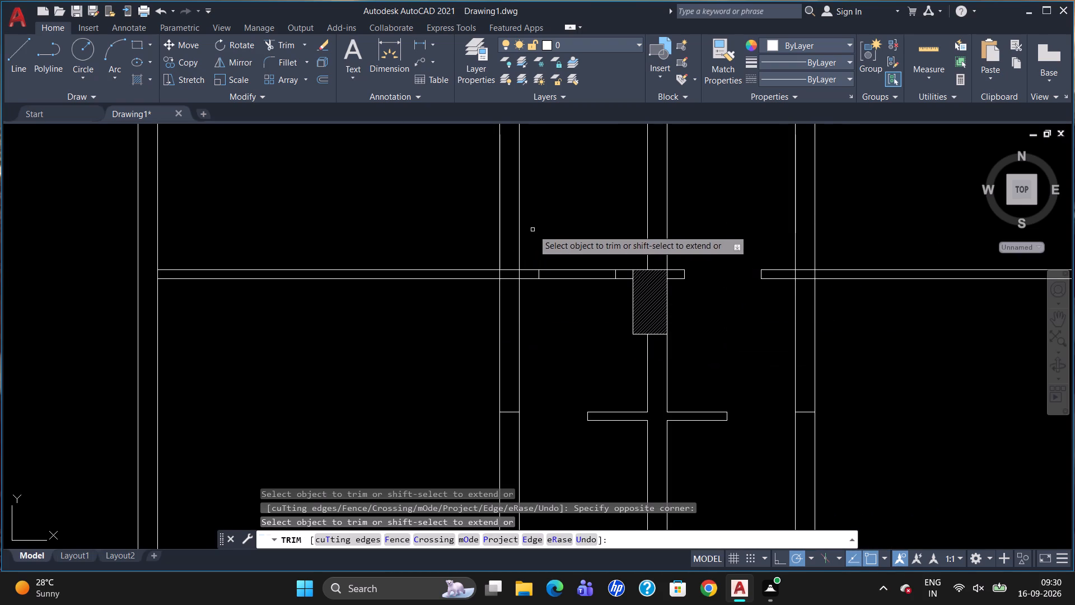
drag(555, 251, 574, 306)
click(574, 307)
key(Escape)
Draw an 800 line from the east stub wall's upper outer corner to the near face of the vertical wall east of it.
scroll(574, 263, down, 1)
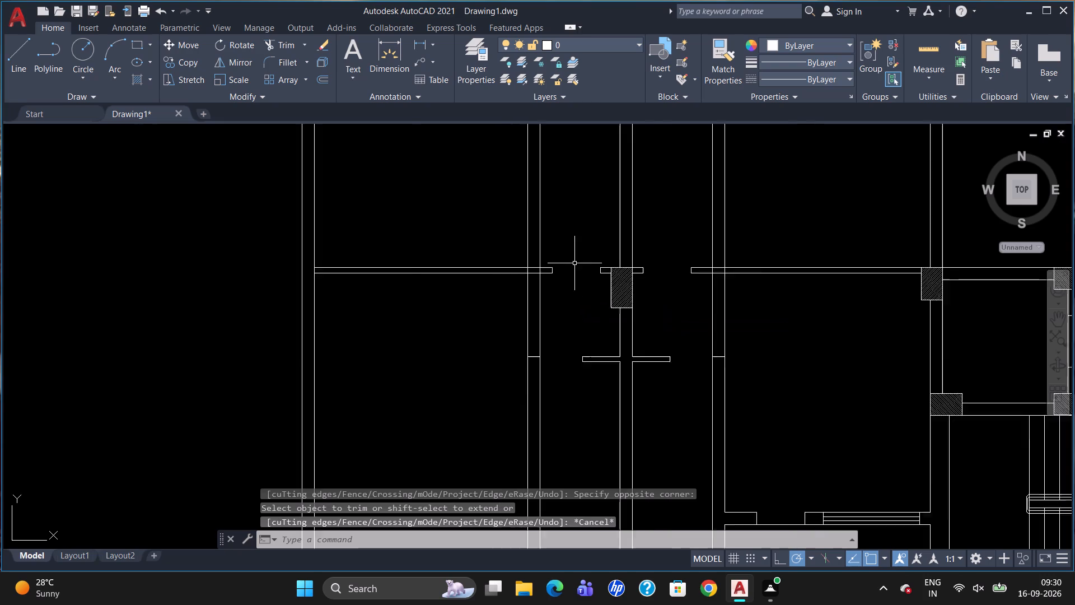
scroll(574, 263, down, 1)
scroll(645, 353, up, 1)
key(l)
key(Return)
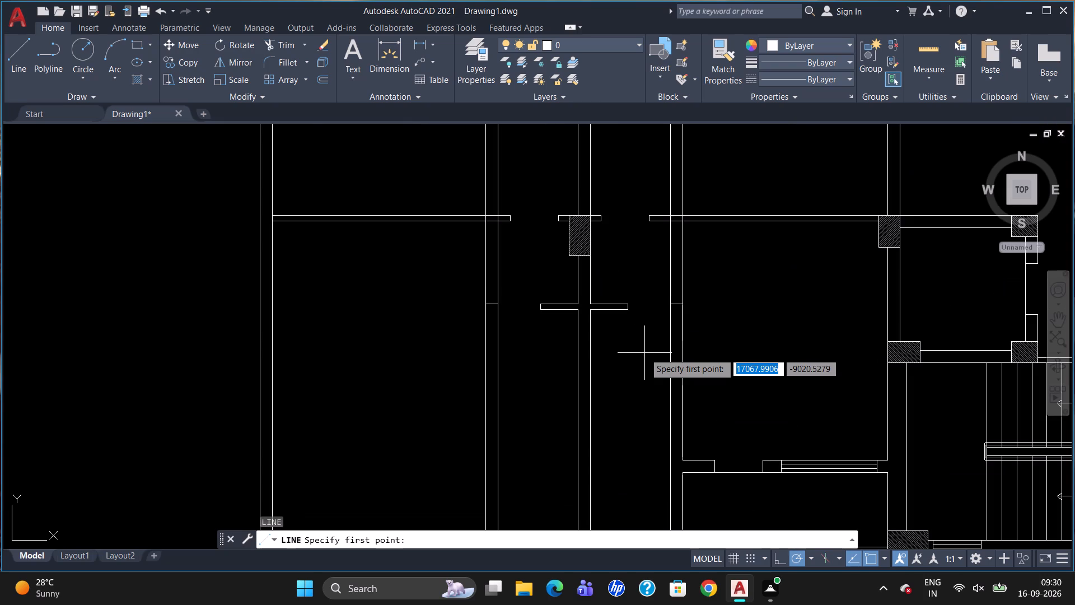
scroll(654, 327, up, 2)
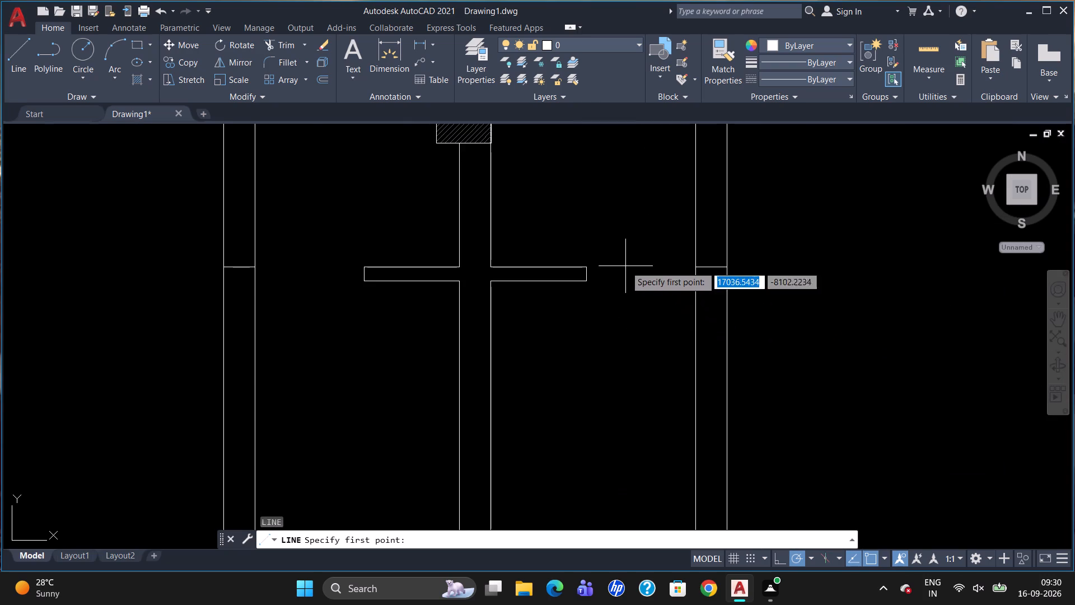
click(586, 266)
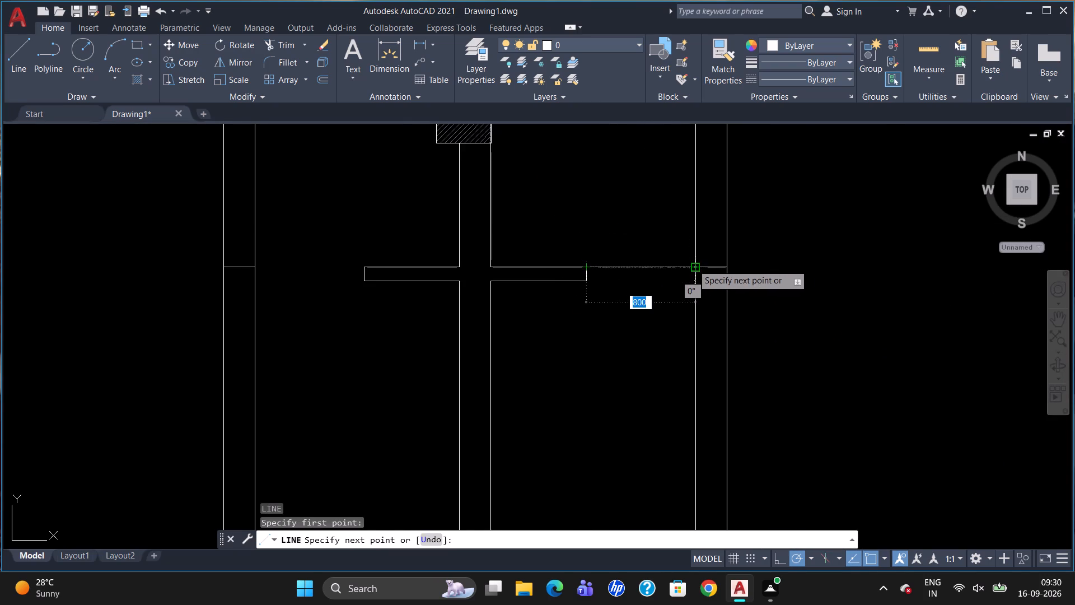
click(695, 265)
key(Escape)
Draw a horizontal line from the west stub wall's upper outer corner to the near face of the vertical wall west of it.
scroll(684, 281, down, 1)
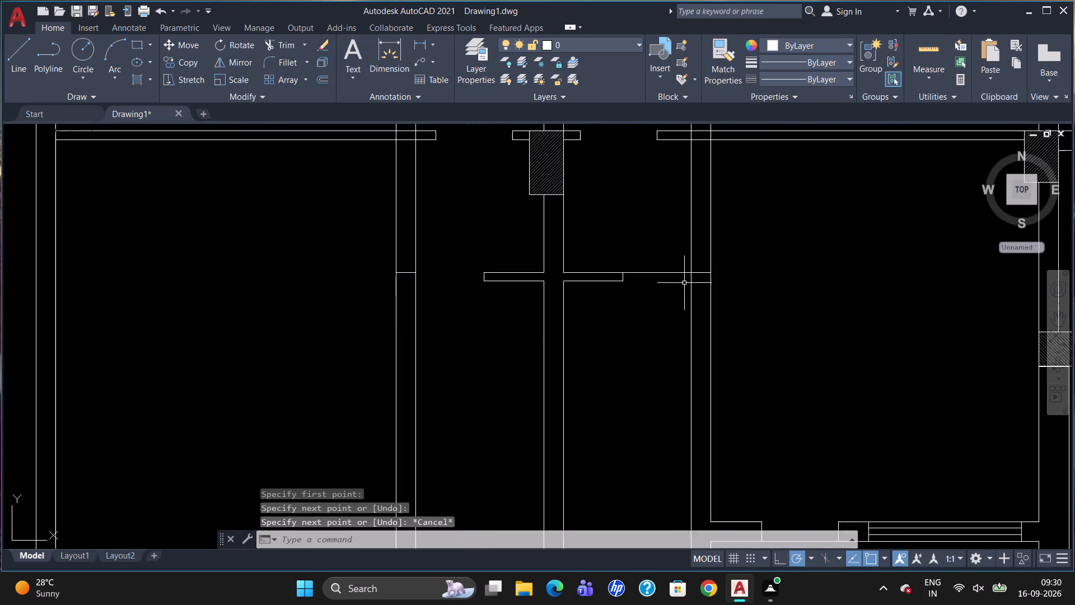
scroll(684, 283, down, 1)
key(l)
key(Return)
scroll(556, 277, up, 2)
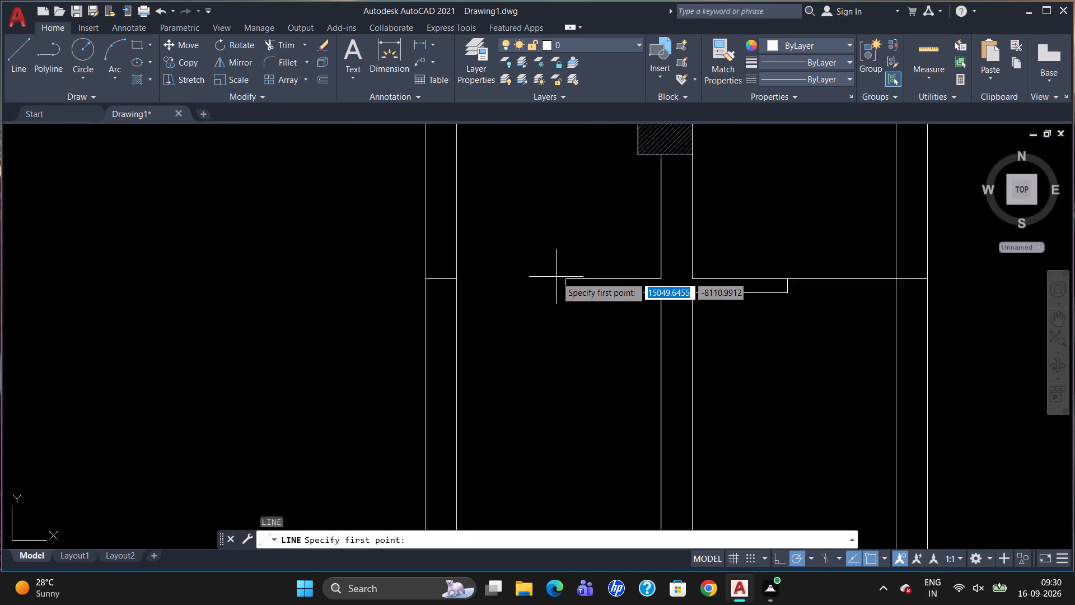
scroll(556, 277, up, 1)
click(569, 280)
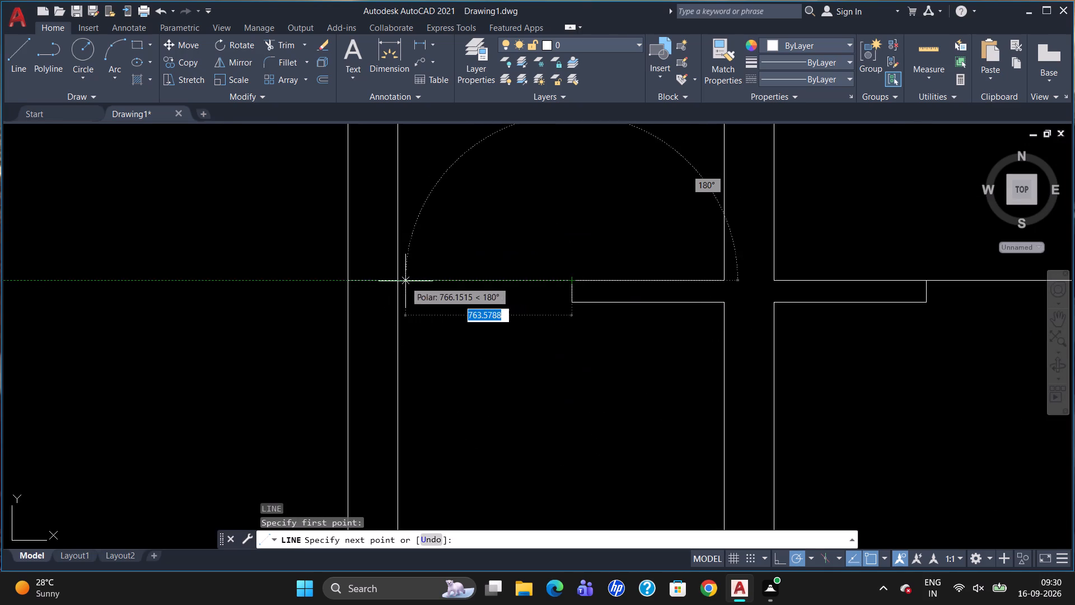
click(400, 281)
key(Escape)
Trim the two vertical walls on either side of the column between the long horizontal wall and the lines drawn from the stub walls.
scroll(370, 328, down, 2)
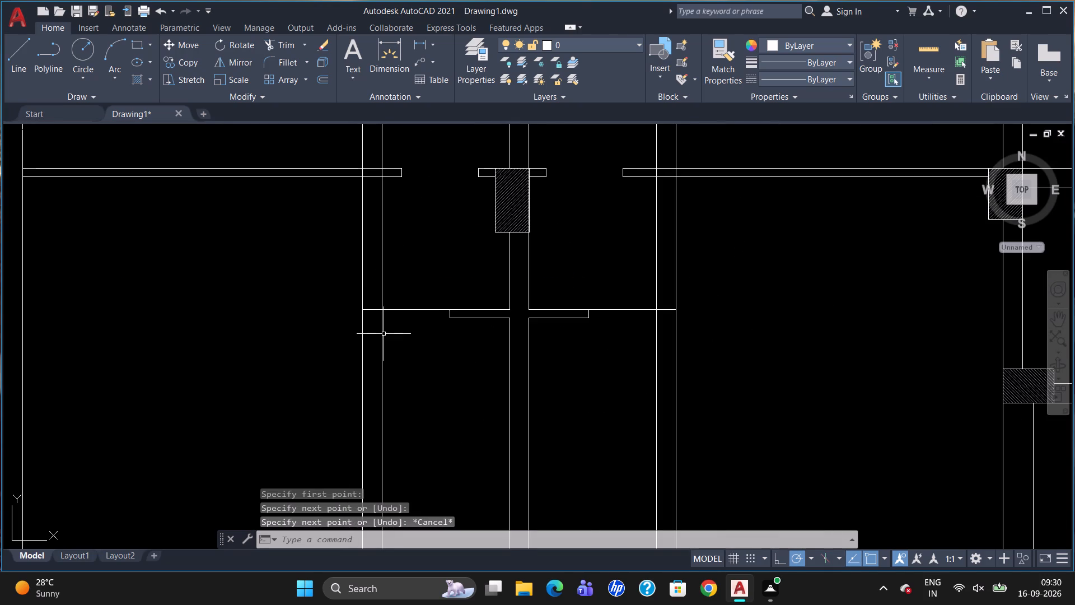
scroll(446, 356, down, 1)
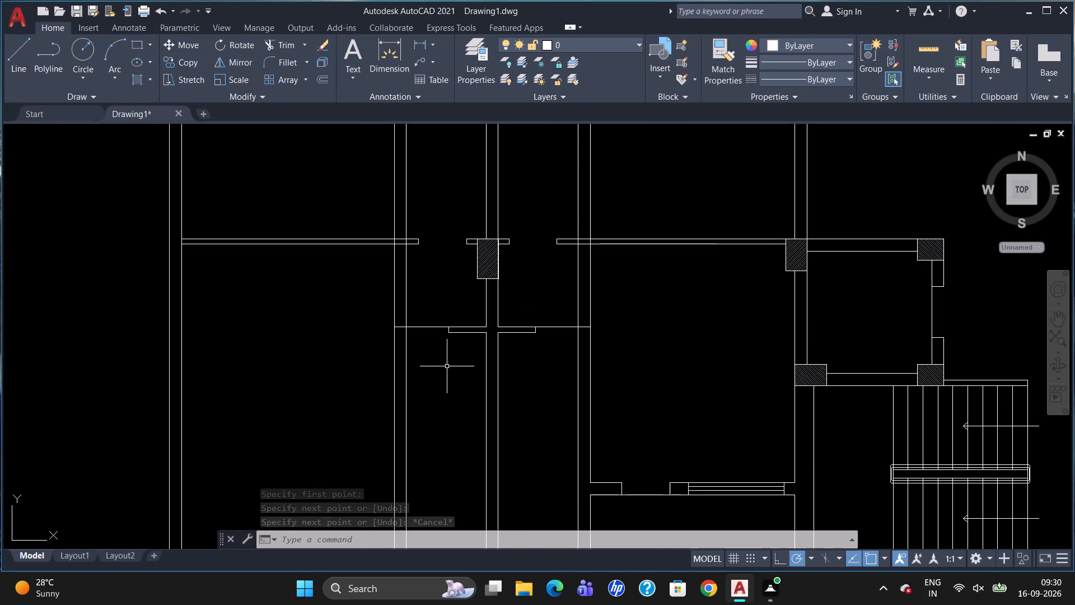
text(TR)
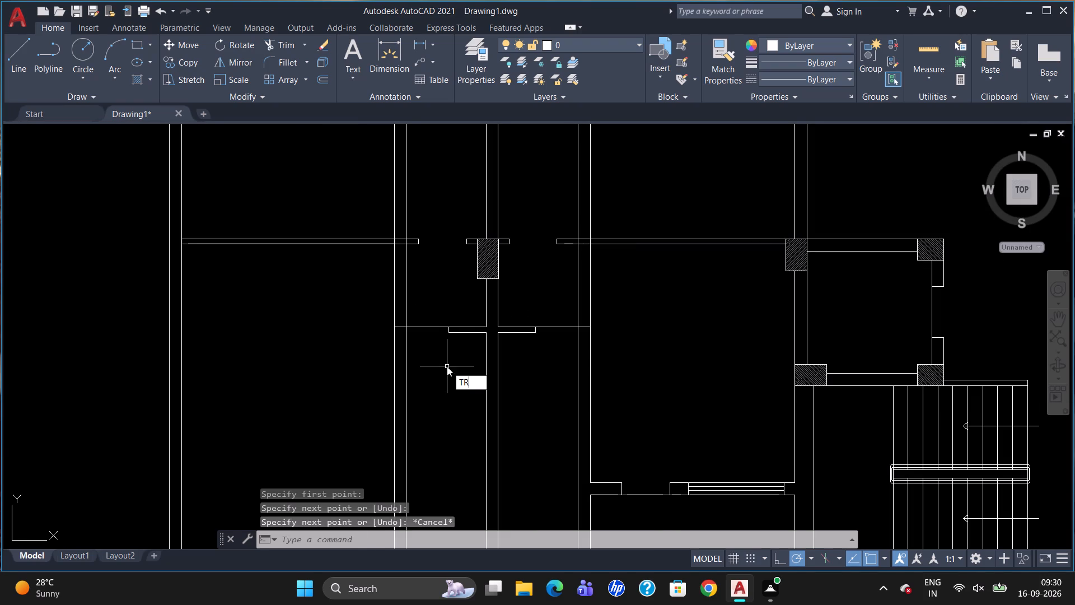
key(Return)
key(Return)
drag(429, 284, 375, 300)
click(375, 300)
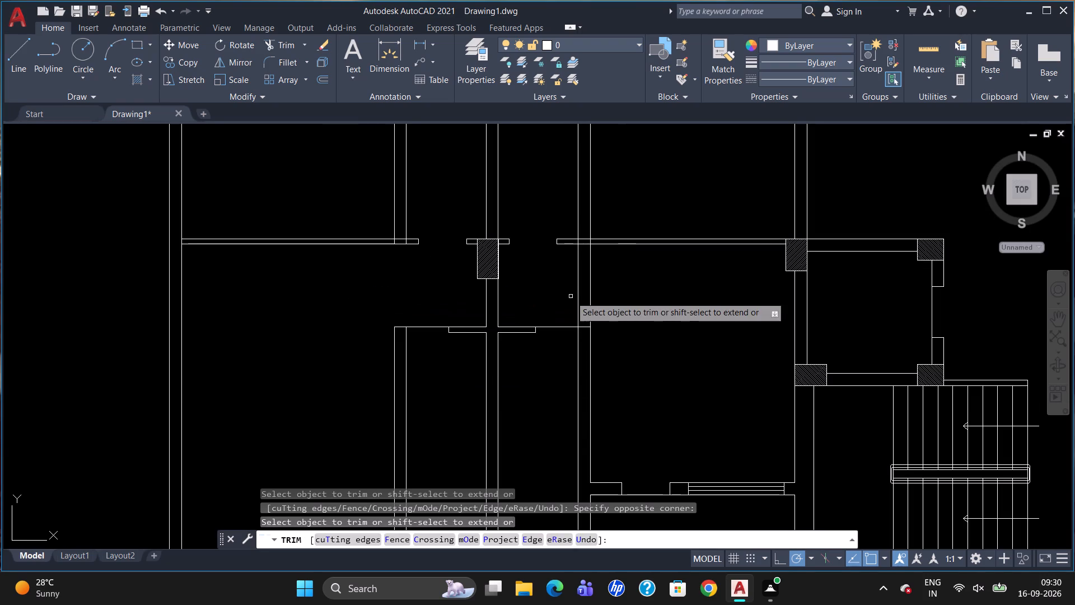
drag(590, 292, 577, 299)
click(576, 299)
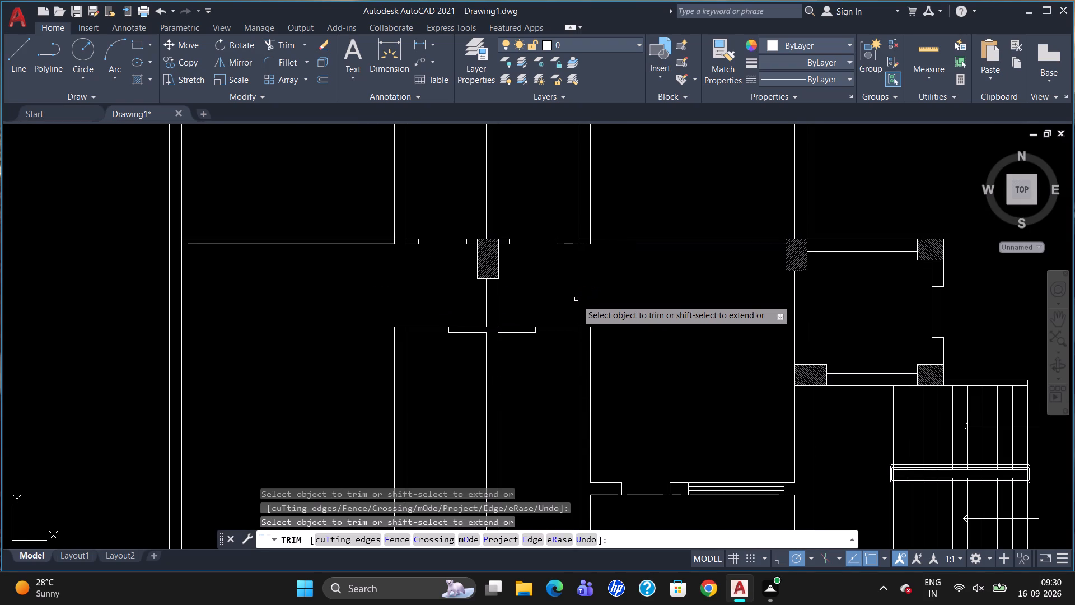
click(576, 299)
click(576, 299)
click(582, 297)
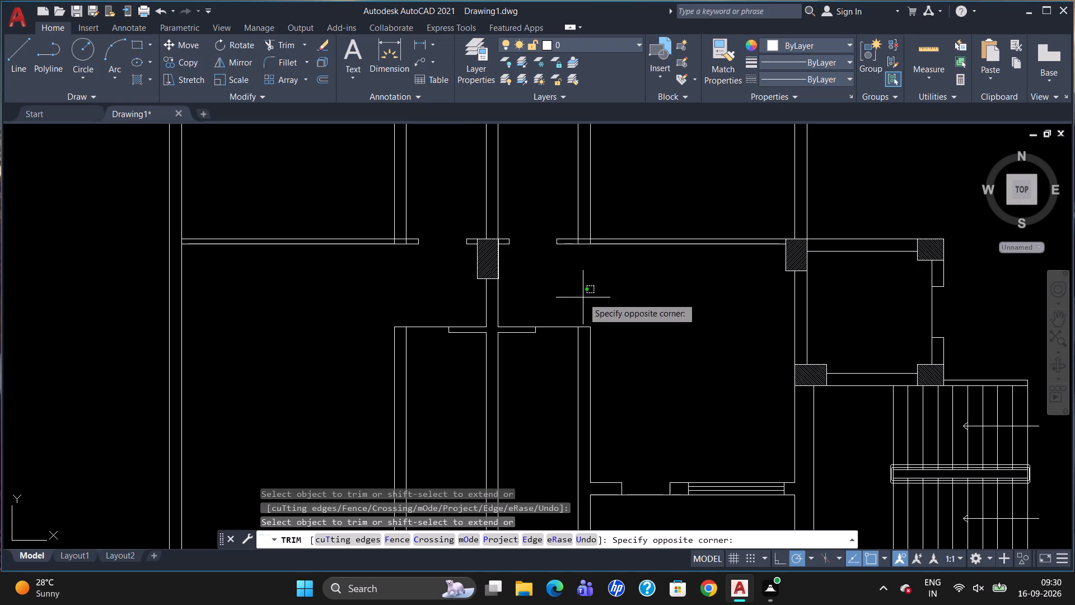
scroll(596, 232, up, 2)
click(568, 322)
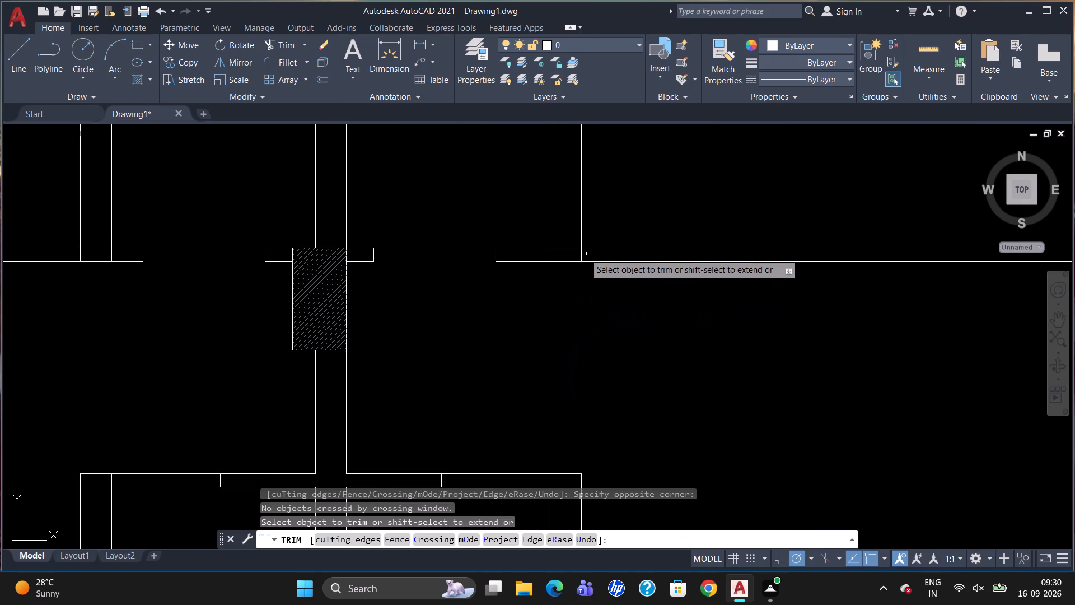
Trim the four vertical wall lines crossing the thickness of the long horizontal wall beside the door openings.
click(582, 255)
click(551, 257)
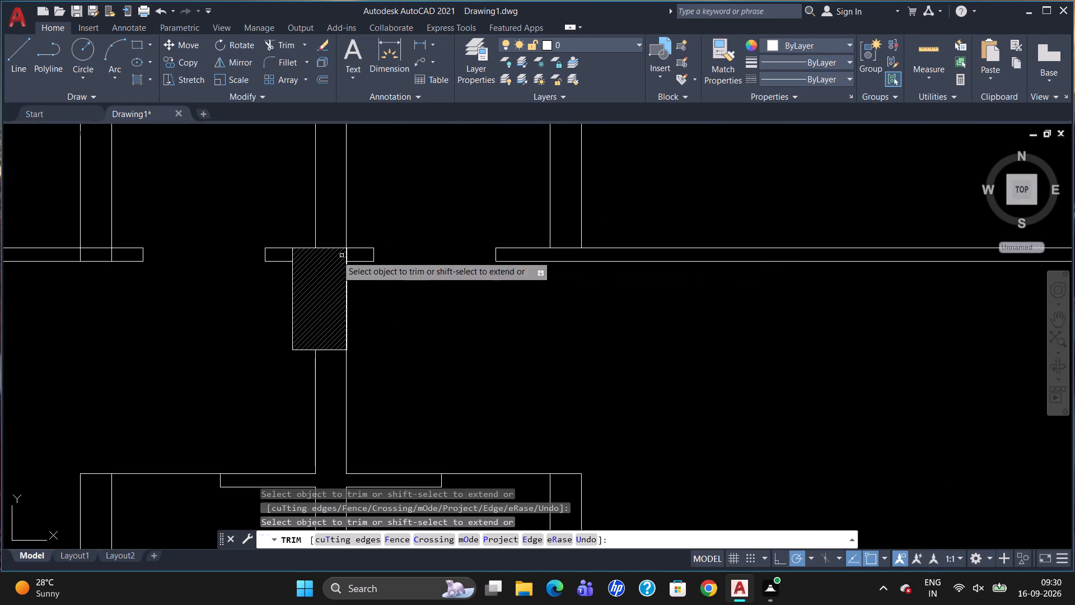
click(111, 255)
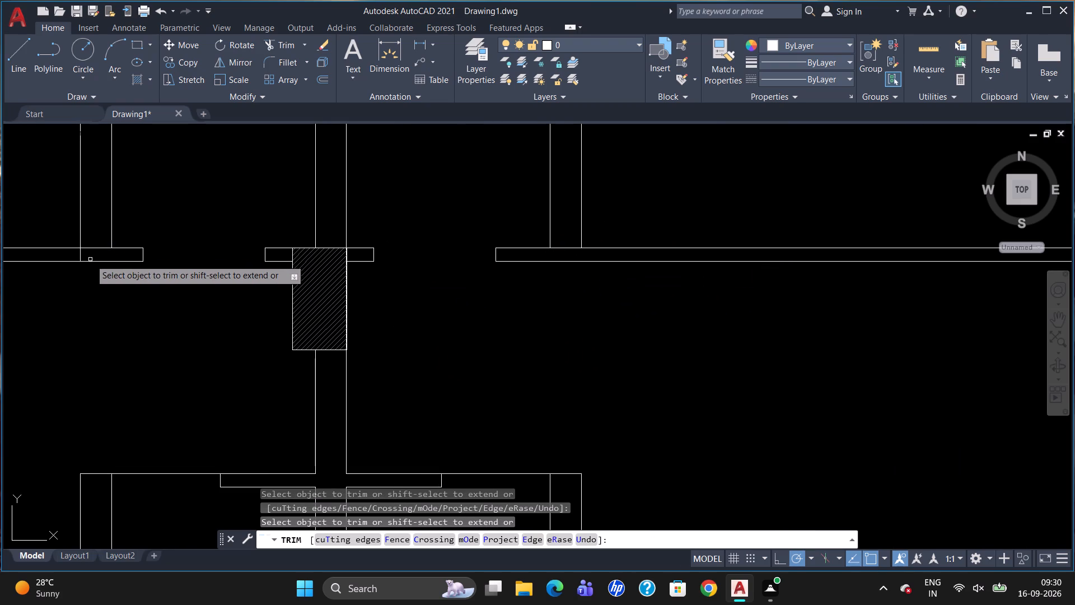
click(80, 255)
scroll(428, 346, down, 2)
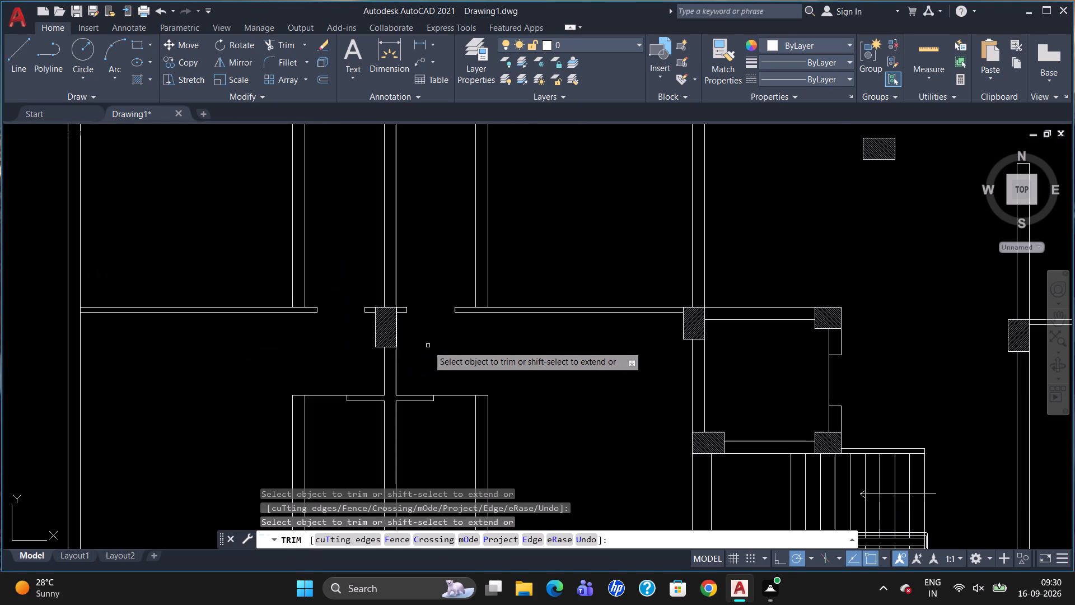
key(Escape)
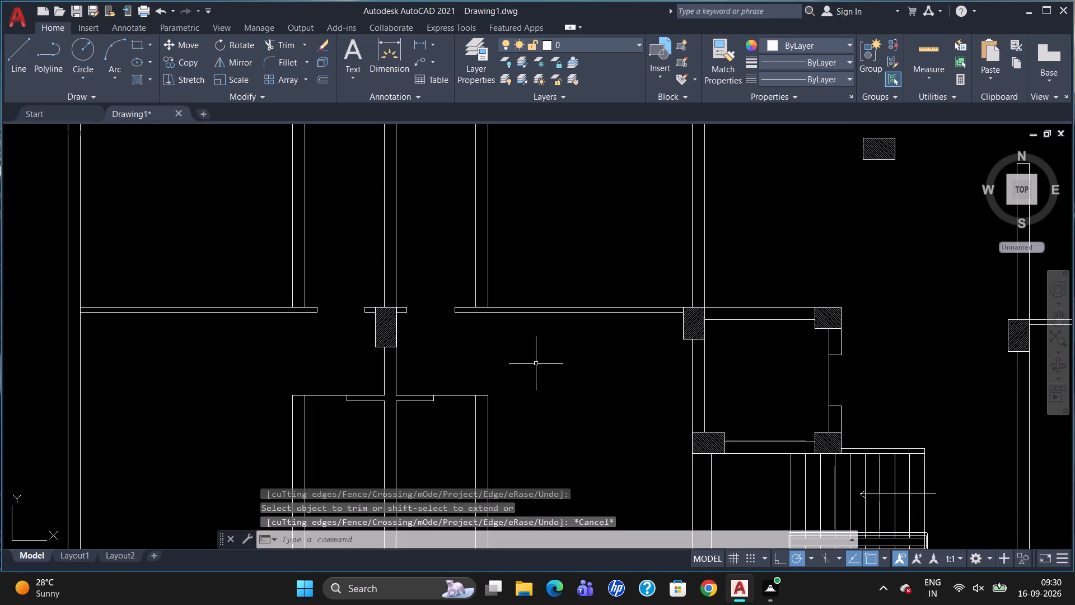
Move the loose hatched column by its upper-left corner to the junction of the lobby's north wall and the vertical wall west of it.
scroll(588, 385, down, 2)
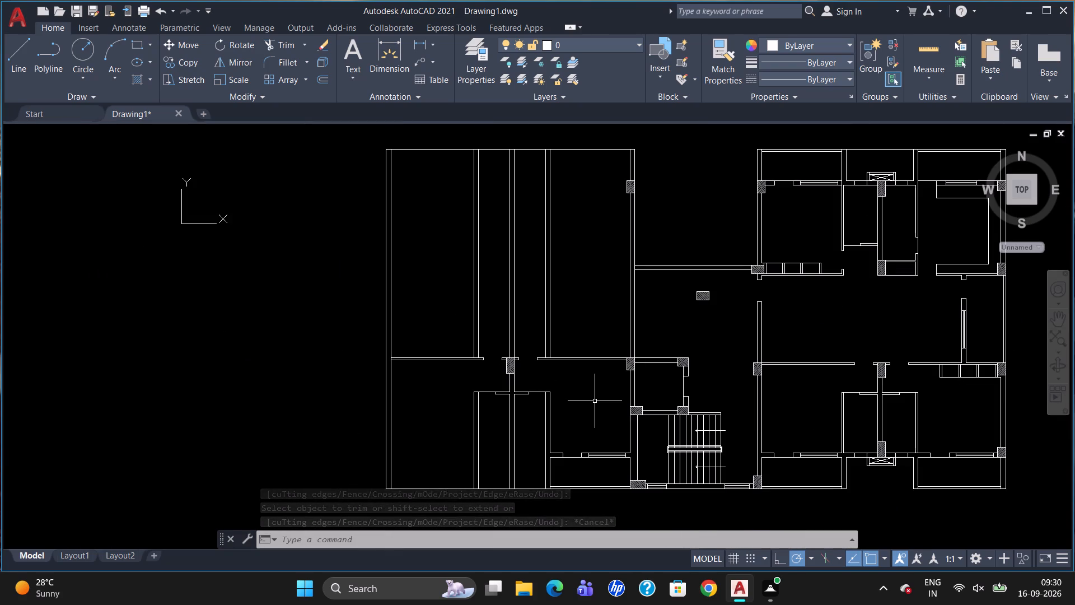
scroll(663, 311, up, 1)
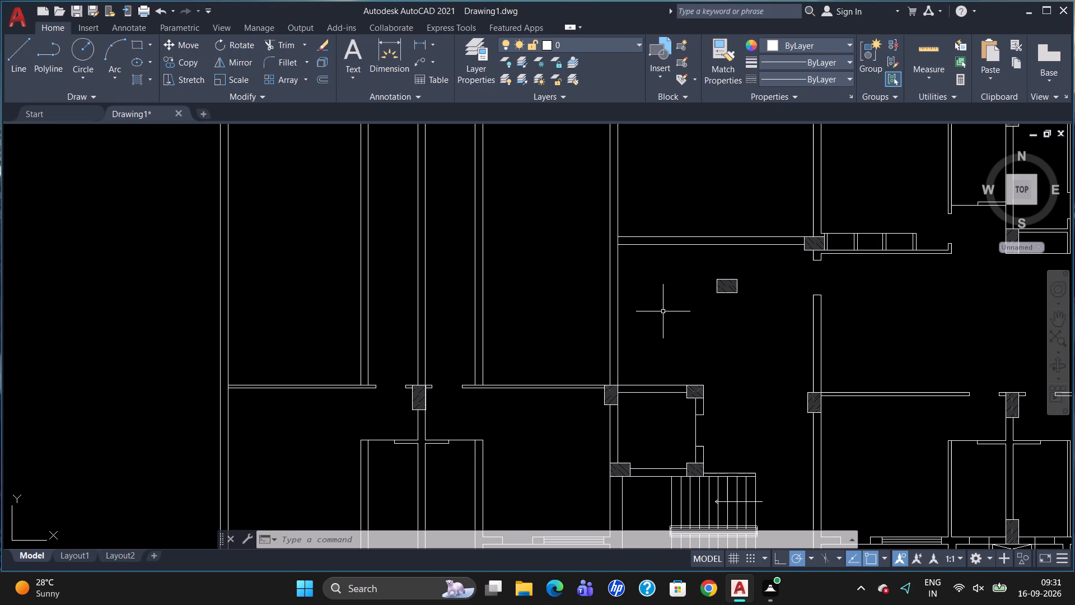
click(739, 285)
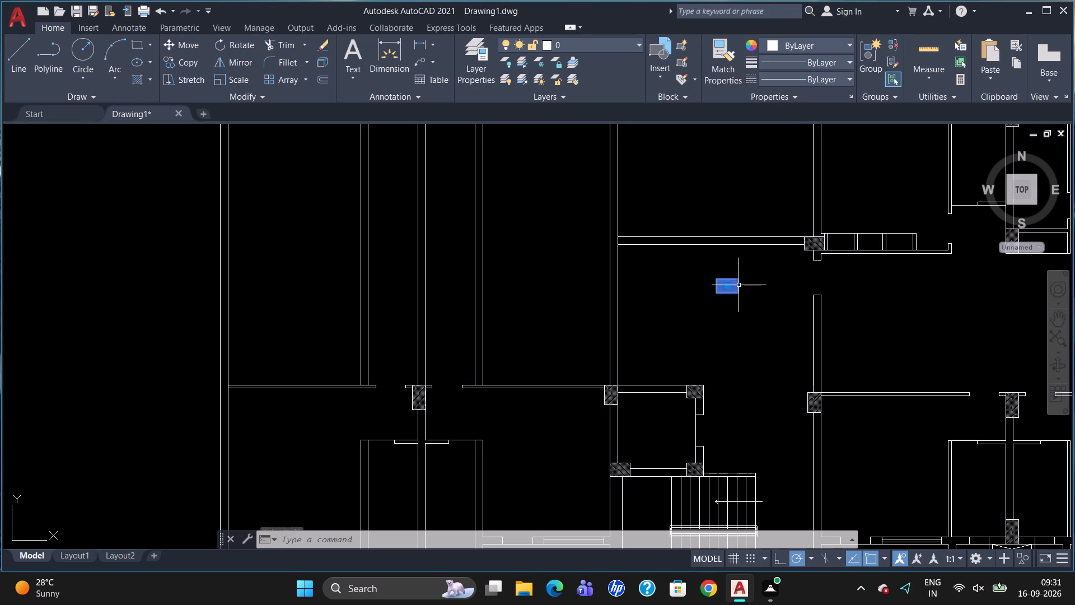
key(c)
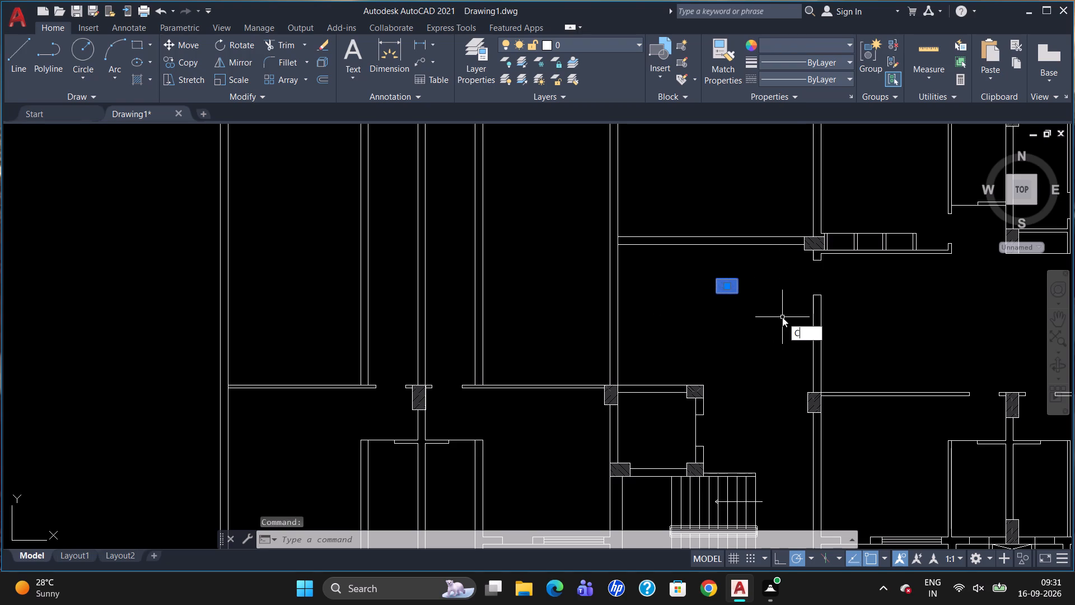
key(BackSpace)
key(m)
key(Return)
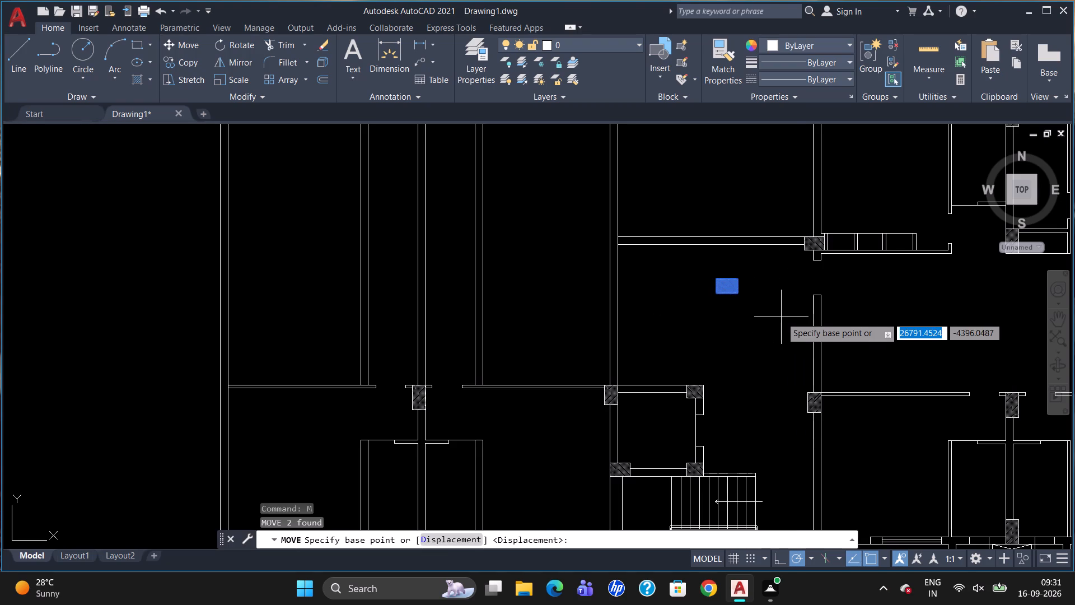
click(716, 280)
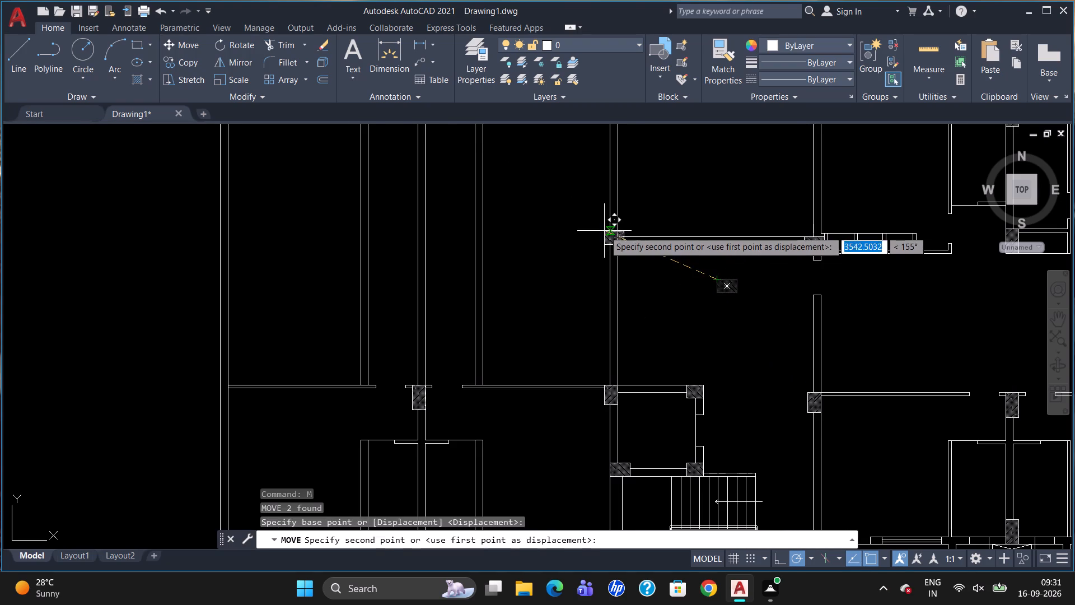
scroll(604, 230, up, 3)
scroll(605, 230, down, 1)
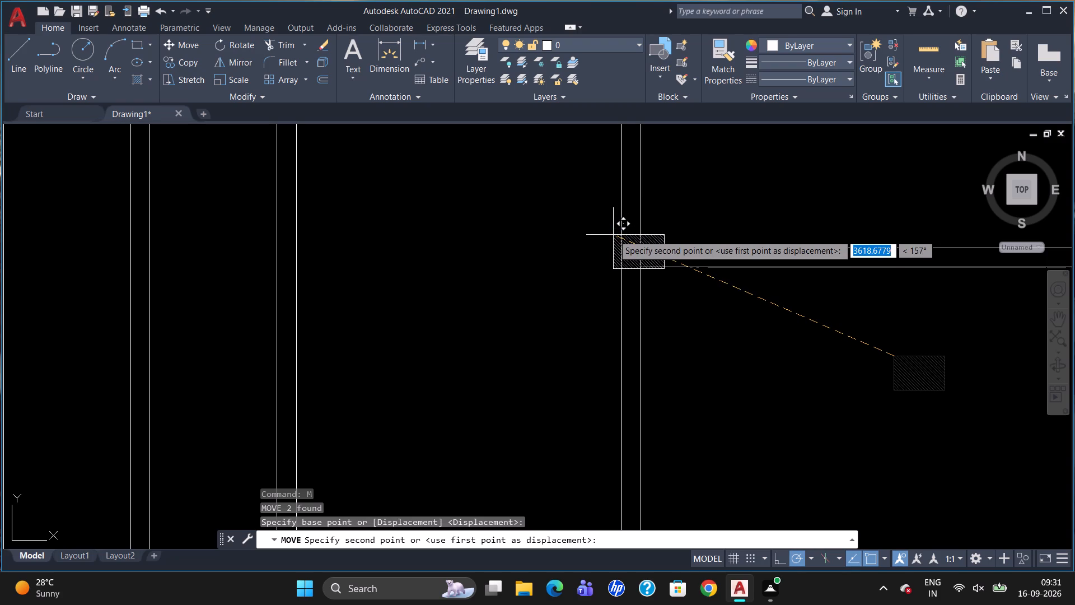
click(612, 233)
Draw a short horizontal line across the lobby's east wall stub, starting 450 below where its west face meets the column.
scroll(502, 227, down, 2)
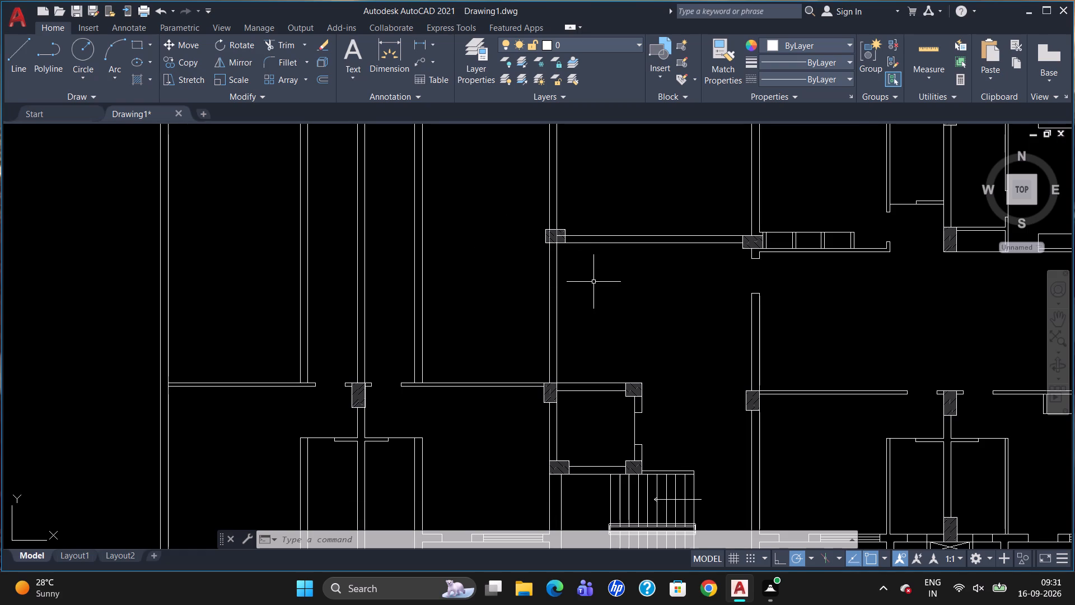
scroll(593, 282, up, 1)
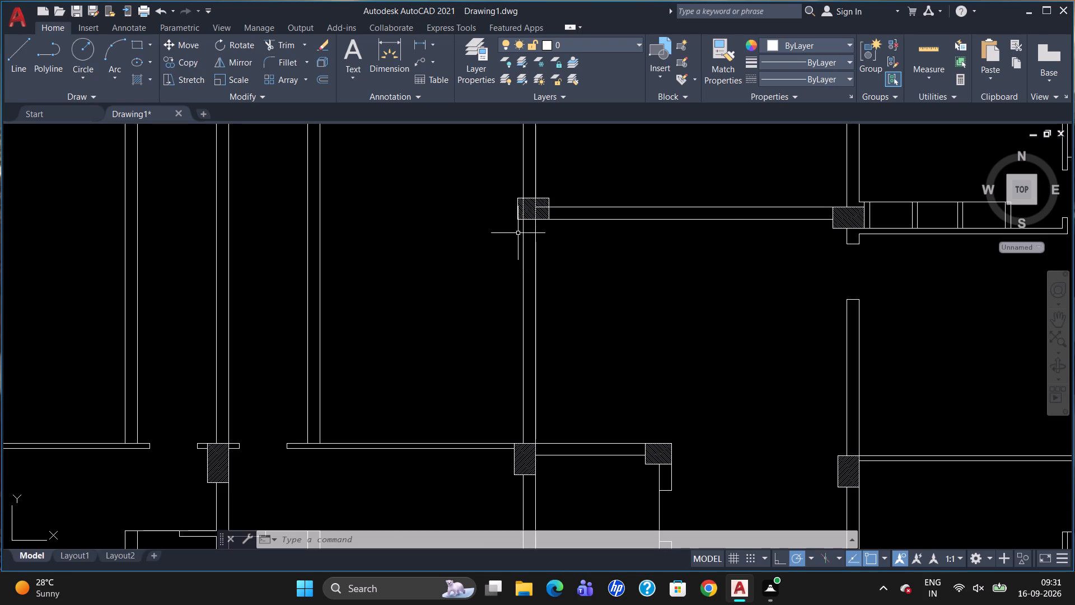
scroll(517, 248, down, 1)
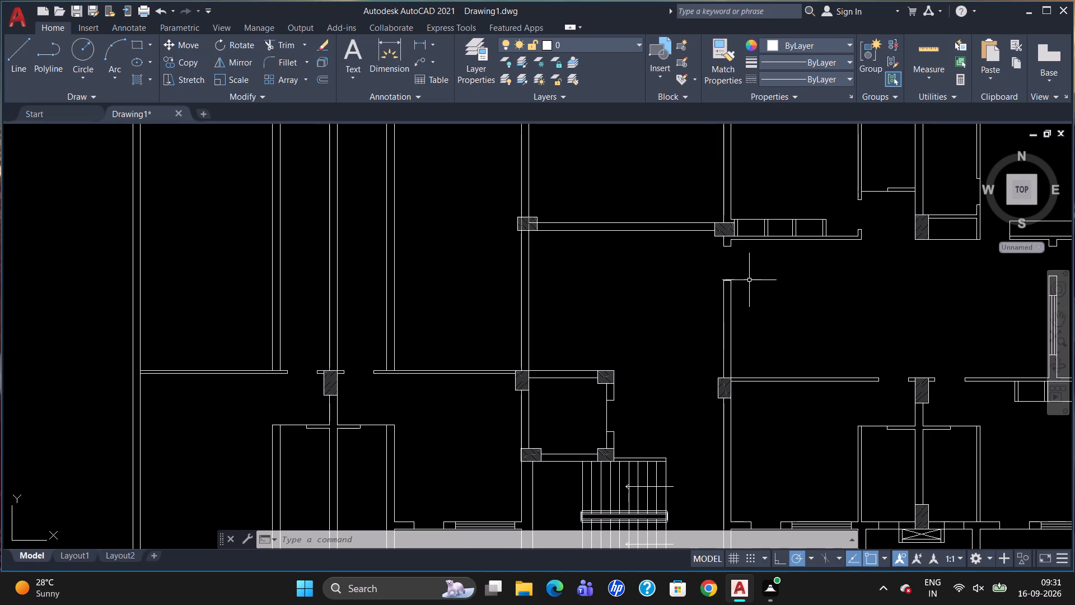
scroll(742, 259, up, 1)
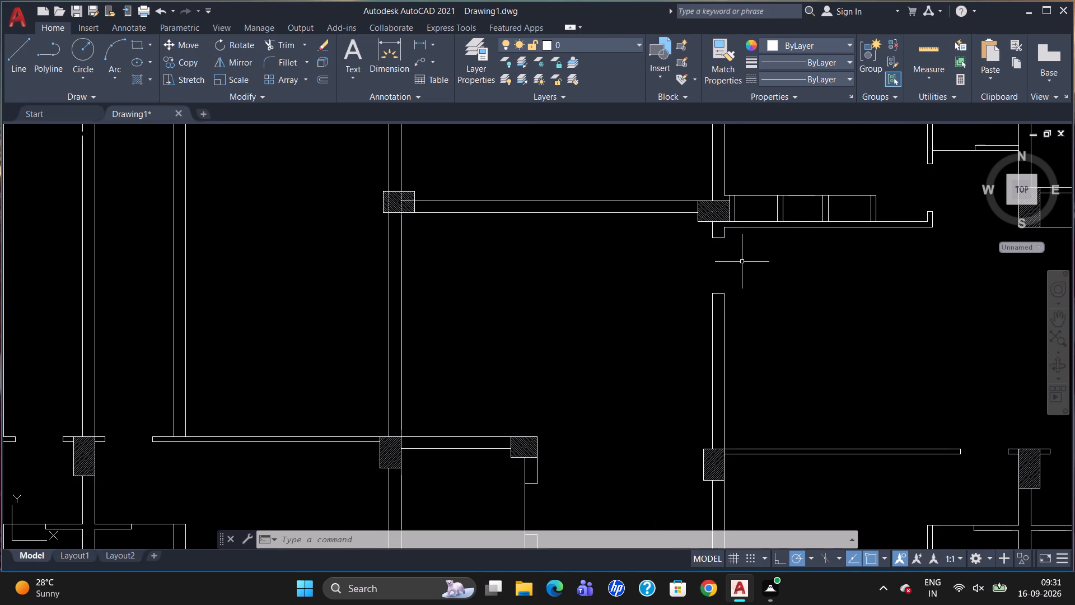
scroll(730, 234, up, 1)
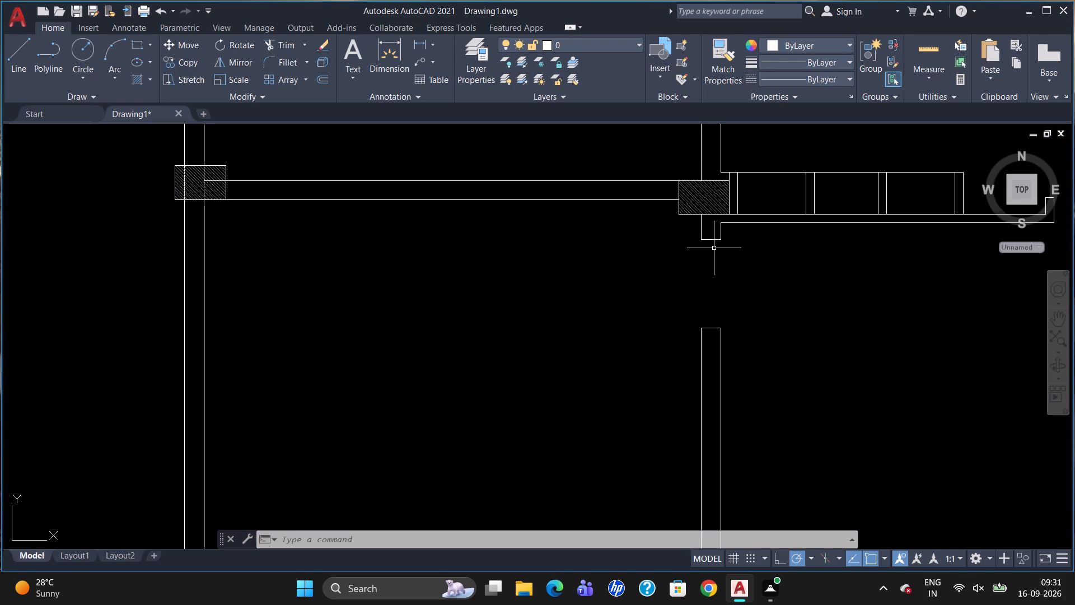
key(l)
key(Return)
text(TK)
key(Return)
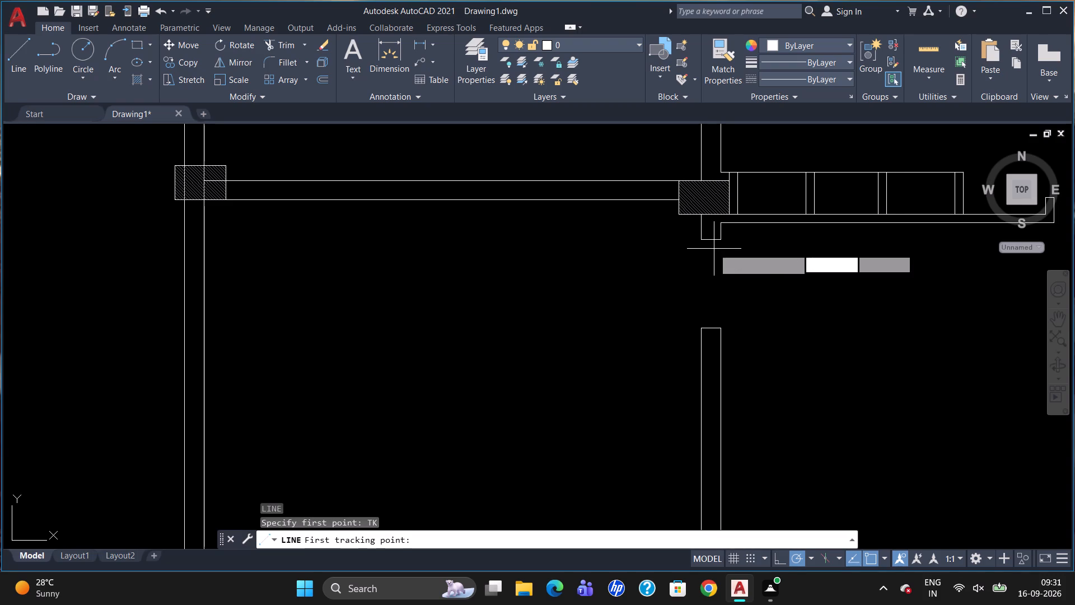
click(699, 214)
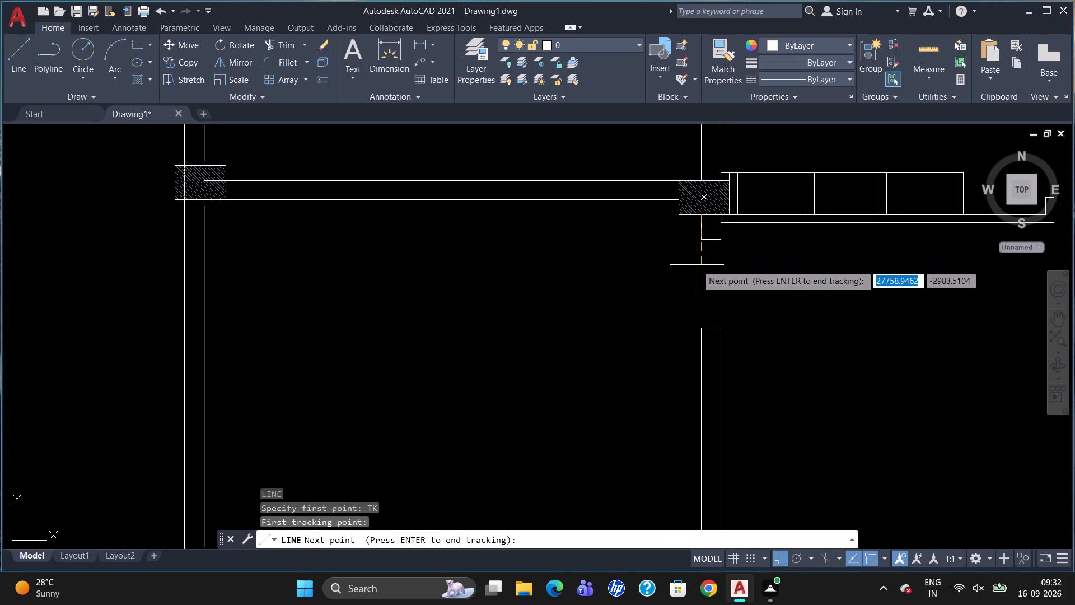
text(450)
key(Return)
key(Return)
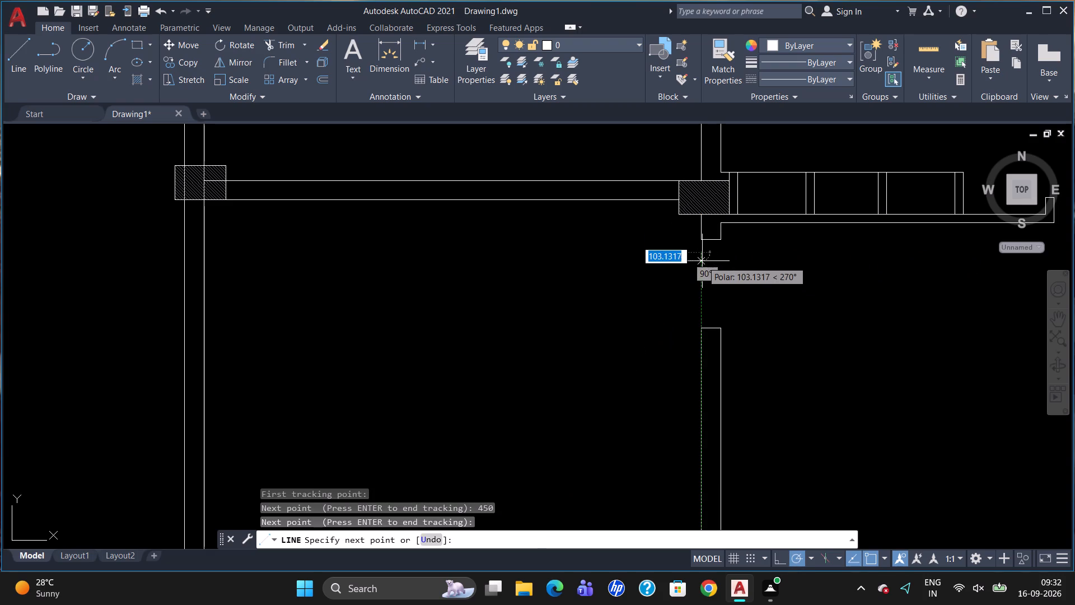
click(728, 255)
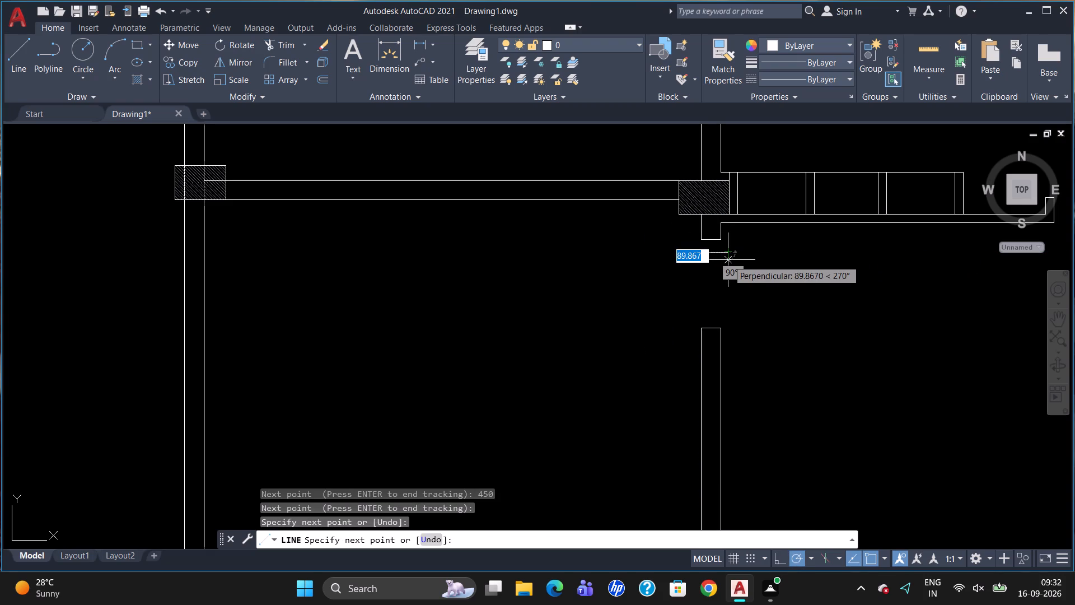
key(Escape)
Extend both vertical lines of the wall stub below the column down to the new horizontal line.
text(EX)
key(Return)
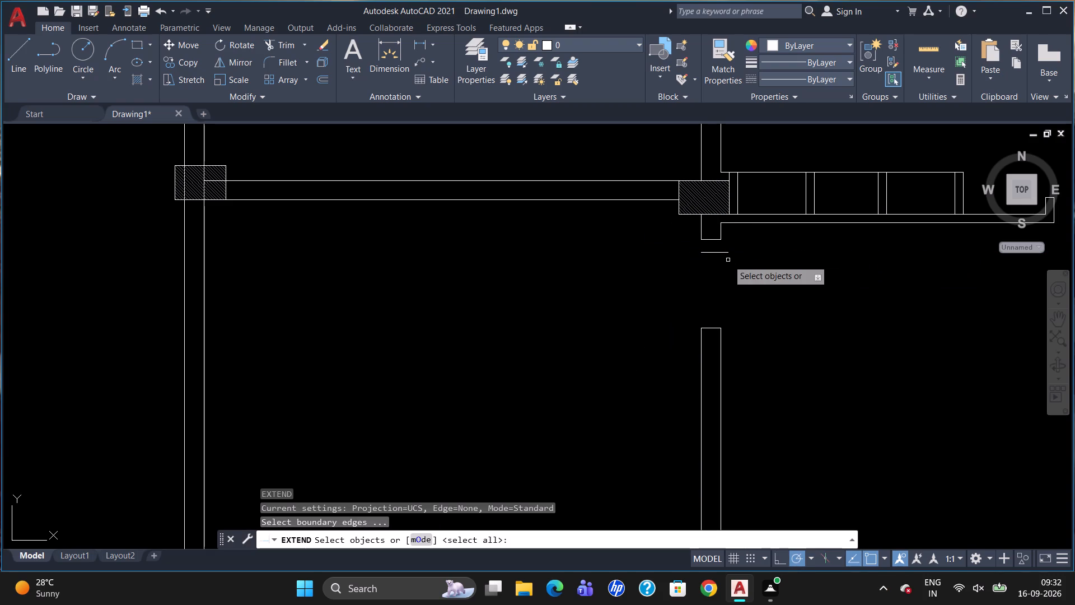
click(722, 253)
key(Return)
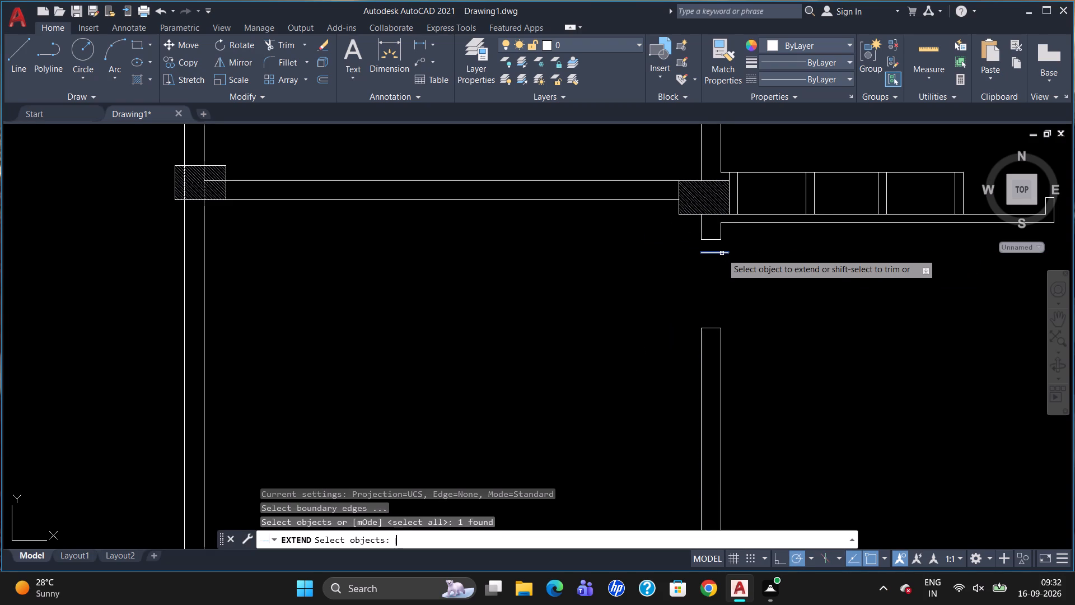
click(700, 233)
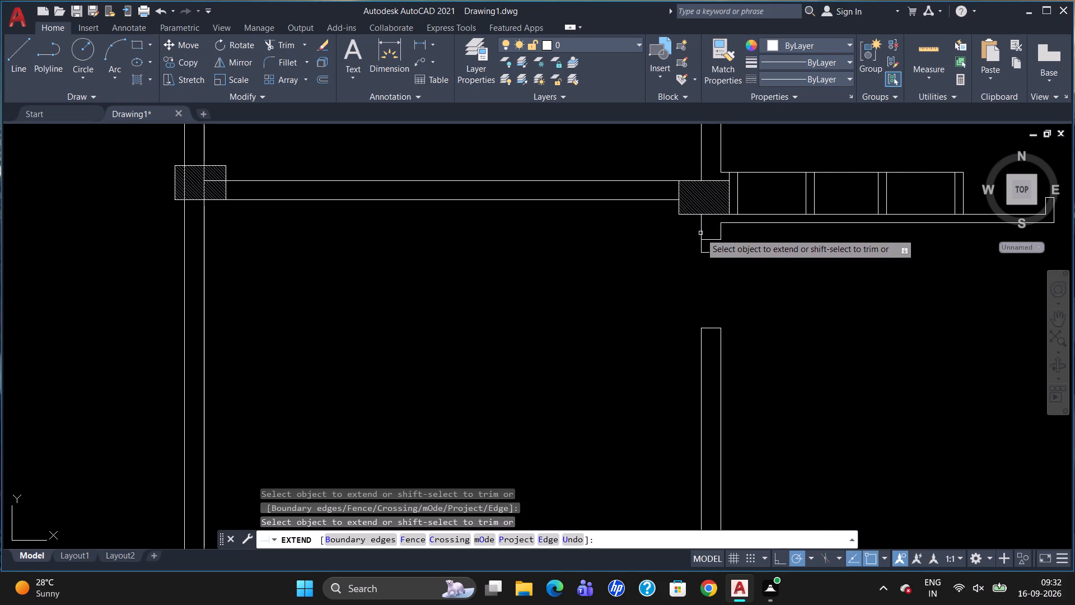
click(721, 232)
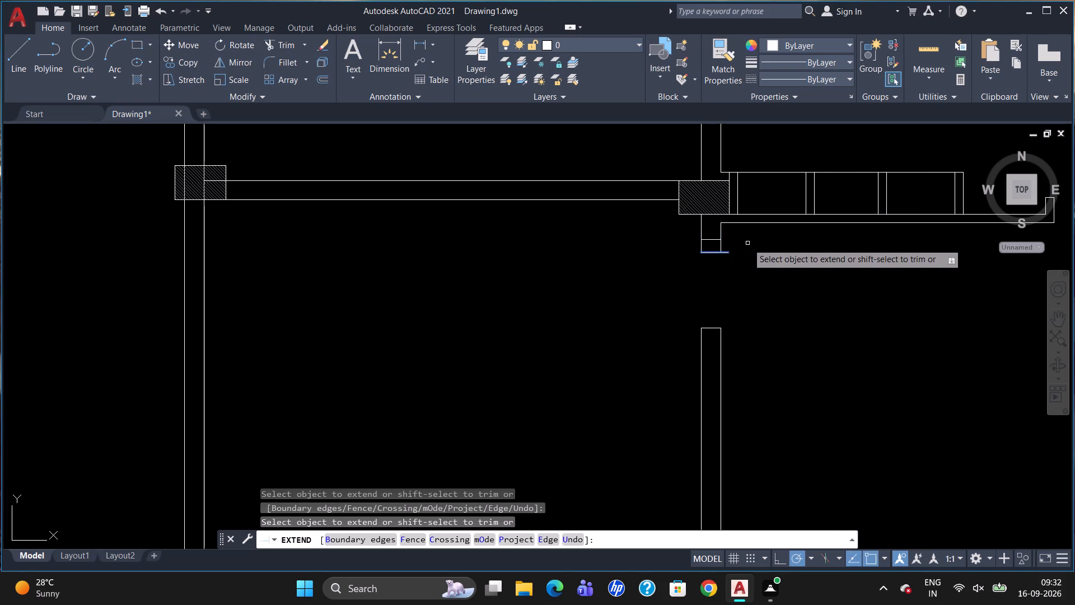
key(Escape)
Trim the end of the new horizontal line that overhangs the stub's east face.
text(RE)
key(BackSpace)
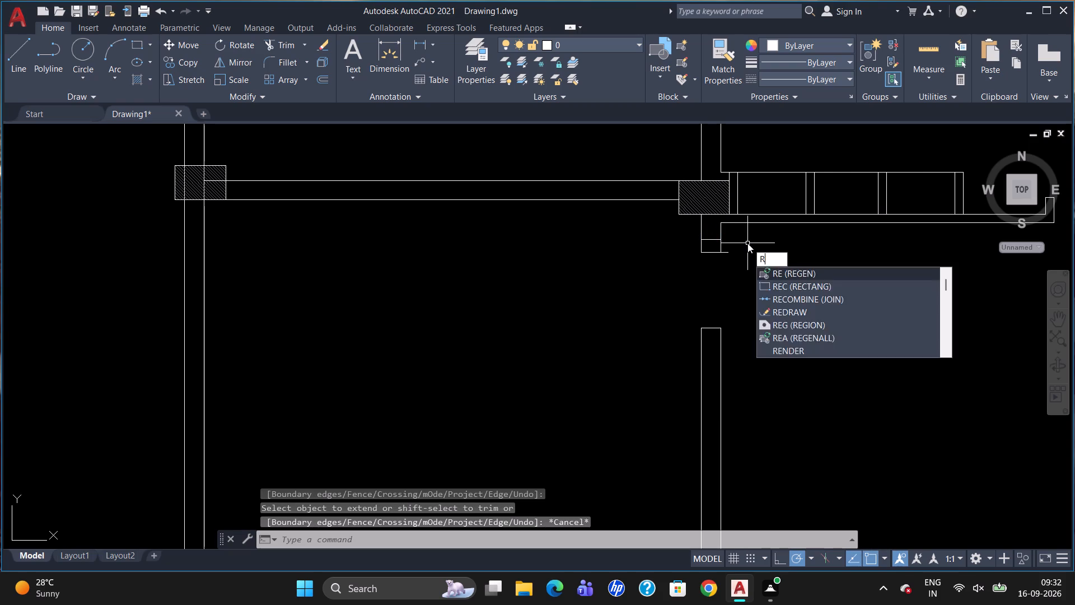
key(BackSpace)
text(TR)
key(Return)
key(Return)
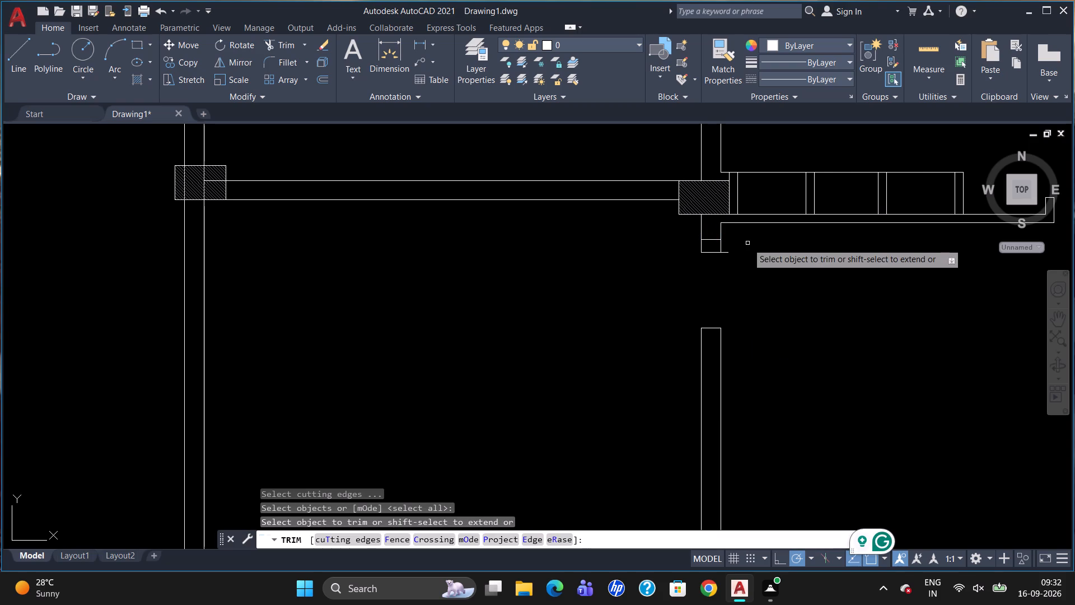
click(726, 250)
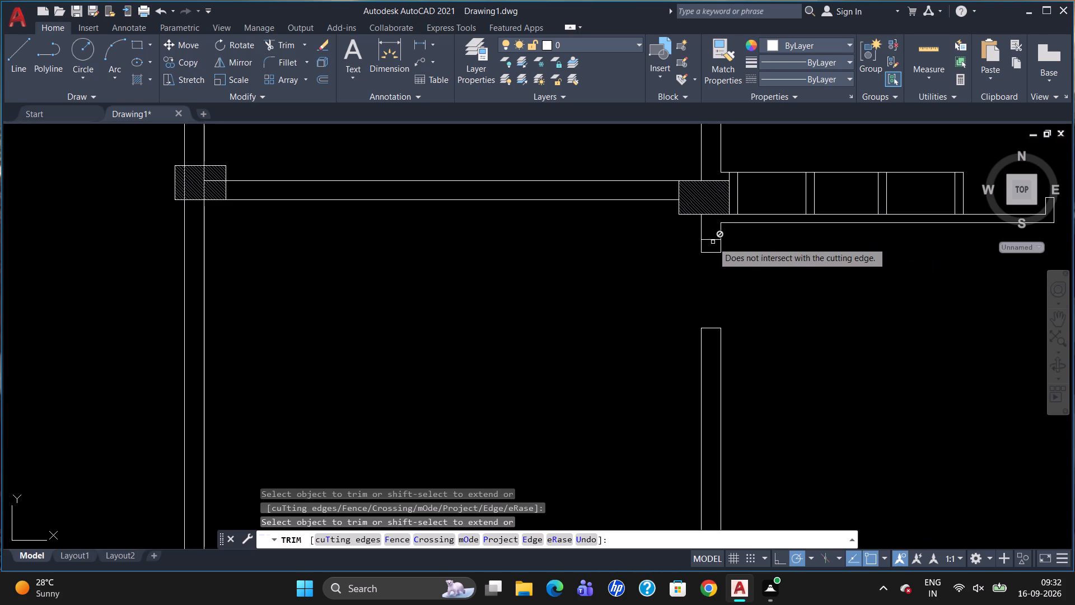
key(Escape)
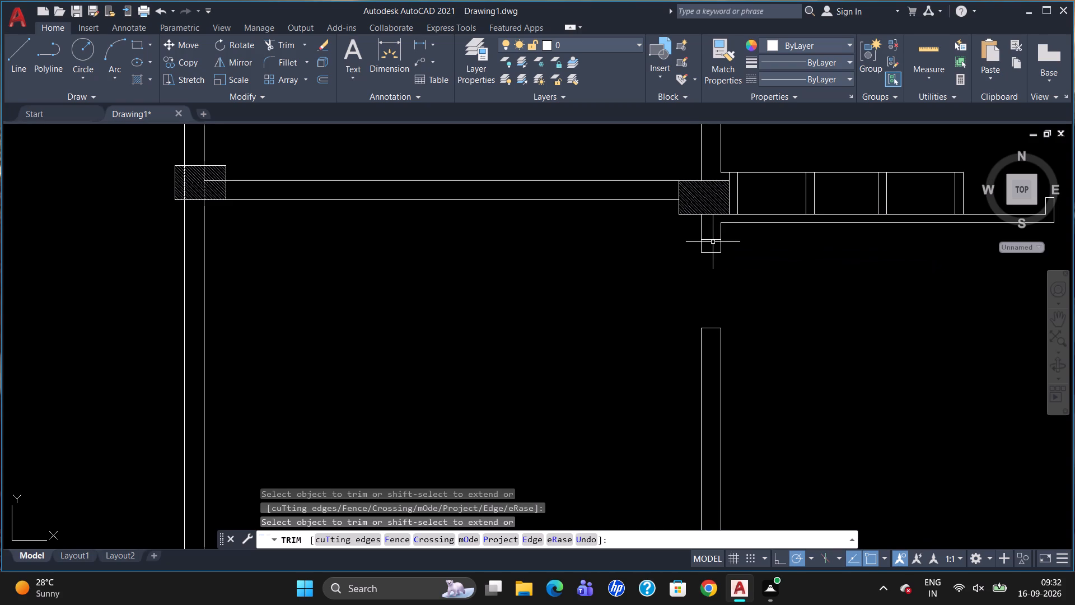
Delete the leftover vertical line inside the wall stub below the lobby's east column.
click(714, 239)
key(Delete)
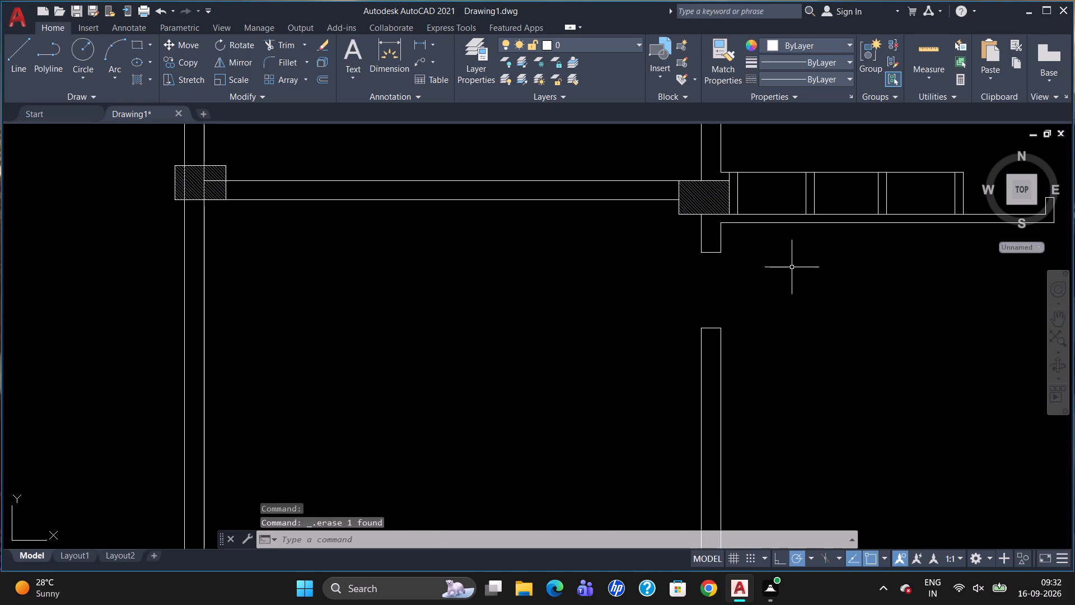
Measure the stub's east face from the thin wall's lower line to the stub end with a linear dimension, and erase that dimension.
scroll(656, 254, down, 1)
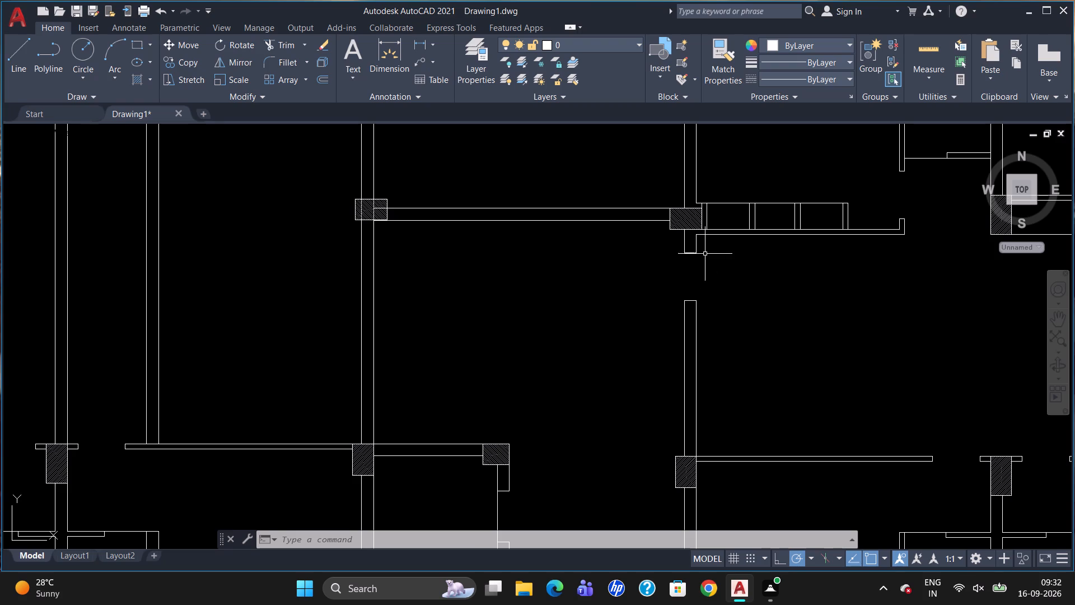
scroll(705, 253, up, 1)
text(DLI)
key(Return)
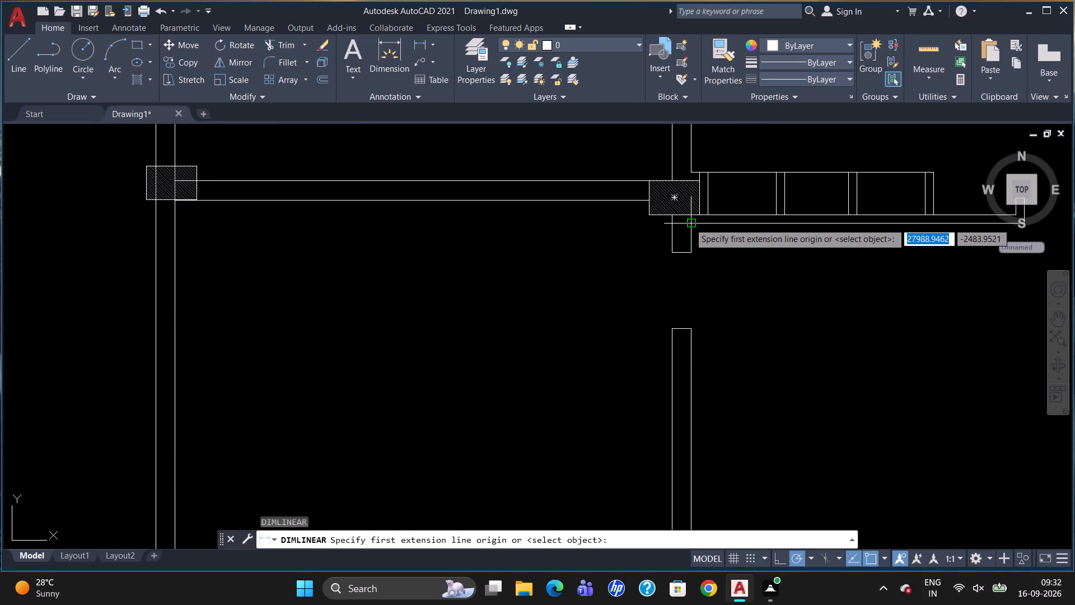
drag(689, 223, 692, 235)
click(691, 252)
click(702, 254)
click(699, 245)
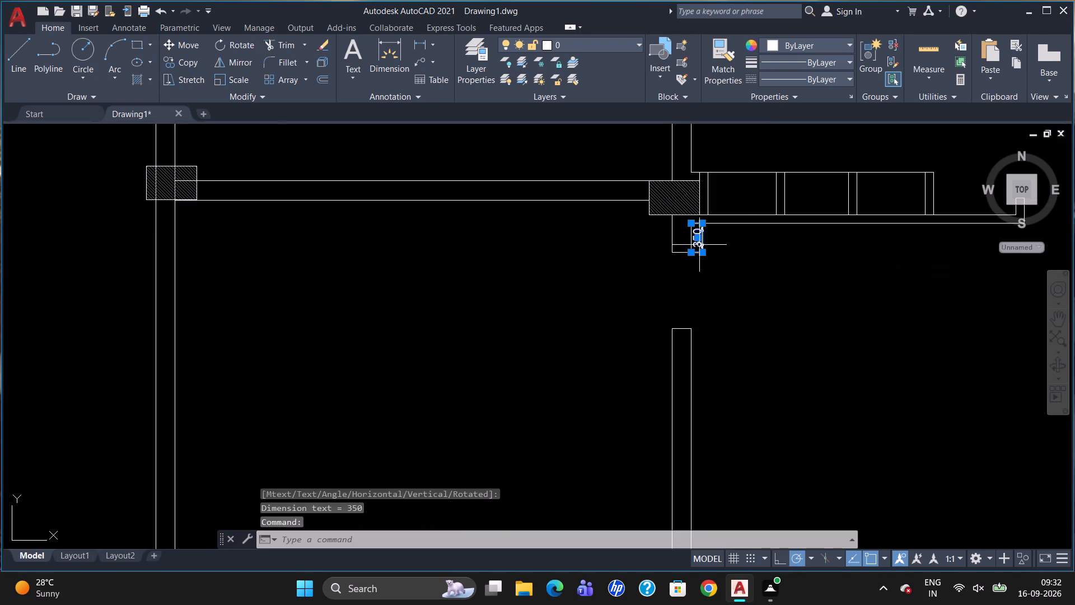
key(Delete)
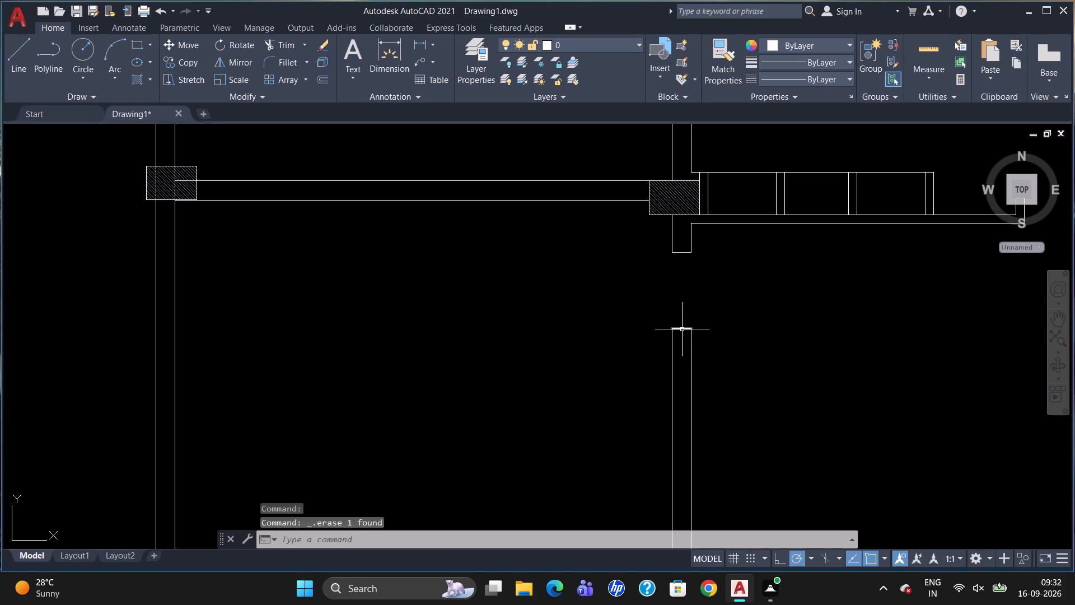
Delete the short horizontal line capping the wall below the stub's opening.
click(682, 329)
key(Delete)
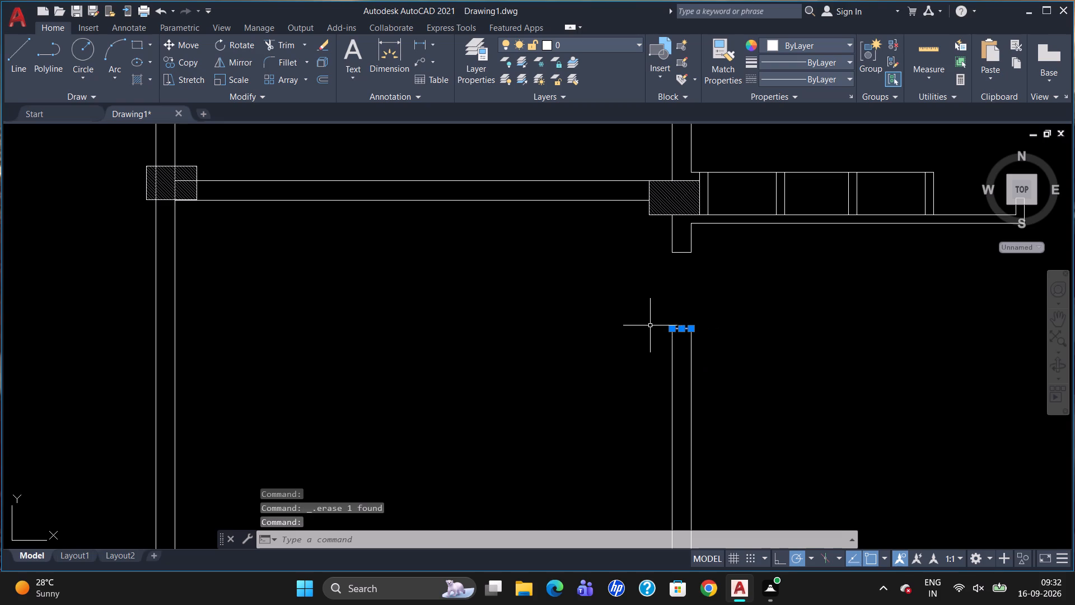
key(Delete)
Offset the stub's end line 1050 downward to mark the other side of the opening.
key(o)
key(Return)
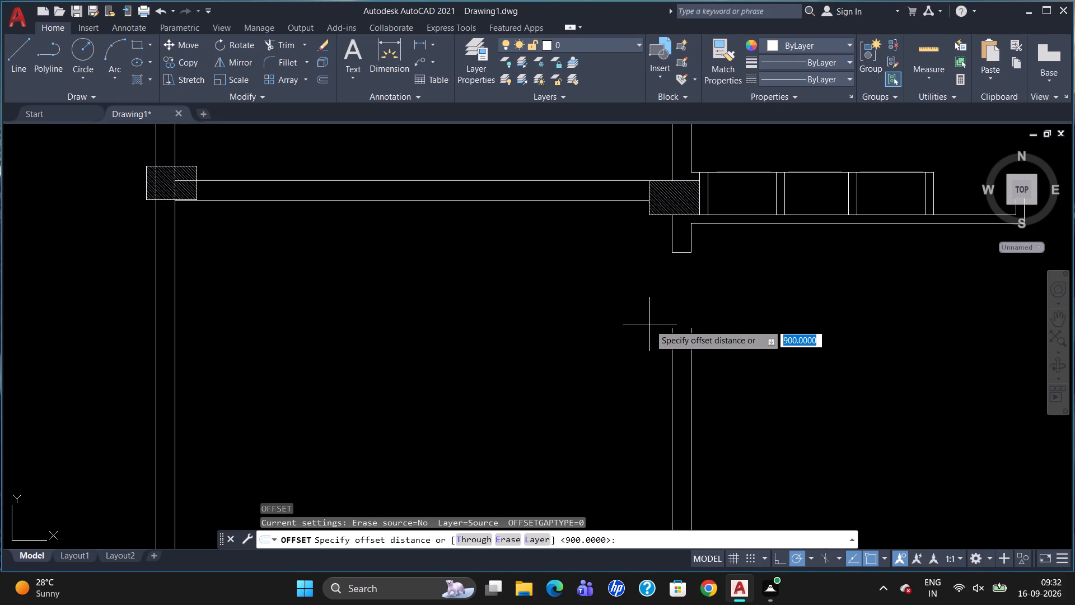
text(90)
key(0)
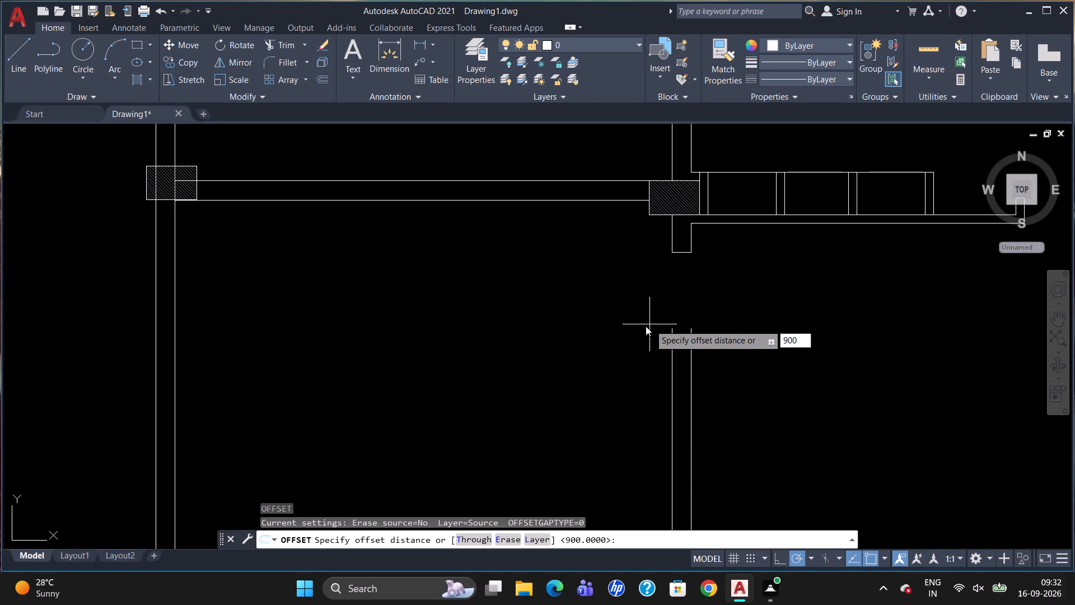
key(BackSpace)
key(BackSpace)
key(BackSpace)
text(10)
text(50)
key(Return)
drag(680, 252, 682, 263)
click(683, 313)
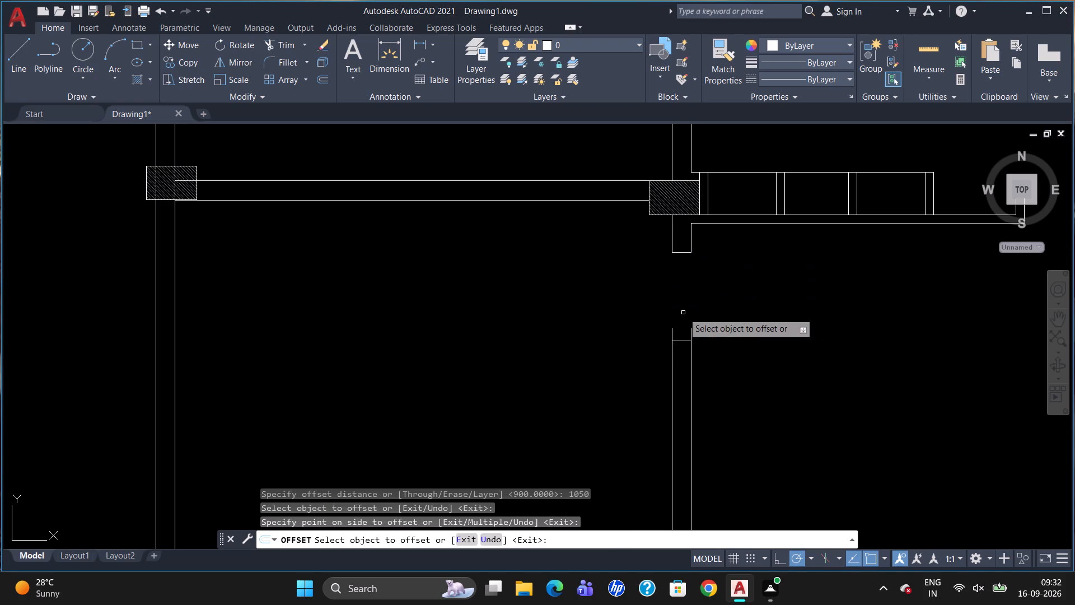
key(Escape)
Trim both vertical wall lines projecting above the new line at the opening's lower side.
text(TR)
key(Return)
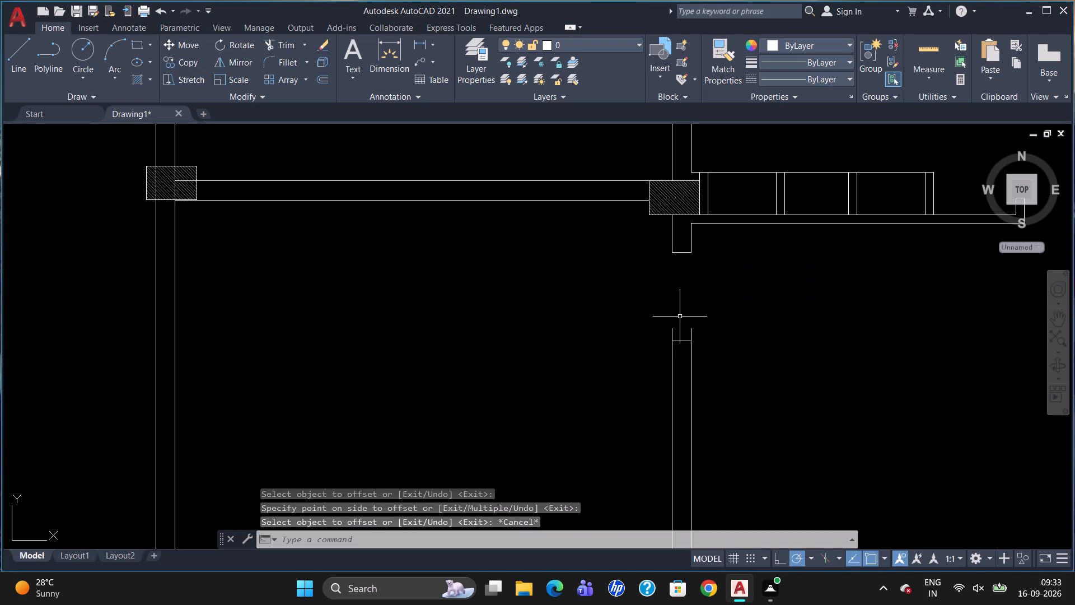
key(Return)
click(671, 338)
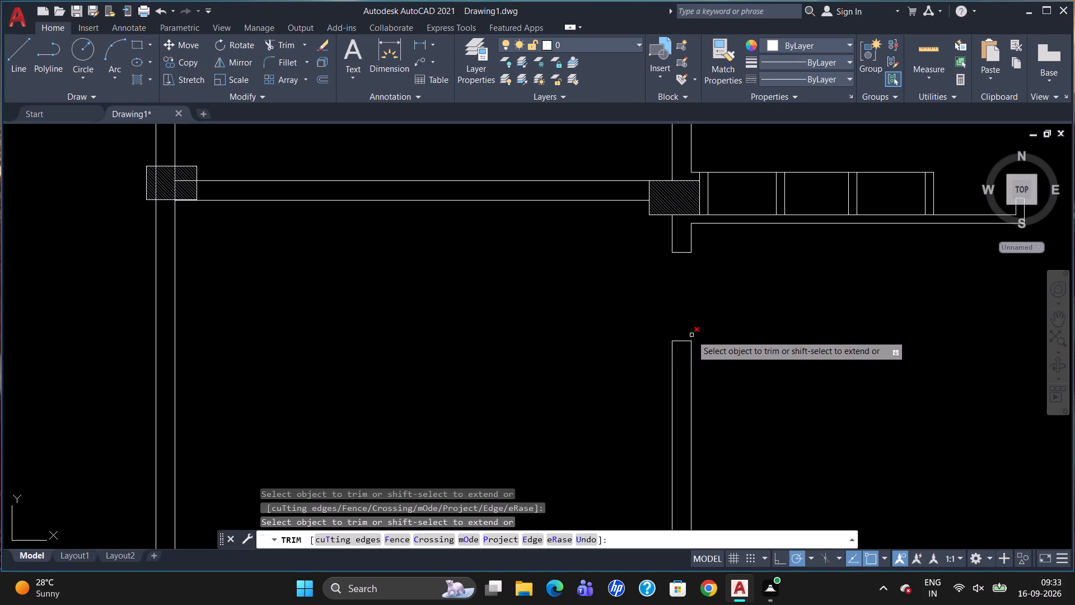
click(691, 335)
scroll(737, 264, down, 3)
key(Escape)
Break the upper line of the lobby's north wall where it meets the west column's east face.
scroll(625, 211, up, 2)
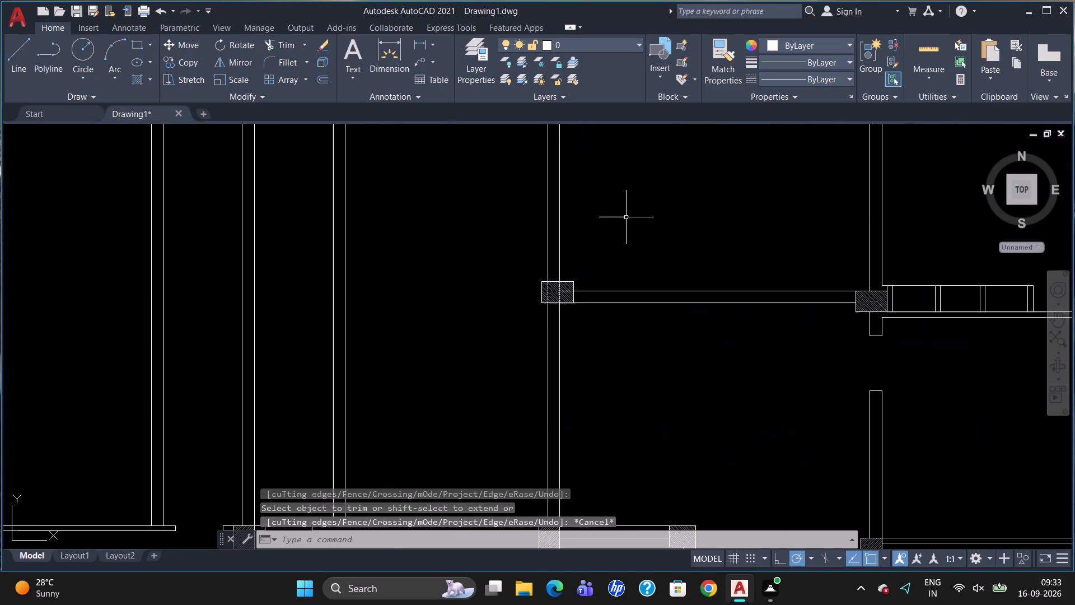
scroll(572, 280, up, 2)
text(BR)
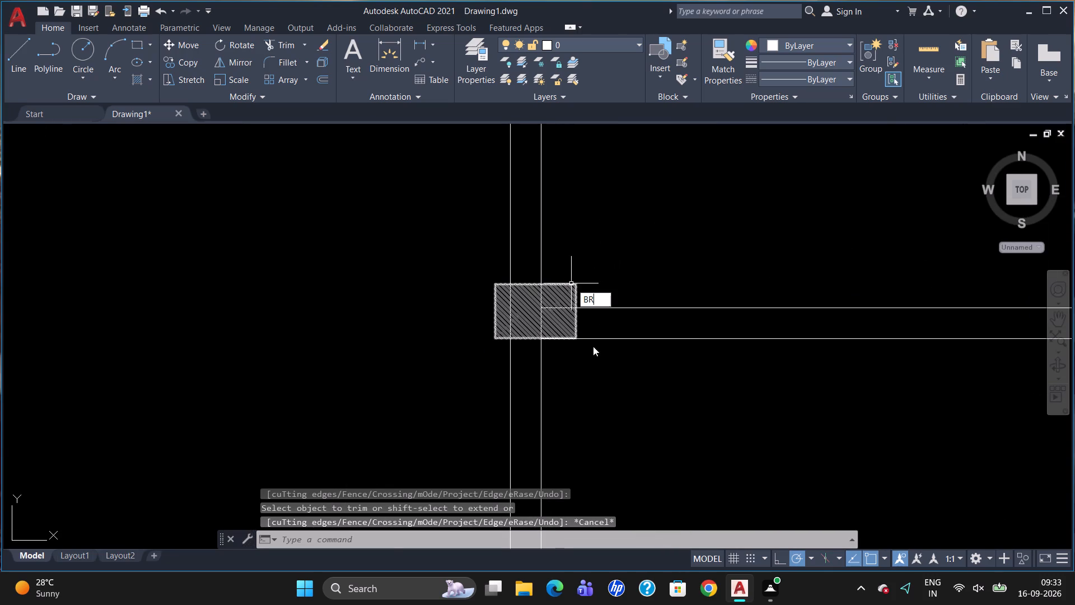
click(604, 327)
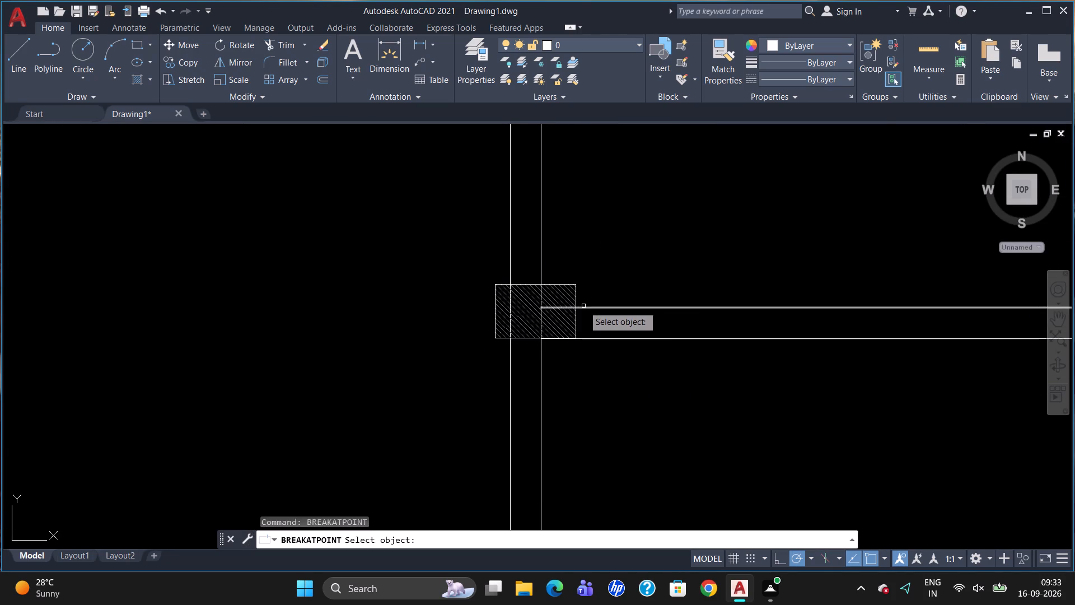
click(583, 307)
click(575, 308)
Break the vertical wall's east line at the west column's bottom and top edges.
scroll(531, 354, up, 1)
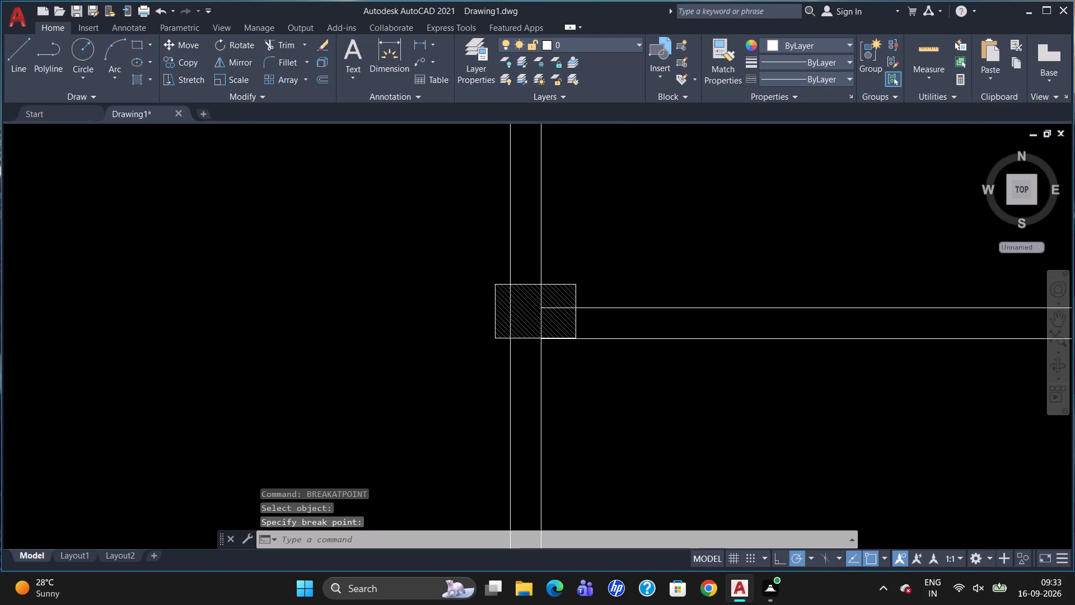
text(BR)
click(560, 397)
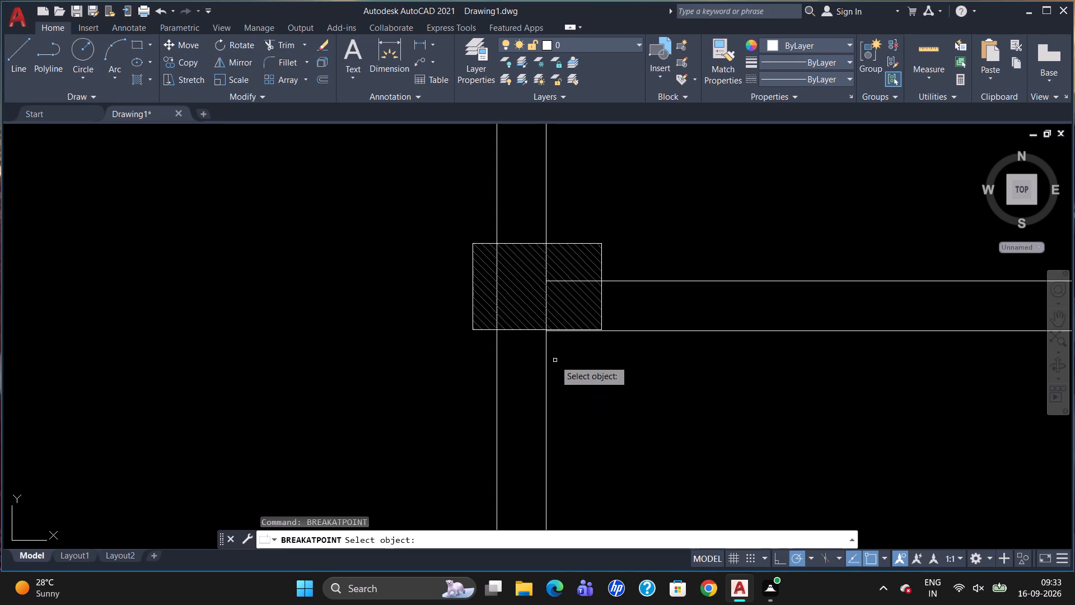
click(546, 352)
click(546, 327)
text(BR)
click(585, 408)
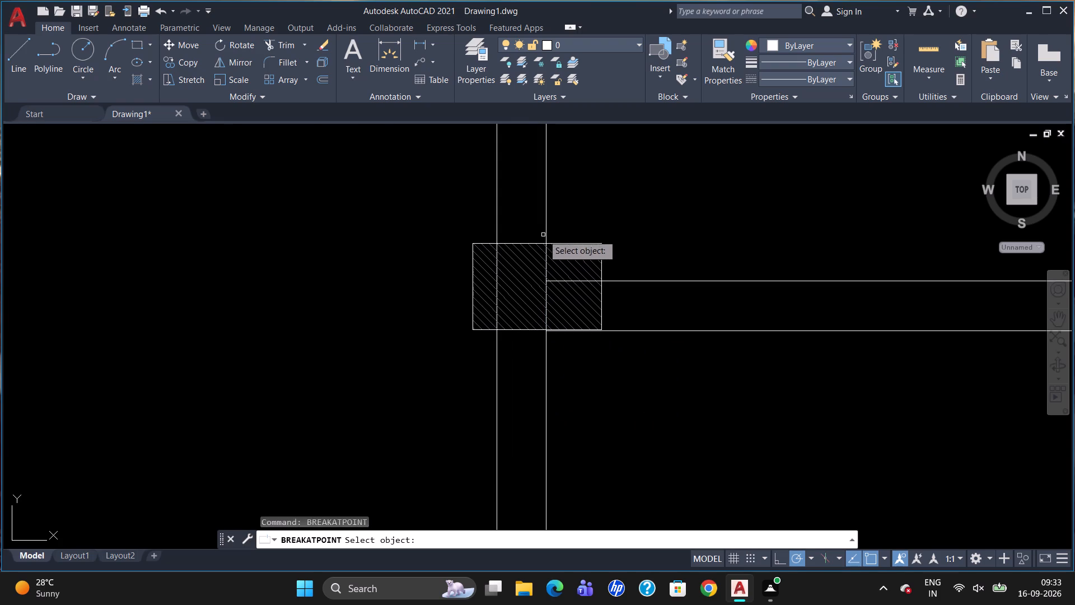
click(545, 233)
click(548, 243)
Break the vertical wall's west line at the same column's bottom and top edges.
key(b)
key(r)
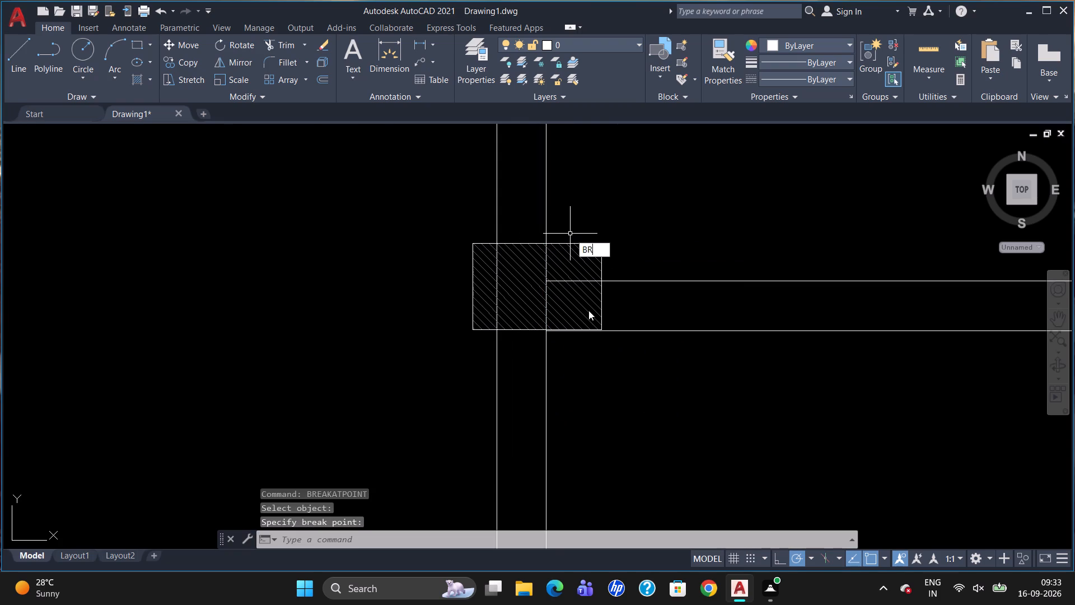
click(598, 277)
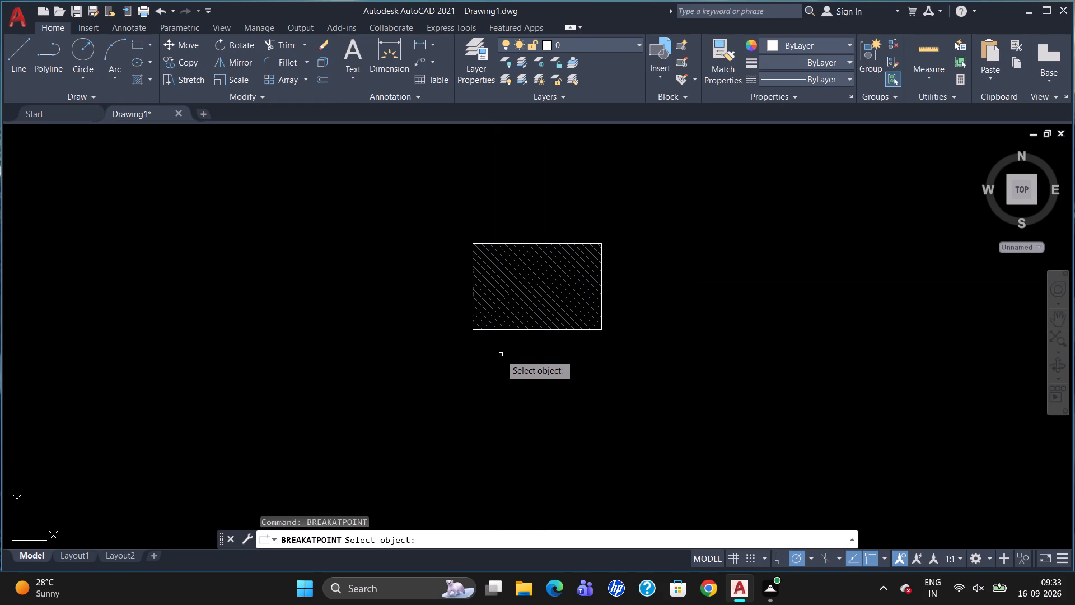
click(496, 355)
click(496, 328)
text(BR)
click(530, 410)
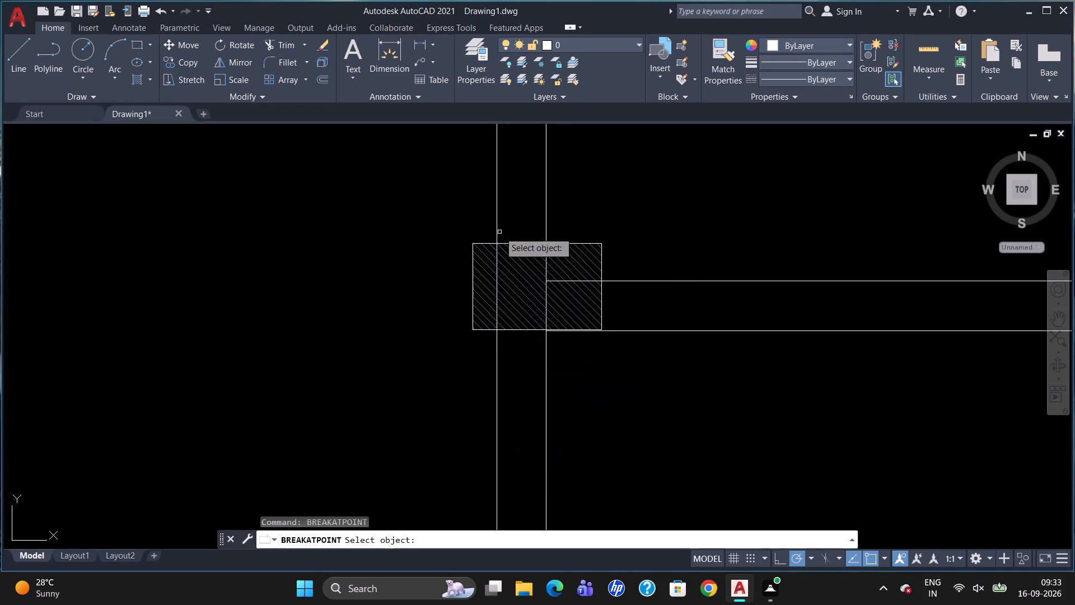
click(497, 230)
click(497, 241)
Delete the two vertical and one horizontal wall line segments inside the hatched column.
scroll(498, 266, up, 6)
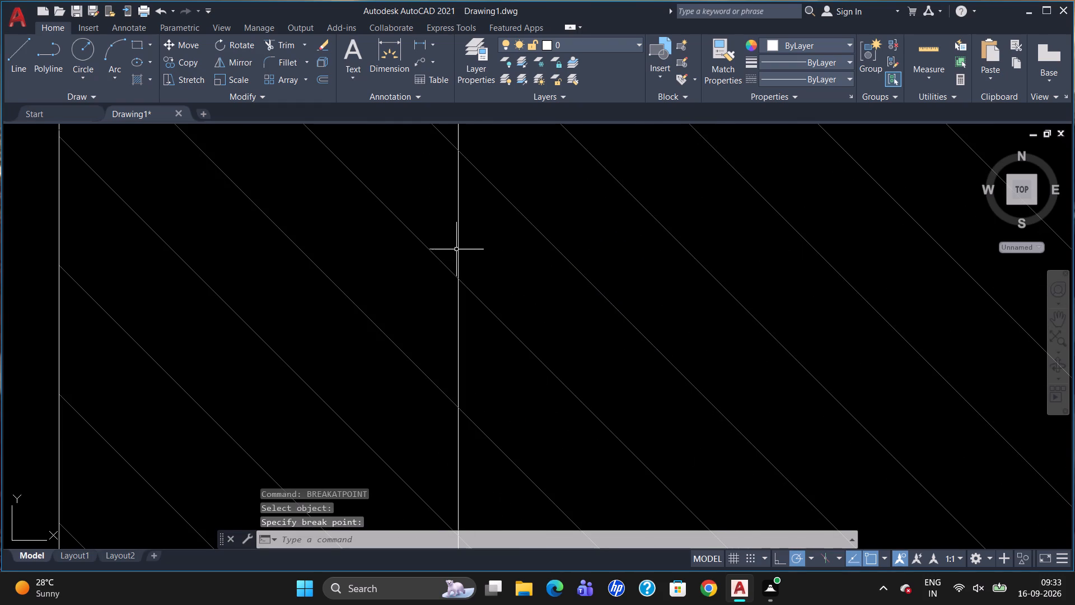
click(458, 246)
scroll(452, 260, down, 3)
scroll(648, 244, up, 2)
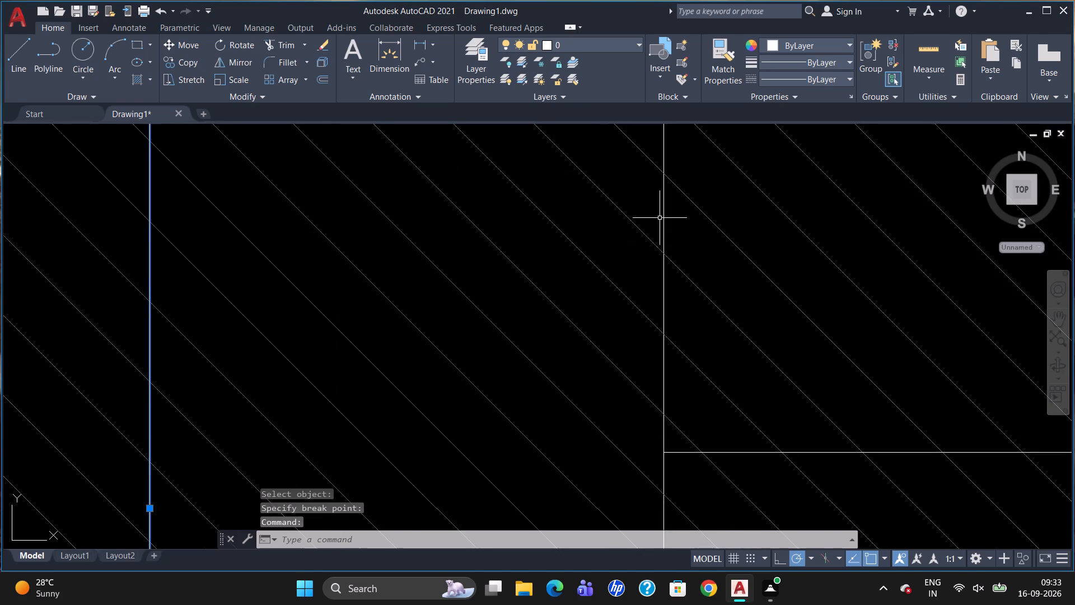
click(662, 216)
click(836, 453)
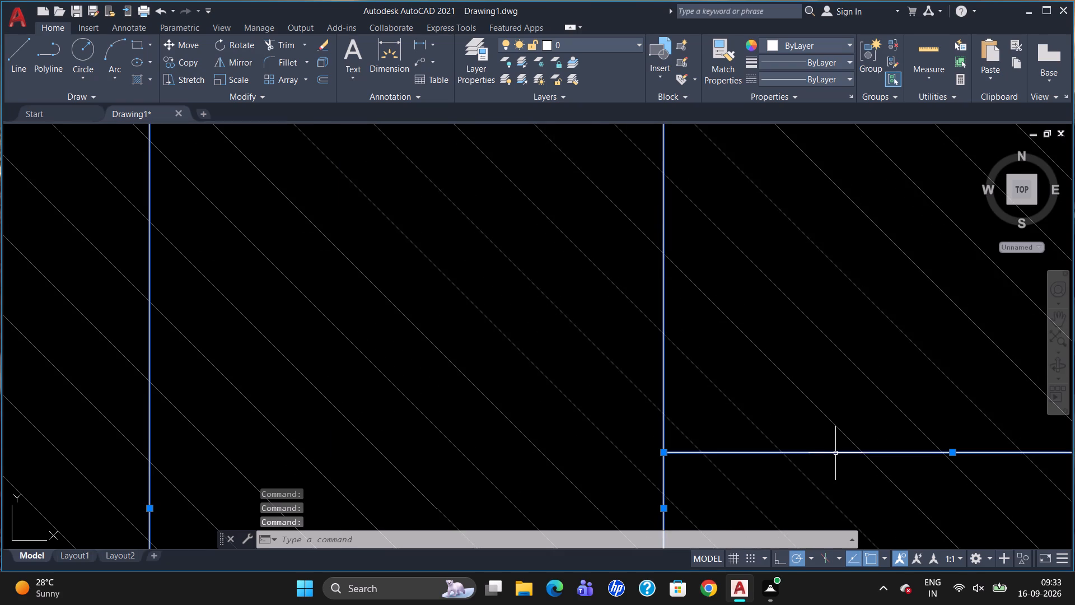
key(Delete)
Move the hatched column by its lower-right corner down onto the north wall's lower line.
scroll(660, 291, down, 5)
scroll(690, 343, up, 2)
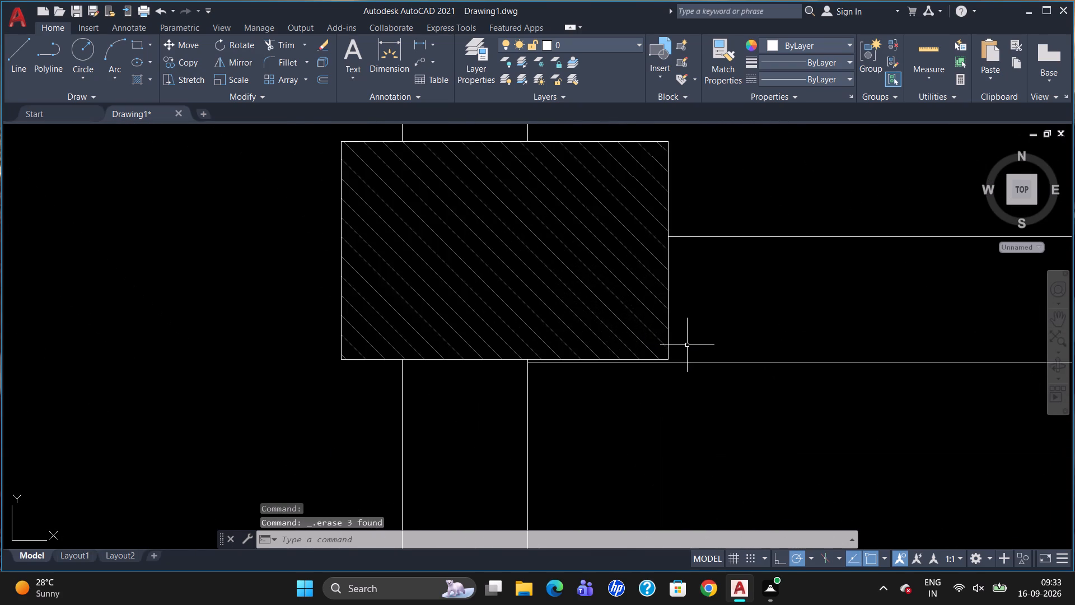
click(667, 355)
key(m)
key(Return)
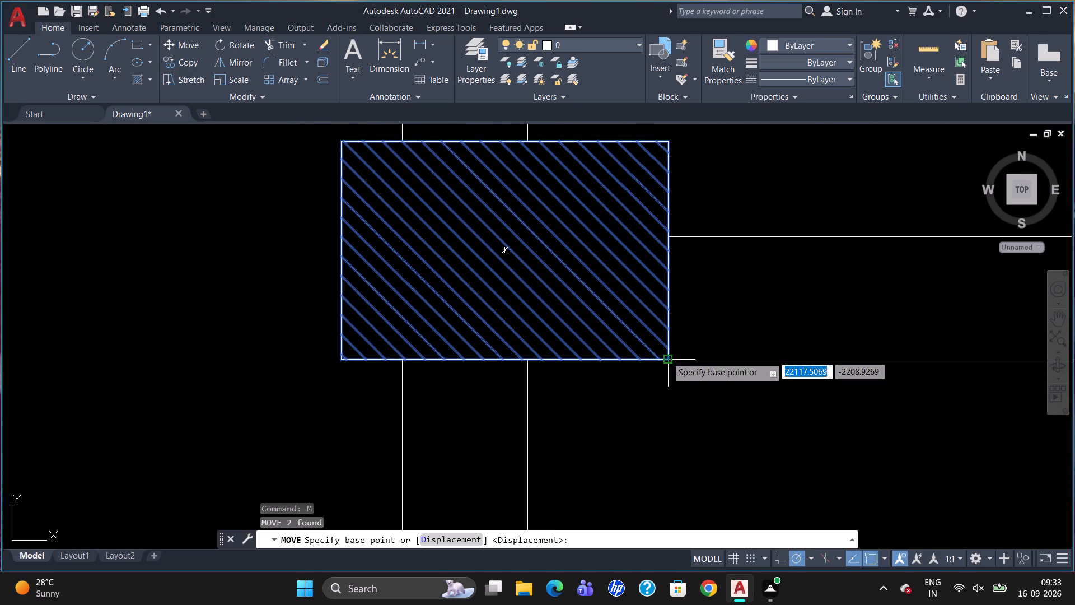
scroll(685, 360, up, 2)
drag(643, 357, 647, 364)
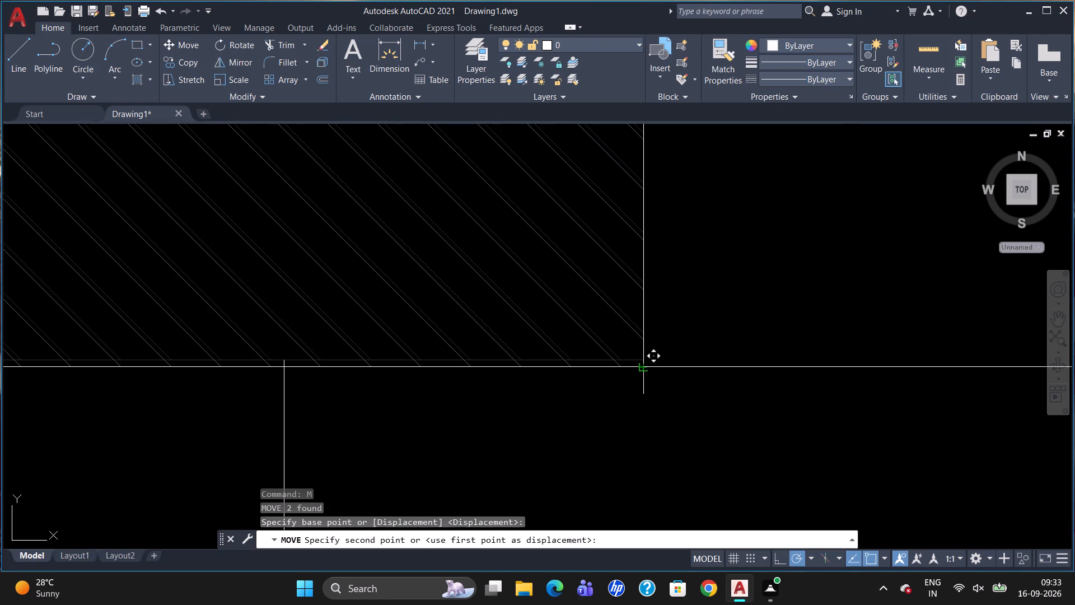
click(647, 367)
Trim the ends of the two lower vertical wall lines that poke into the column above its bottom edge.
scroll(670, 390, down, 3)
scroll(603, 394, up, 2)
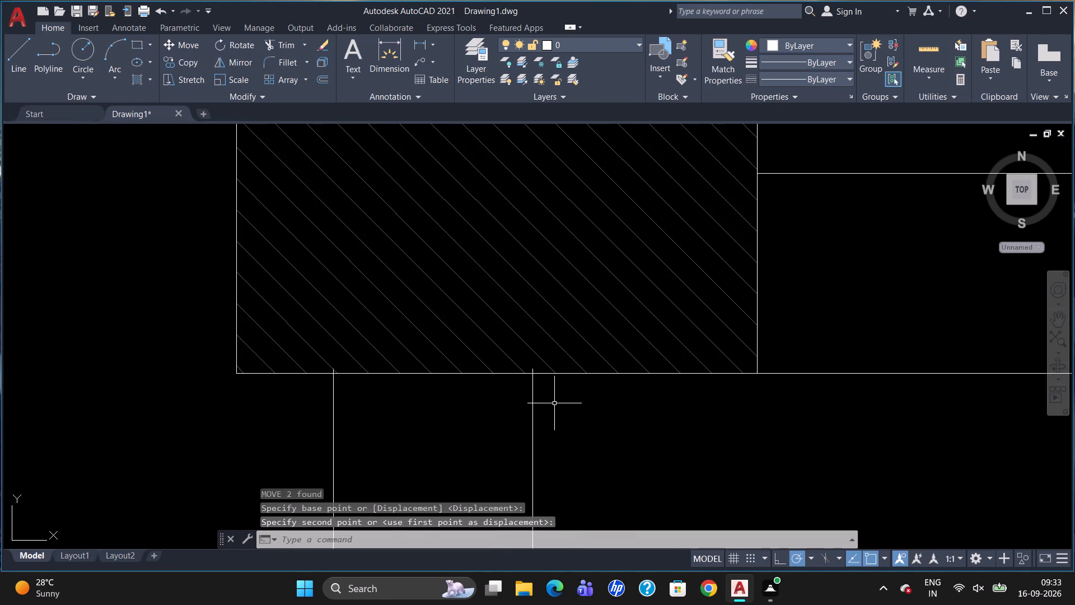
text(TR)
key(Return)
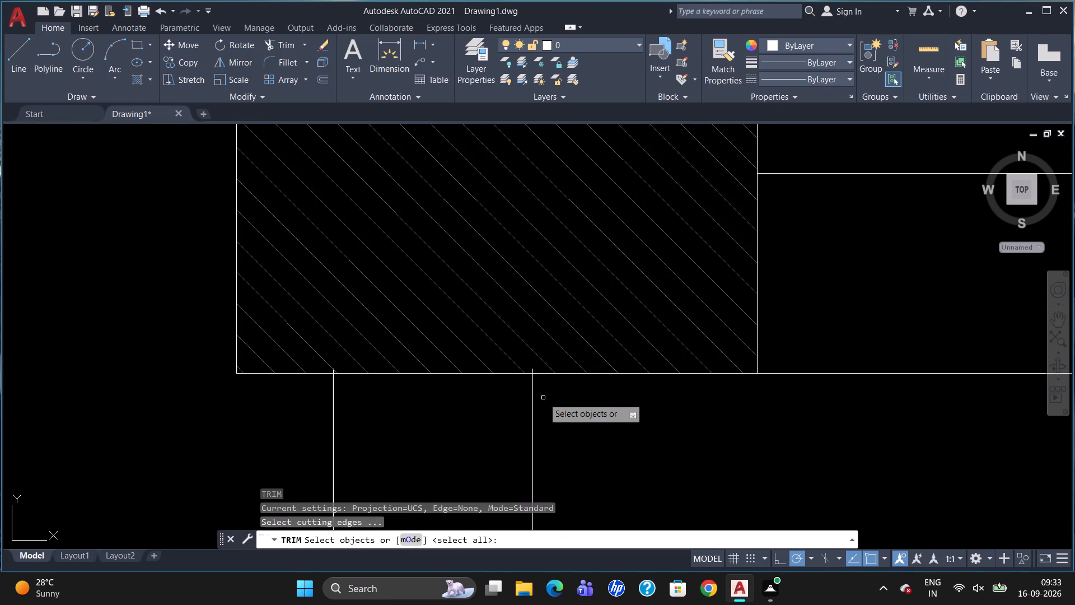
key(Return)
scroll(530, 378, up, 2)
click(535, 364)
scroll(554, 351, down, 2)
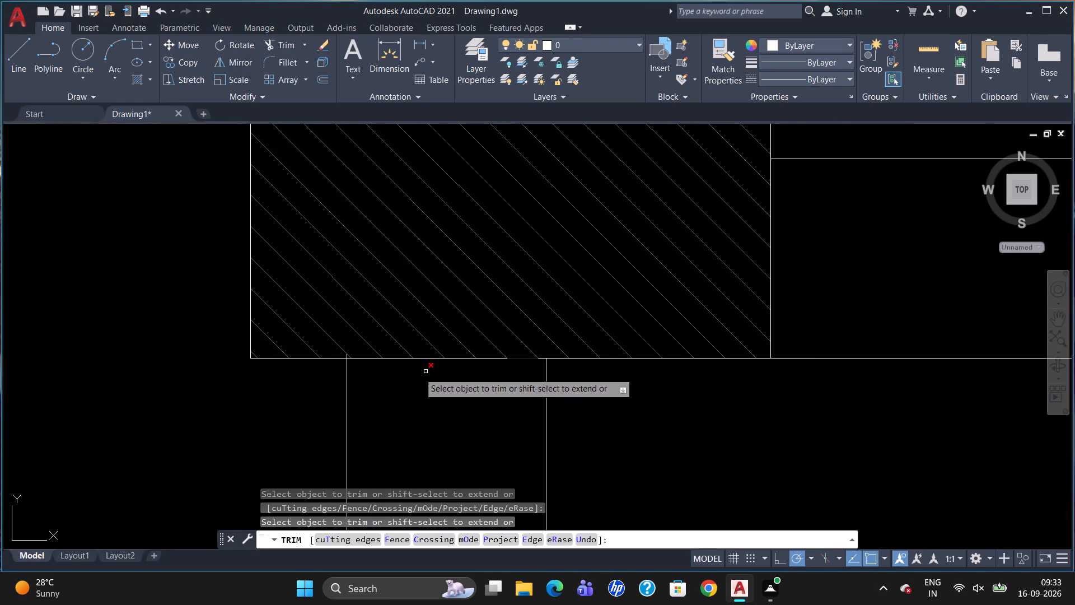
scroll(340, 352, up, 3)
click(363, 369)
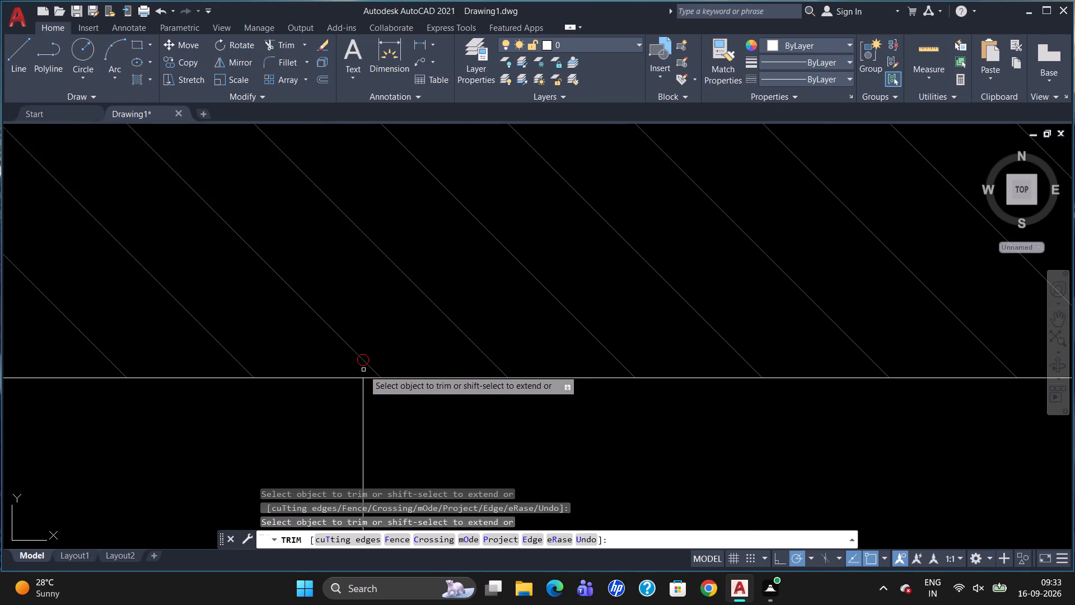
scroll(428, 407, down, 3)
scroll(490, 269, down, 3)
scroll(510, 197, up, 3)
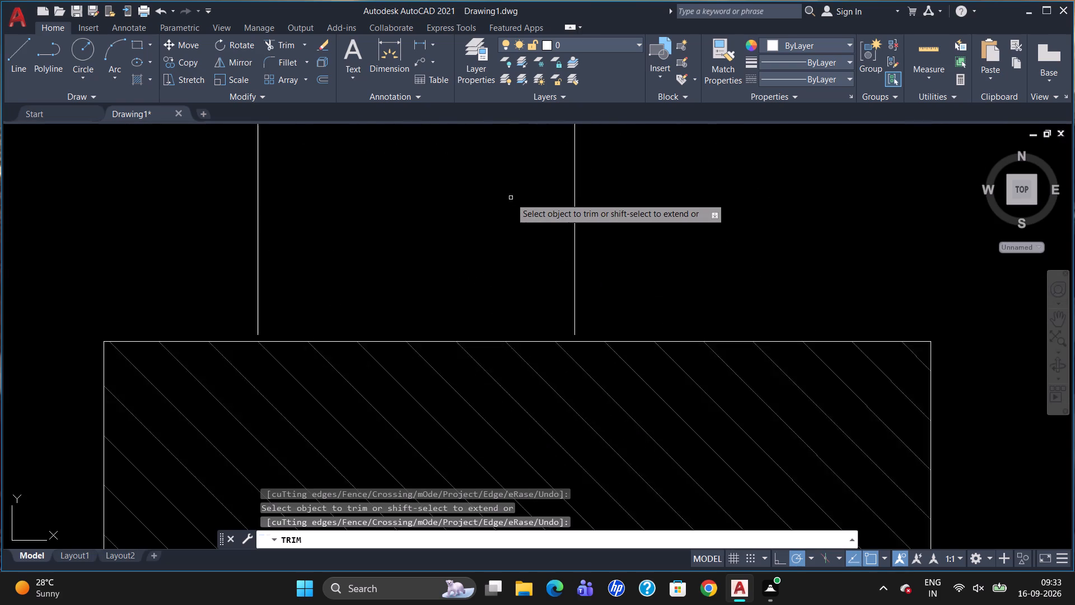
scroll(511, 198, up, 2)
key(Escape)
Extend the two vertical wall lines above the hatched column down to the column's top edge.
key(e)
key(x)
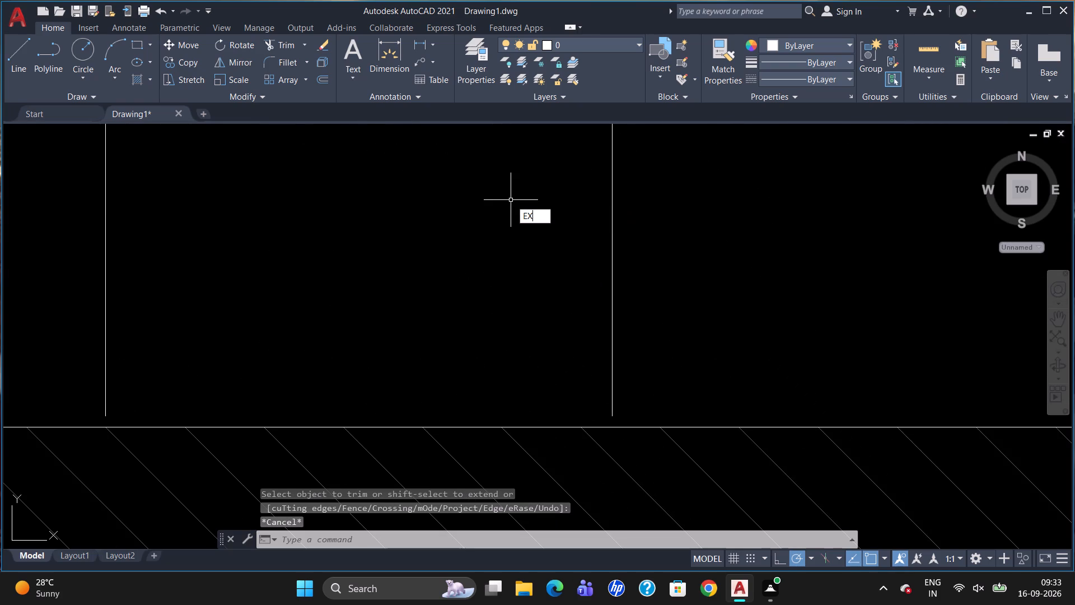
key(Return)
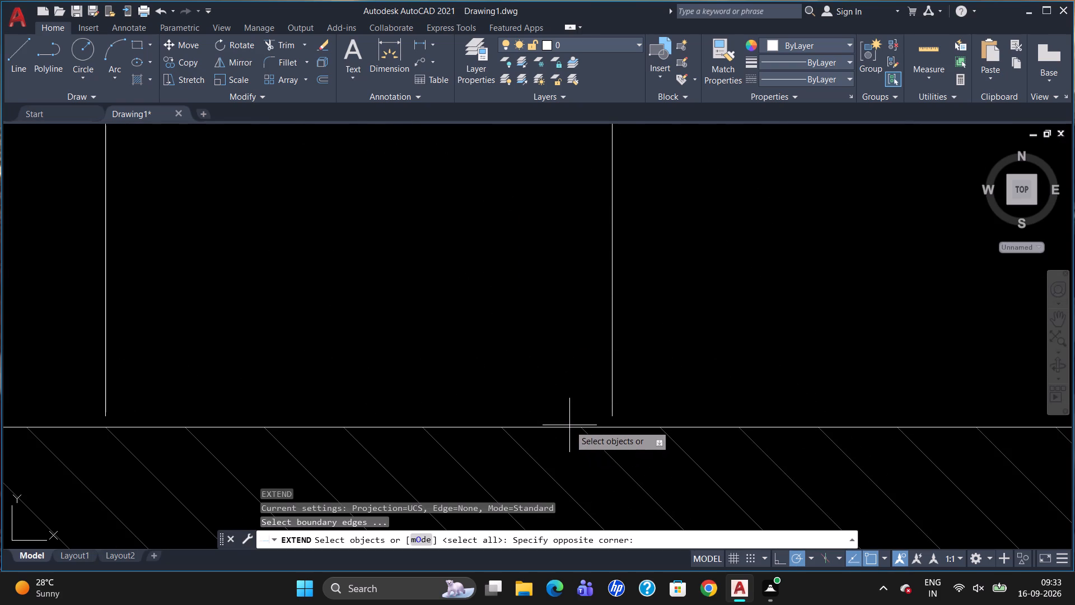
click(569, 425)
click(568, 427)
key(Return)
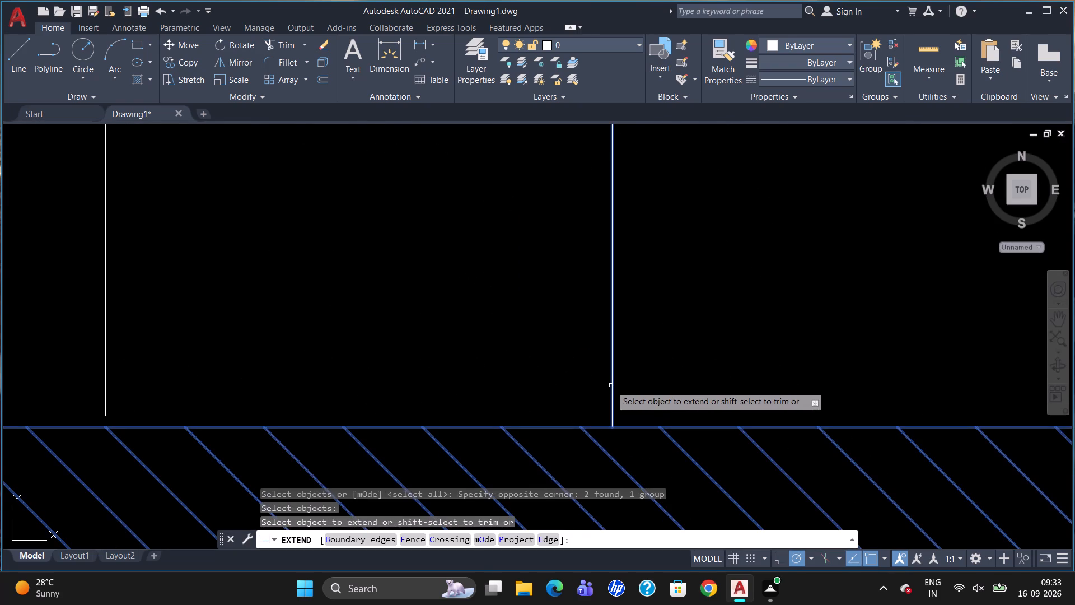
click(611, 385)
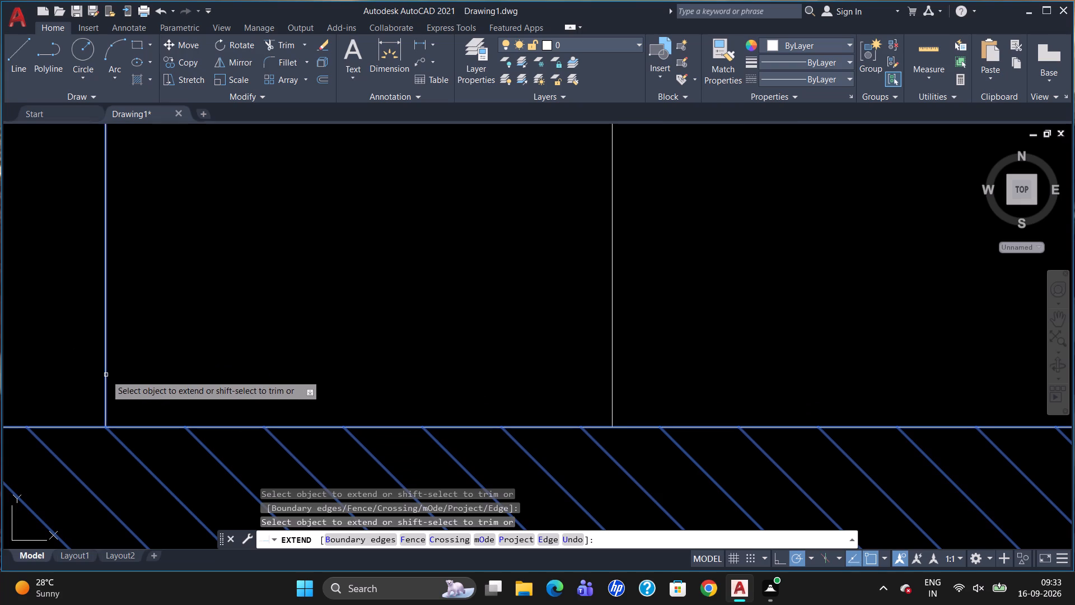
click(106, 375)
key(Escape)
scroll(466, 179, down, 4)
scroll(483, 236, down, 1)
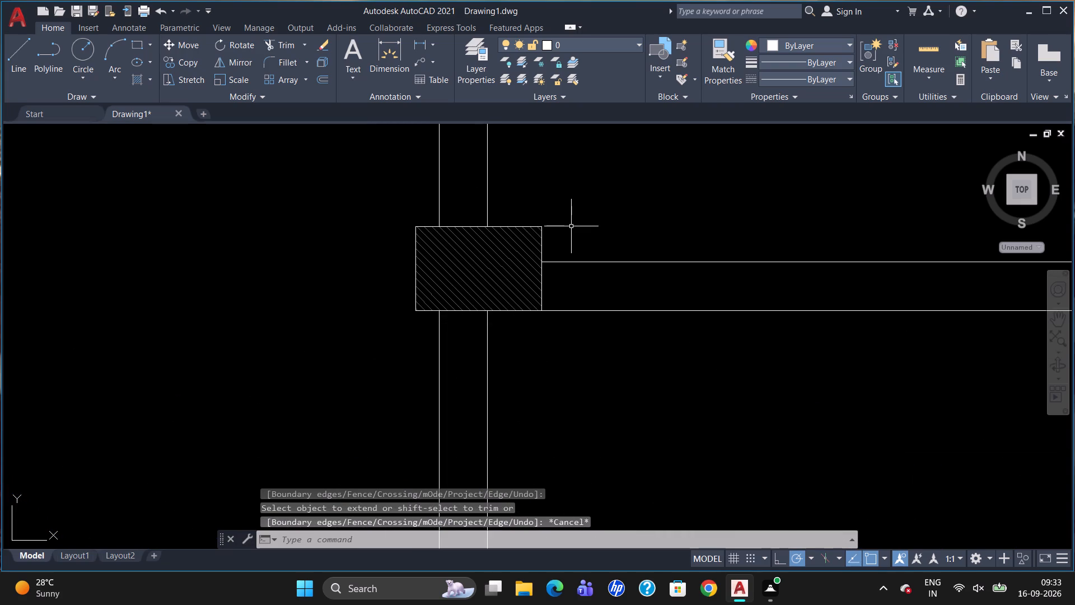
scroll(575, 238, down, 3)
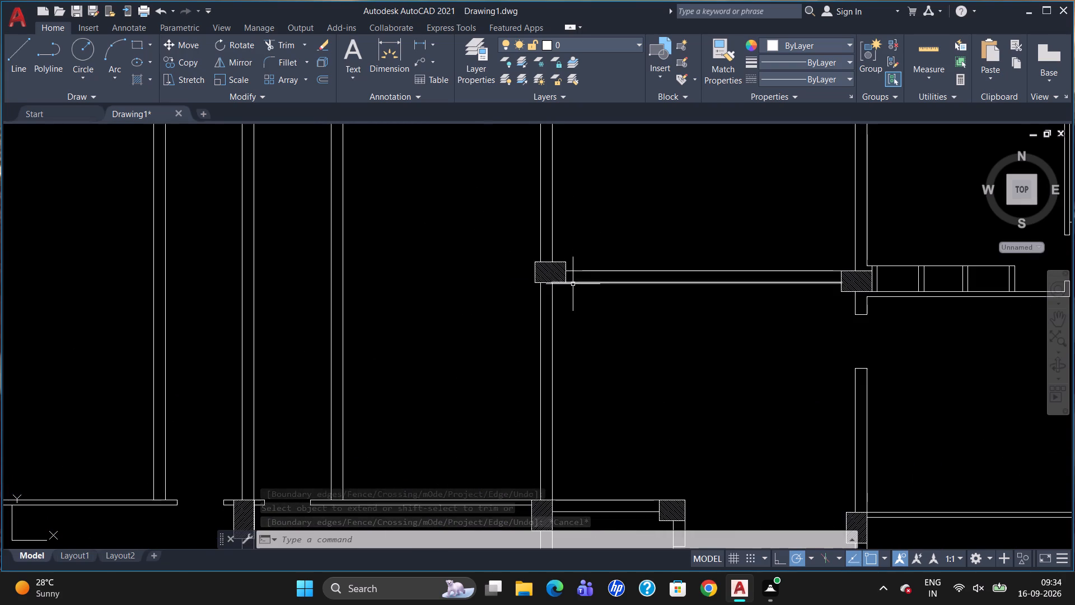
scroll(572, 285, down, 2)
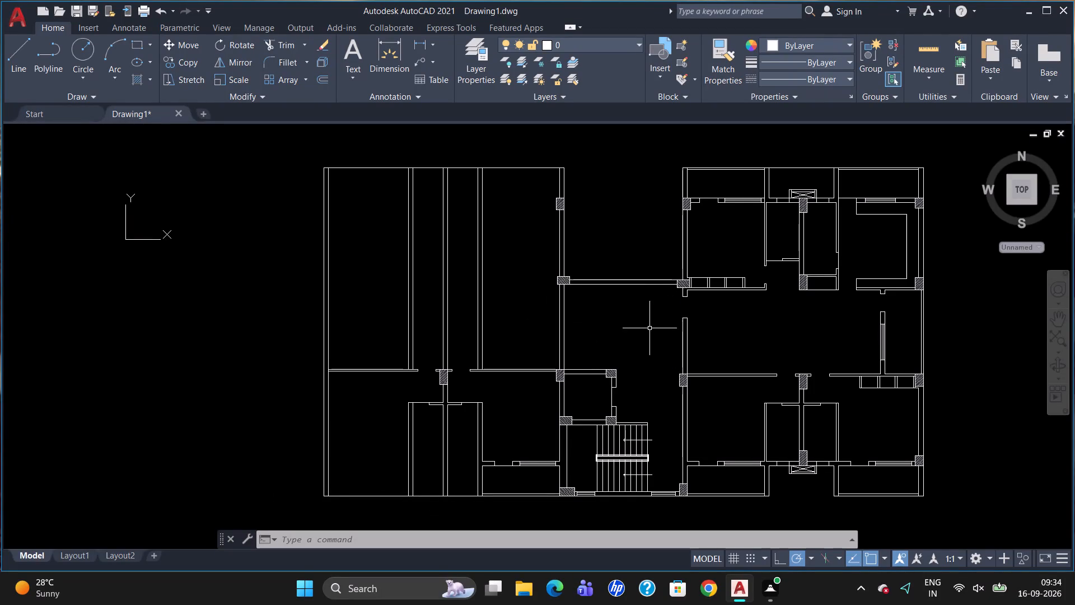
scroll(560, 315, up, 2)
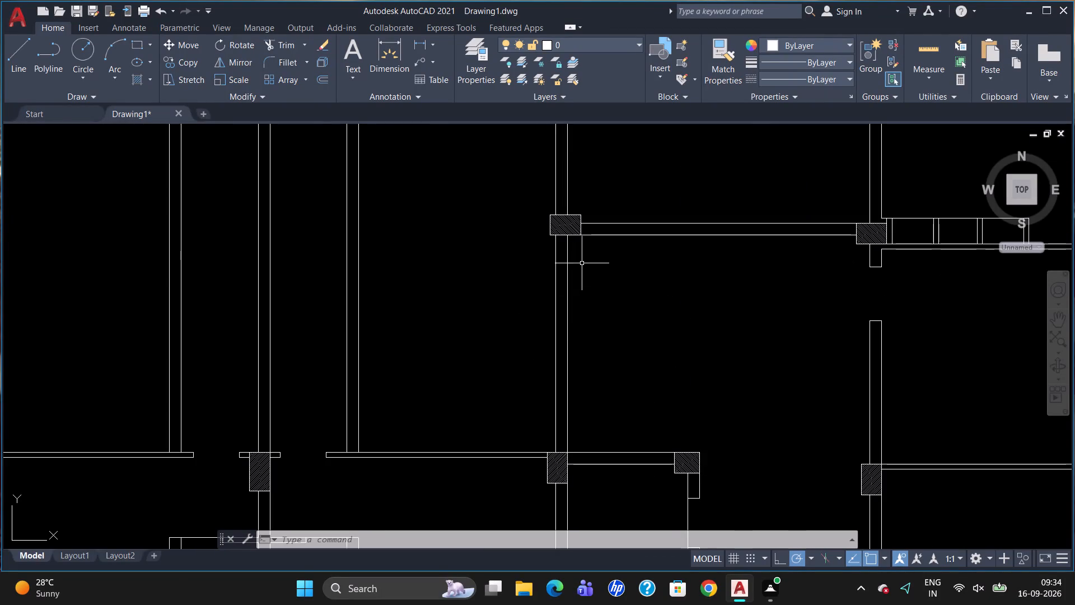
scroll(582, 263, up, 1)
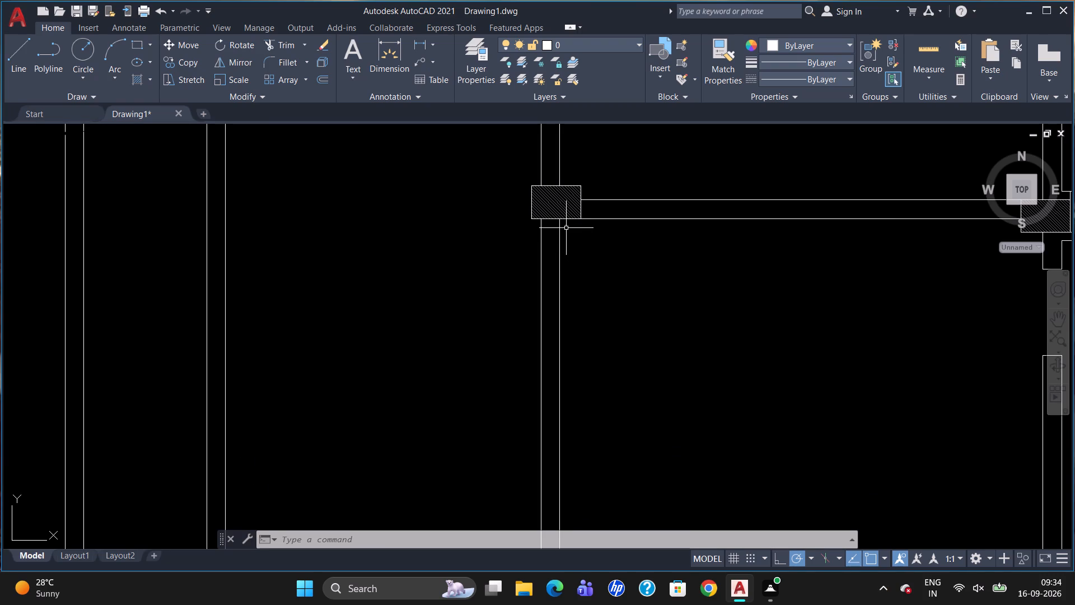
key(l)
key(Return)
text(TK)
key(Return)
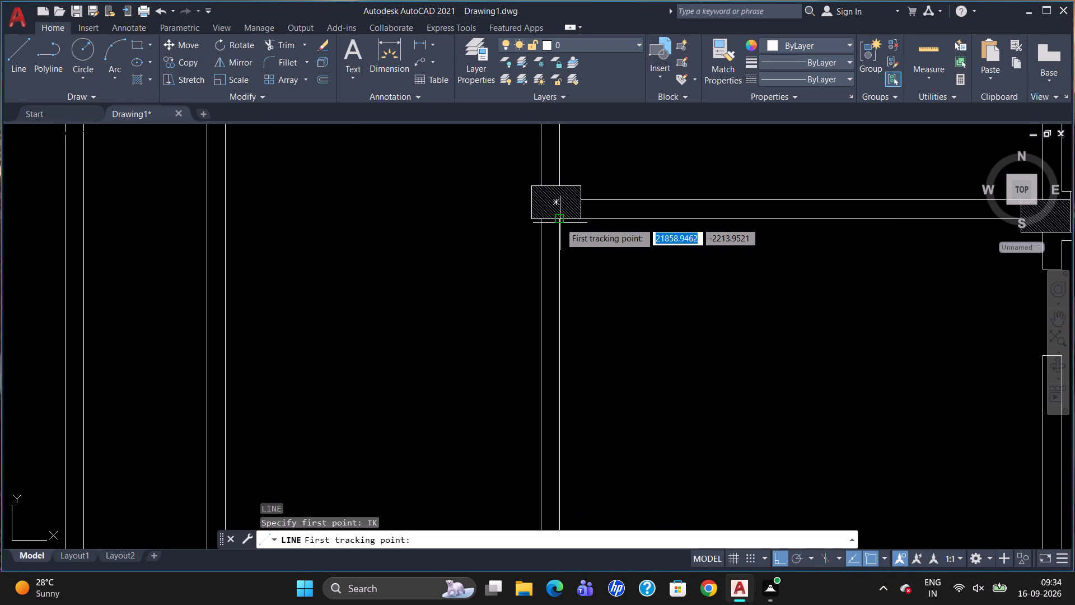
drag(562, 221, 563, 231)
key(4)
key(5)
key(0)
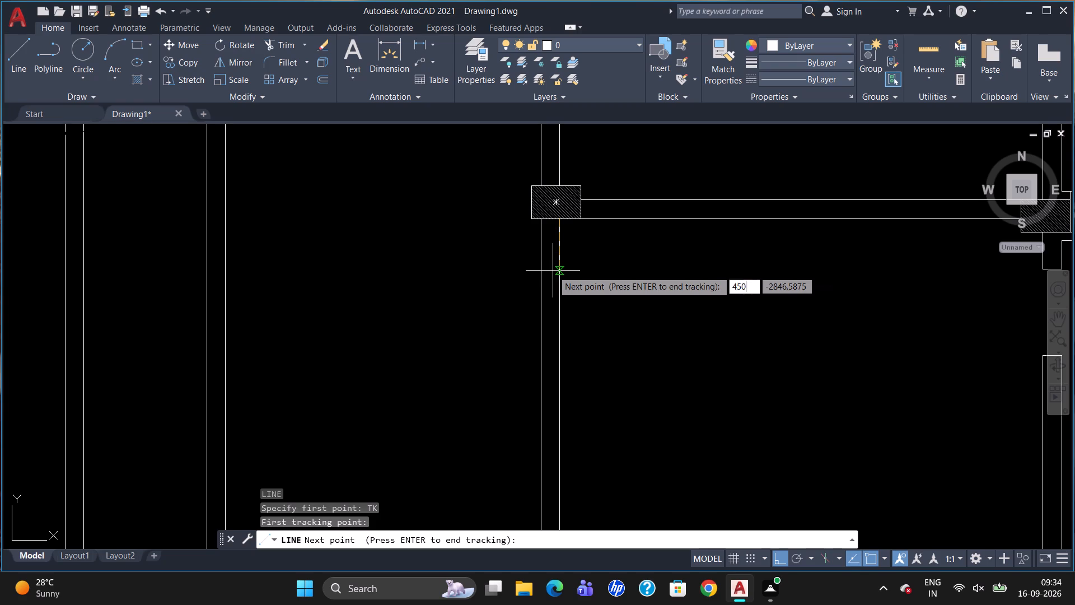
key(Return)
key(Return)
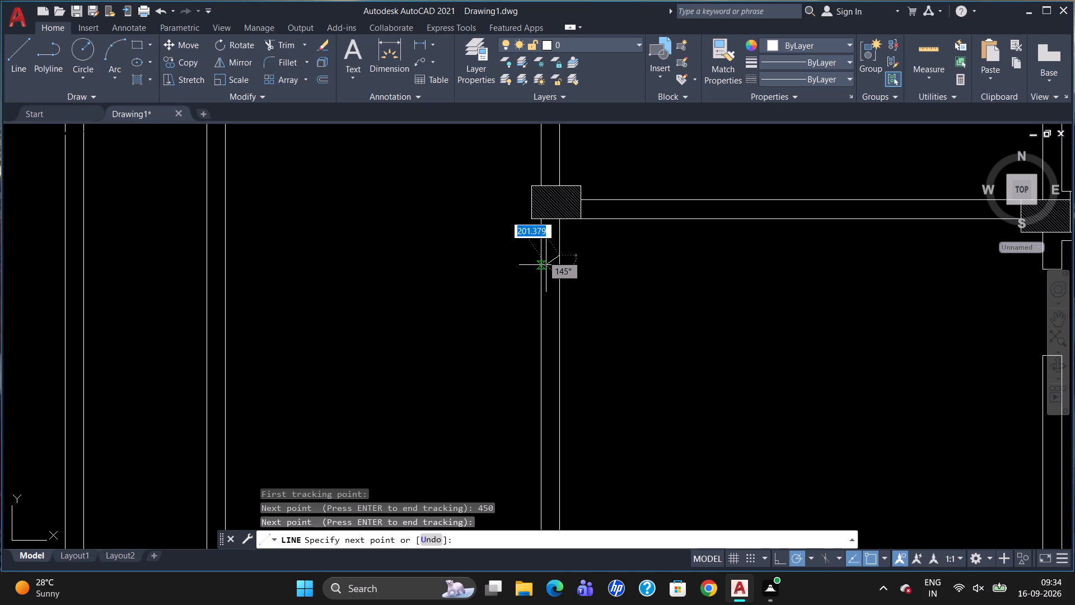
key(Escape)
Move the hatched column by its upper-right corner down onto the adjoining horizontal wall's upper line.
scroll(535, 271, down, 2)
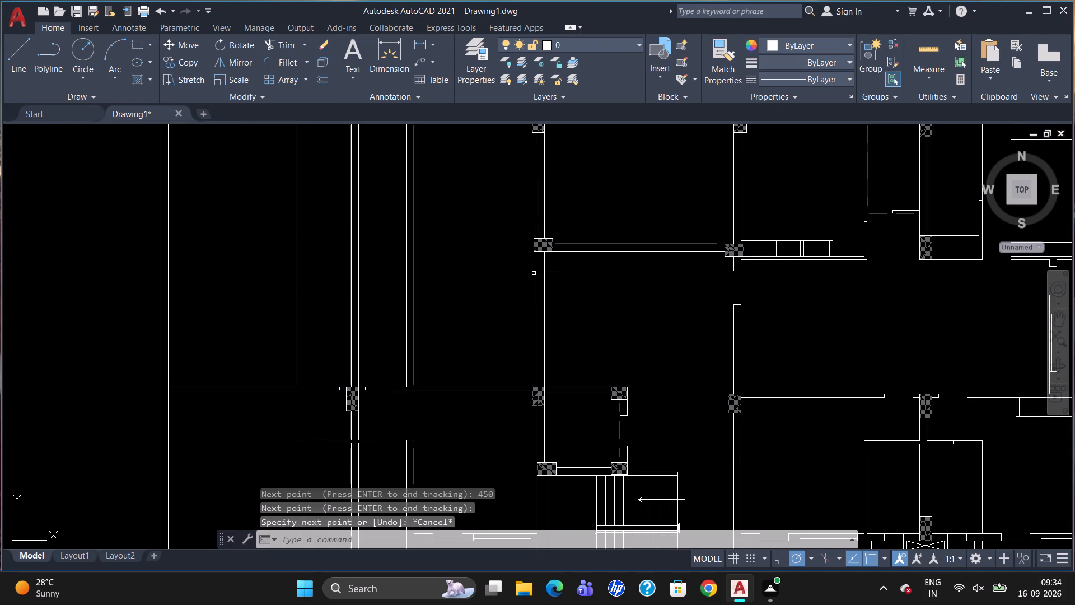
click(545, 240)
scroll(561, 245, up, 1)
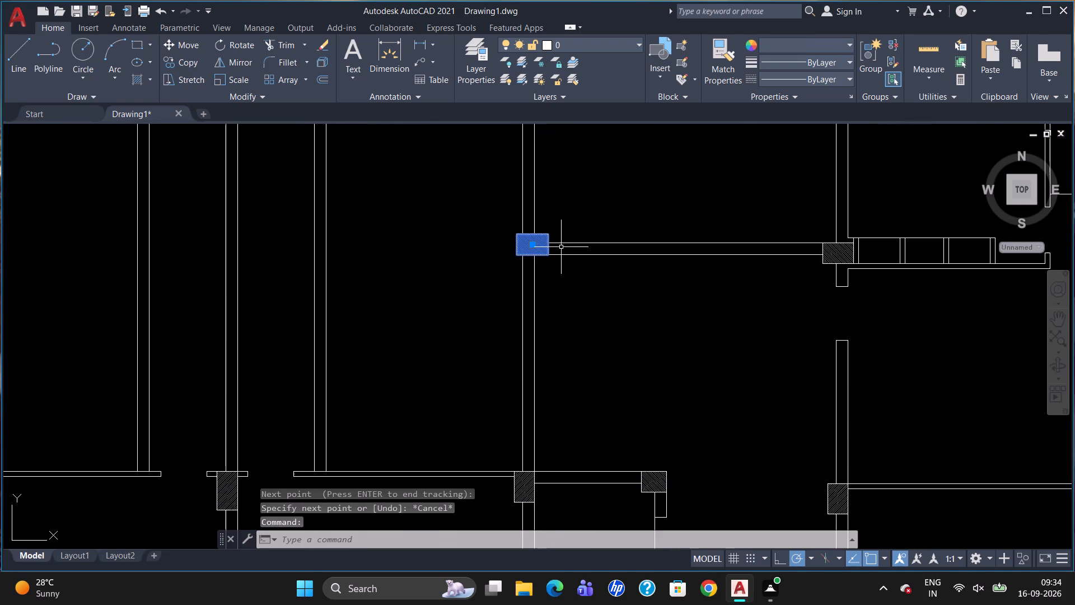
key(m)
key(Return)
scroll(557, 231, up, 2)
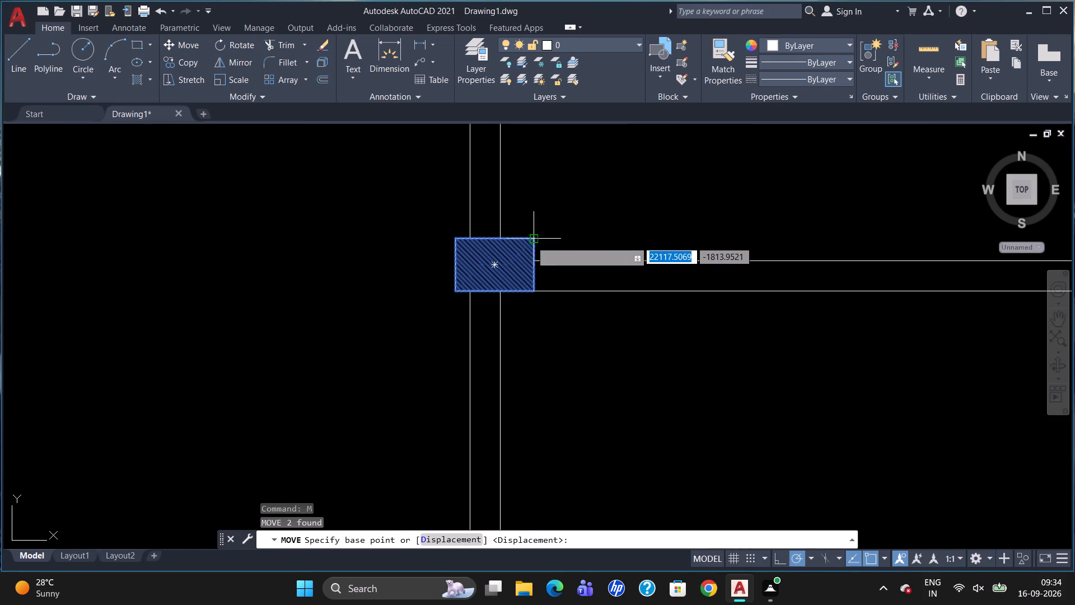
click(531, 240)
click(530, 262)
Extend the vertical wall's west line above the moved column down to the column's top edge.
scroll(538, 236, down, 1)
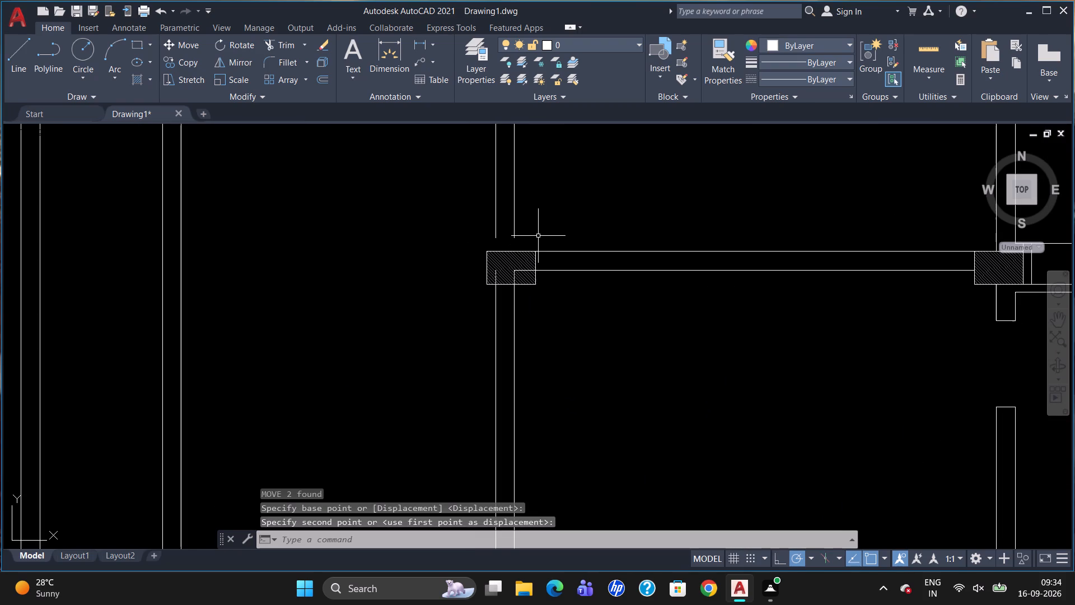
text(EX)
key(Return)
click(500, 252)
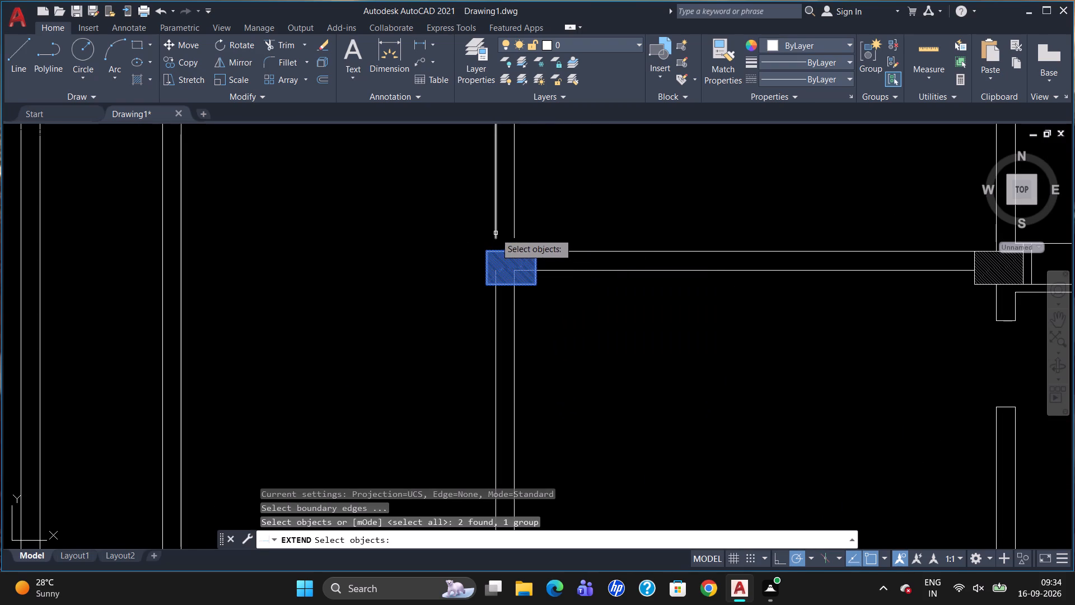
key(Return)
click(496, 230)
click(512, 226)
click(515, 226)
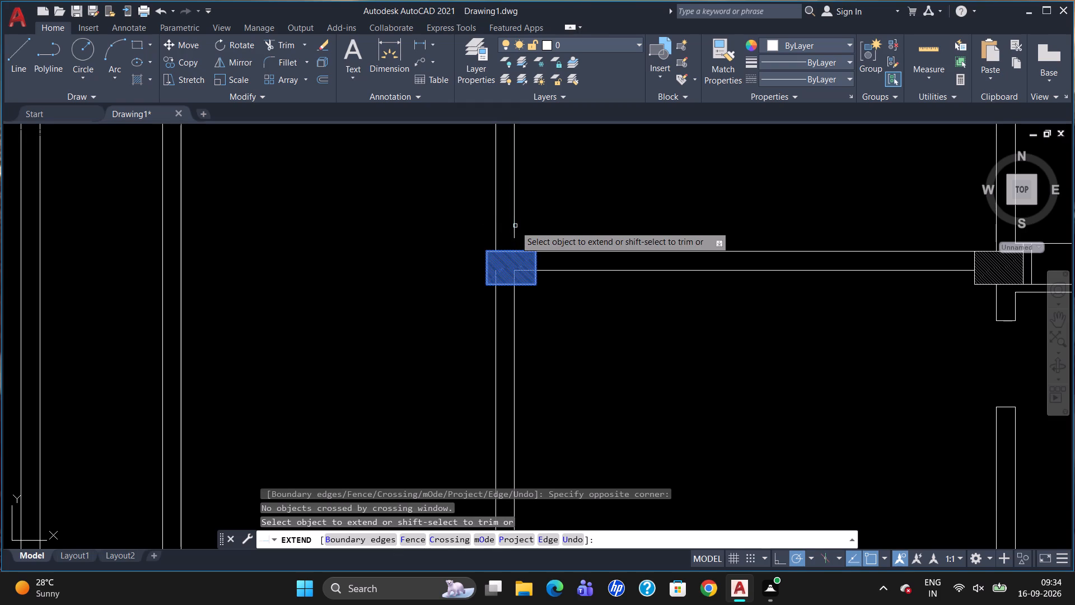
click(515, 226)
key(Escape)
Break the horizontal wall's lower line at the hatched column's east edge.
scroll(536, 288, up, 1)
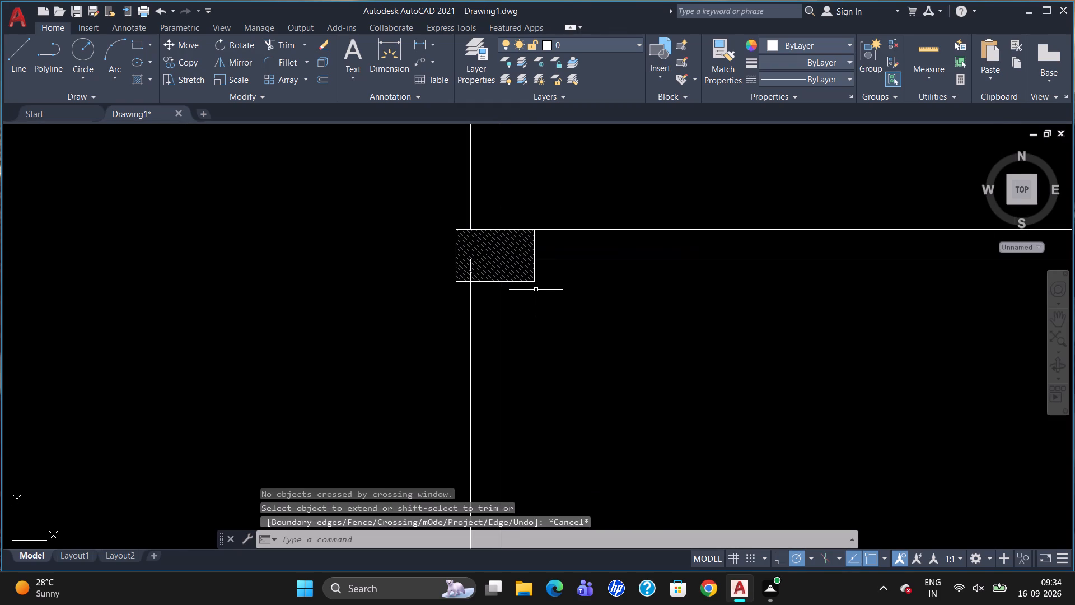
text(BR)
click(566, 336)
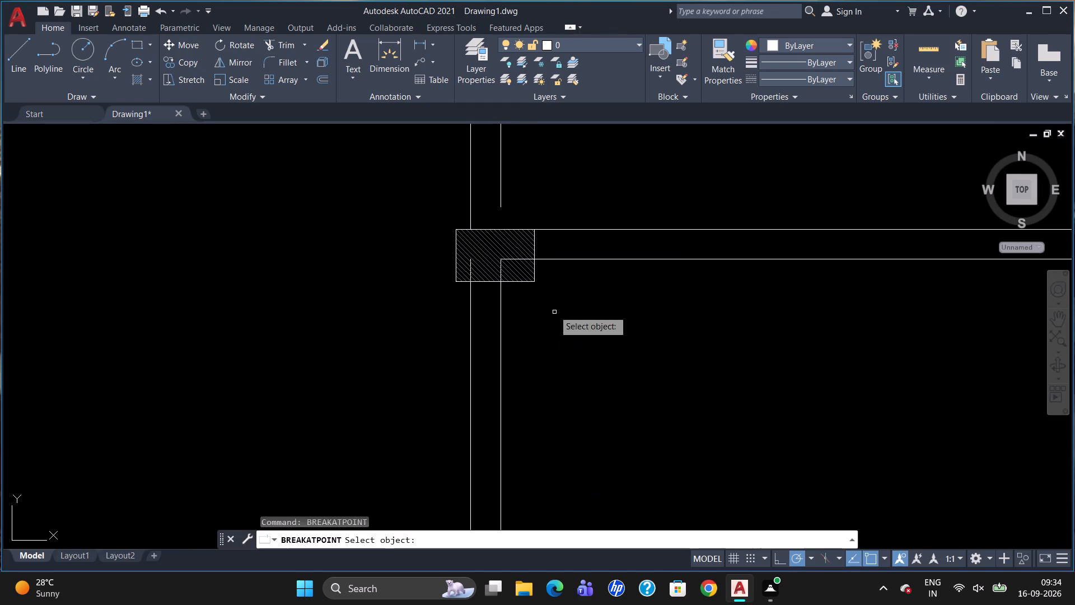
click(541, 260)
click(534, 255)
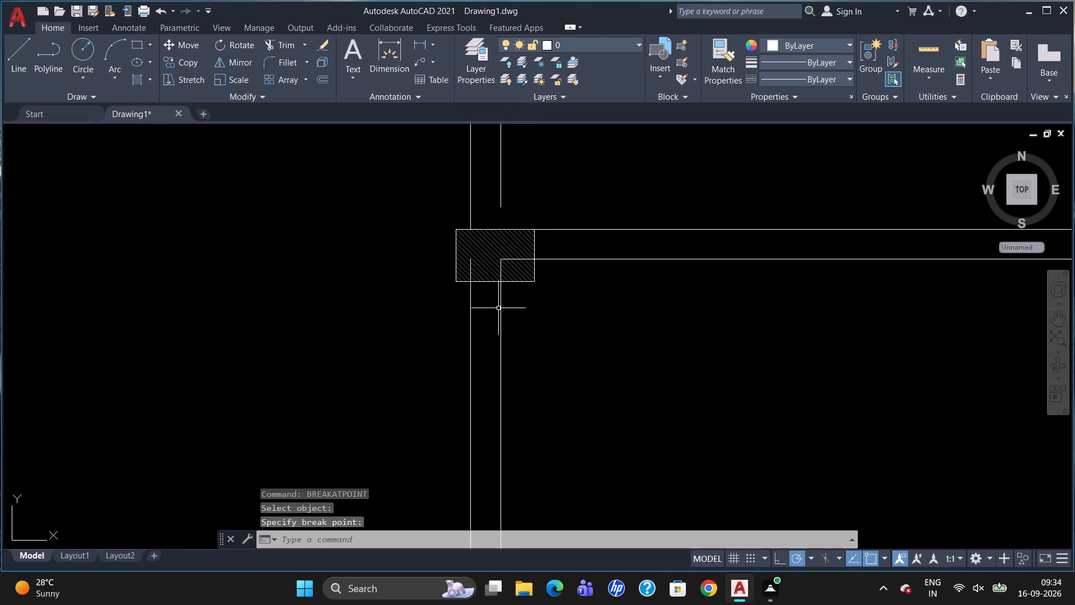
Break the vertical wall's east line at the hatched column's bottom edge.
key(b)
key(r)
click(521, 352)
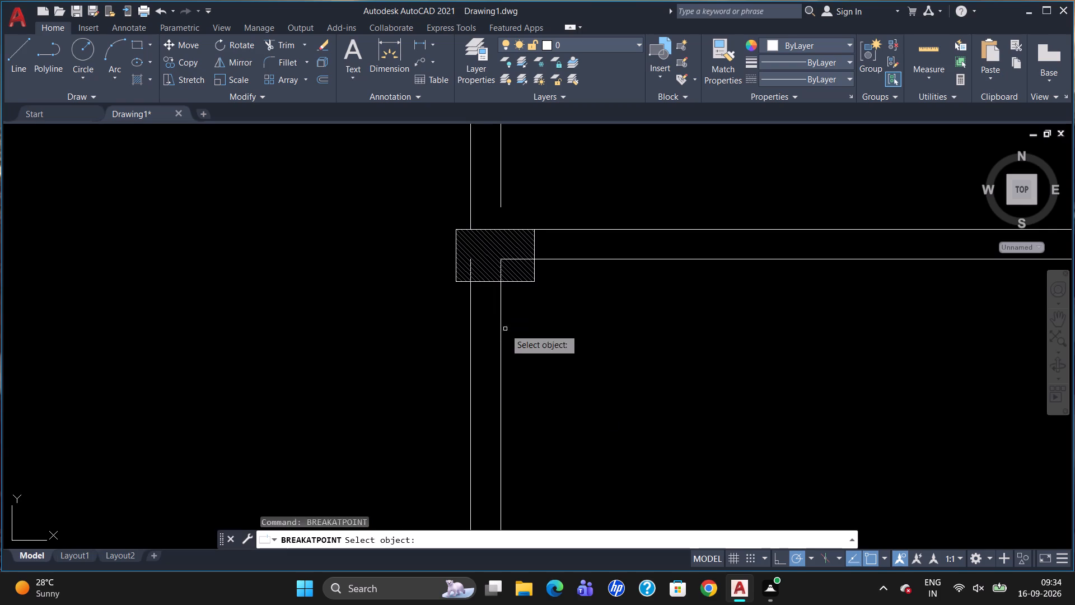
click(502, 291)
click(501, 283)
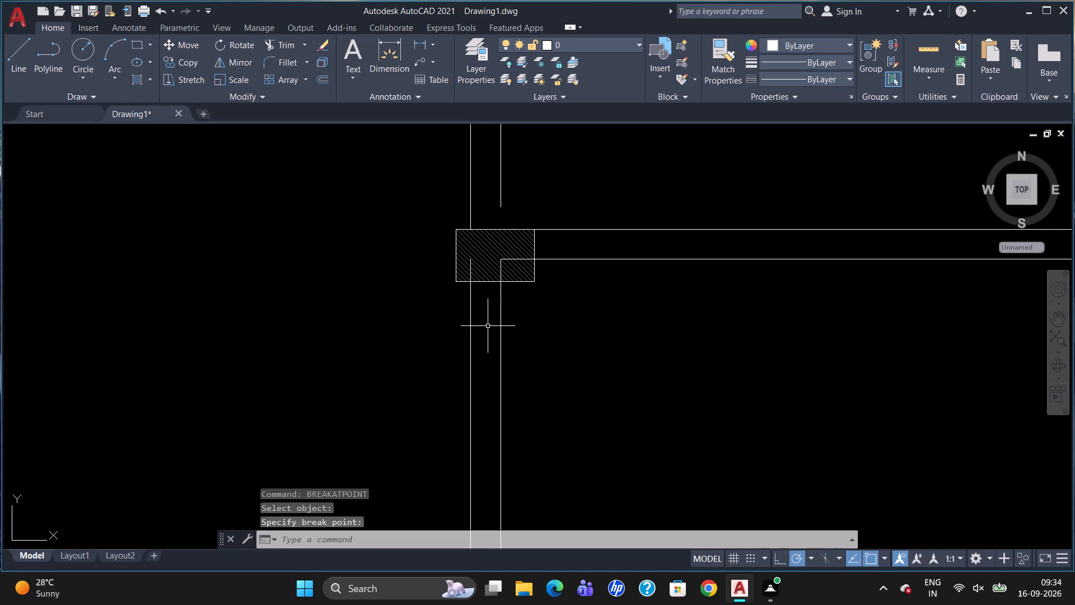
Break the vertical wall's west line at the hatched column's bottom edge.
text(BR)
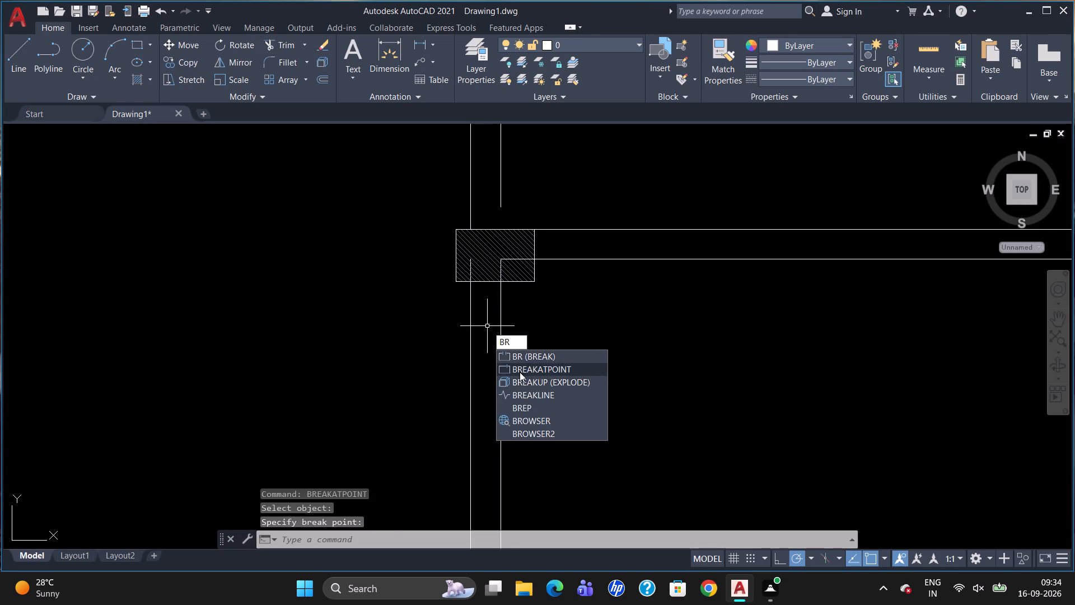
click(520, 370)
key(Return)
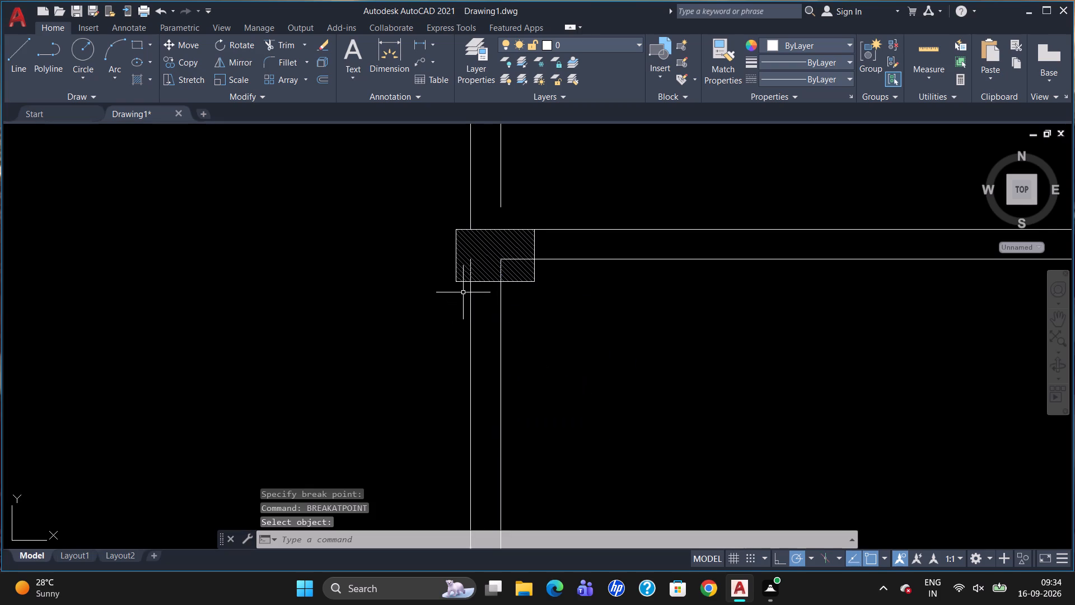
click(471, 301)
scroll(473, 290, up, 2)
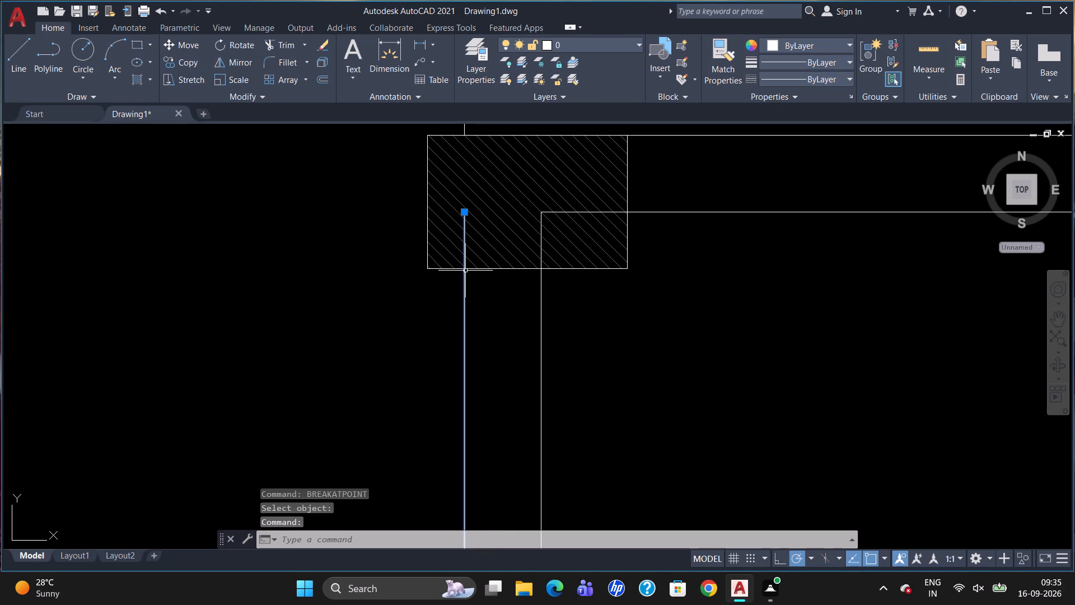
click(465, 271)
key(Escape)
text(BR)
click(509, 365)
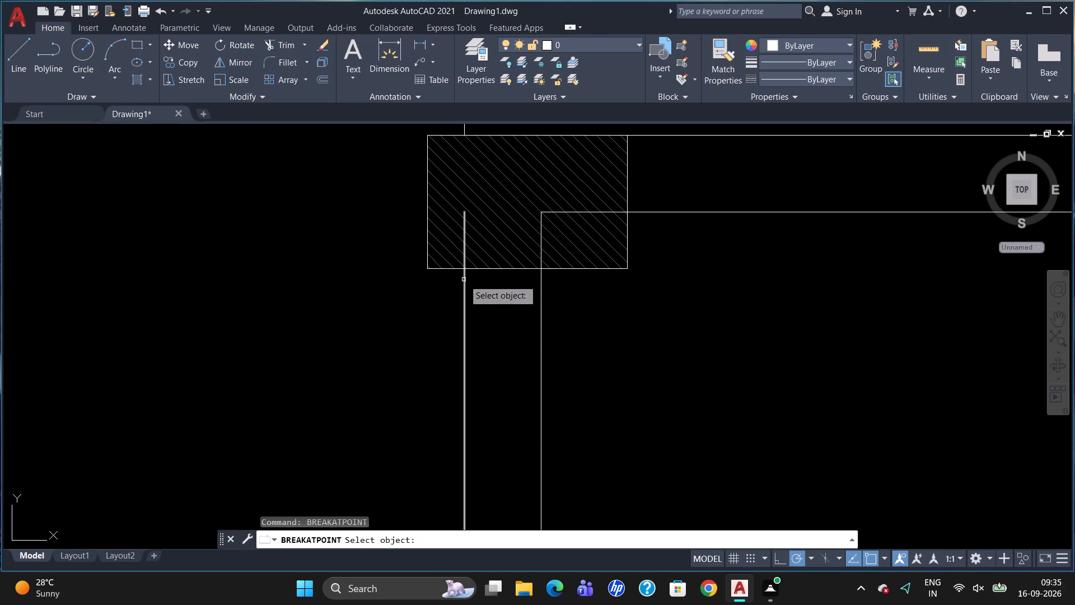
click(464, 280)
click(463, 269)
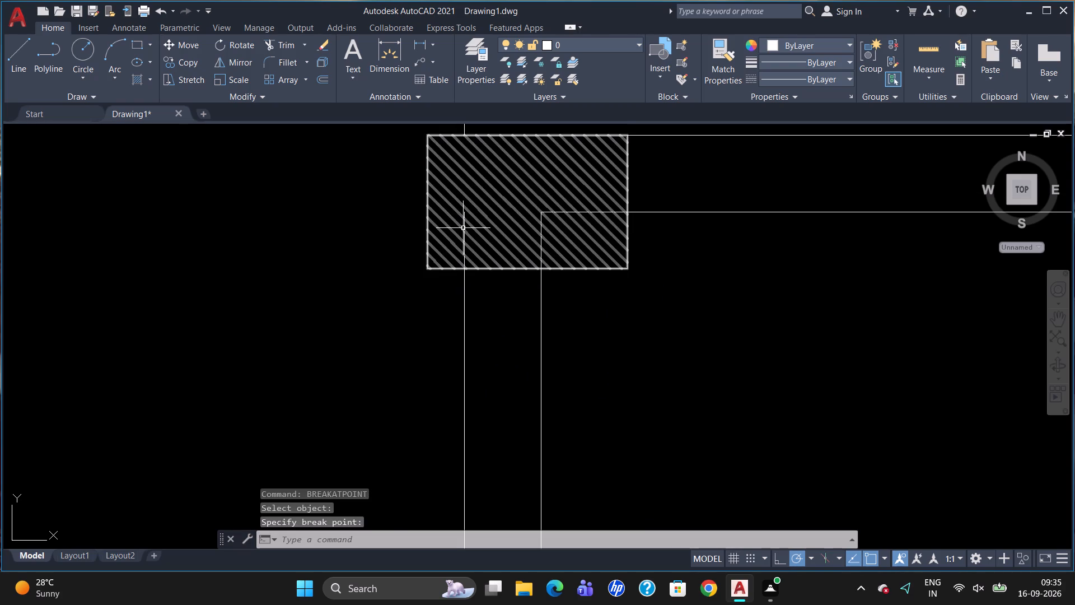
Delete the two vertical and one horizontal wall line segments inside the hatched column.
scroll(464, 225, up, 3)
click(459, 222)
scroll(456, 268, down, 3)
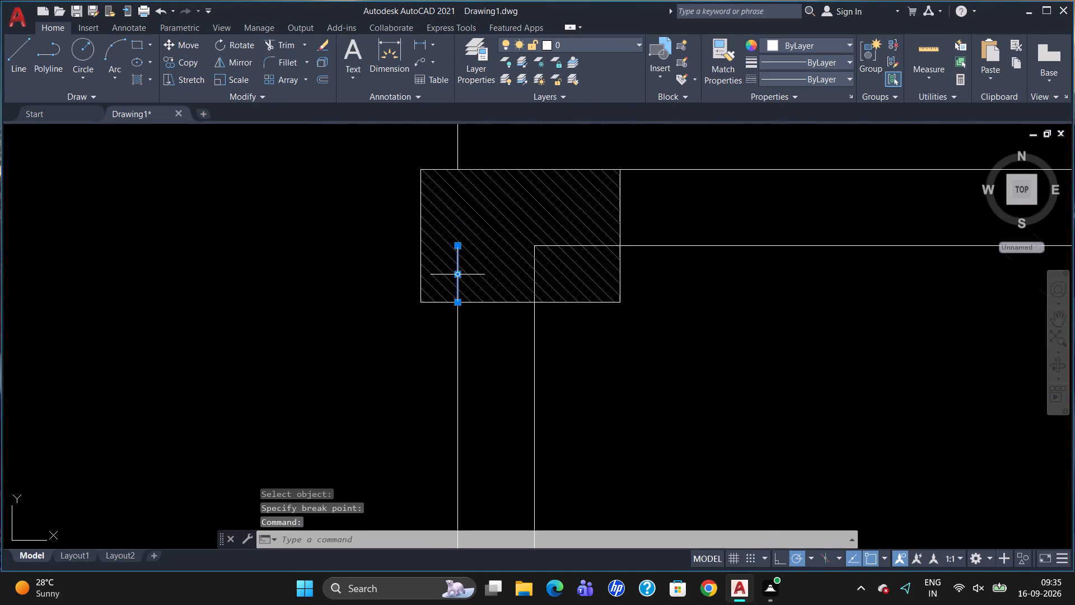
scroll(582, 245, up, 4)
click(571, 250)
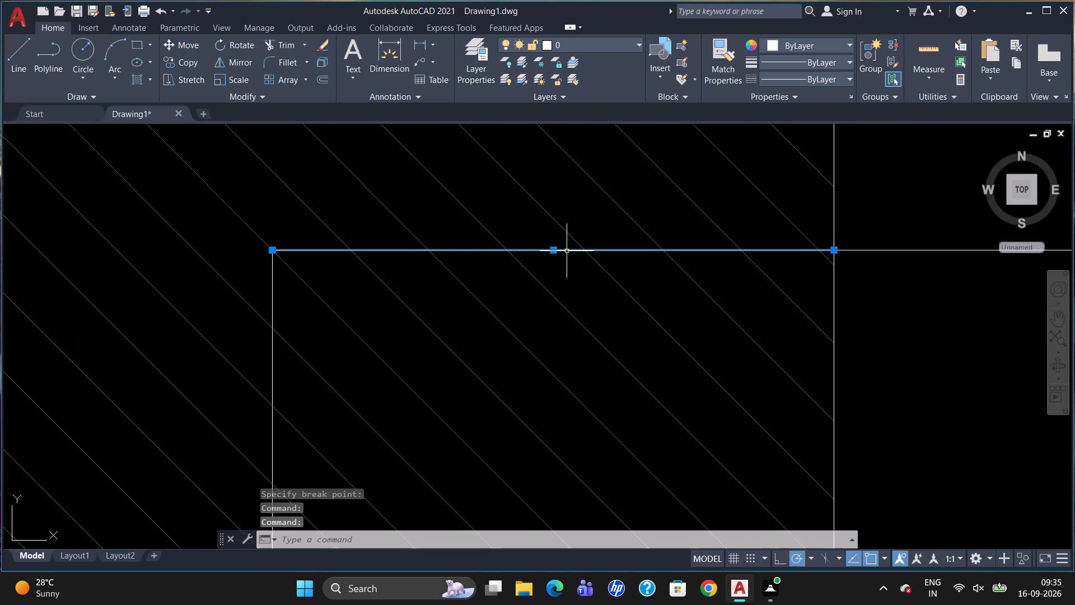
scroll(560, 250, down, 3)
scroll(484, 269, up, 3)
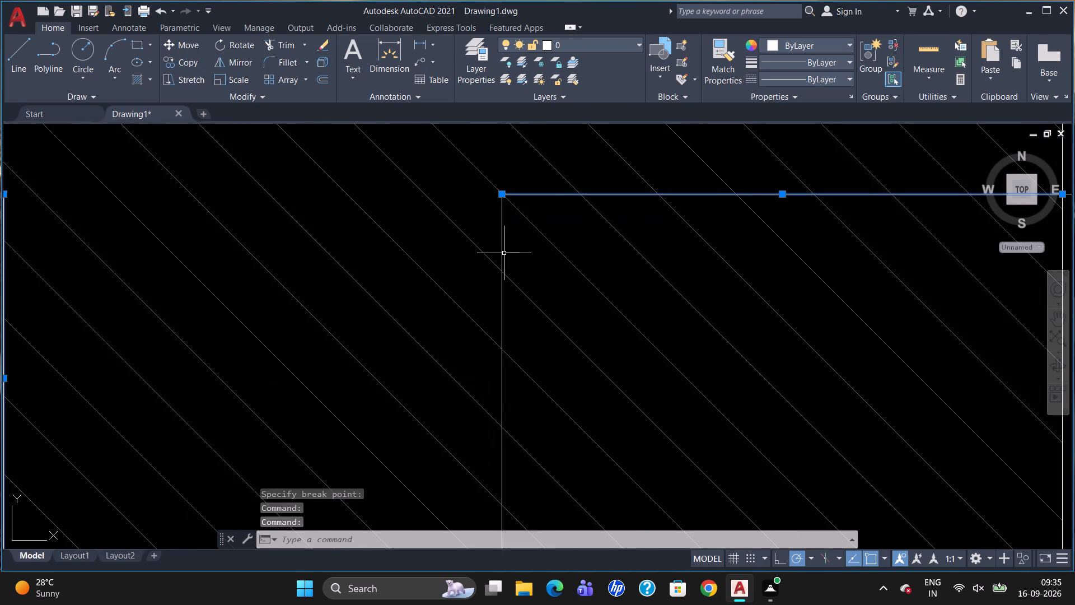
click(503, 251)
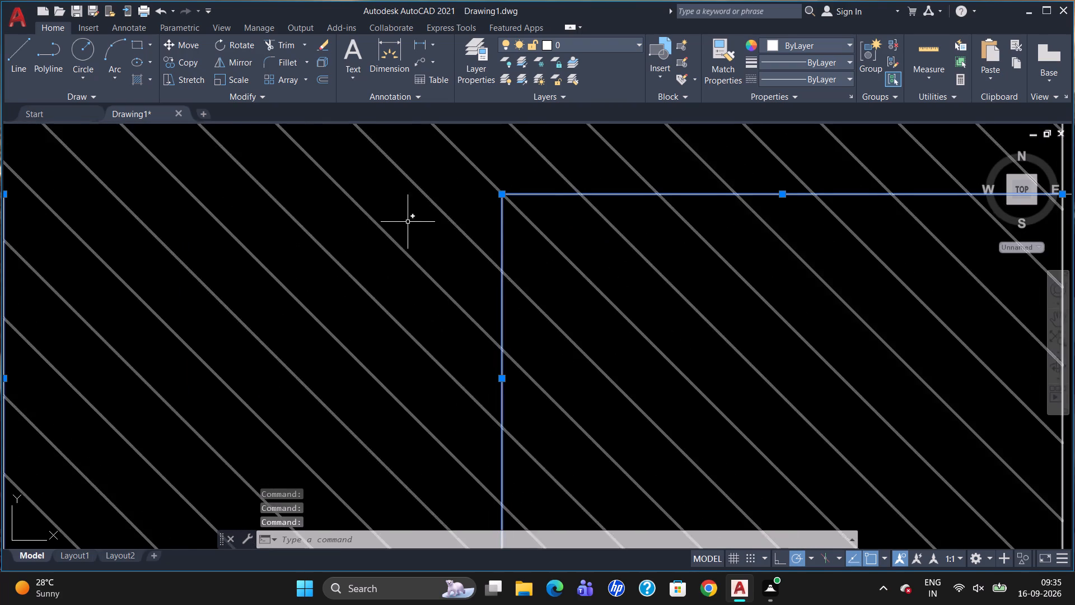
scroll(398, 213, down, 3)
key(Delete)
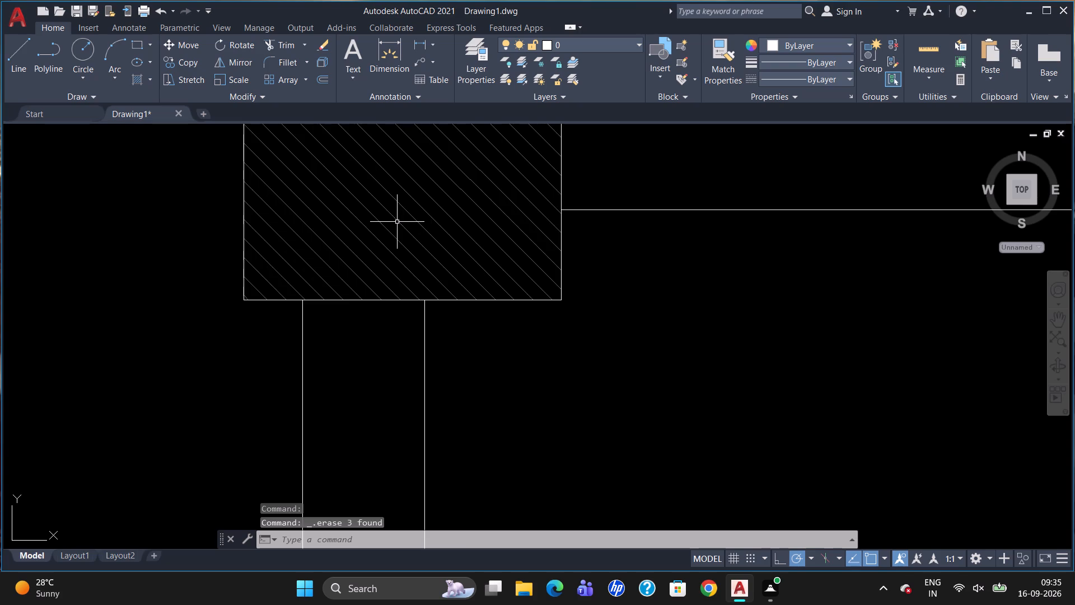
Extend the vertical wall's east line above the hatched column down to the column's top edge.
scroll(408, 252, down, 2)
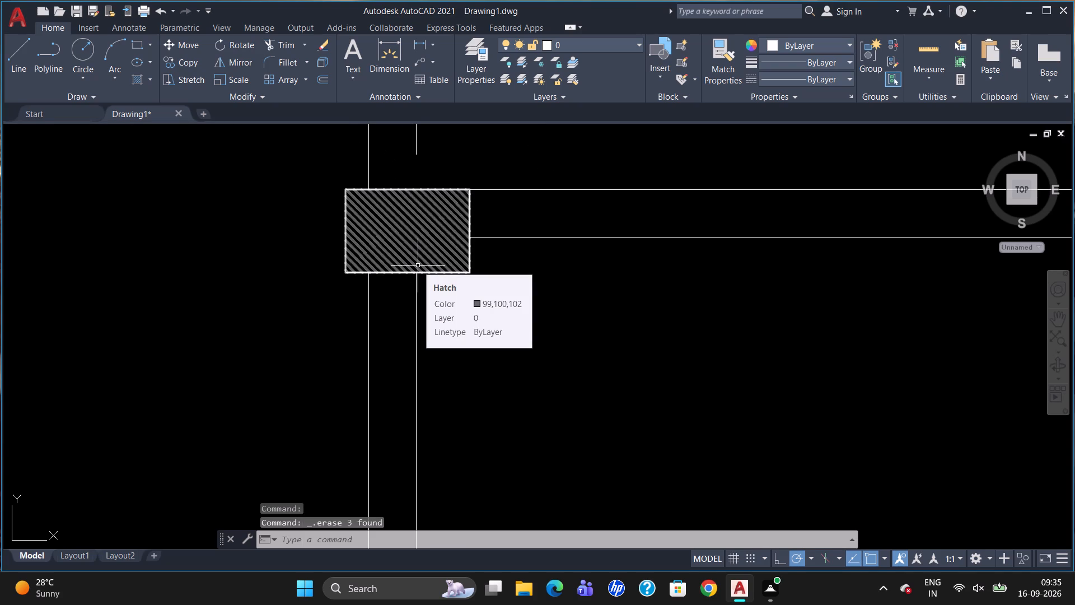
text(EX)
key(Return)
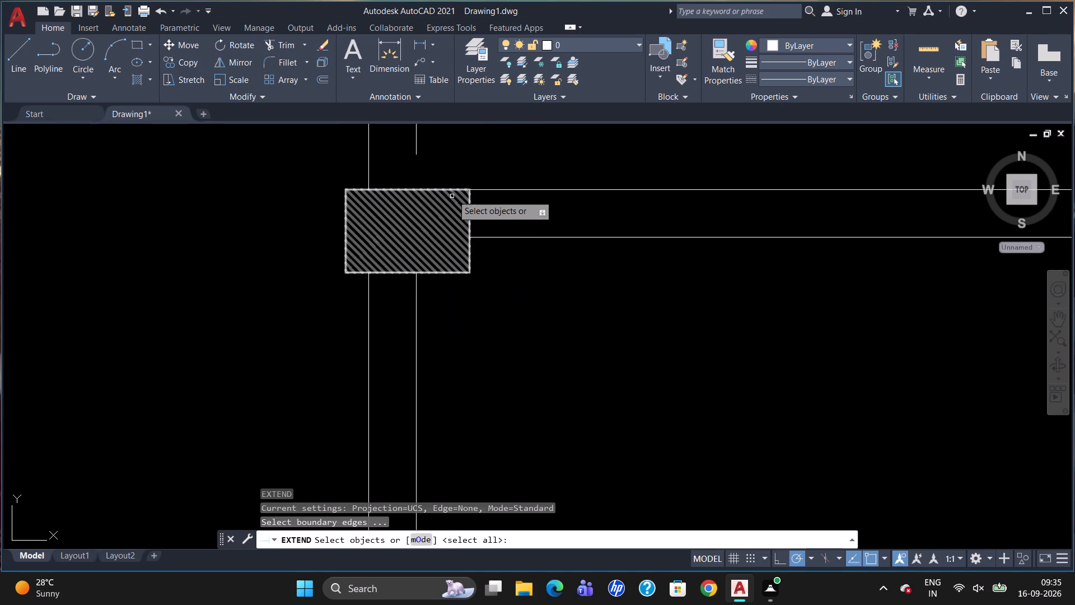
click(457, 188)
key(Return)
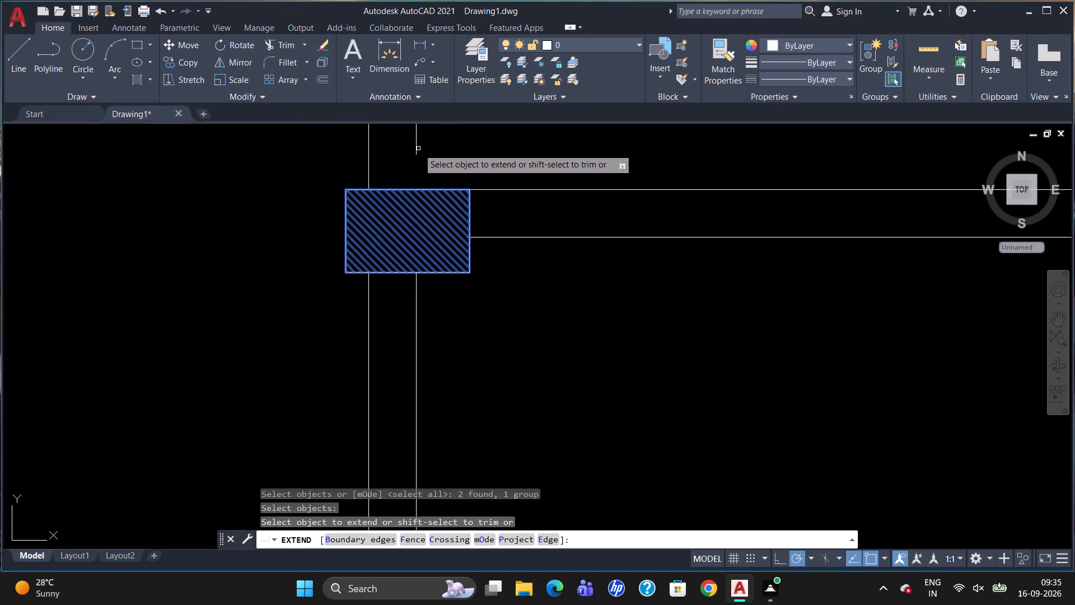
click(418, 148)
key(Escape)
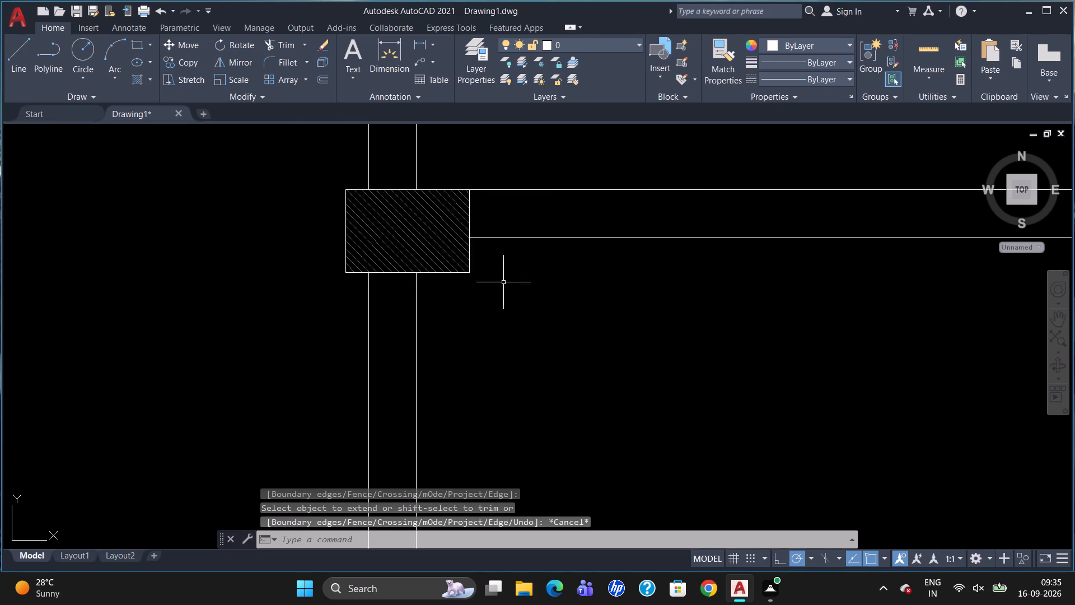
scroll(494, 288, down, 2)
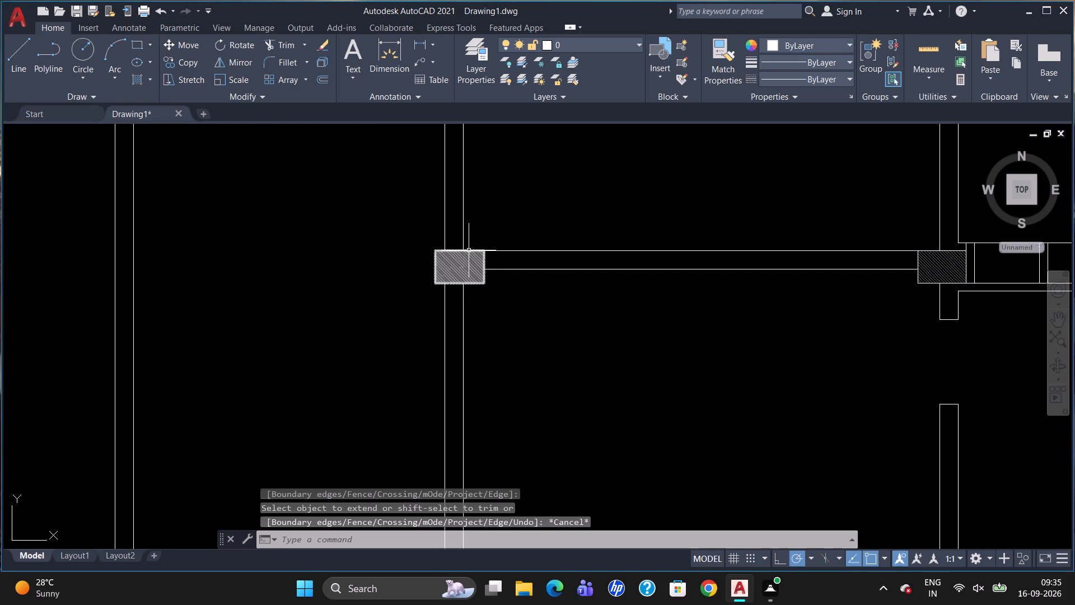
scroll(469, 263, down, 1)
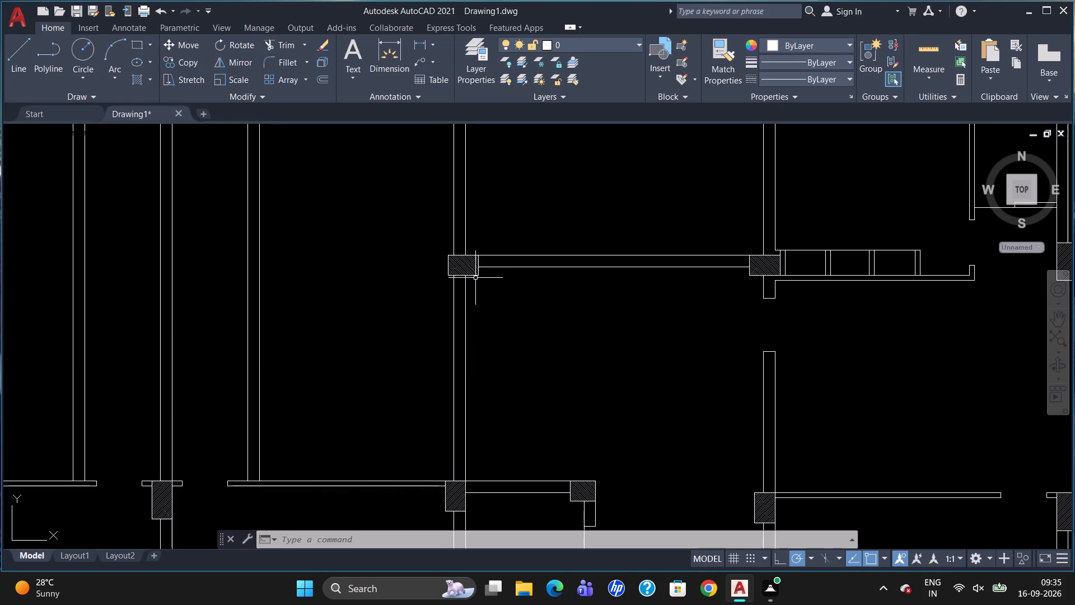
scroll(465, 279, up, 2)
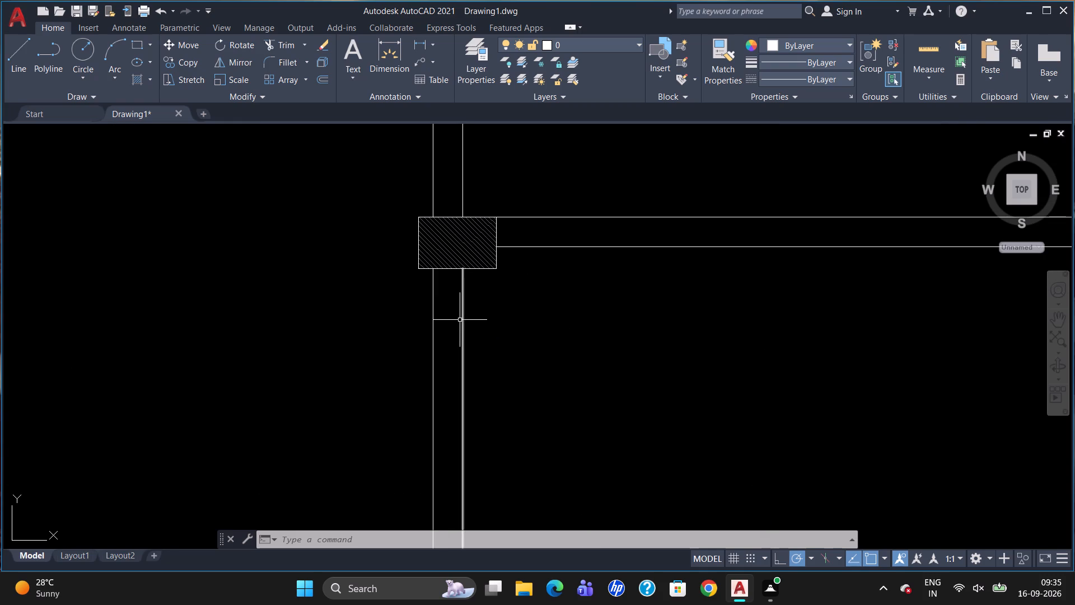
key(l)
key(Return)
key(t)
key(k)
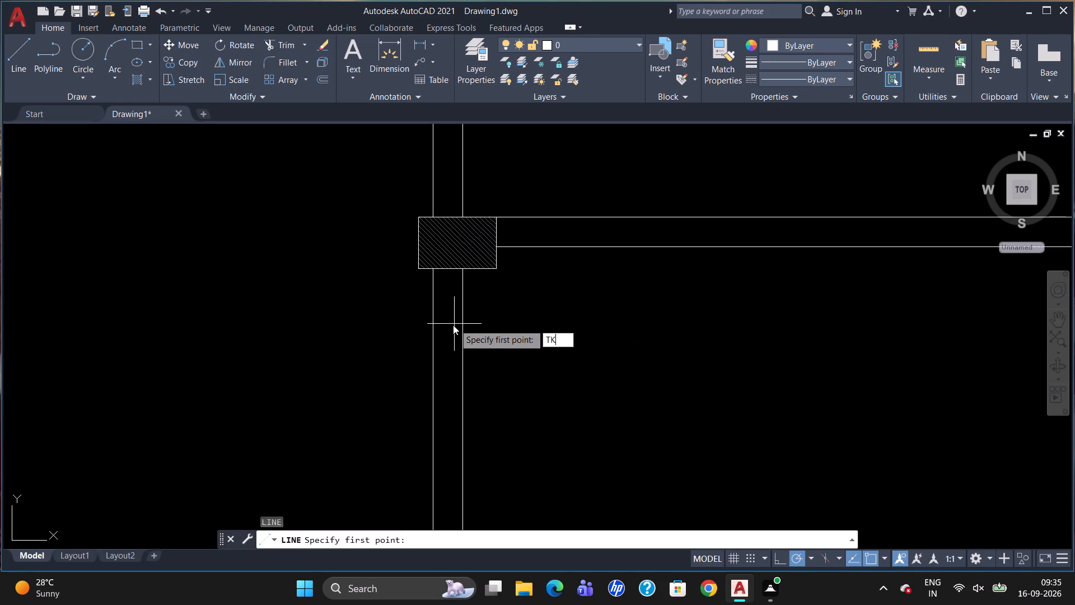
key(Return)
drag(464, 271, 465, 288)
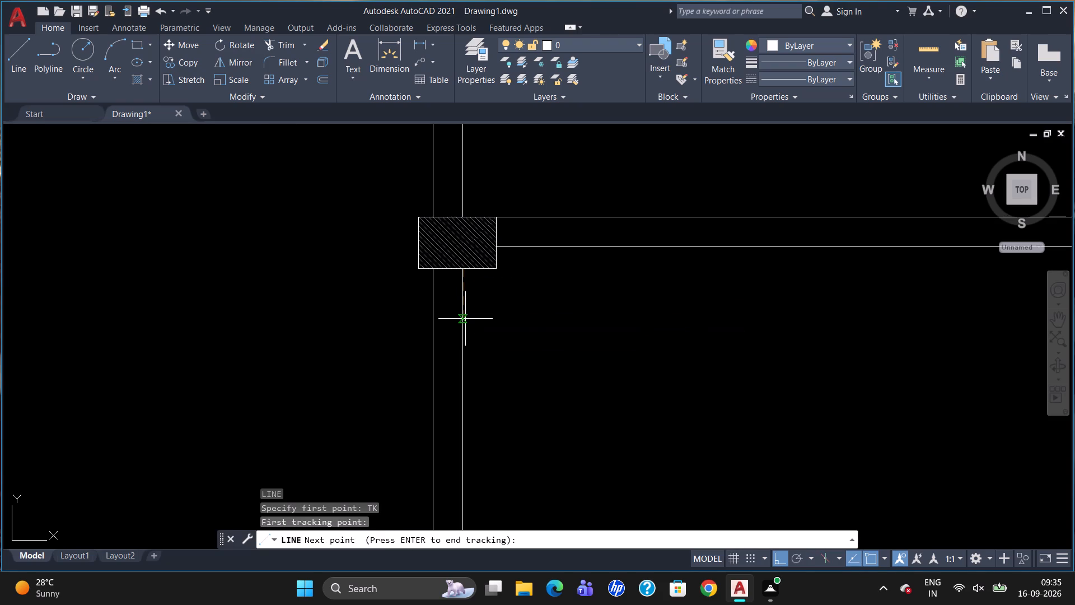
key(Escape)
Draw a 230 line across the vertical wall, 450 below the hatched column's bottom edge.
key(l)
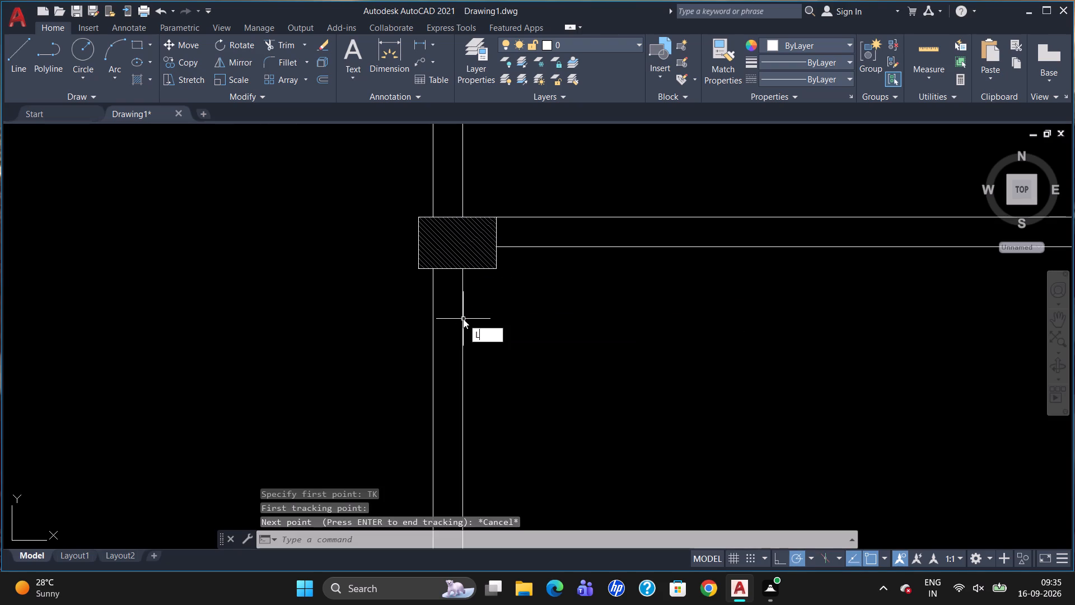
key(Return)
key(t)
key(k)
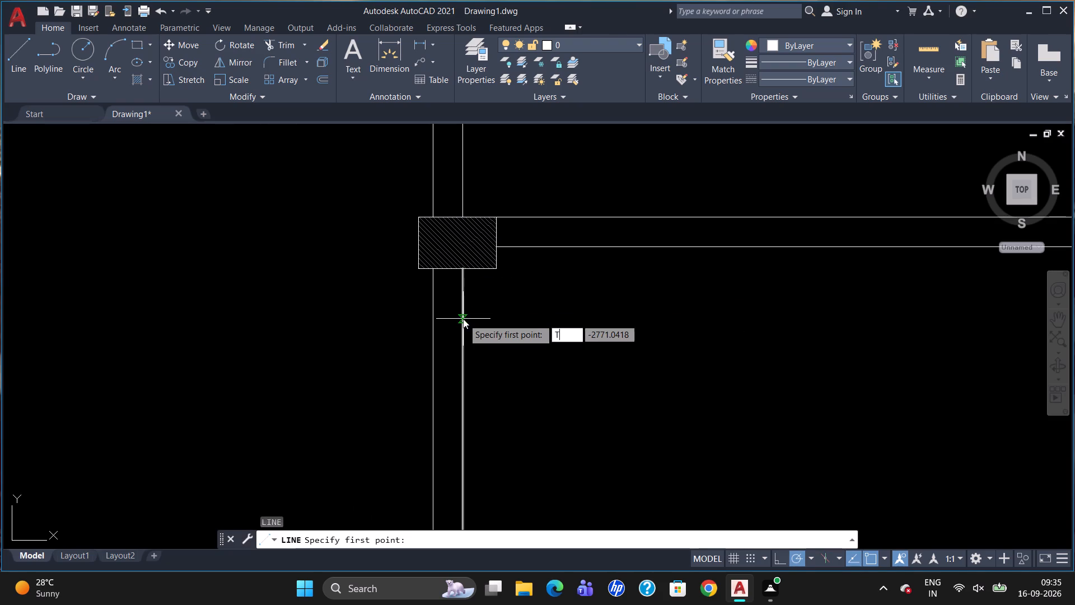
key(Return)
click(461, 272)
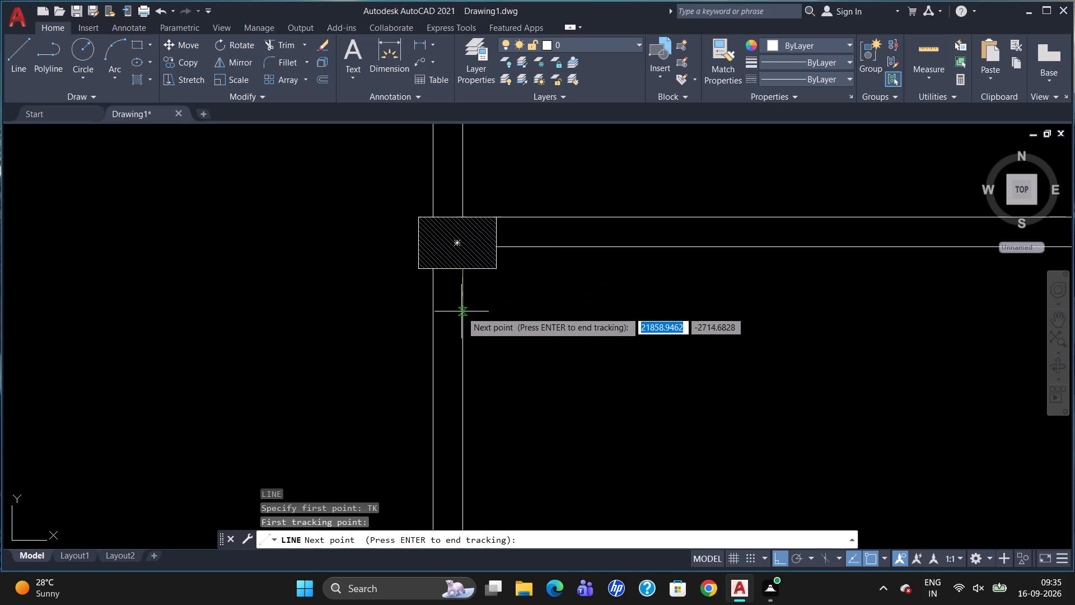
key(4)
text(50)
key(Return)
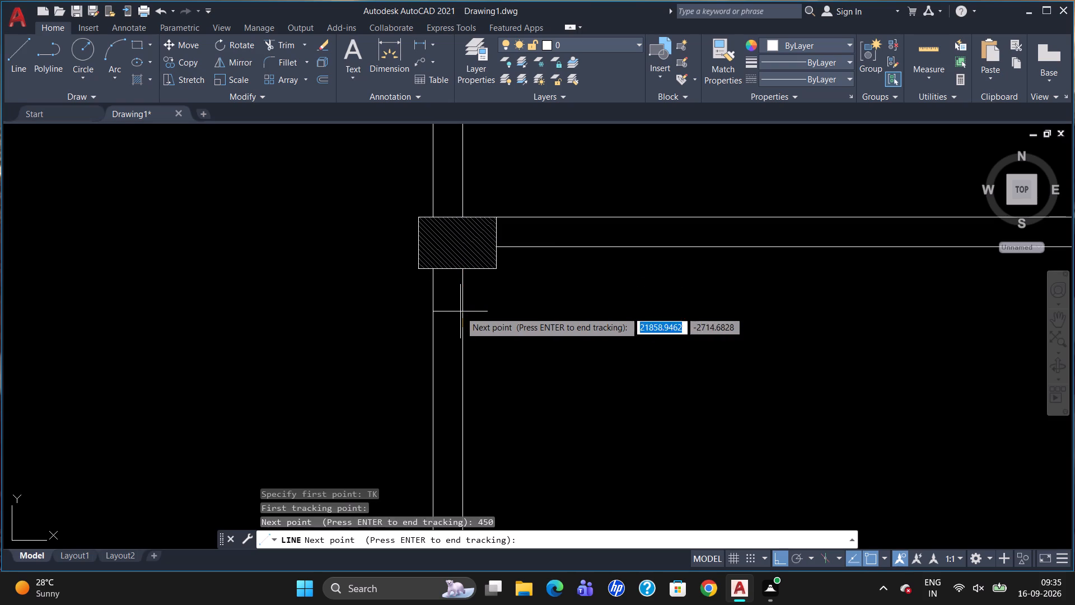
key(Return)
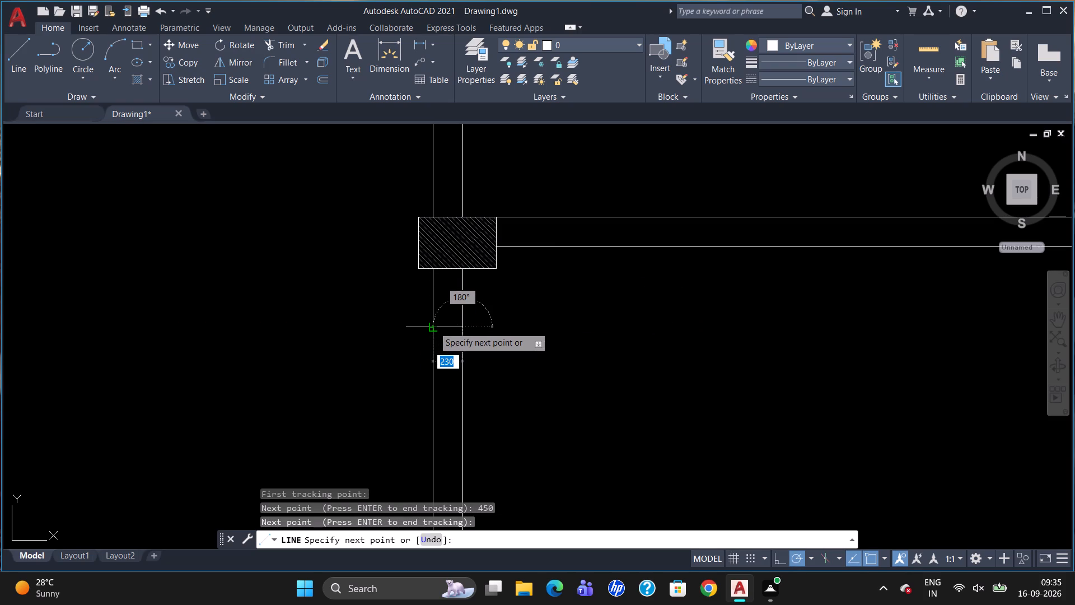
click(433, 326)
key(Escape)
Draw a horizontal line from the lower line of the wall beneath the eastern shelving units westward to the nearest western room's far vertical wall.
scroll(540, 309, down, 2)
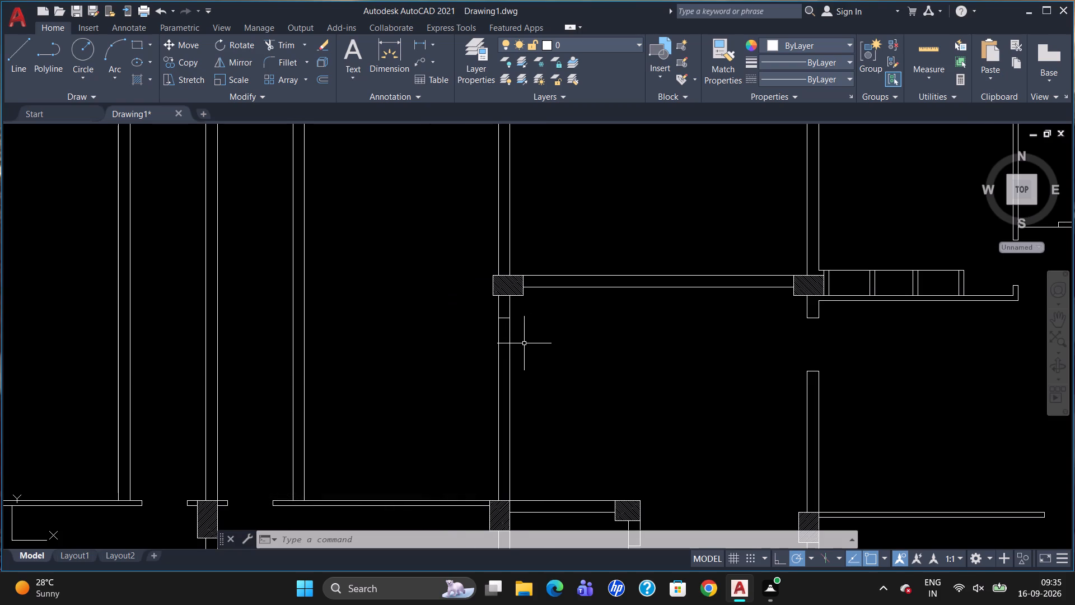
key(l)
key(Return)
click(821, 304)
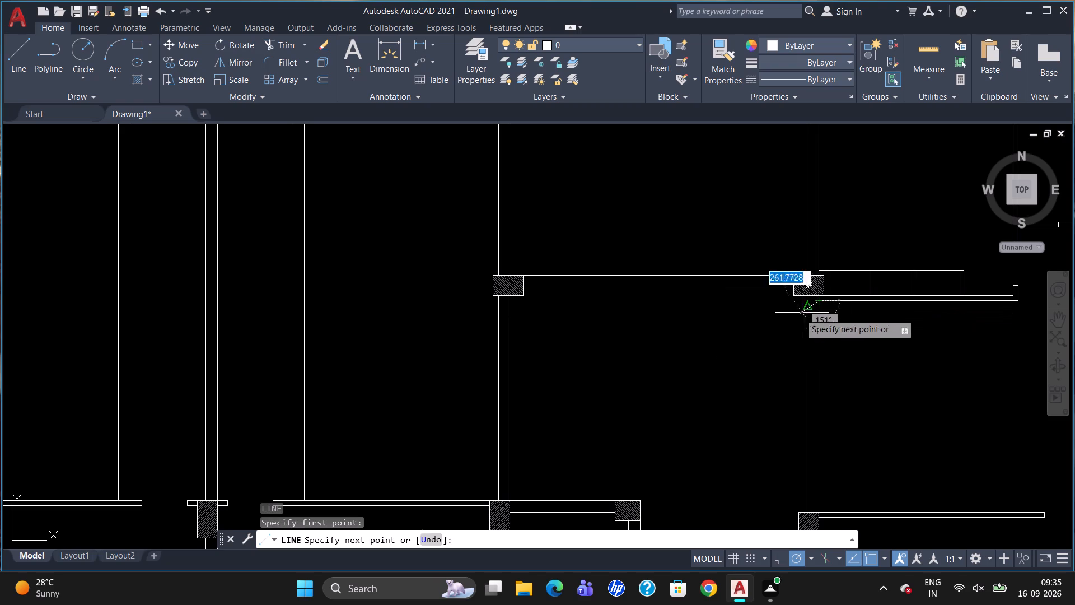
click(309, 300)
key(Escape)
Trim the new horizontal line inside the middle vertical wall and across the space between the two hatched columns.
text(TR)
key(Return)
key(Return)
click(503, 300)
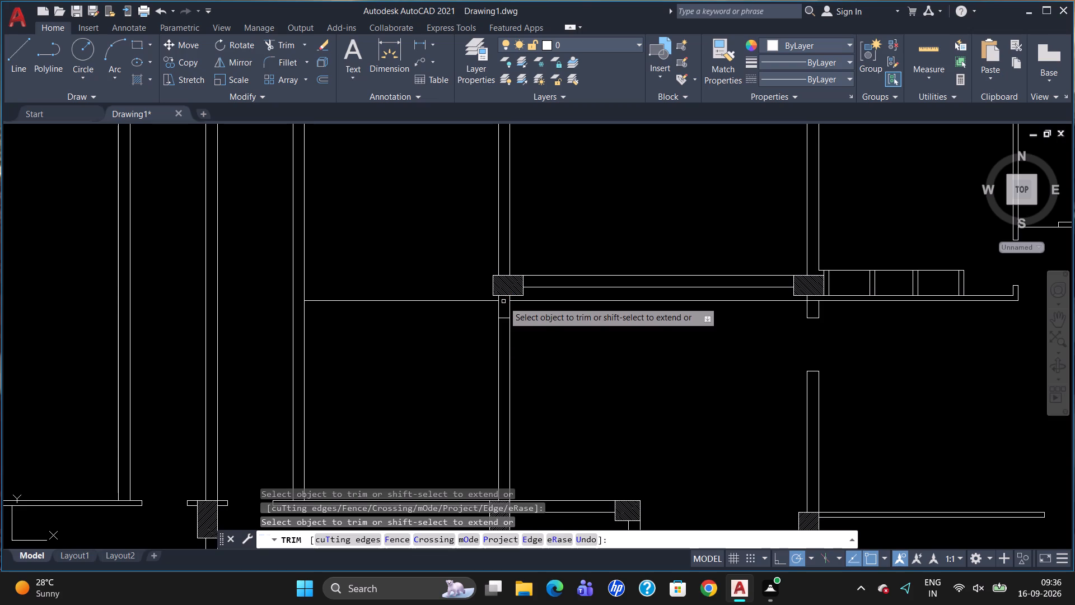
click(549, 301)
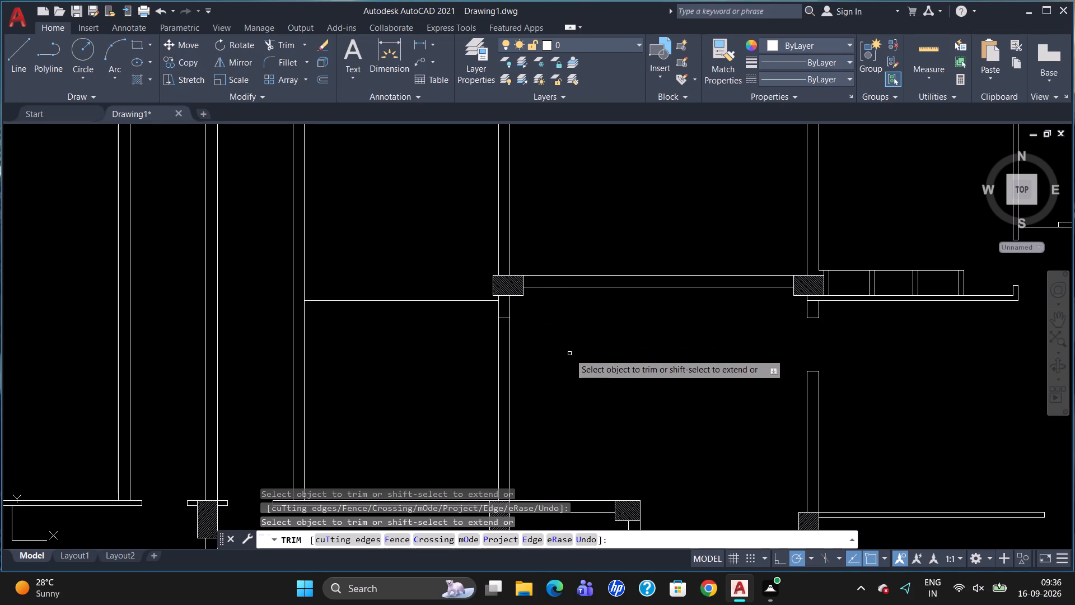
key(Escape)
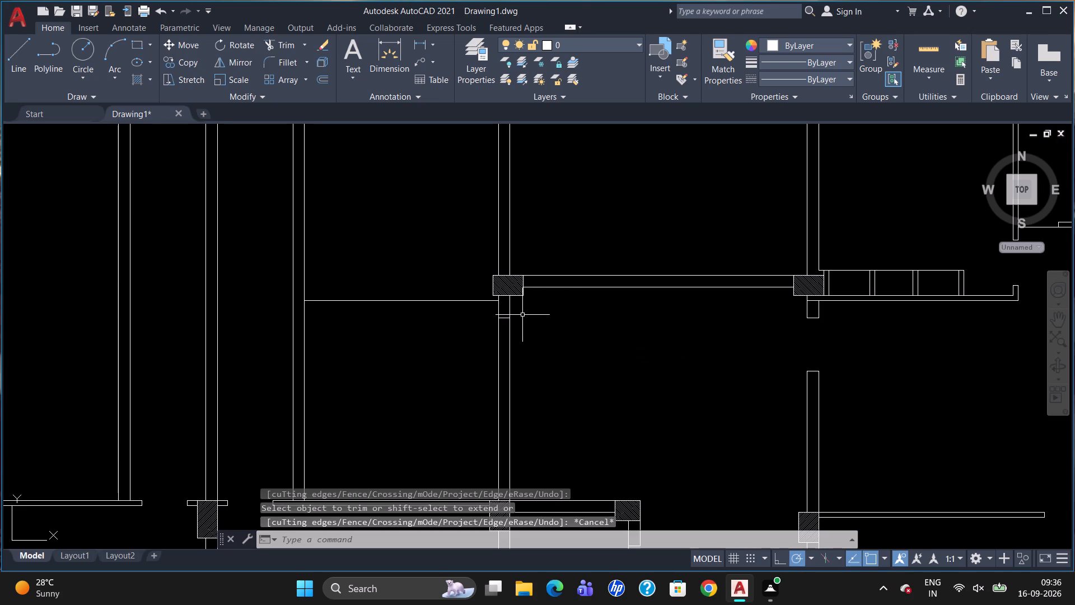
Offset the remaining horizontal line 100 upward to form the western room's partition wall.
scroll(513, 296, up, 2)
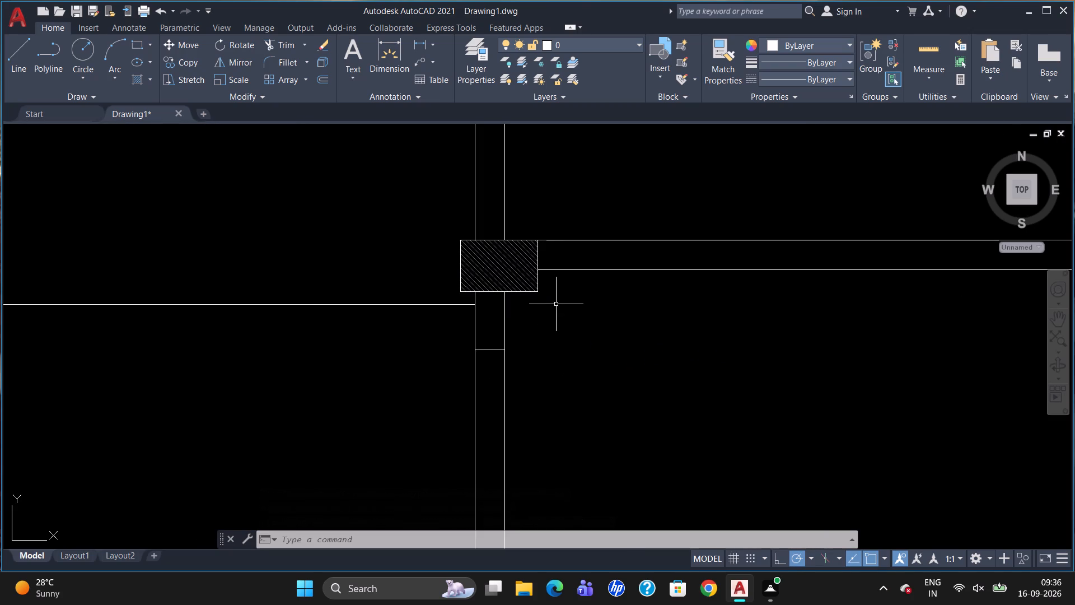
scroll(555, 319, down, 1)
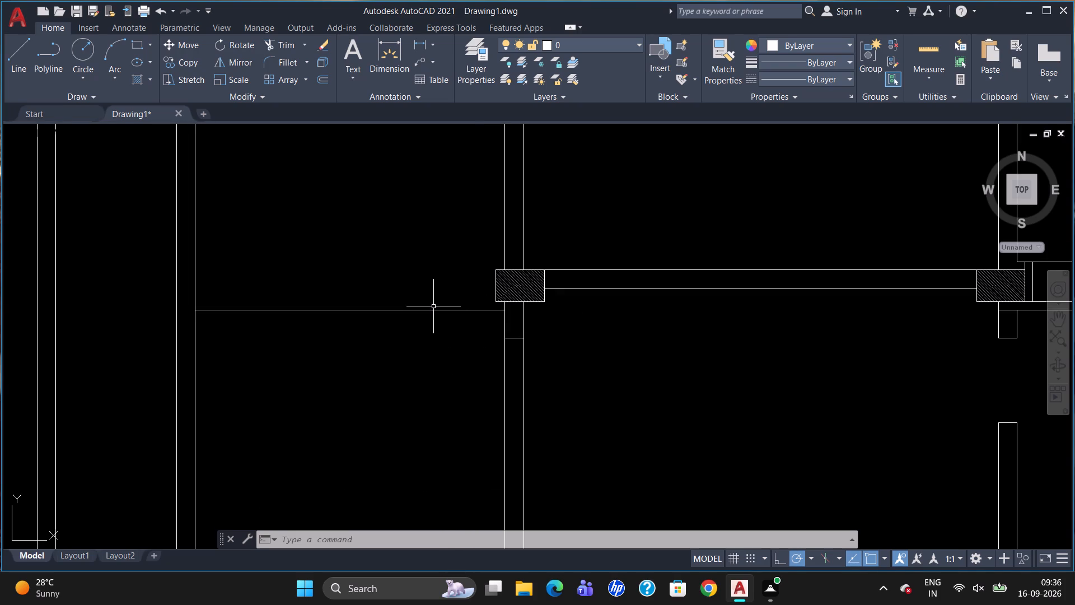
key(o)
key(Return)
key(1)
text(00)
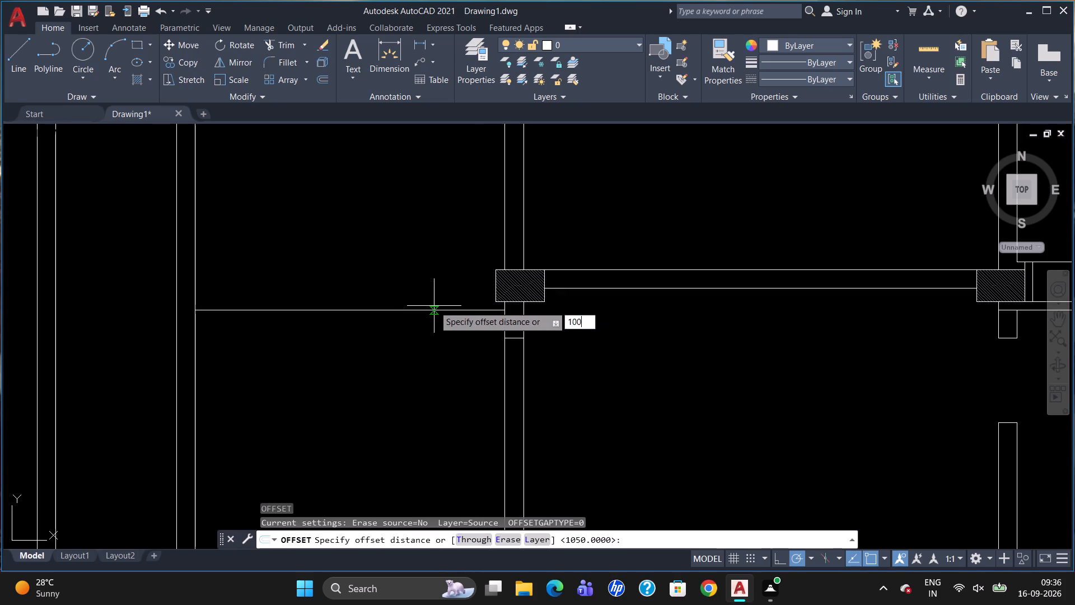
key(Return)
click(436, 311)
click(436, 293)
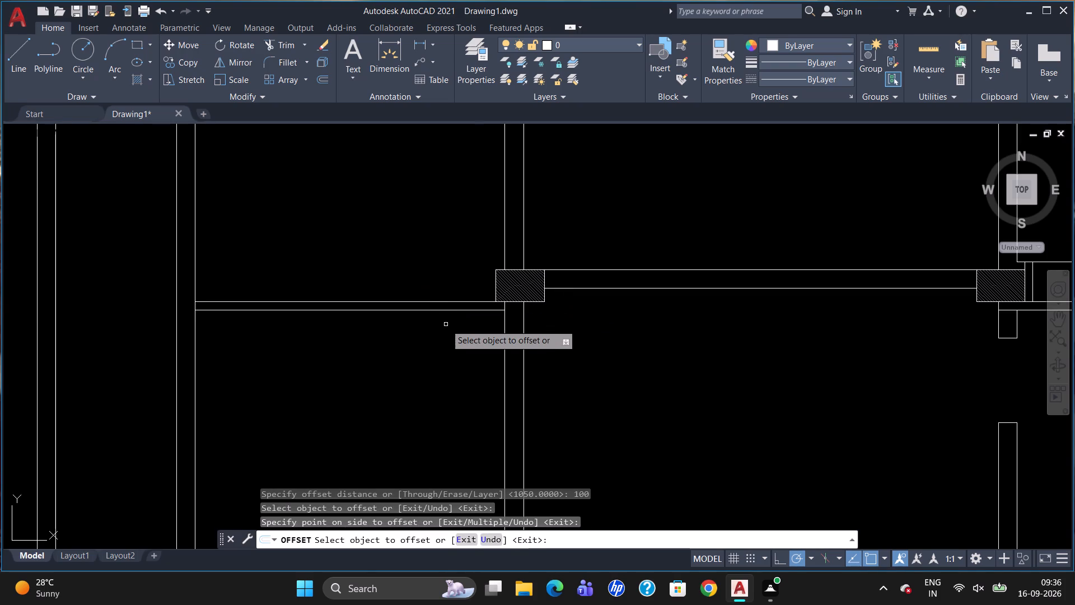
key(Escape)
Trim the vertical wall's west line between the two partition lines below the hatched column.
text(TR)
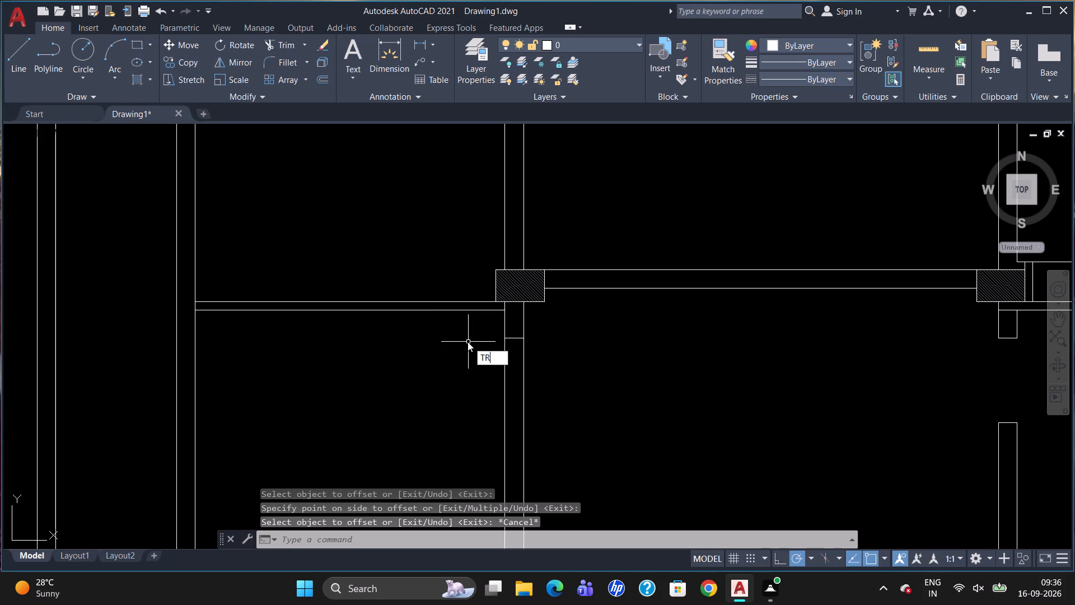
key(Return)
key(Return)
click(506, 306)
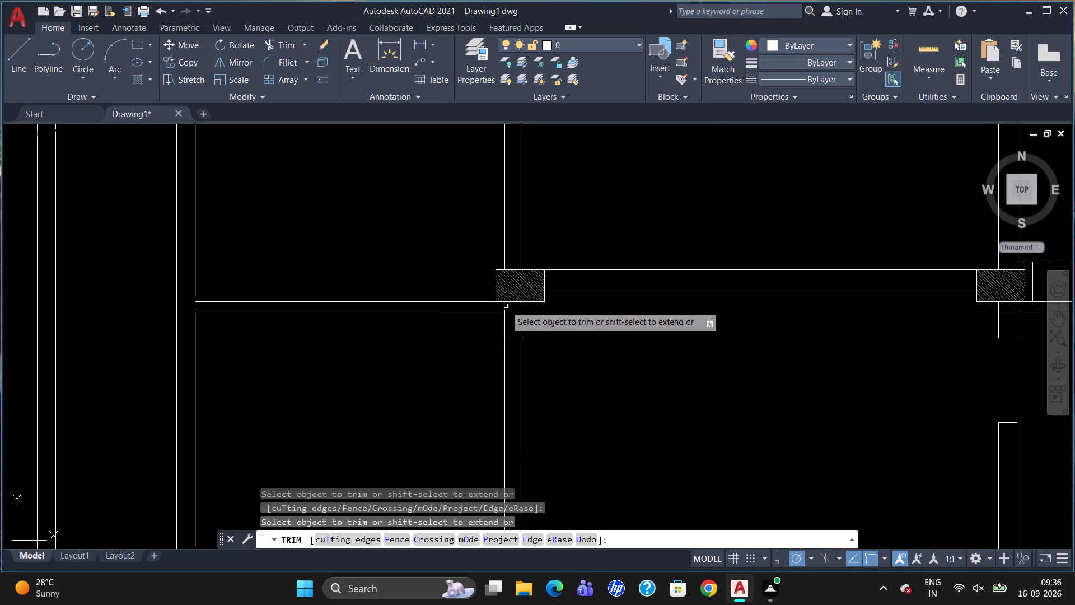
key(Escape)
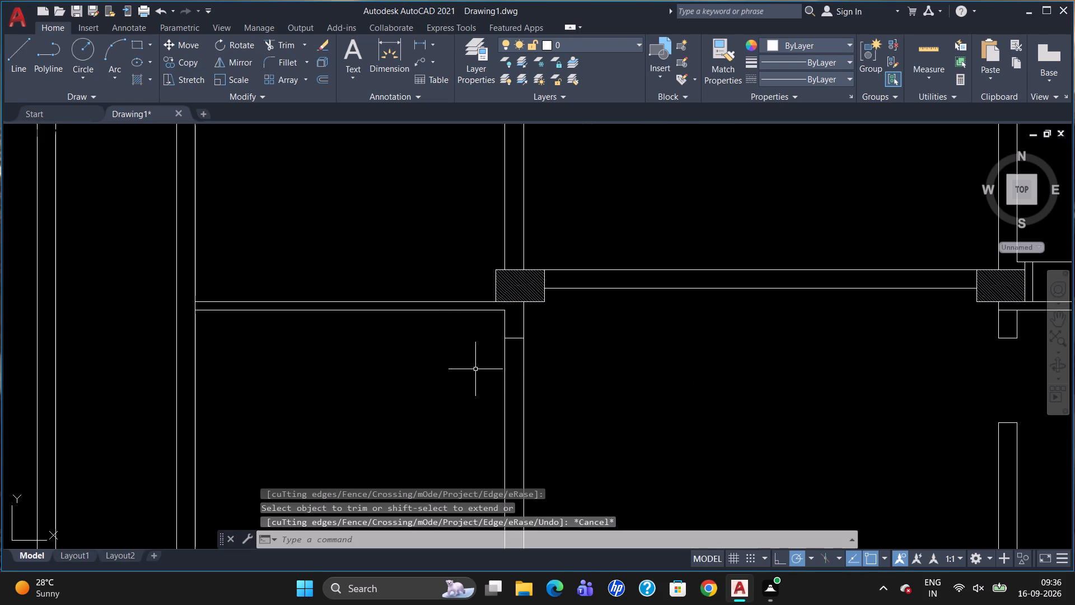
Draw a horizontal line from the northern hatched column's top west corner to the east face of the vertical wall west of it.
scroll(572, 392, down, 2)
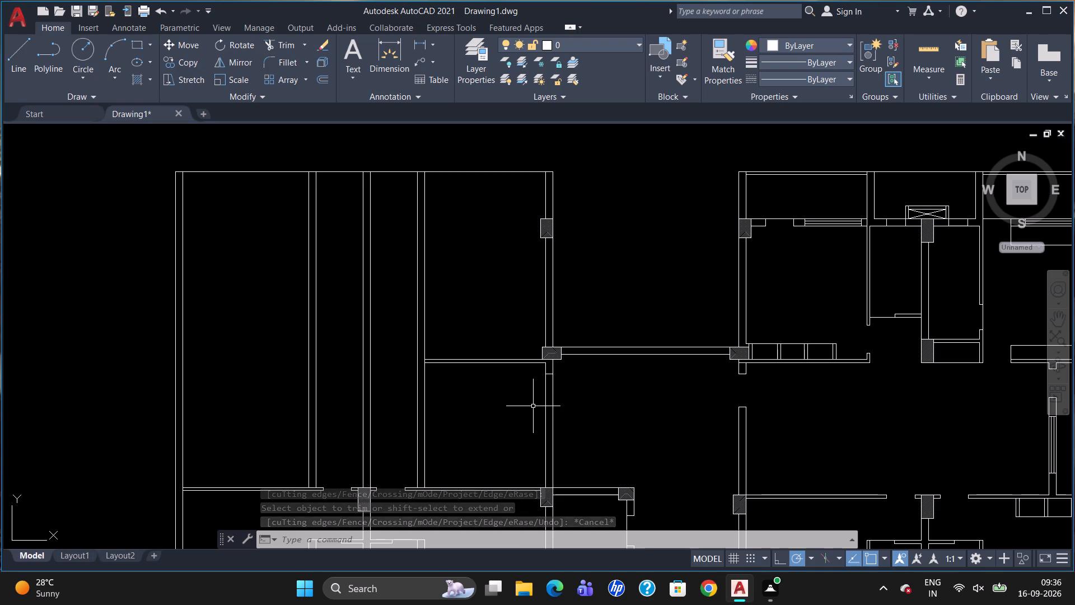
scroll(566, 382, down, 1)
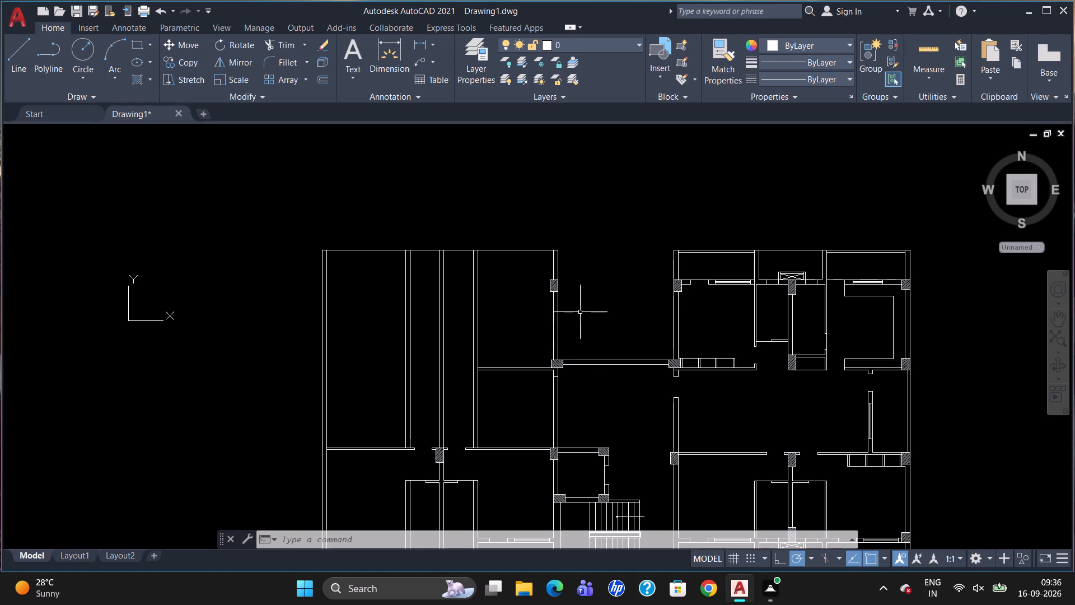
scroll(583, 288, down, 1)
scroll(572, 344, up, 2)
scroll(636, 297, down, 1)
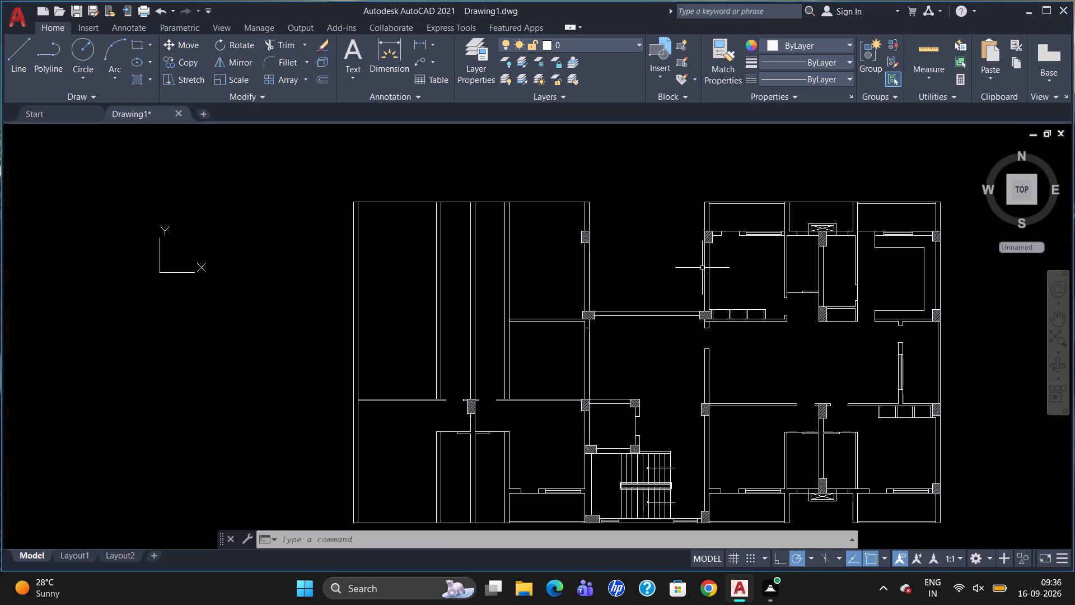
scroll(706, 280, down, 1)
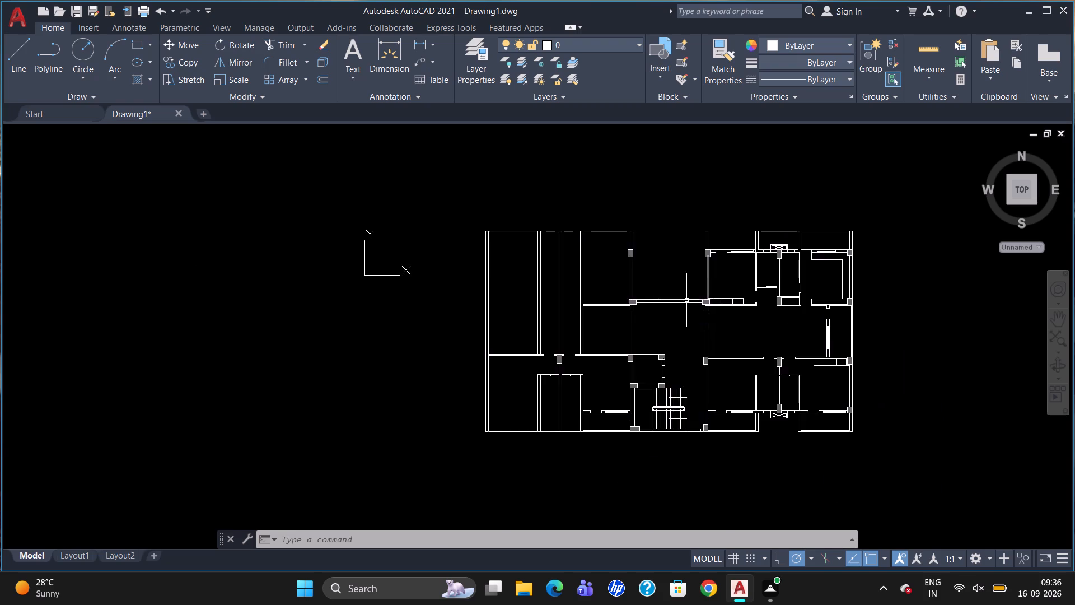
scroll(606, 248, up, 2)
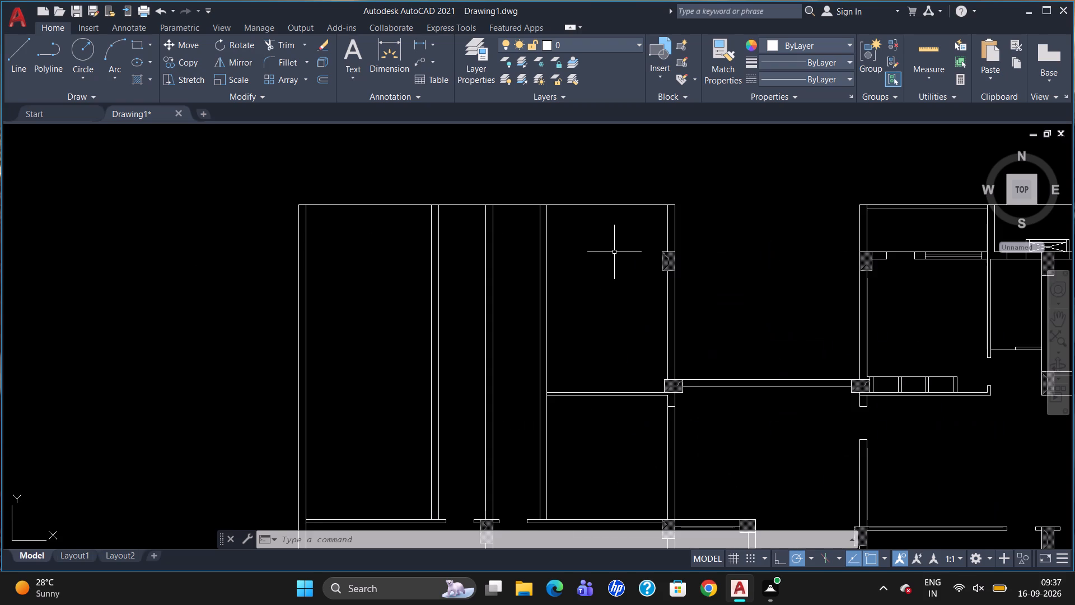
key(l)
key(Return)
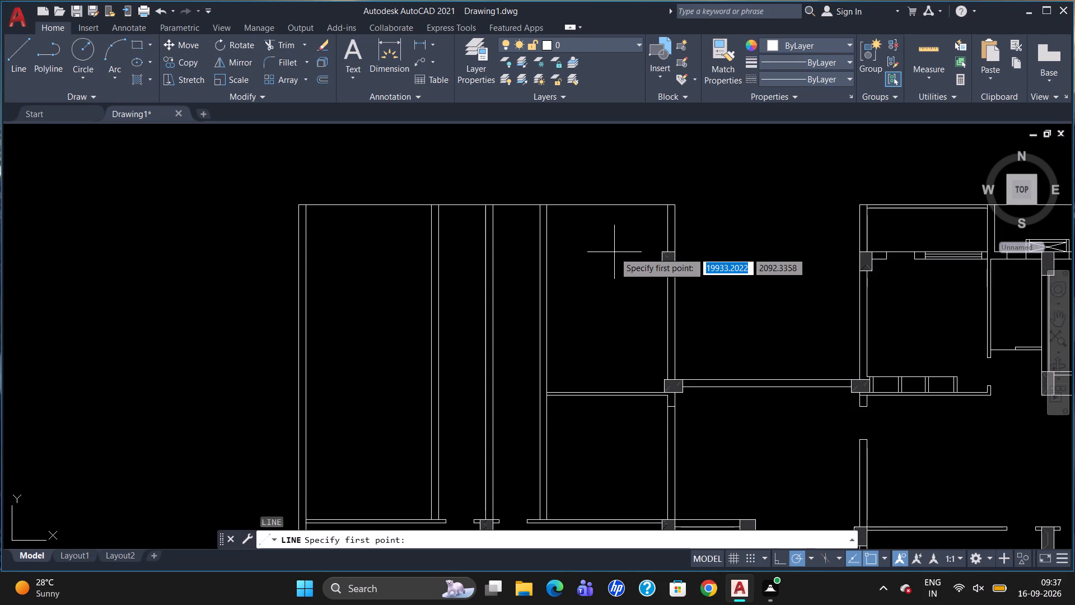
click(659, 254)
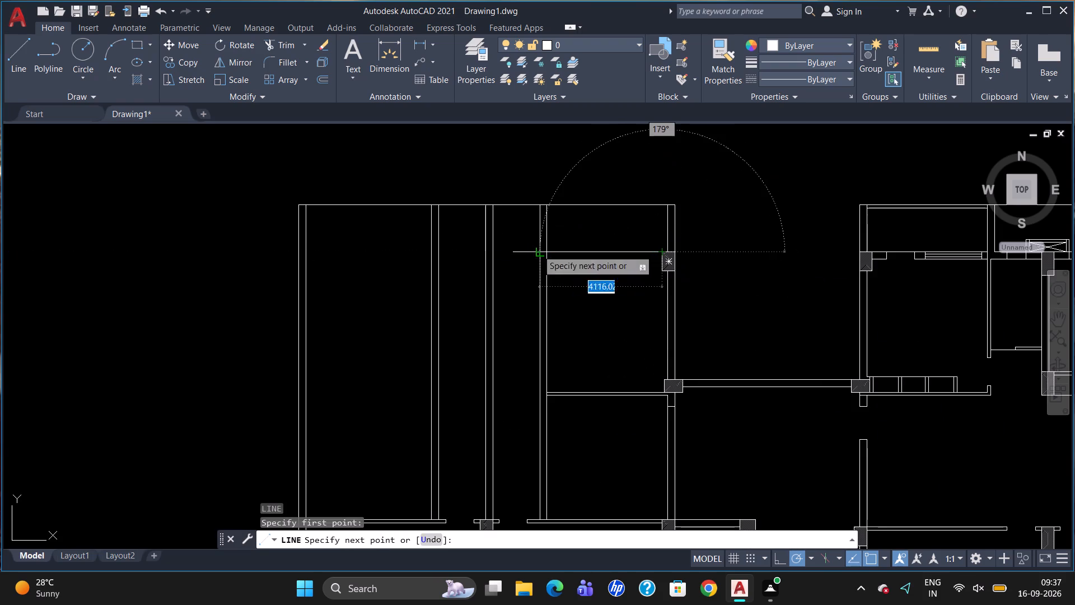
click(545, 248)
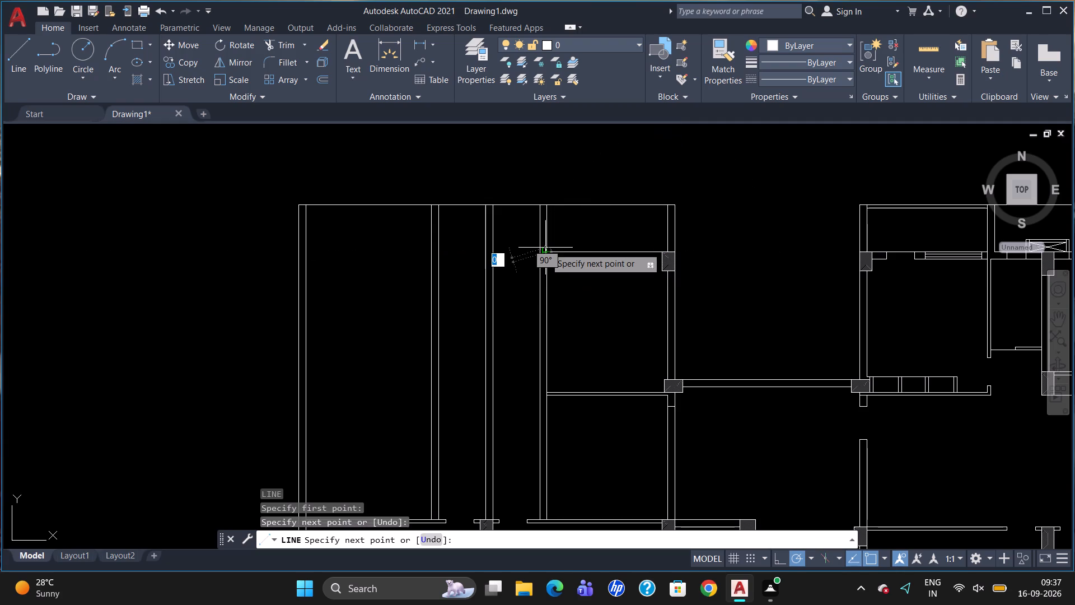
key(Escape)
scroll(579, 265, down, 1)
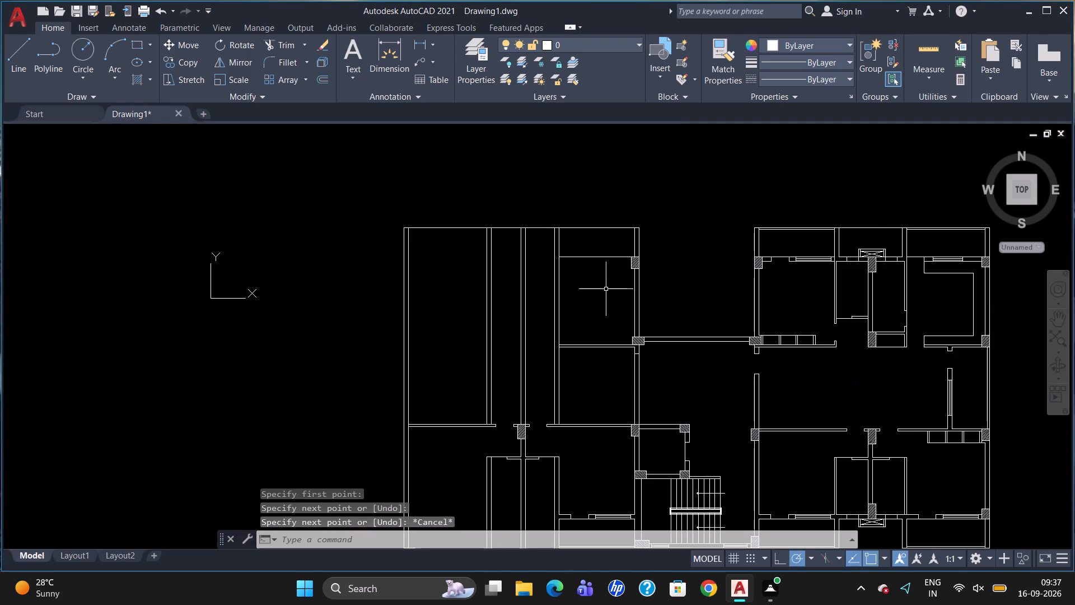
Offset the horizontal line west of the northern hatched column 230 downward to form the wall's south face.
scroll(607, 290, up, 1)
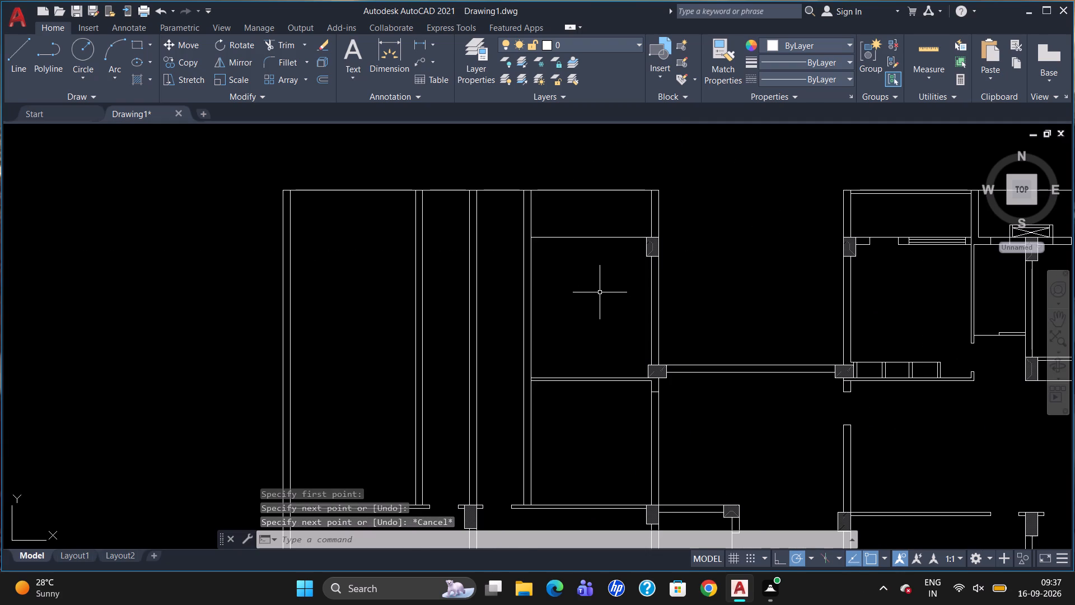
key(o)
key(Return)
text(230)
key(Return)
click(613, 237)
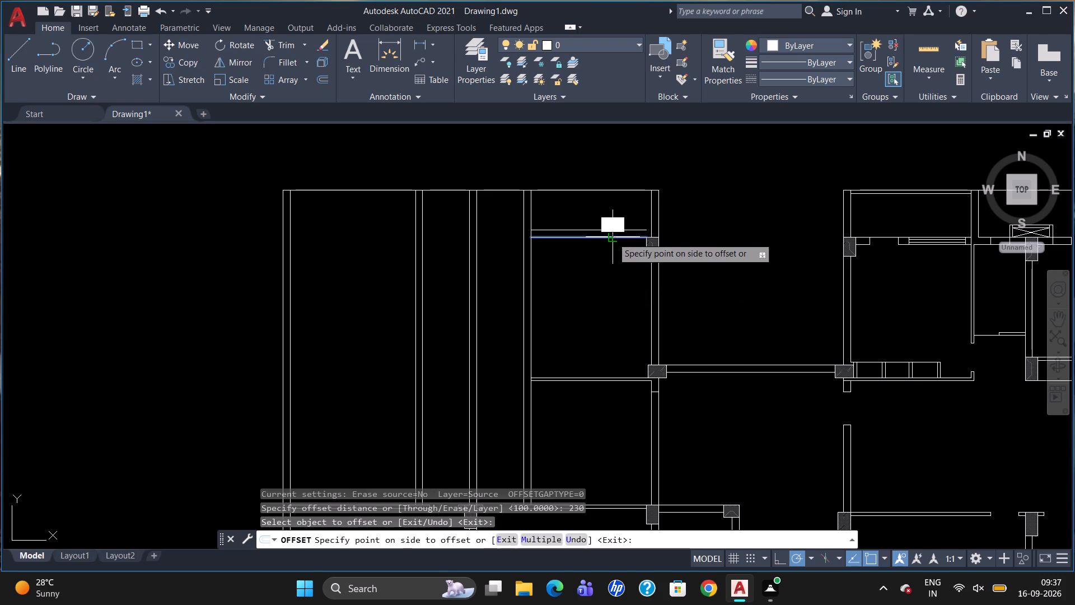
click(613, 257)
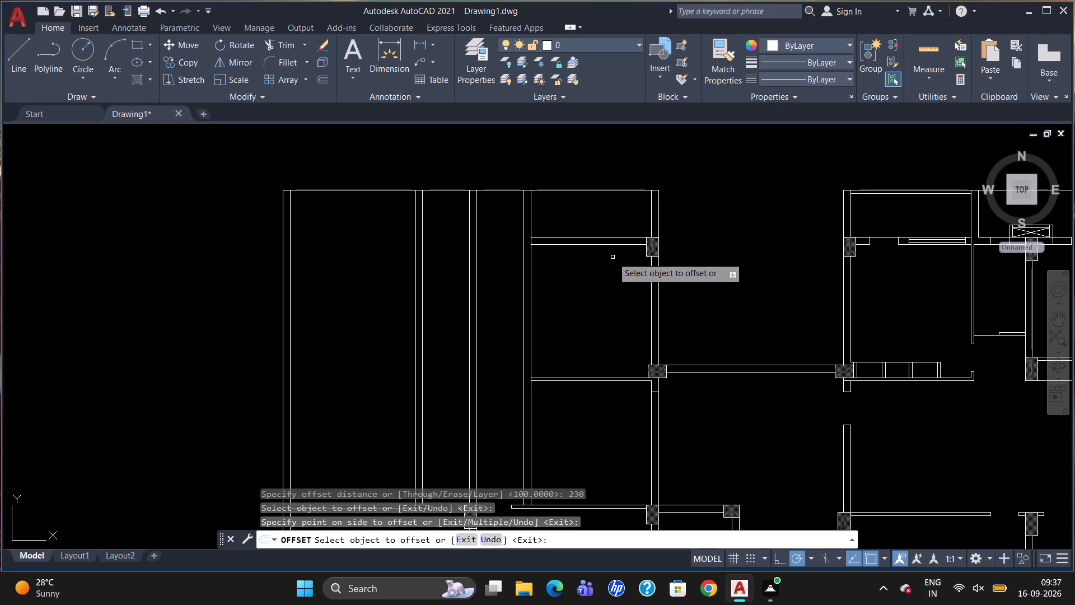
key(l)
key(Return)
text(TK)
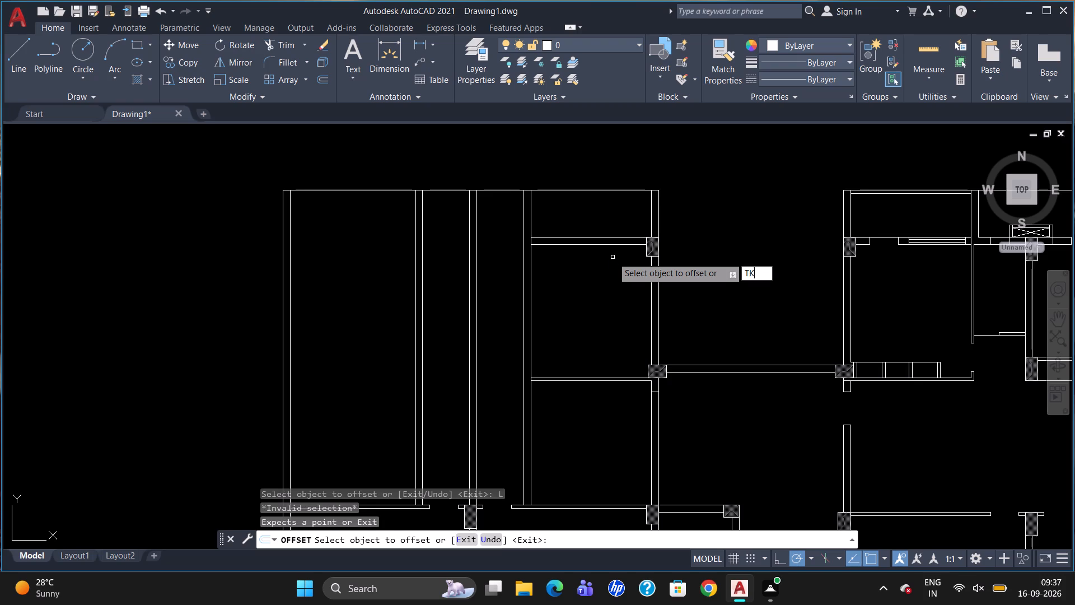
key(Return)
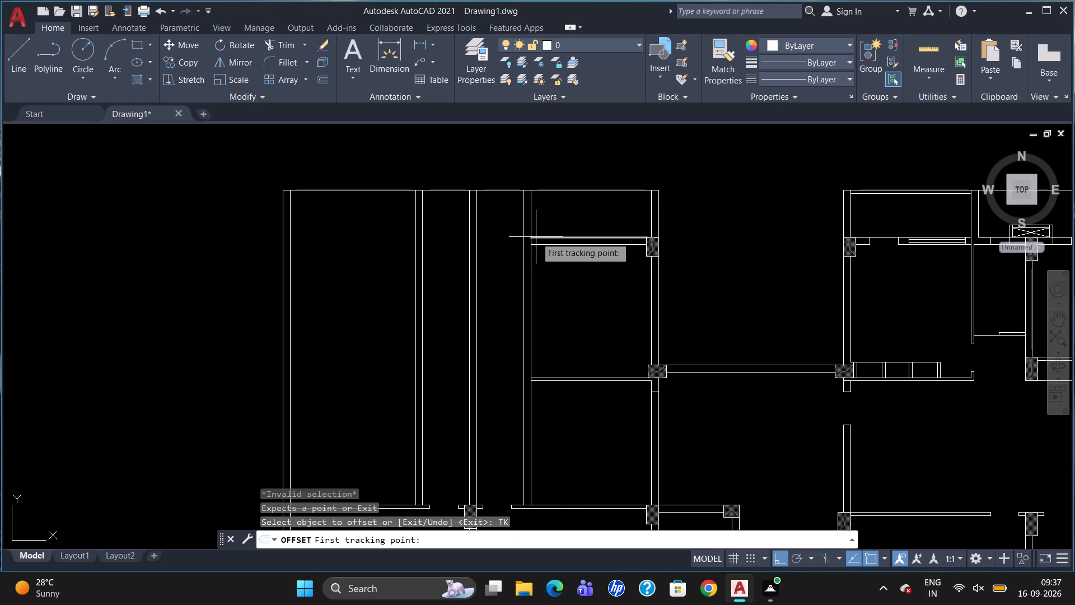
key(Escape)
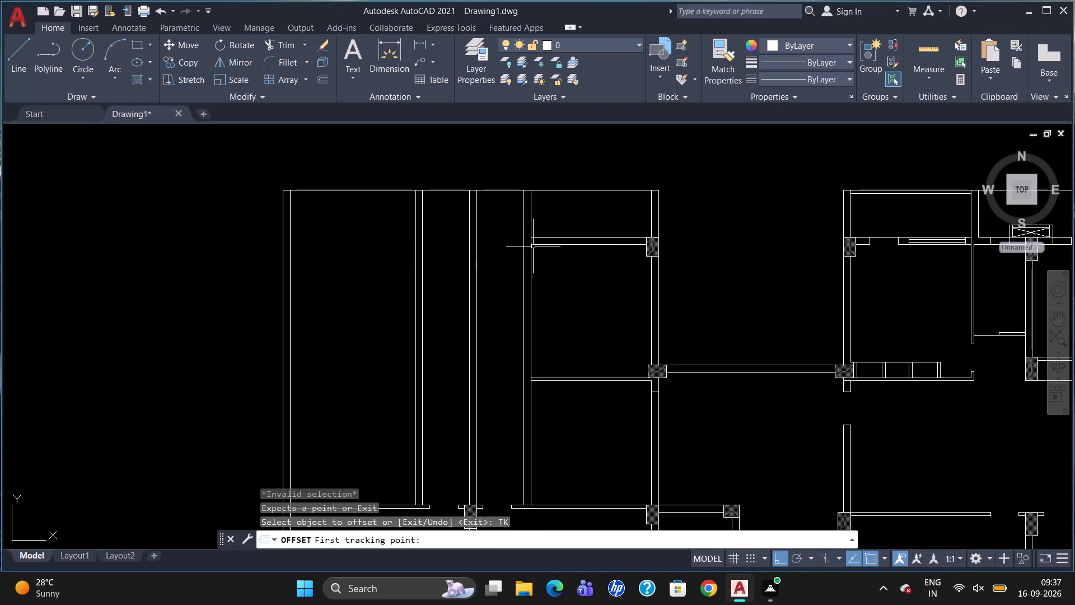
Draw a short vertical line across the new 230 wall, starting 900 east of the vertical wall's east face by tracking.
key(l)
key(Return)
text(TK)
key(Return)
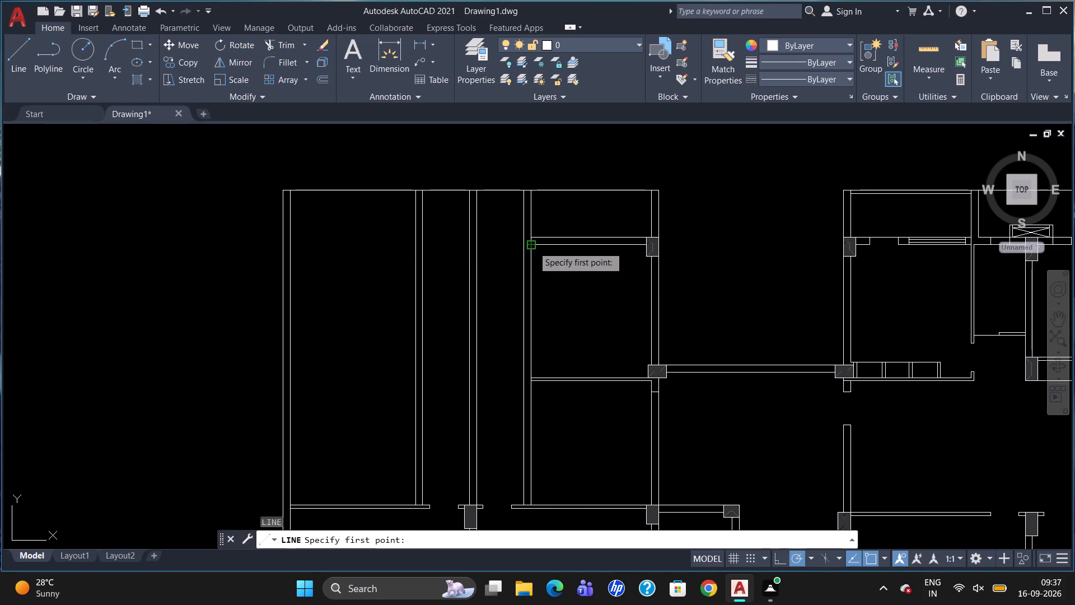
scroll(537, 235, up, 2)
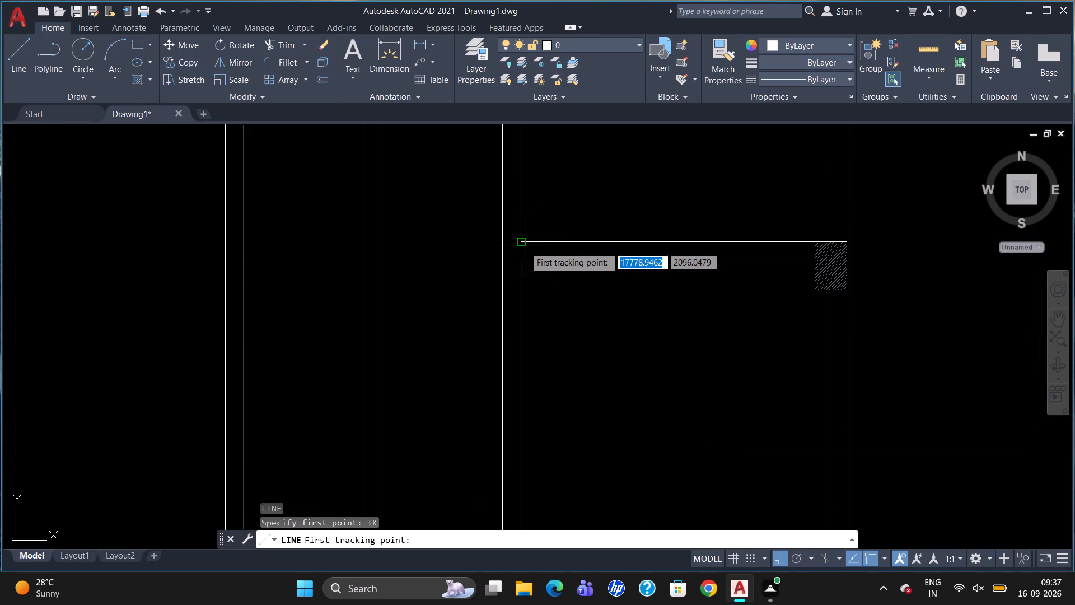
click(522, 244)
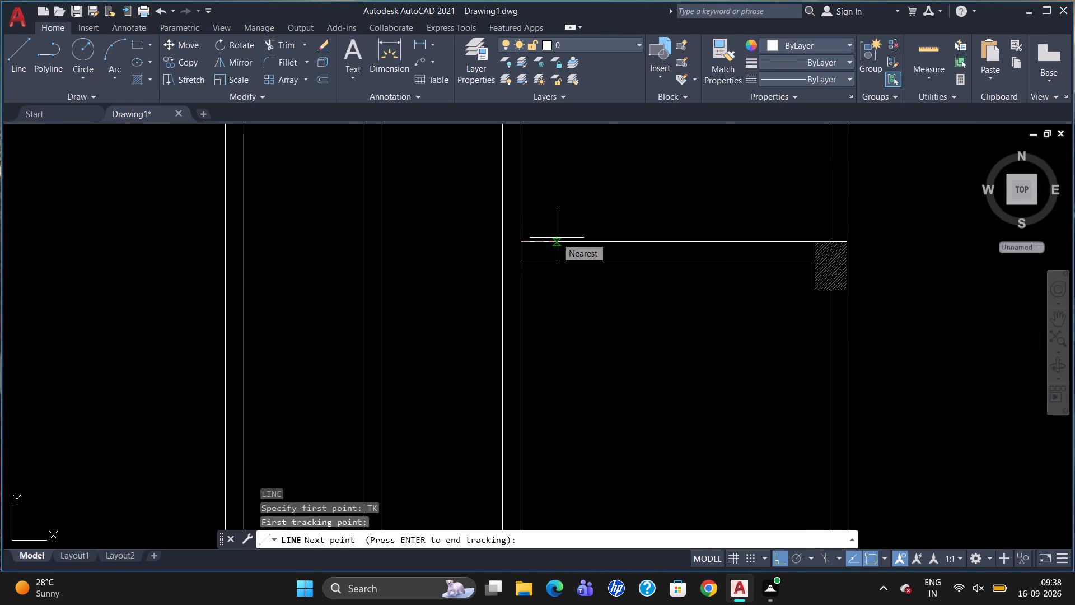
text(900)
key(Return)
key(Return)
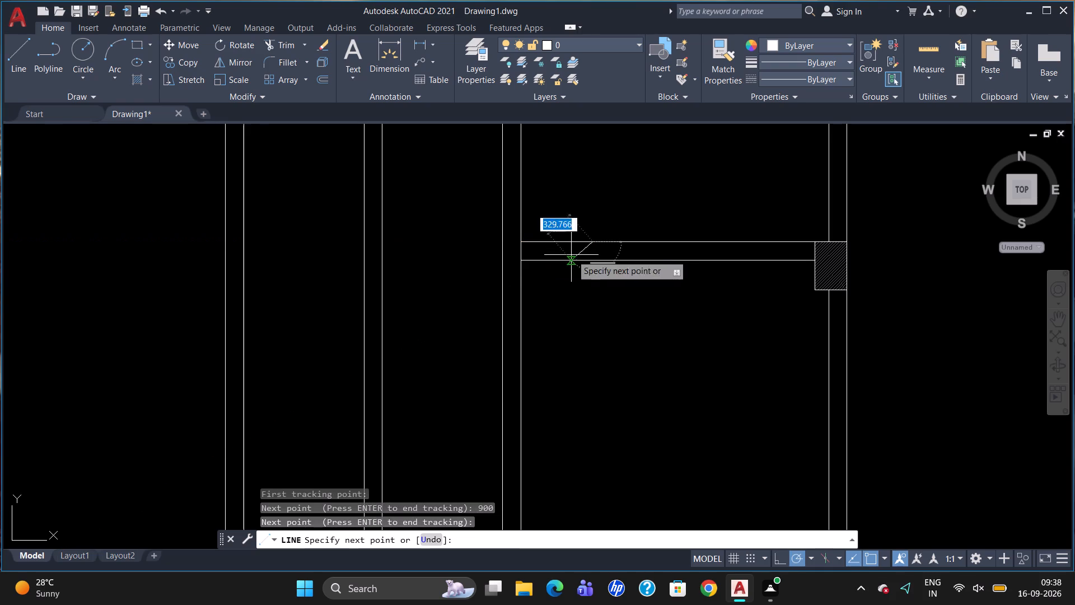
scroll(588, 253, up, 2)
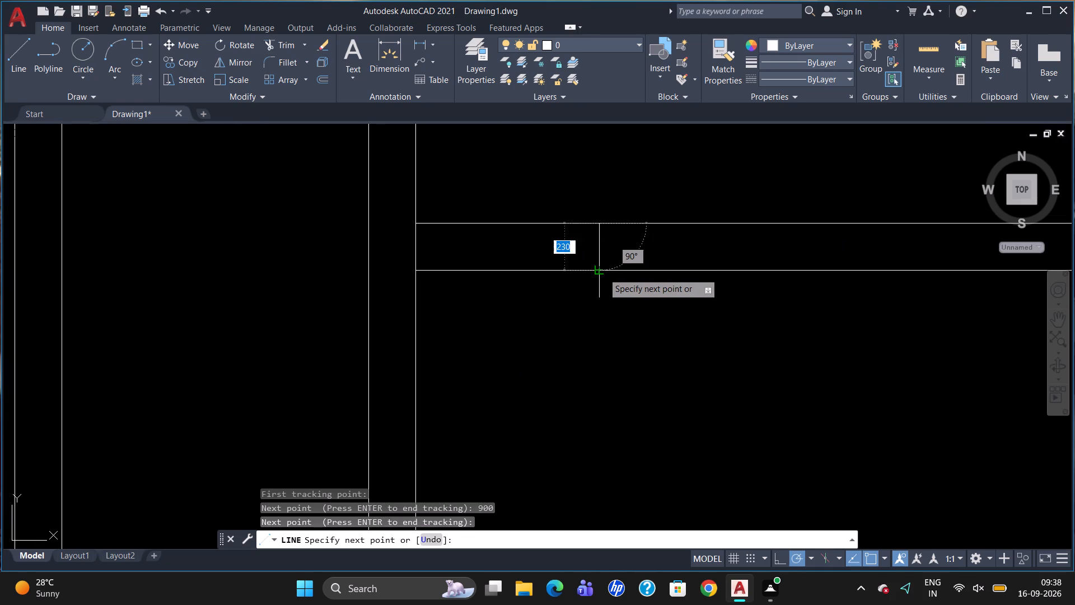
click(602, 274)
key(Escape)
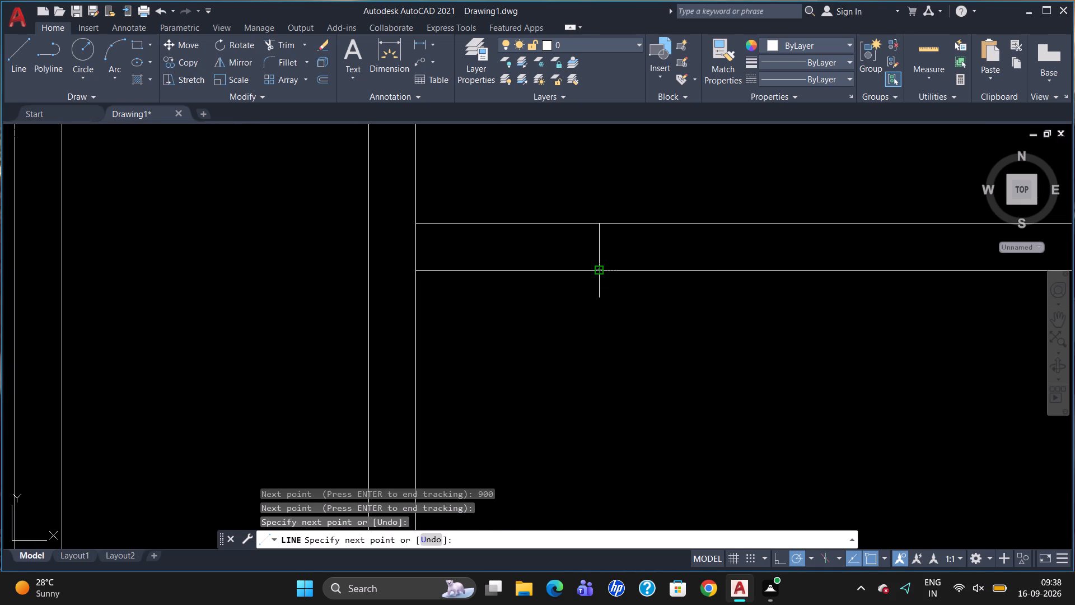
Trim the new wall's south line between the vertical wall and the short cross line to form the door opening.
text(TR)
key(Return)
key(Return)
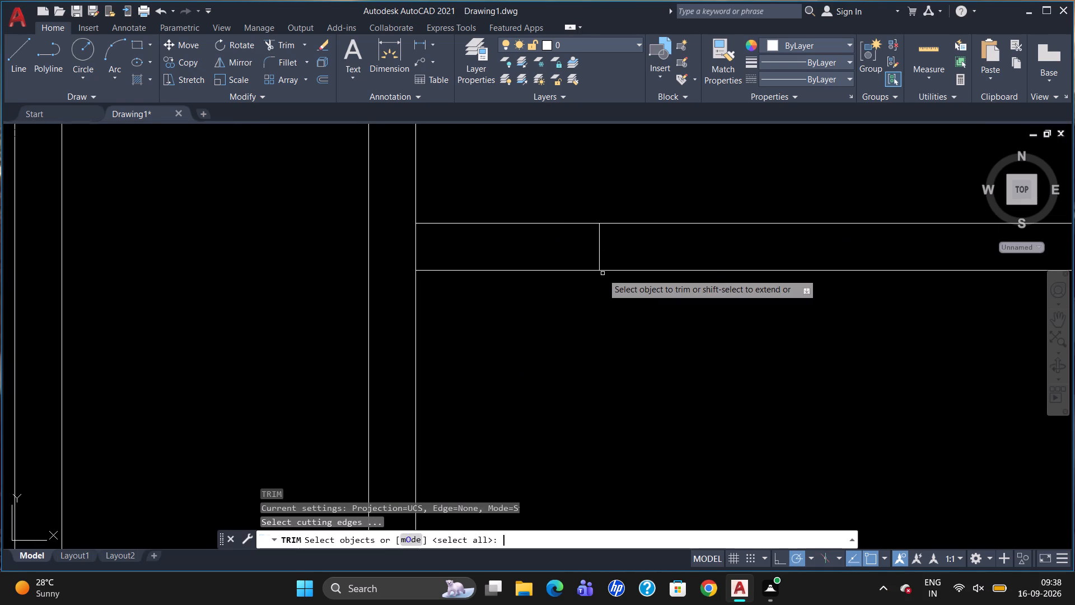
click(545, 271)
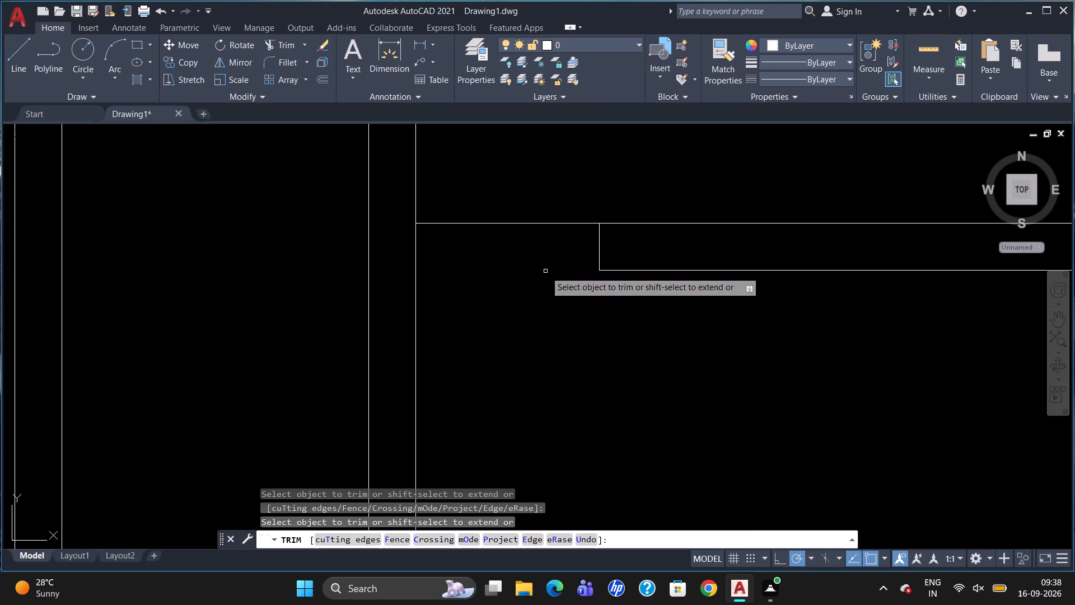
scroll(544, 274, down, 2)
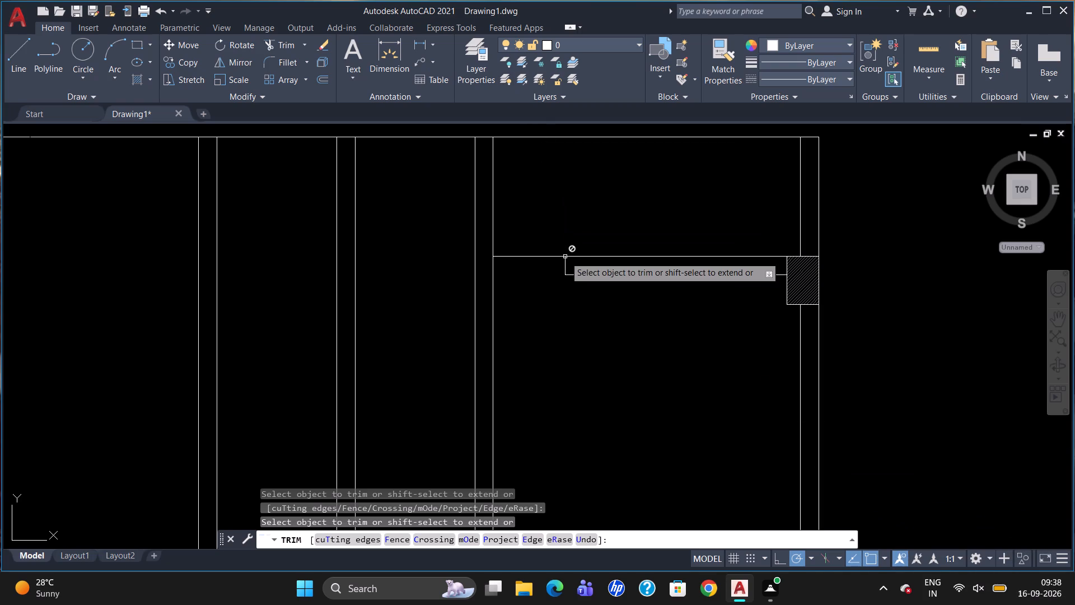
key(Escape)
Offset the short cross line 450 east, and the resulting line 1500 further east, to mark the window jambs.
key(o)
key(Return)
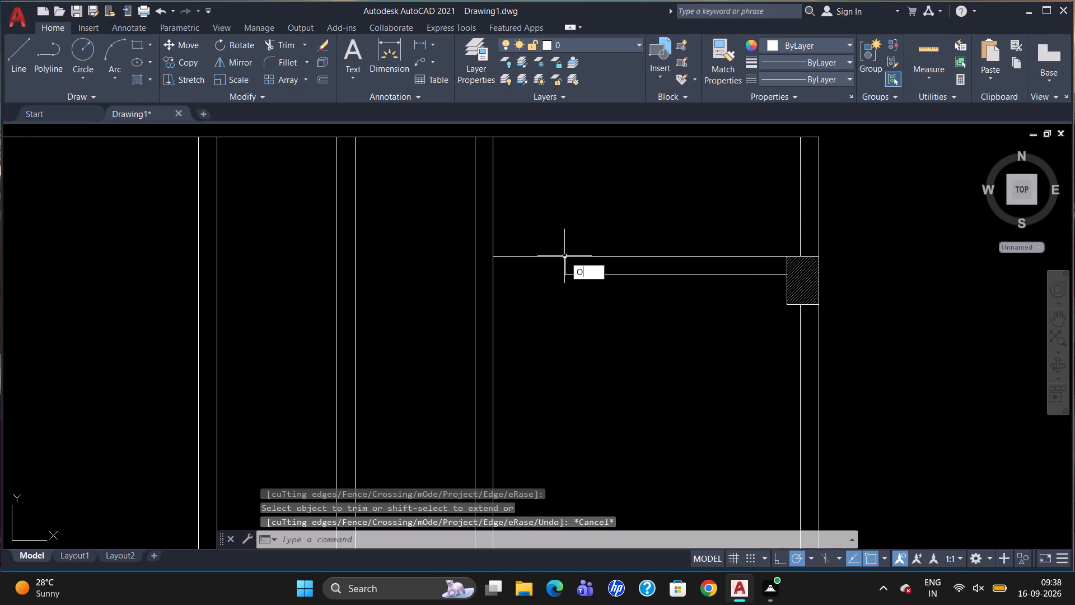
text(450)
key(Return)
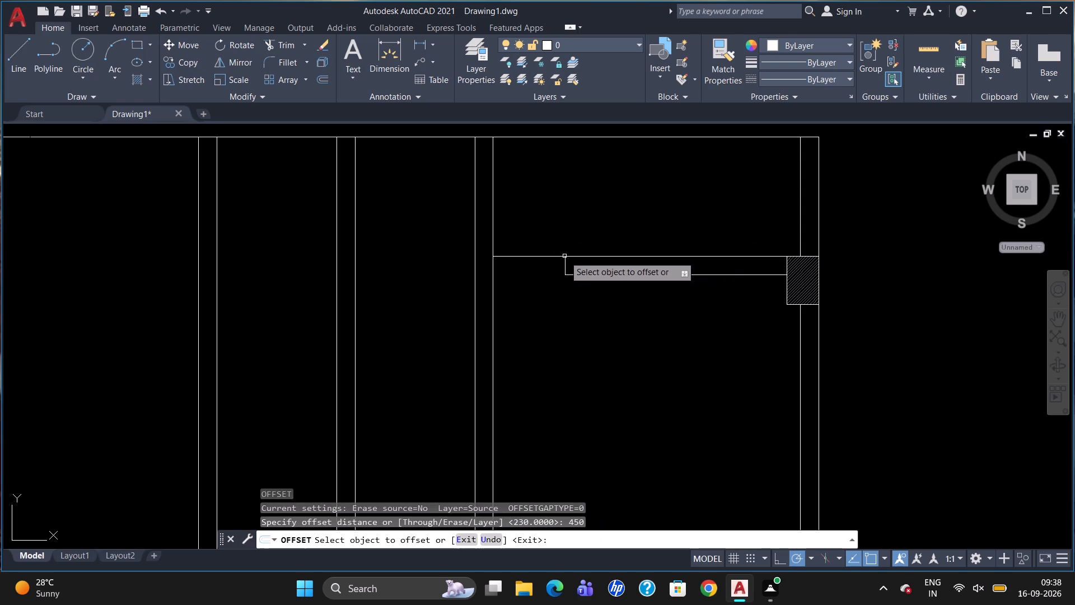
click(564, 262)
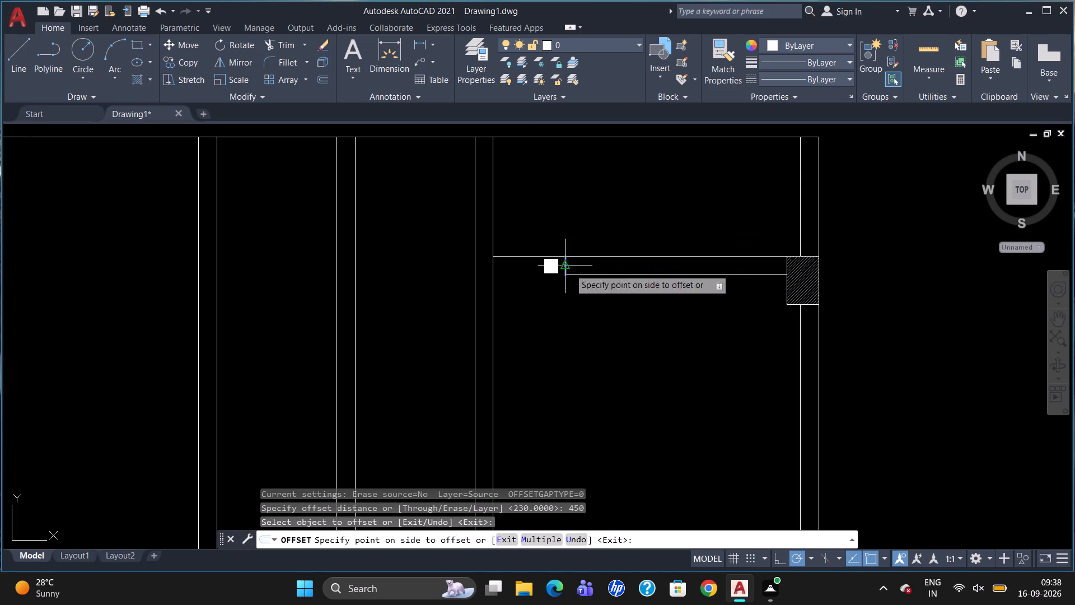
click(606, 280)
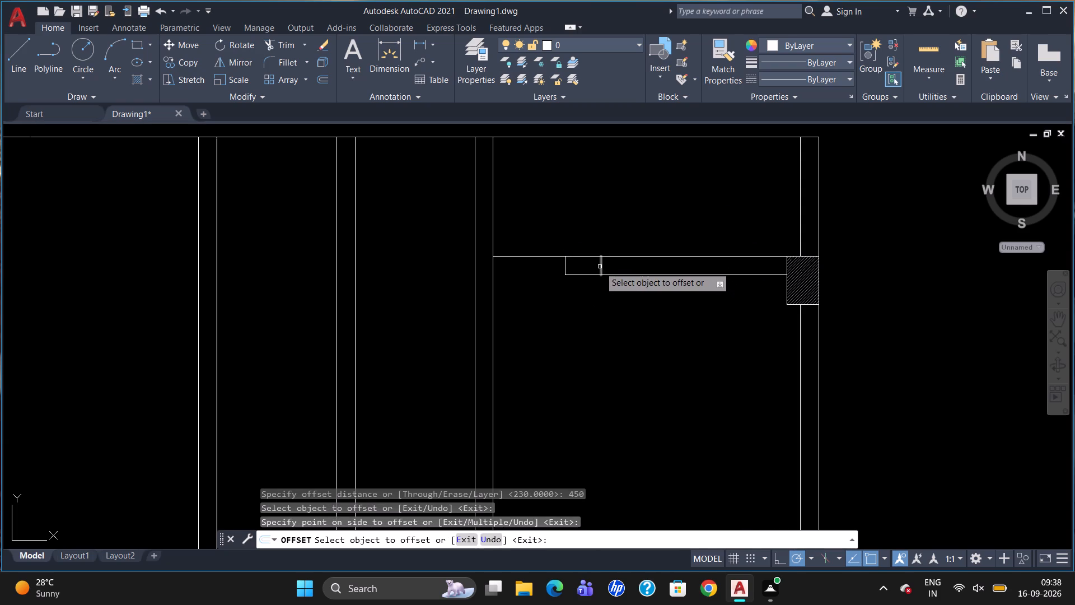
click(600, 267)
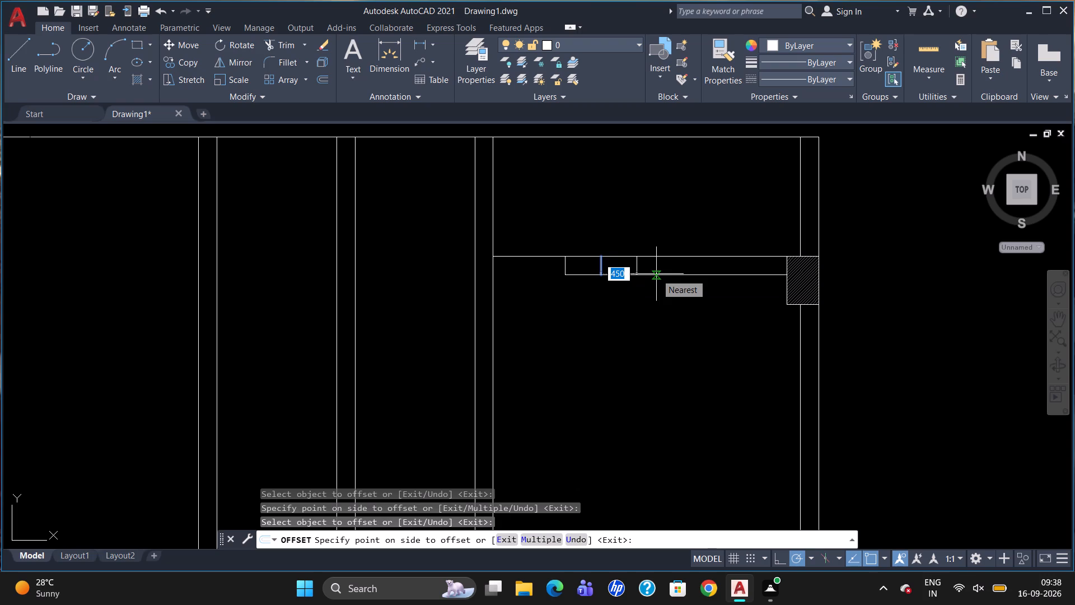
text(1500)
key(Return)
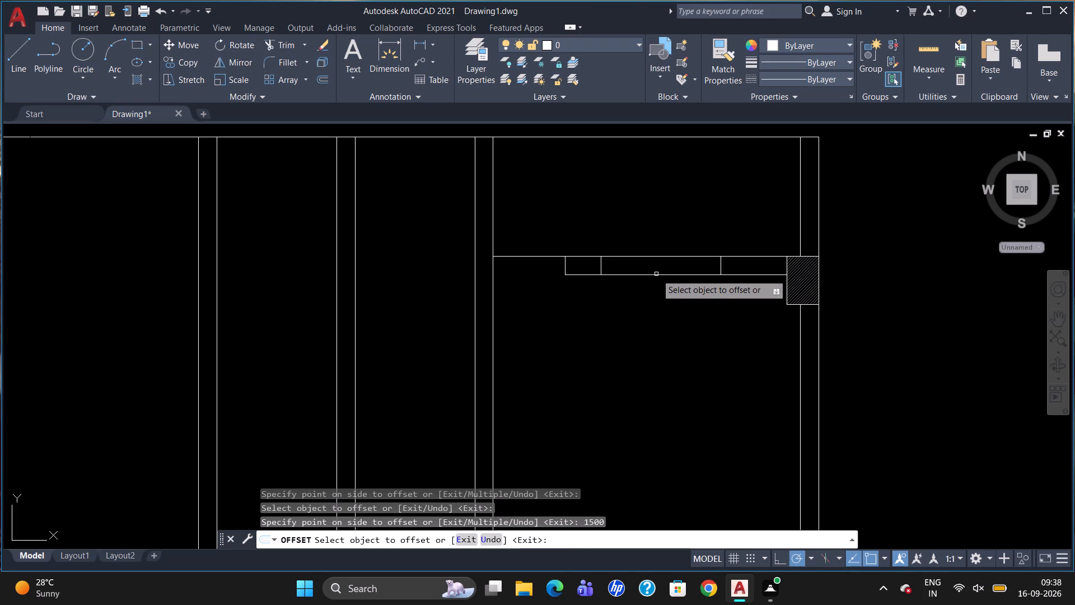
scroll(667, 206, down, 2)
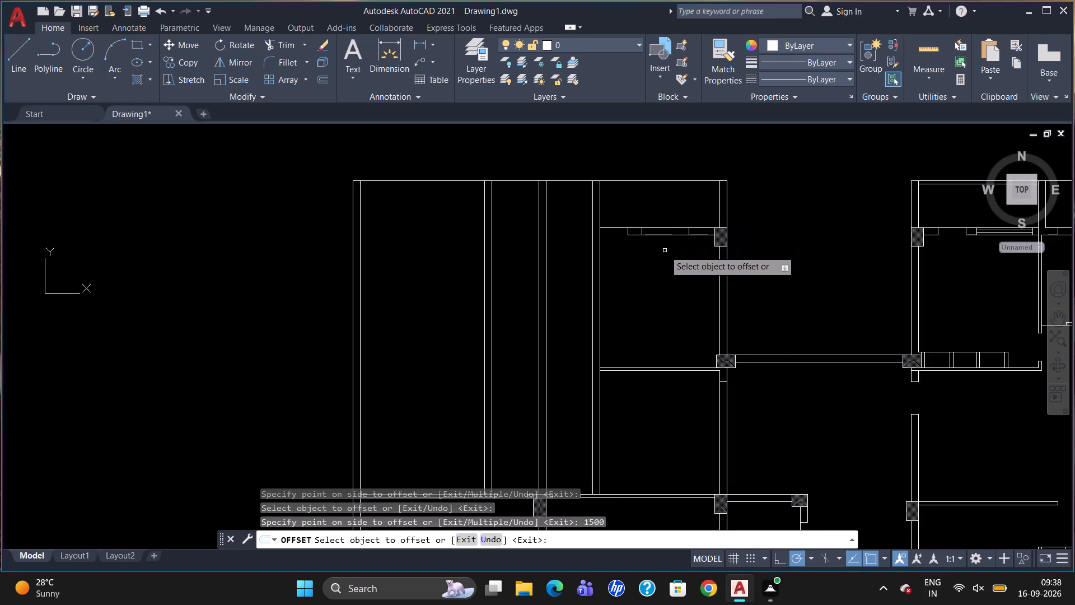
scroll(665, 252, up, 1)
key(Escape)
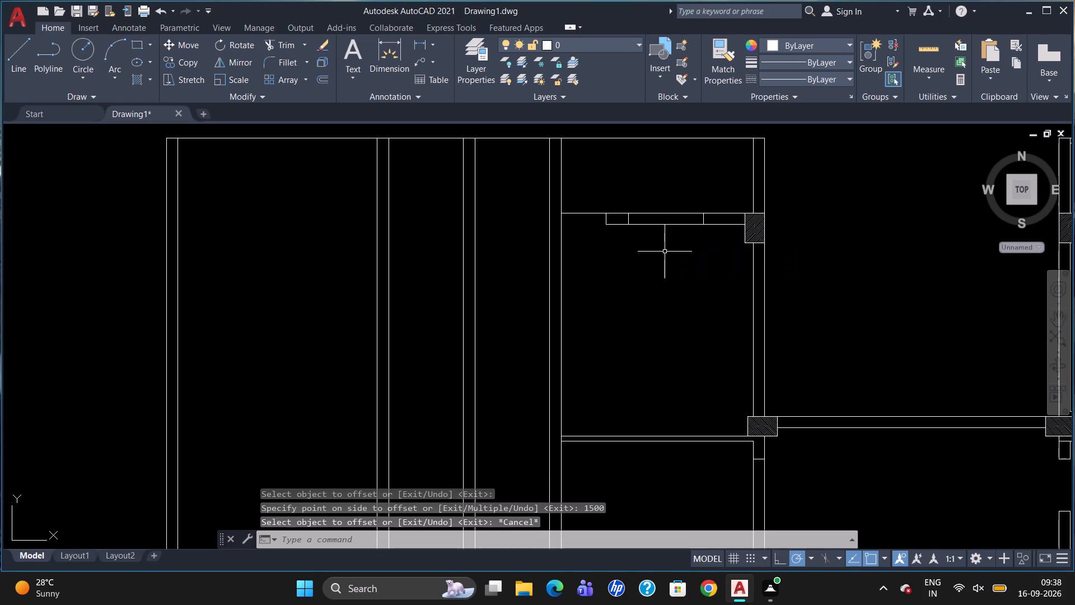
Draw a horizontal centre line between the midpoints of the two window jamb lines.
key(l)
key(Return)
scroll(627, 192, up, 2)
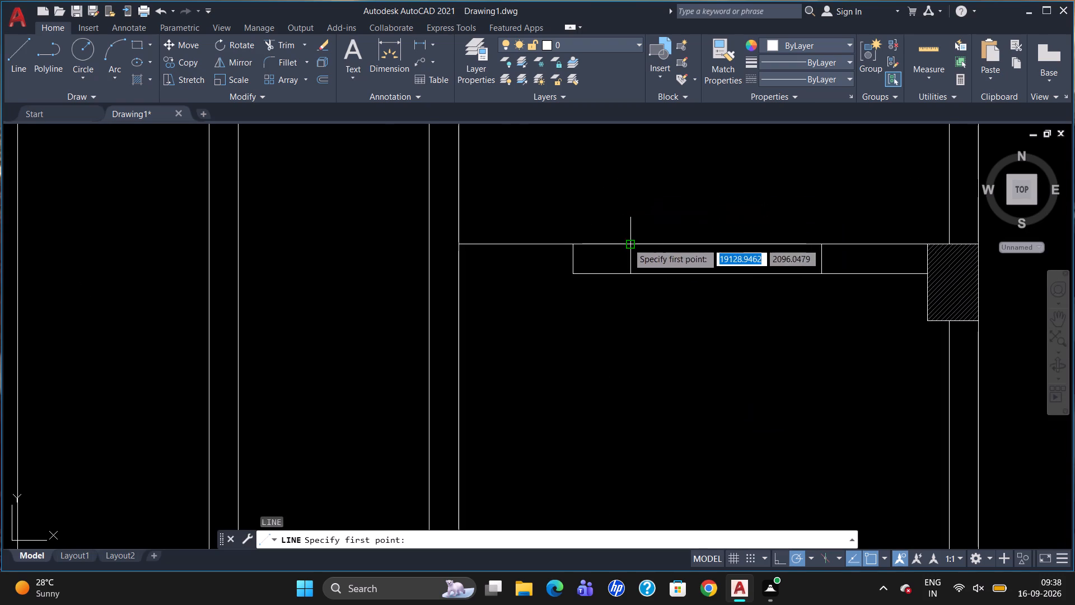
click(633, 255)
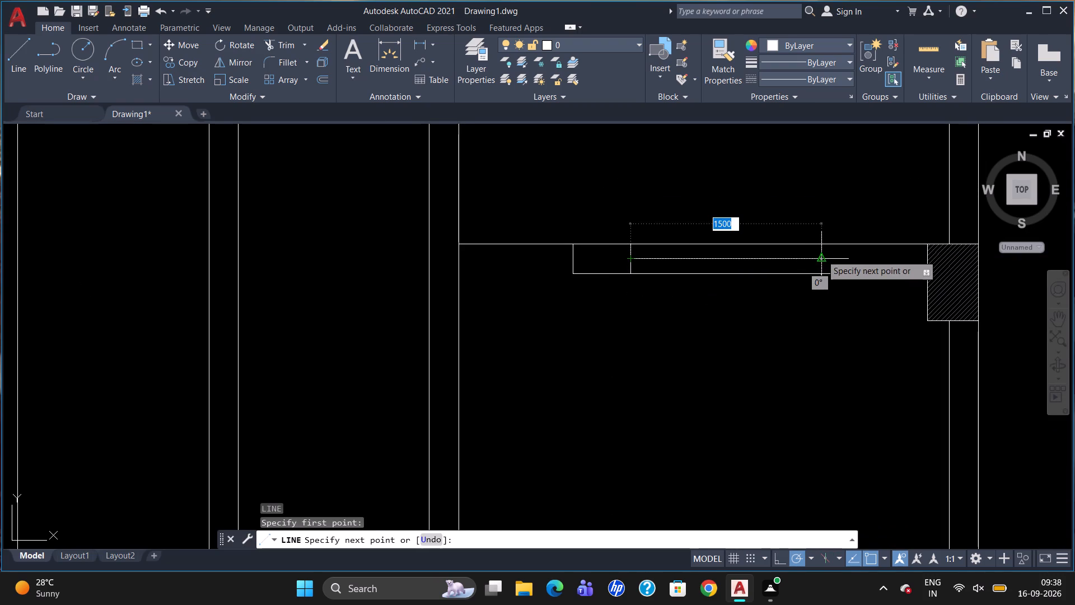
click(821, 255)
key(Escape)
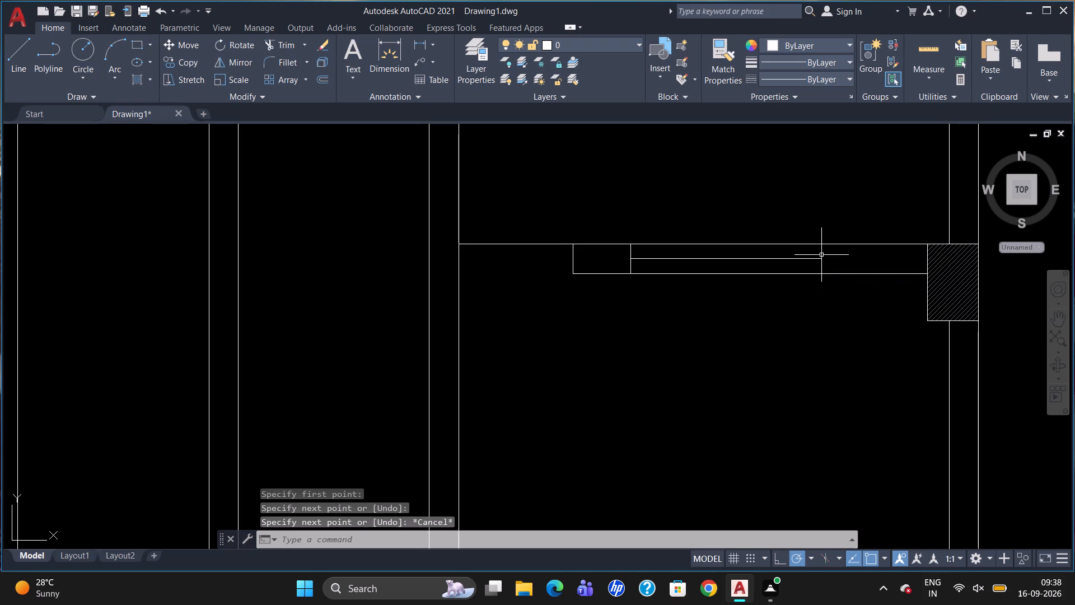
Offset the window's centre line 40 to both its south and north sides.
key(o)
key(Return)
text(40)
key(Return)
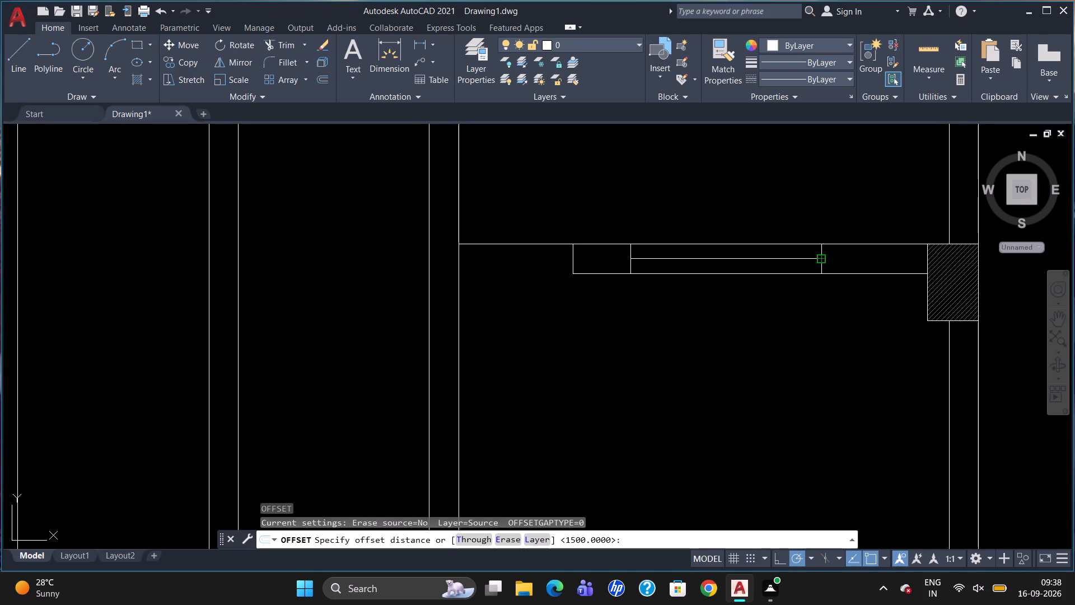
click(819, 258)
click(815, 268)
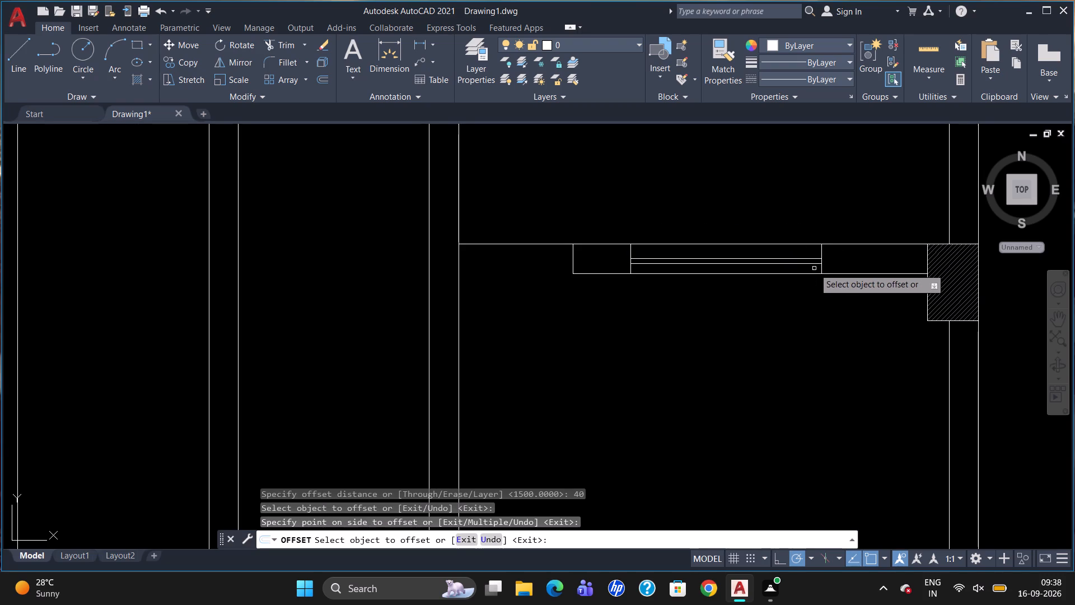
scroll(817, 267, up, 3)
click(815, 233)
click(815, 215)
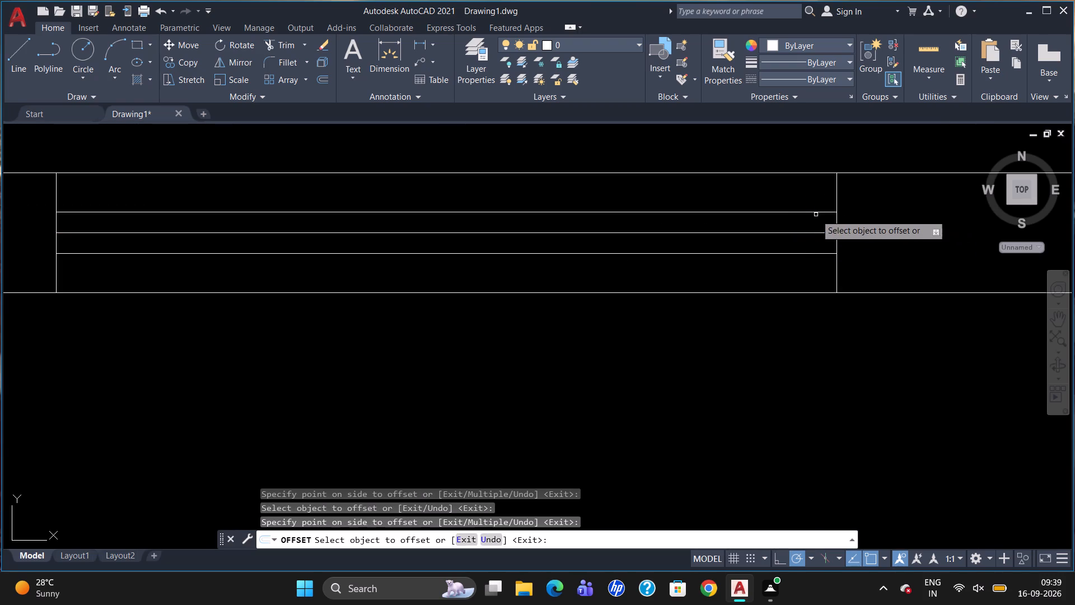
scroll(787, 230, down, 2)
key(Escape)
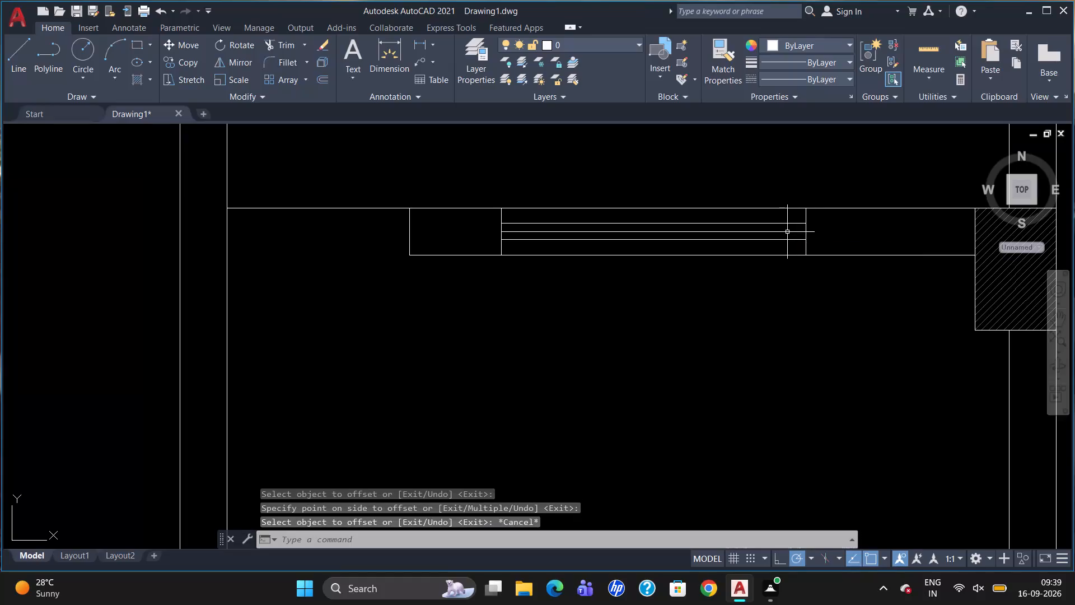
Delete the window's original centre line between the two offset lines.
click(787, 231)
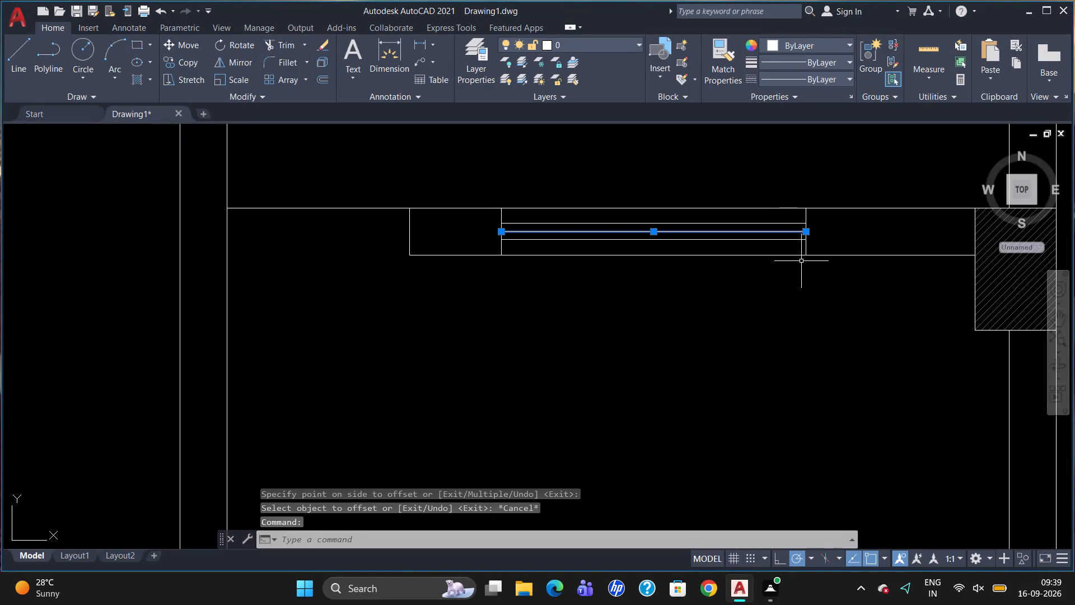
key(Delete)
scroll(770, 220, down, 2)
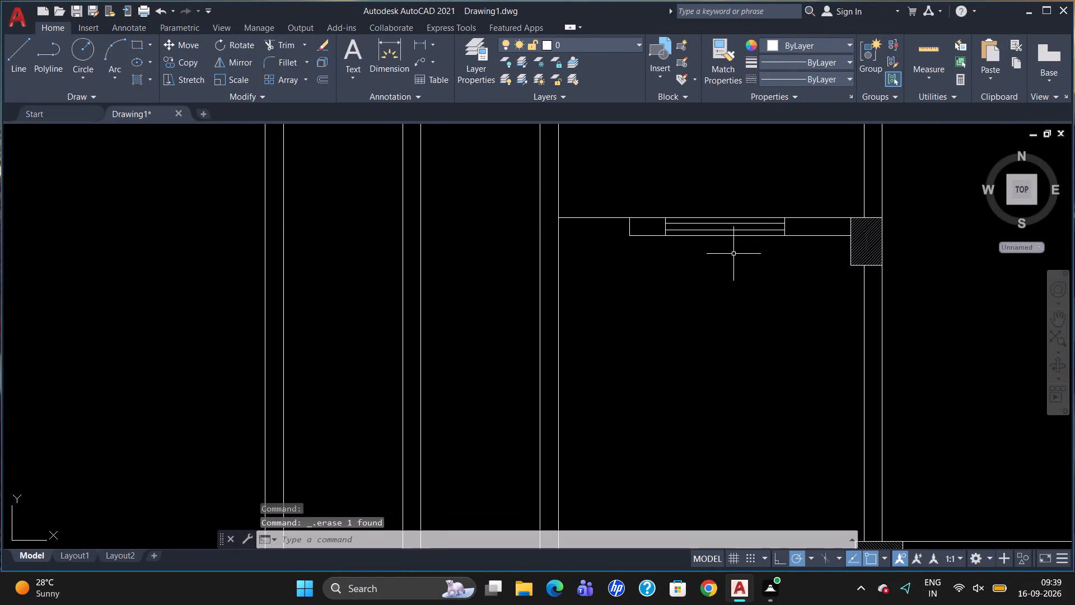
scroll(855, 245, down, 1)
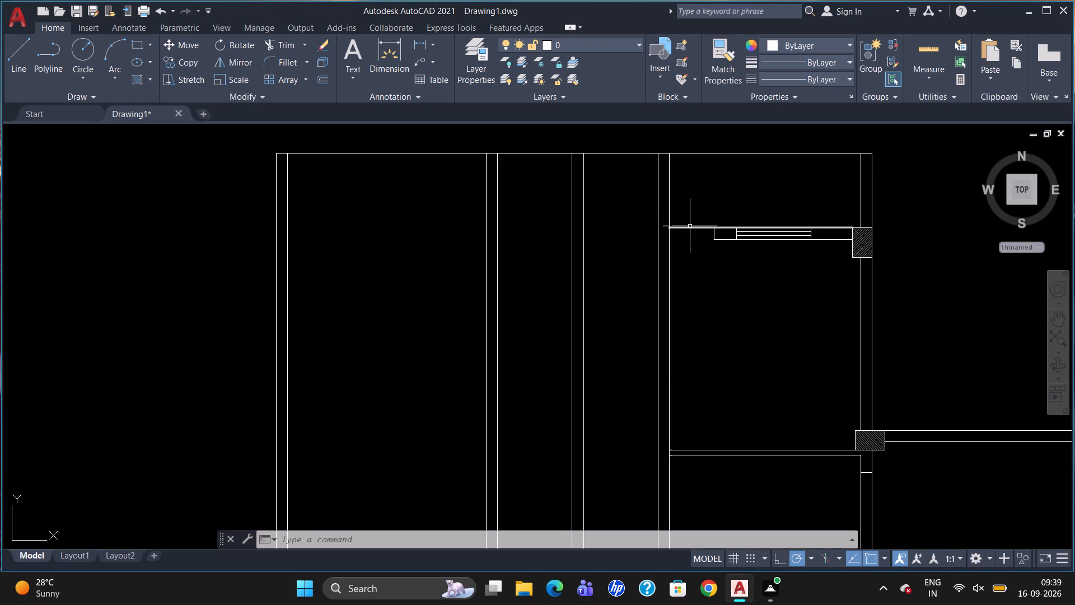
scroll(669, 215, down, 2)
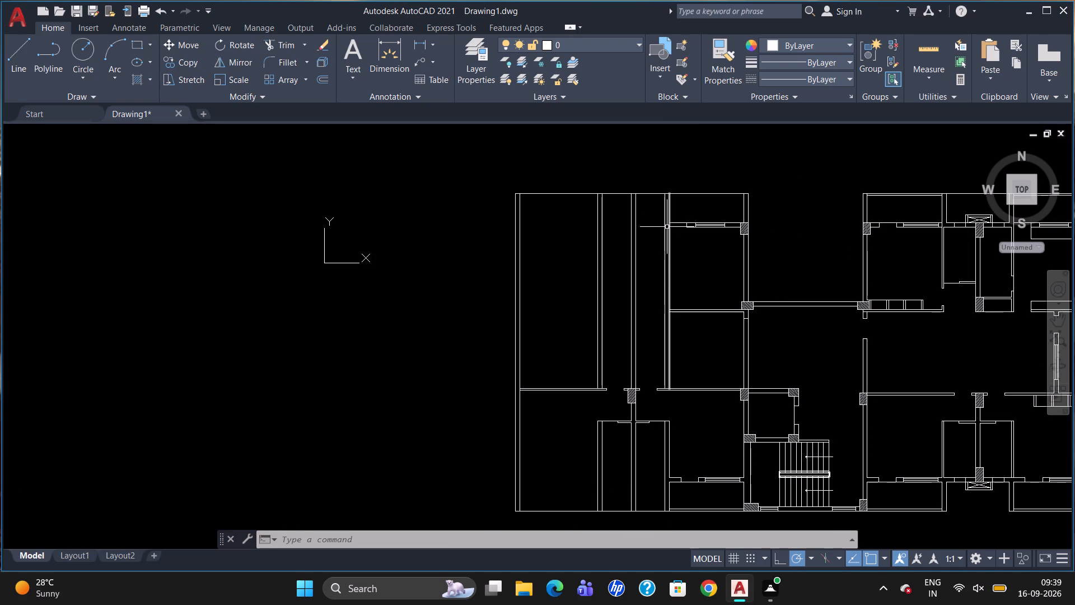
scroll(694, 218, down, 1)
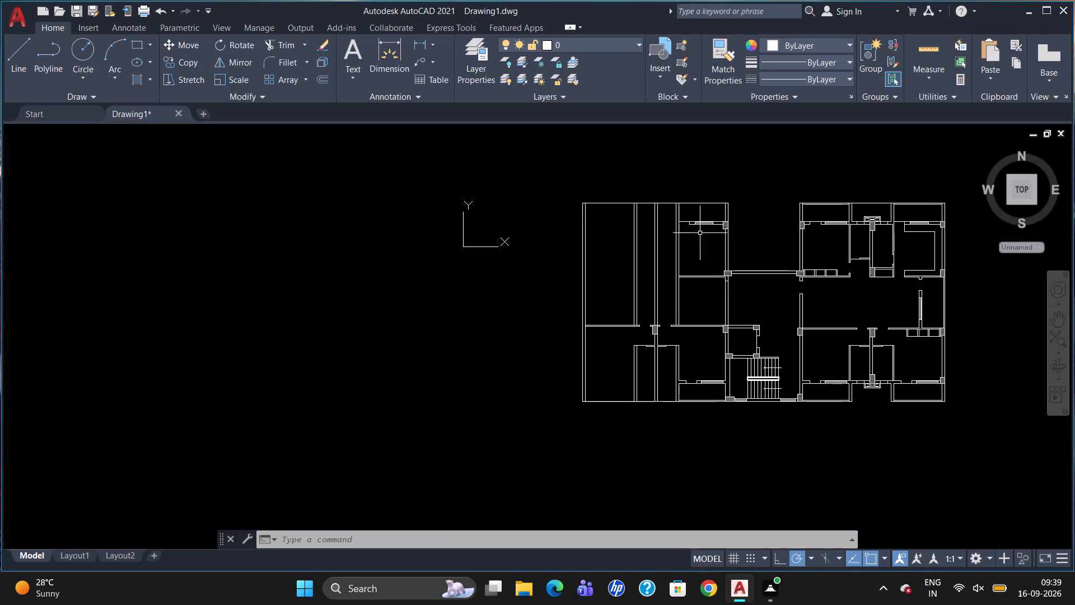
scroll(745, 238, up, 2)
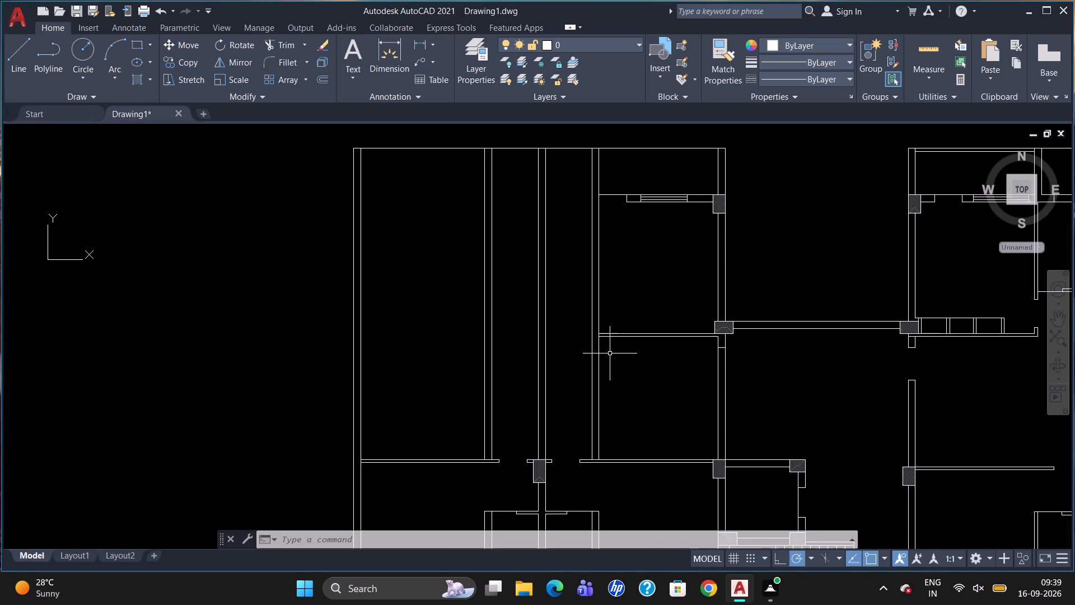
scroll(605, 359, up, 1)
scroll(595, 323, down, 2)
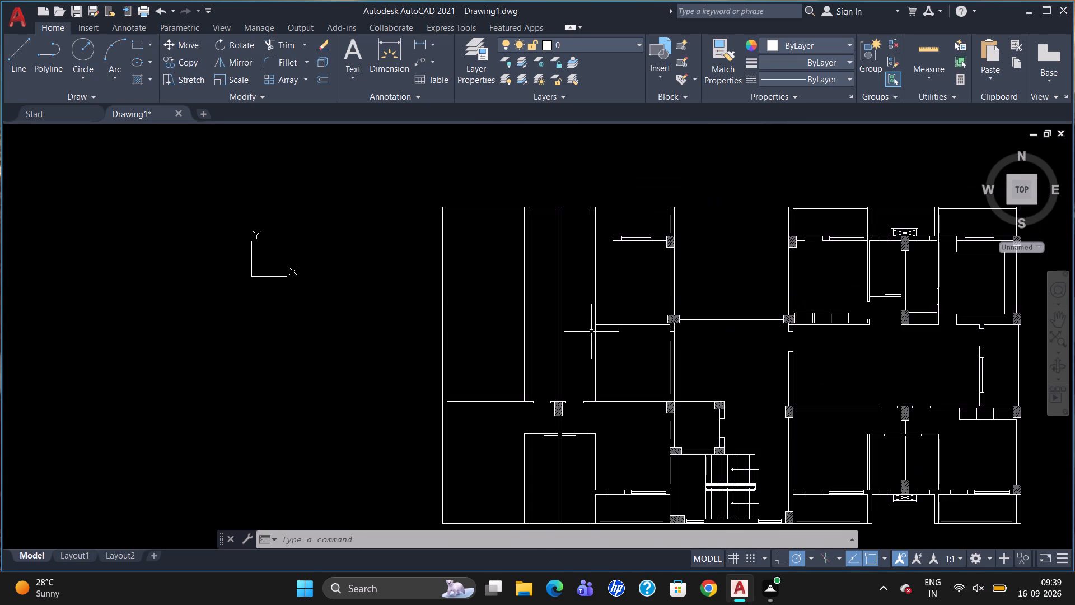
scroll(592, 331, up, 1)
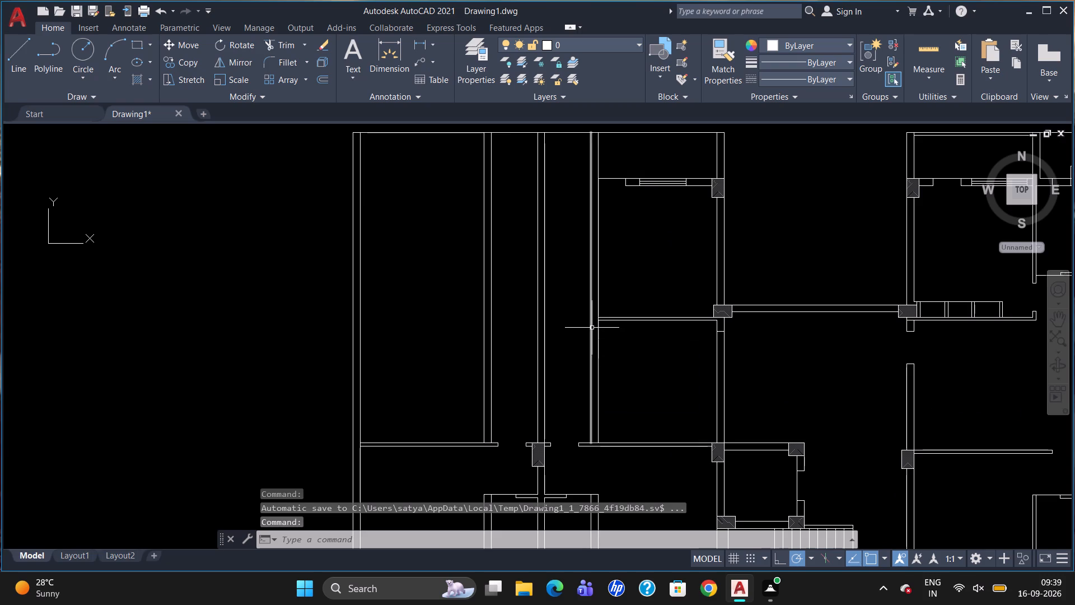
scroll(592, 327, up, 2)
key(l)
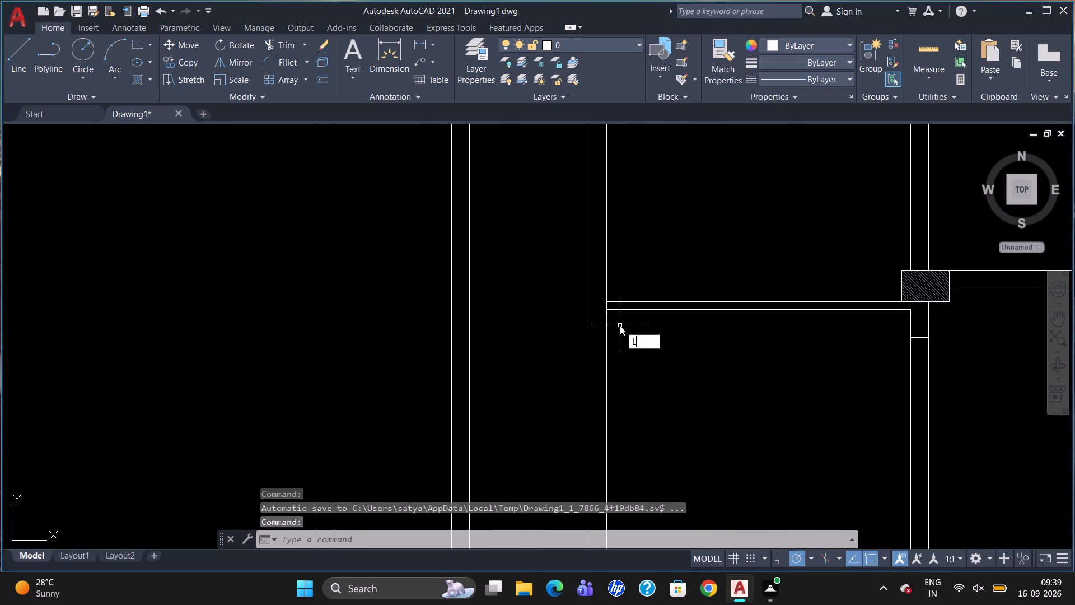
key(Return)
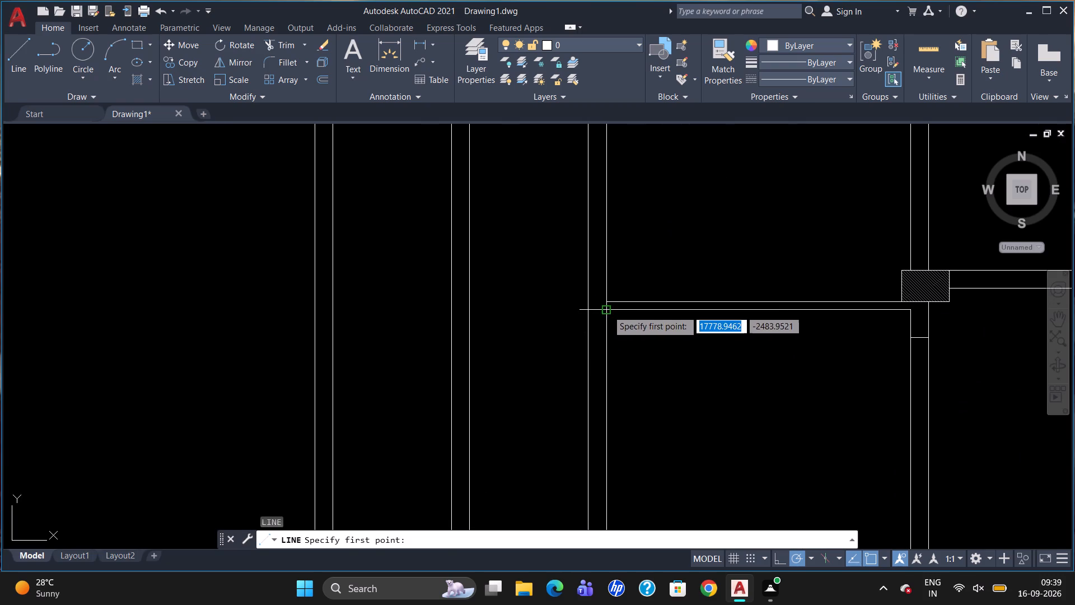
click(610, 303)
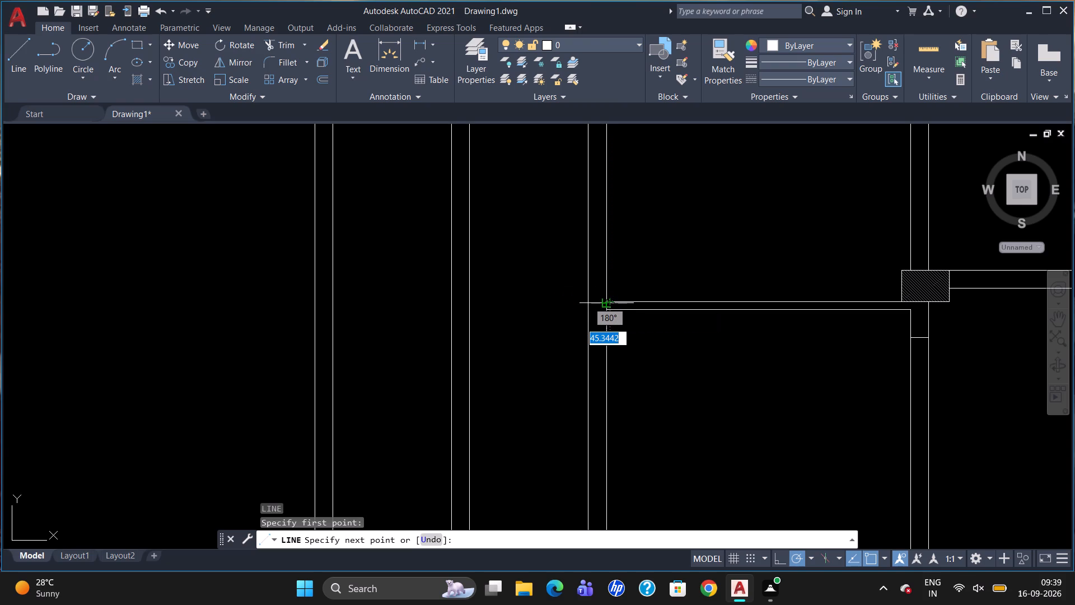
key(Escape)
Draw a 230 line west across the vertical wall from the west end of the room's 100 thick southern wall's lower line.
key(l)
key(Return)
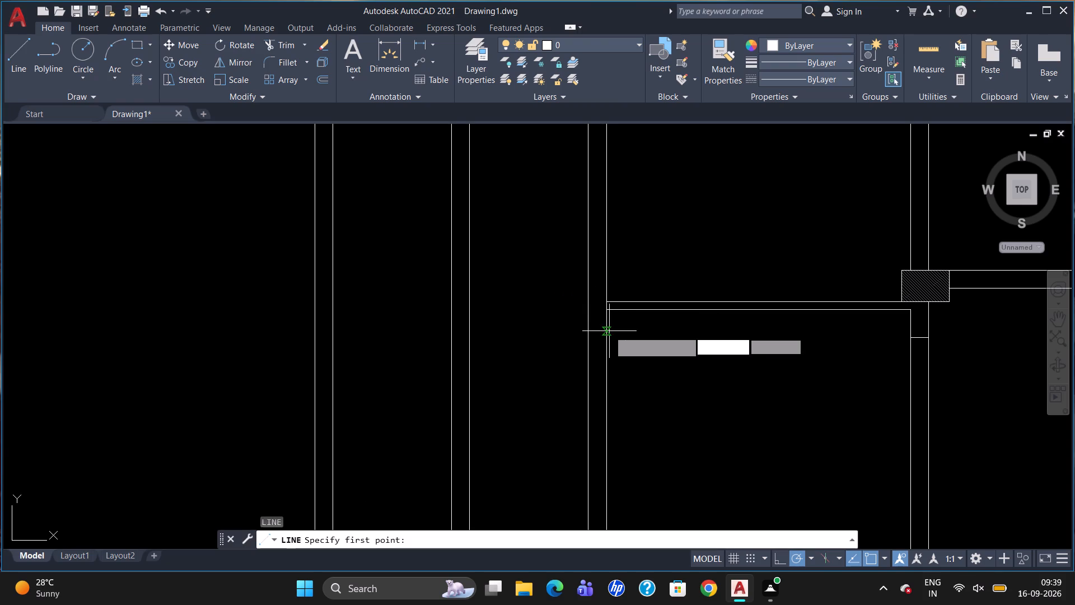
click(607, 311)
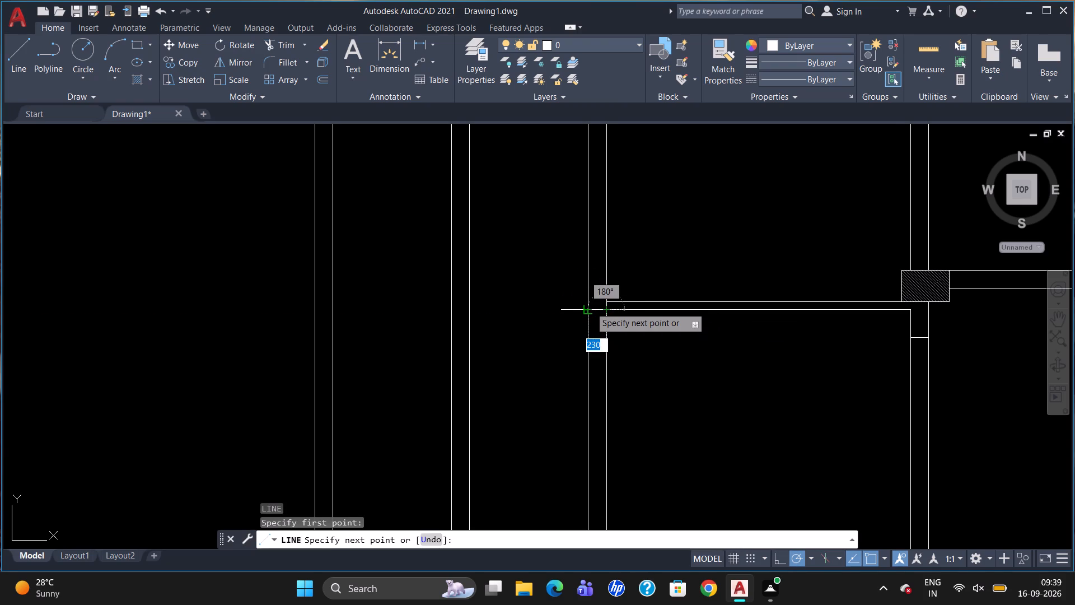
click(590, 308)
key(Escape)
Draw a second 230 line across the same vertical wall, starting 550 north of the first cross line's west end.
scroll(672, 324, down, 2)
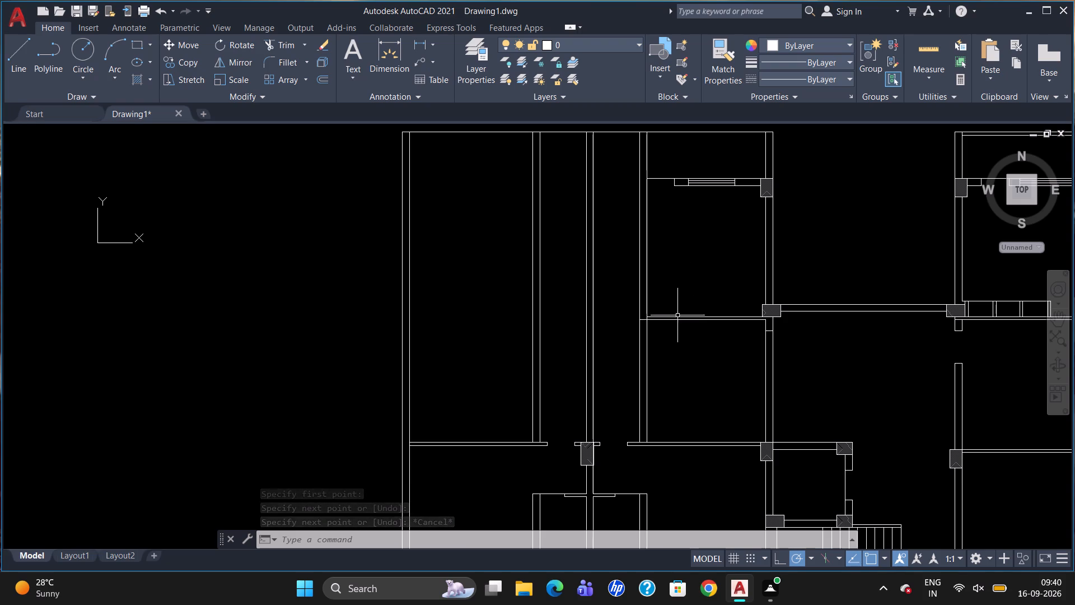
scroll(679, 322, up, 1)
key(l)
key(Return)
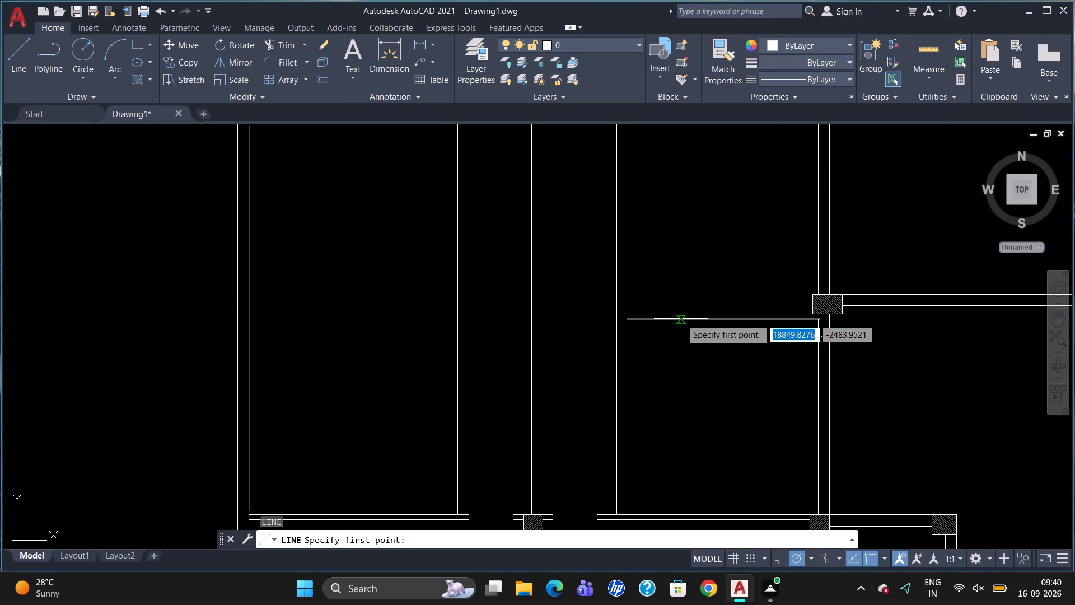
key(t)
key(k)
key(Return)
click(616, 318)
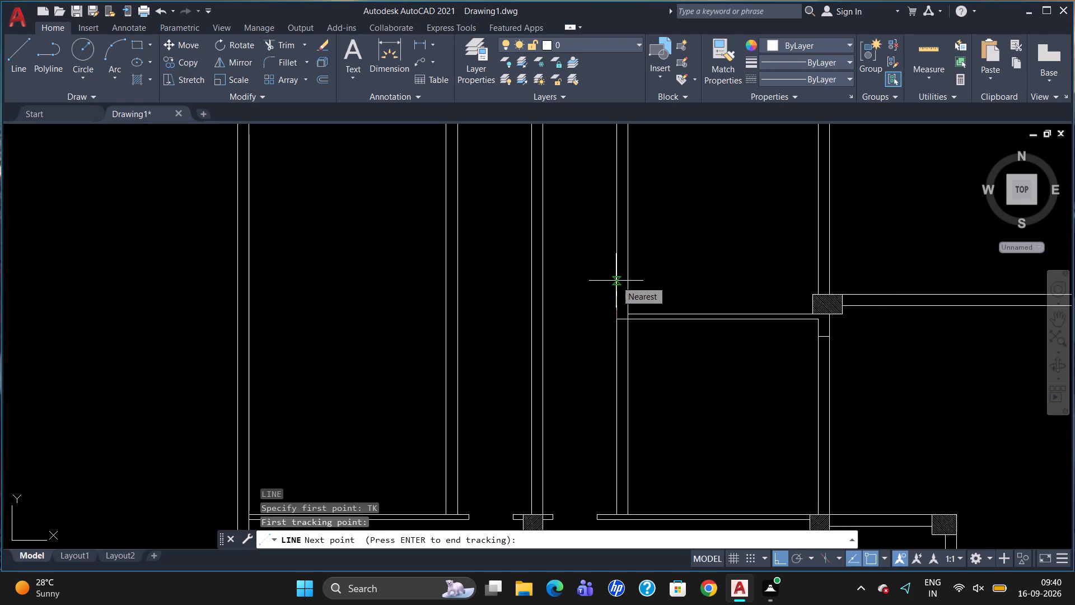
text(55)
key(0)
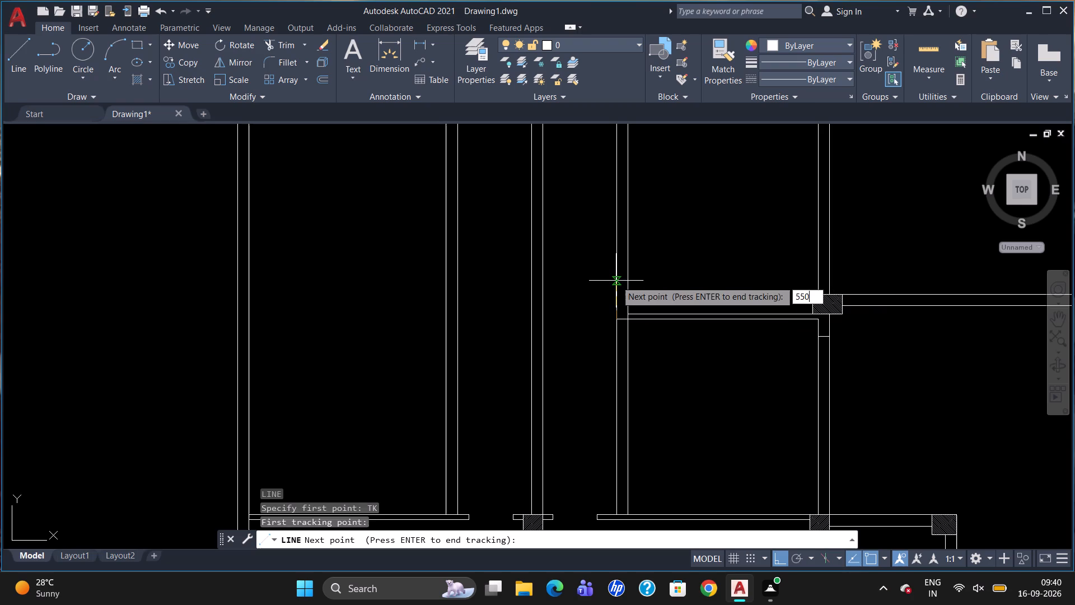
key(Return)
key(Return)
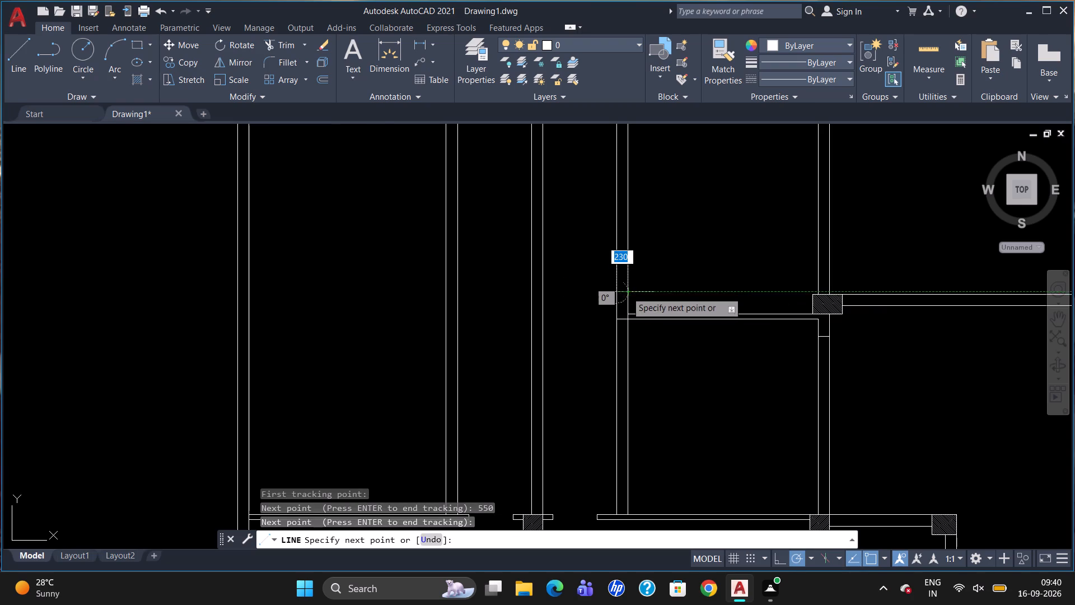
scroll(625, 290, up, 2)
click(630, 292)
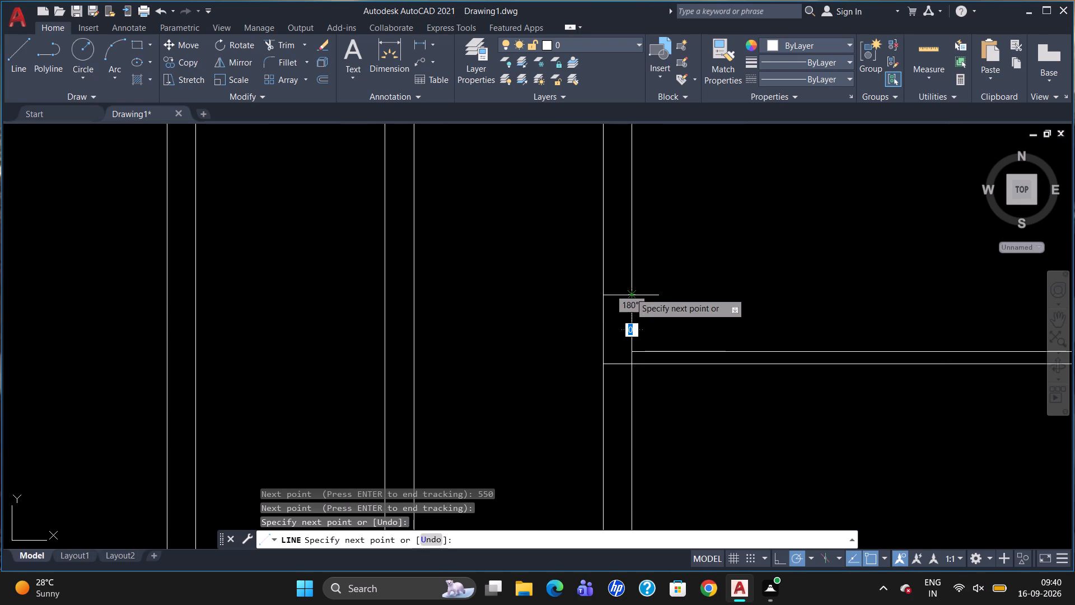
key(Escape)
Extend the window wall westward with a horizontal line from its north face to the west face of the third vertical wall.
scroll(642, 319, down, 2)
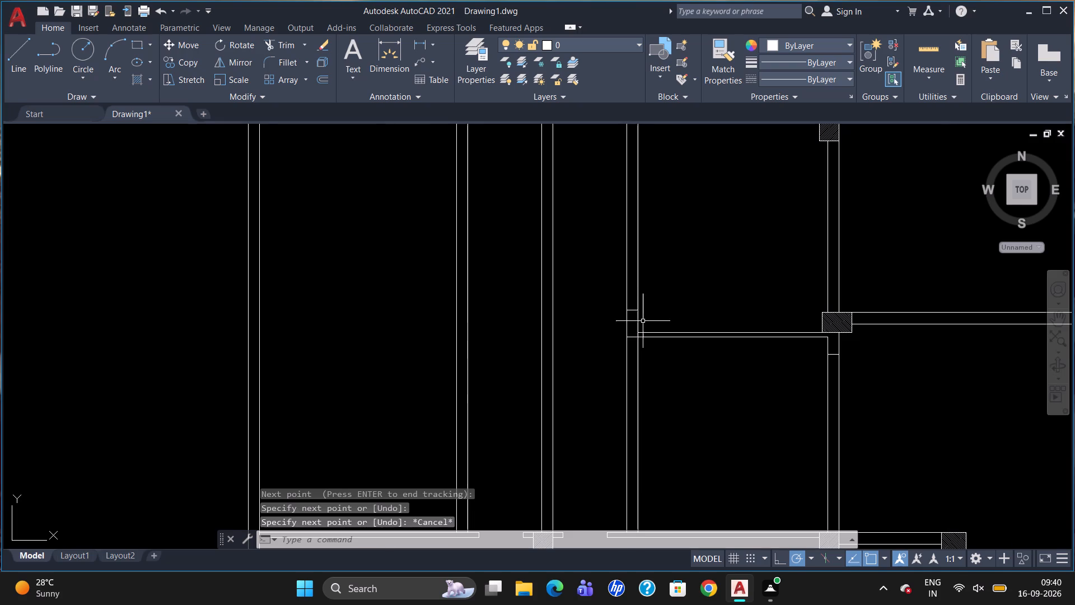
scroll(661, 303, down, 2)
scroll(674, 263, up, 1)
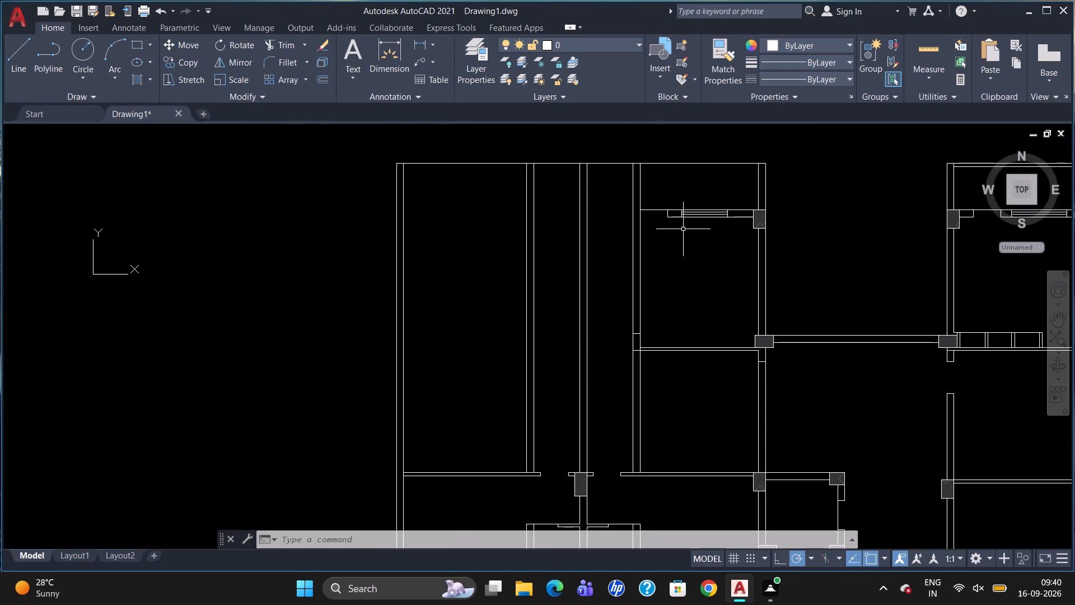
scroll(666, 193, up, 2)
key(l)
key(Return)
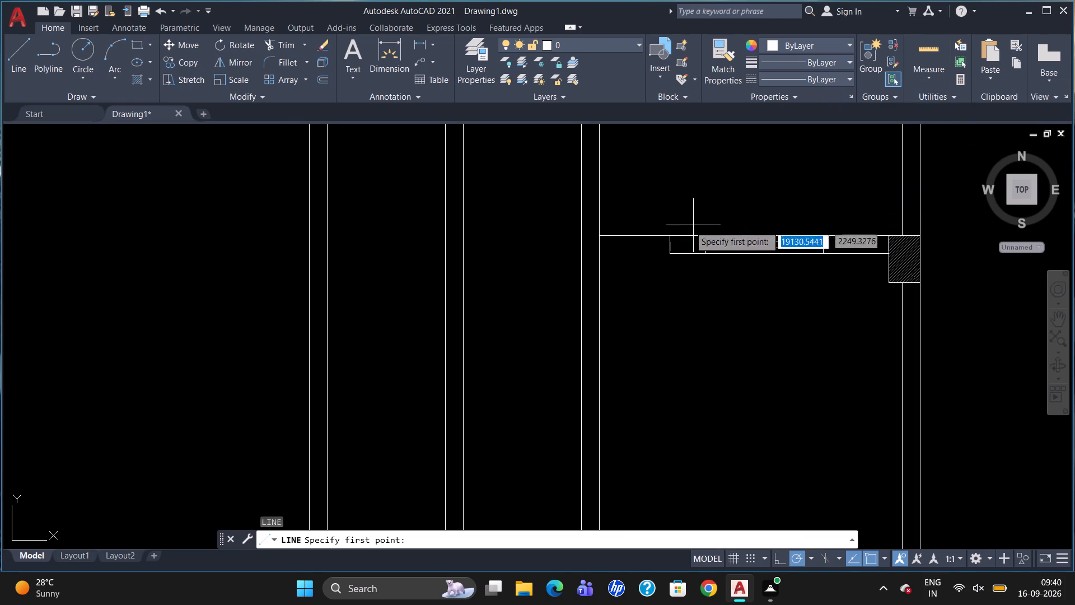
click(595, 236)
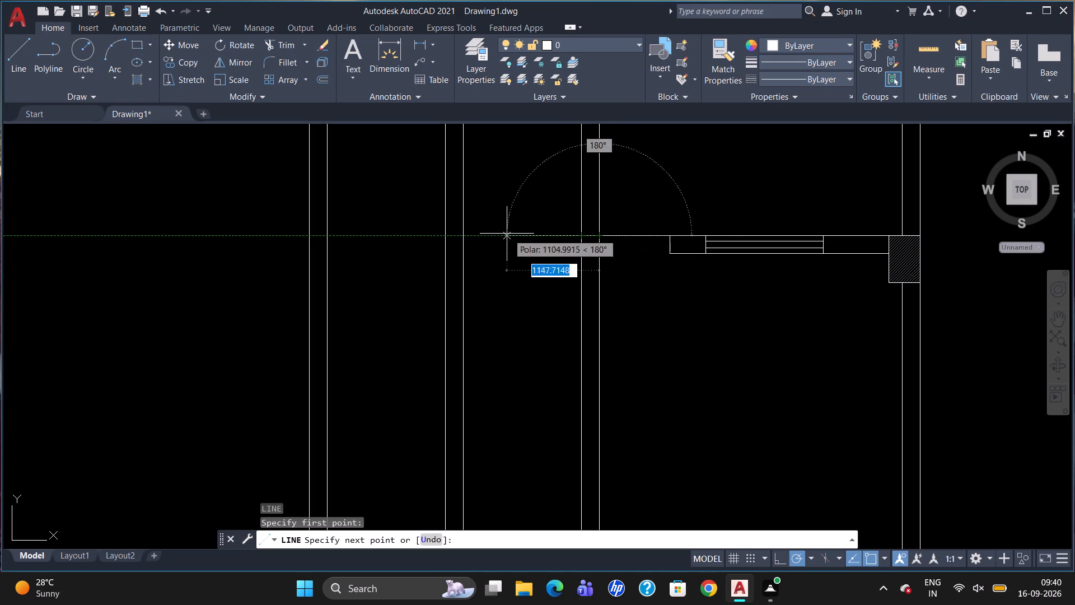
click(309, 235)
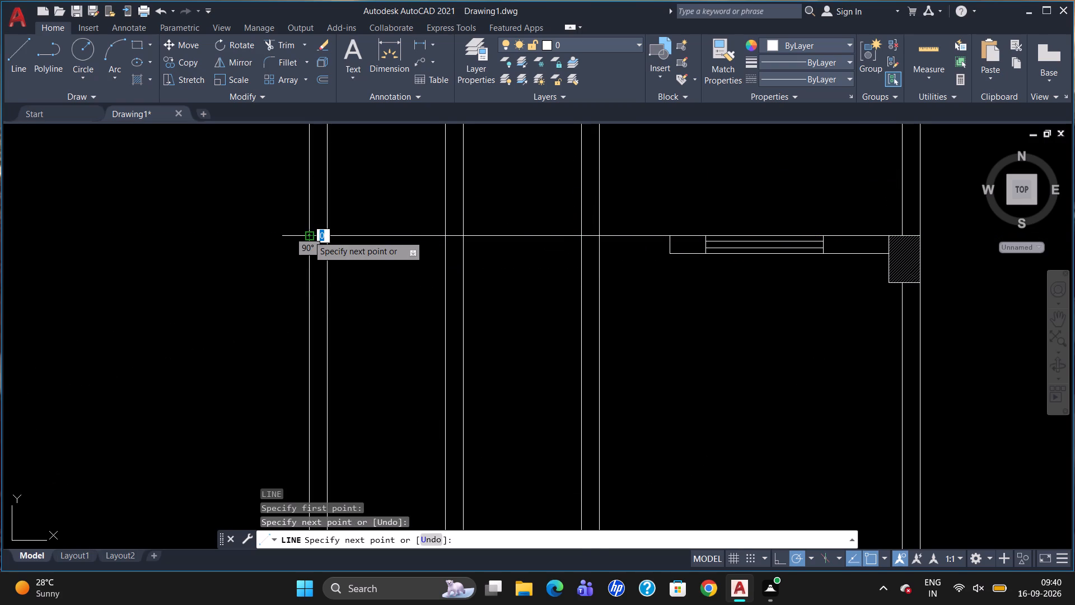
key(Escape)
Offset the new horizontal line 230 to the south to form the wall's other face.
key(o)
key(Return)
text(230)
key(Return)
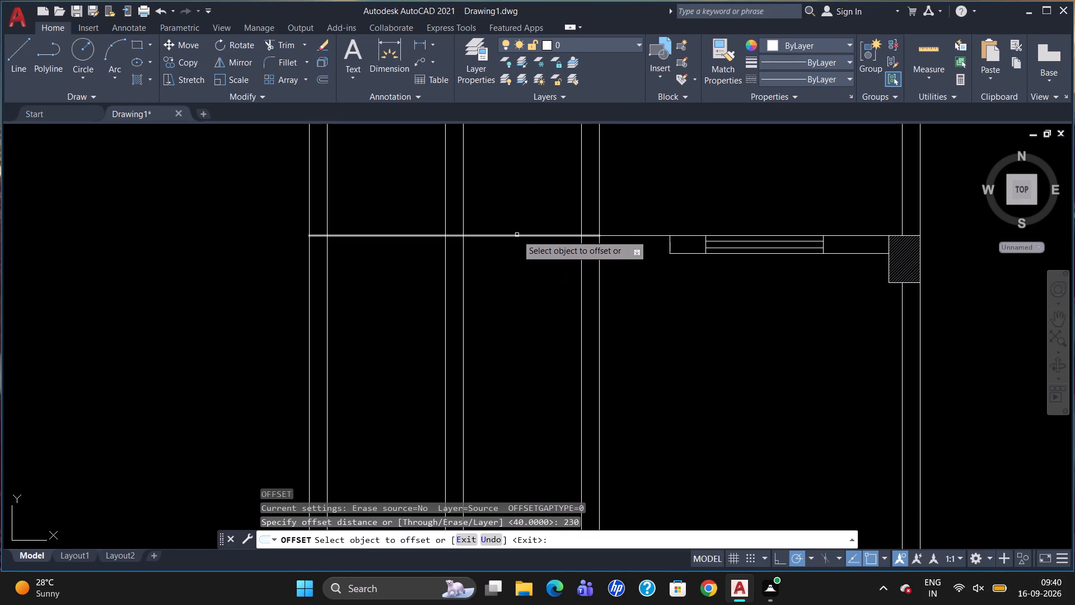
drag(517, 235, 516, 244)
click(508, 276)
key(Escape)
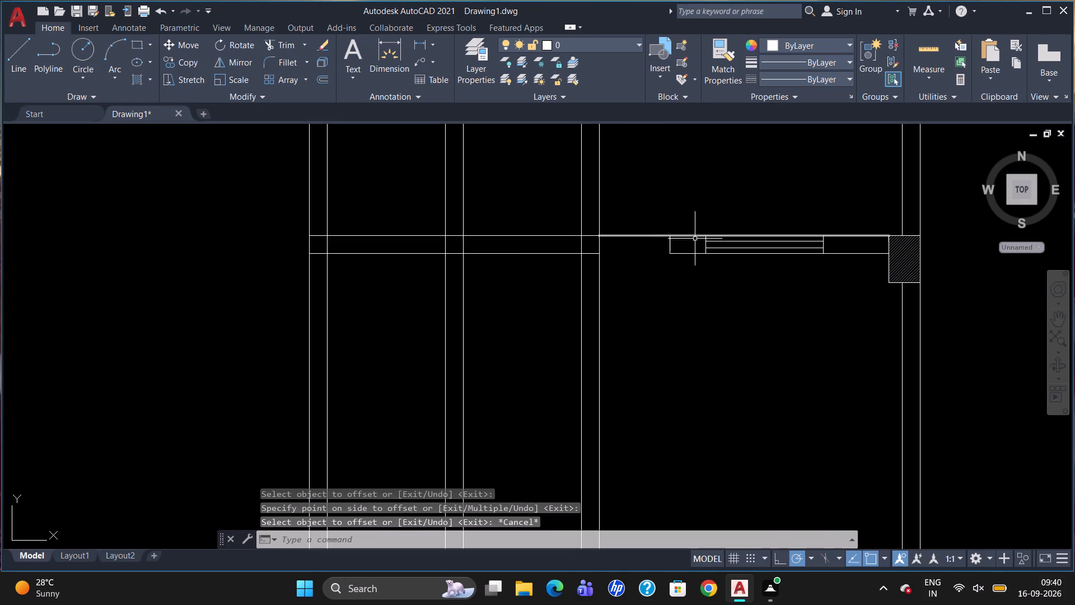
Break the vertical wall's east face line at the level of the northern short cross line.
scroll(693, 244, down, 2)
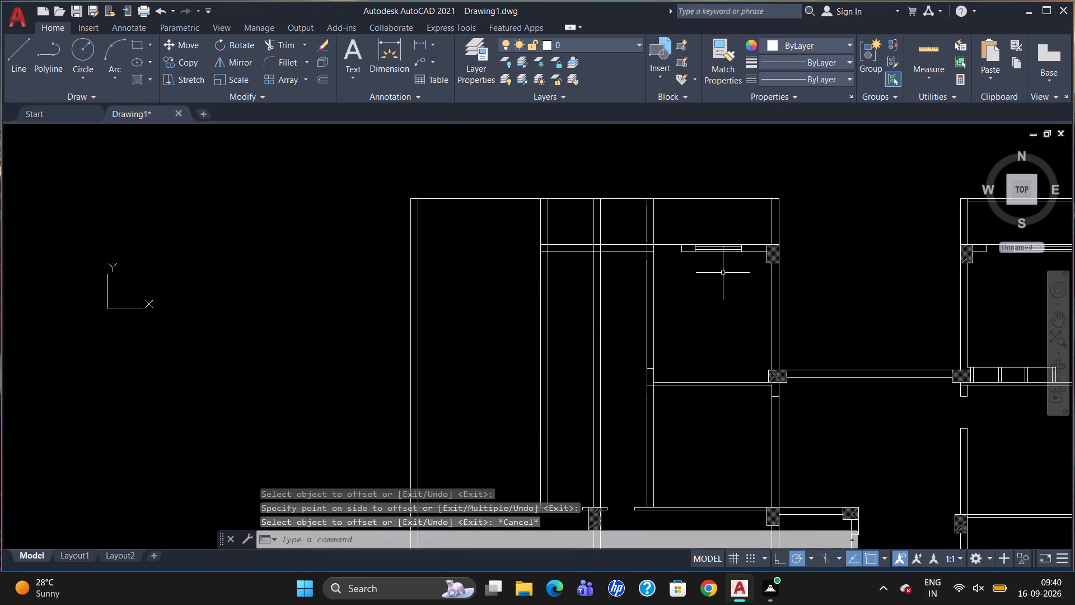
scroll(722, 273, up, 2)
scroll(650, 301, down, 1)
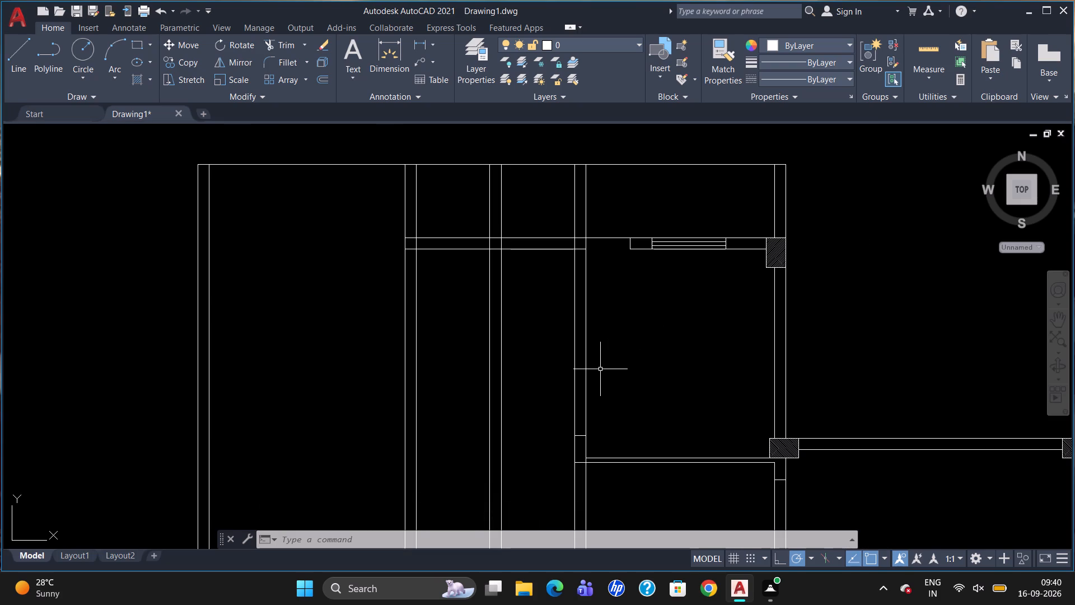
text(BR)
click(632, 412)
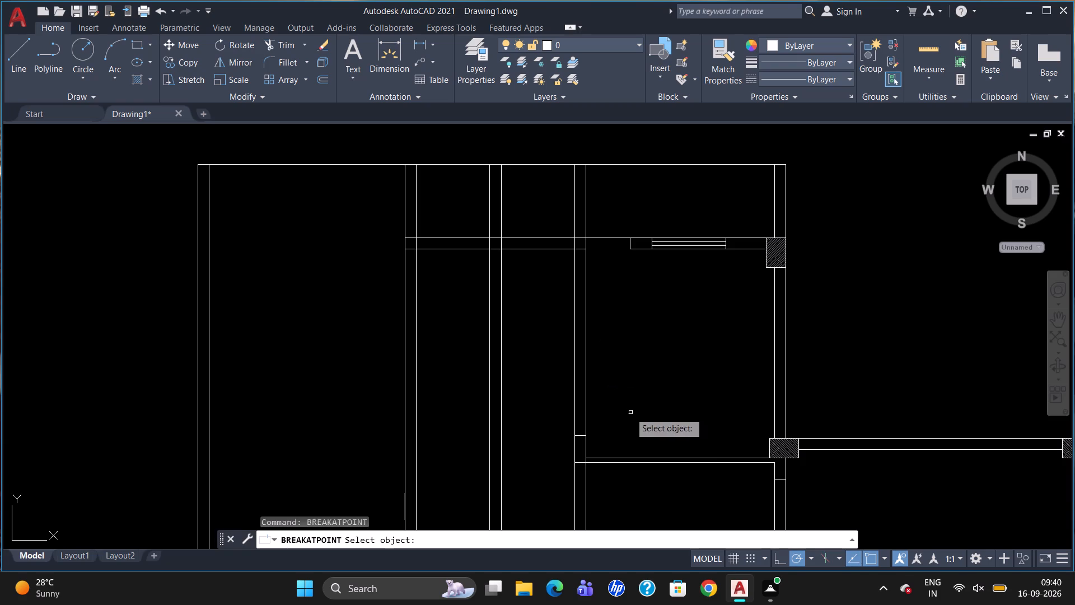
click(584, 412)
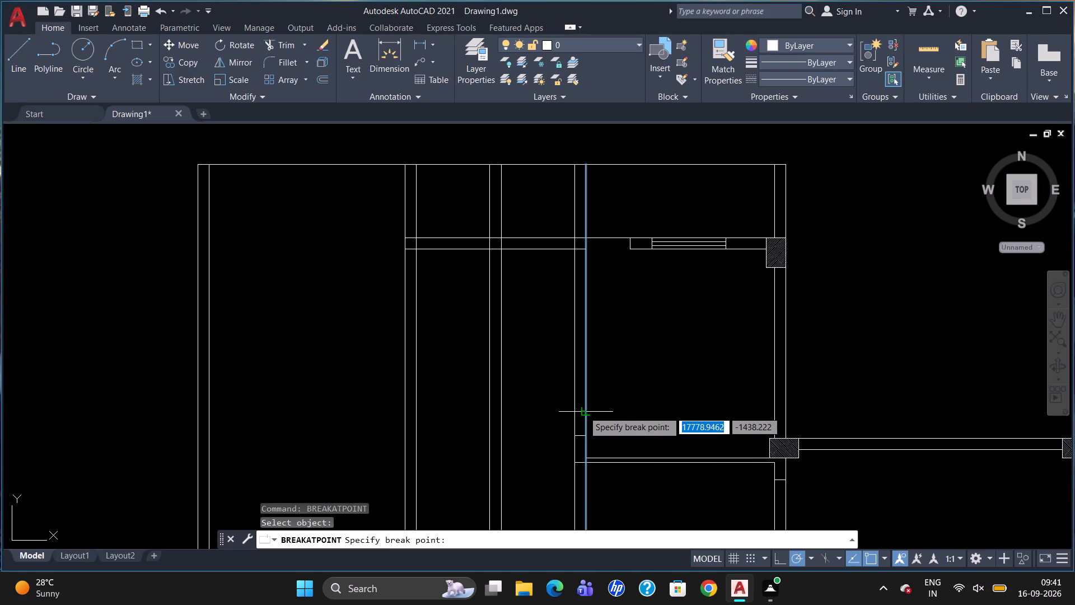
click(573, 436)
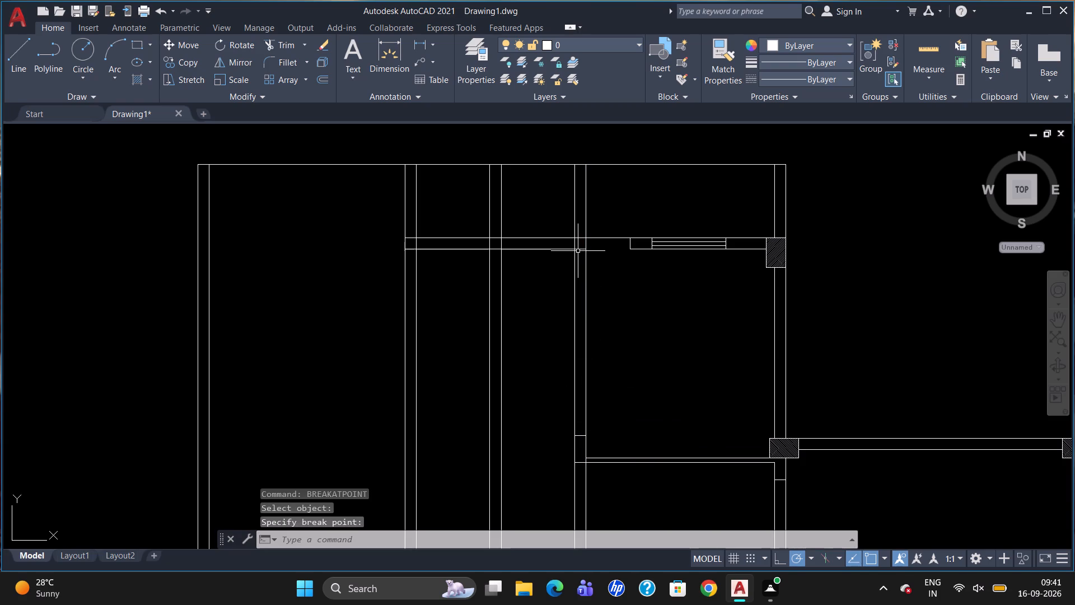
Break the vertical wall's west face line where it meets the window wall's extended south face.
text(BR)
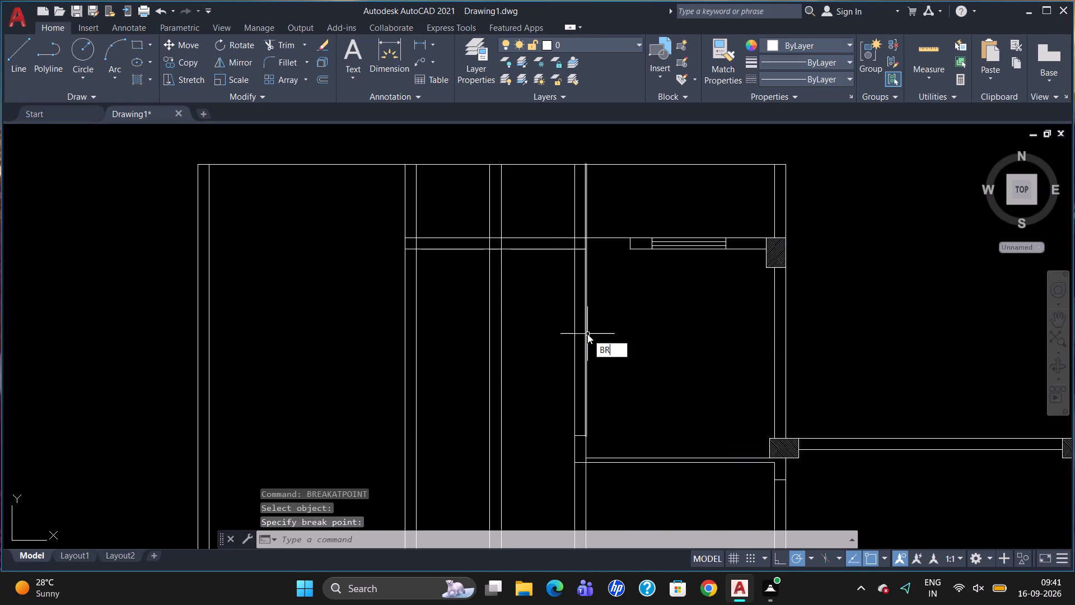
click(609, 375)
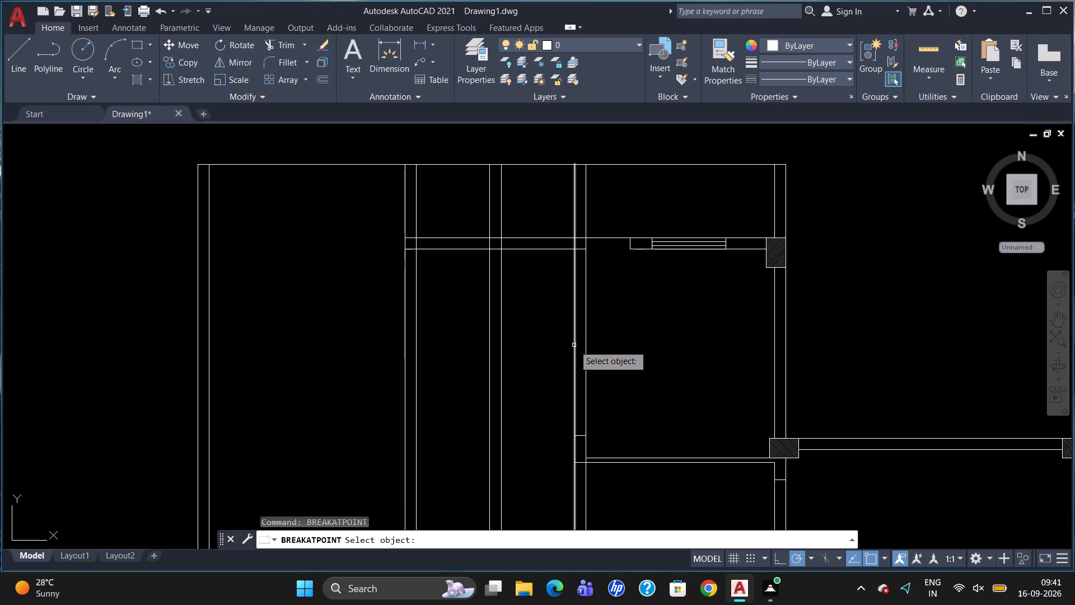
click(574, 345)
click(572, 247)
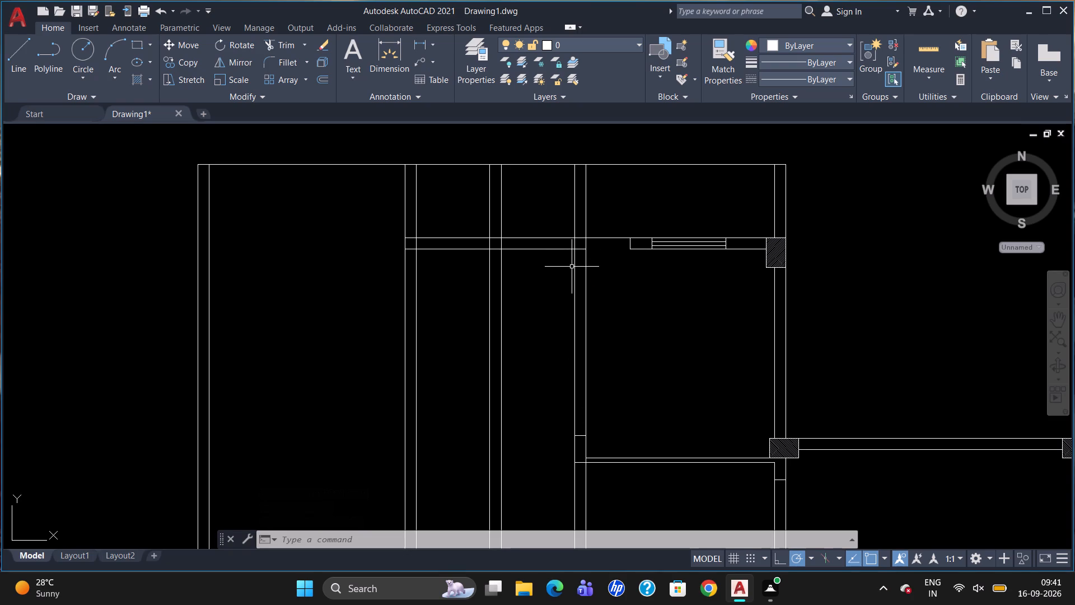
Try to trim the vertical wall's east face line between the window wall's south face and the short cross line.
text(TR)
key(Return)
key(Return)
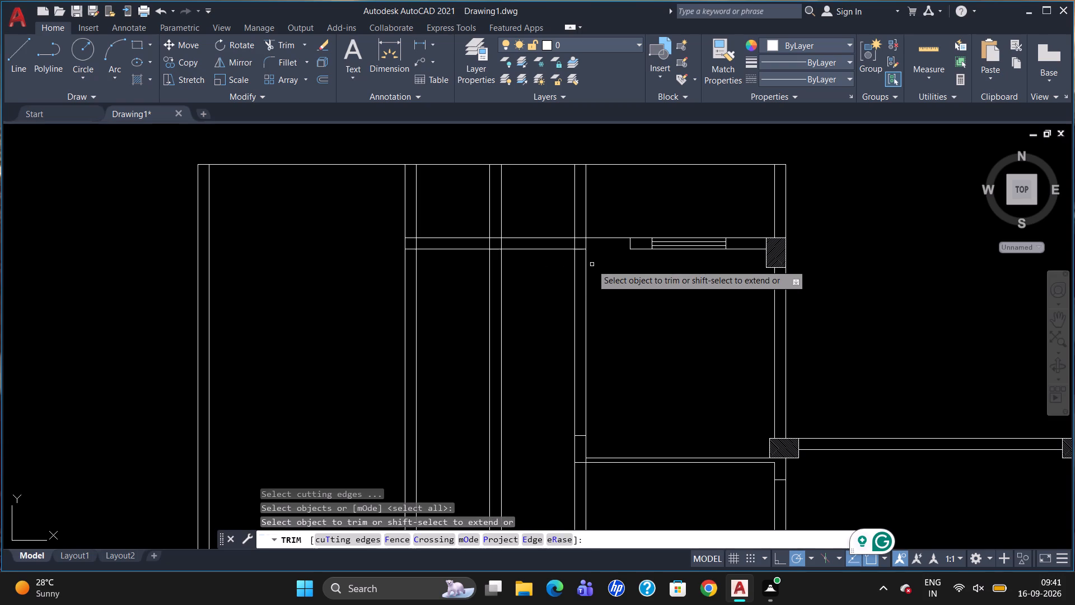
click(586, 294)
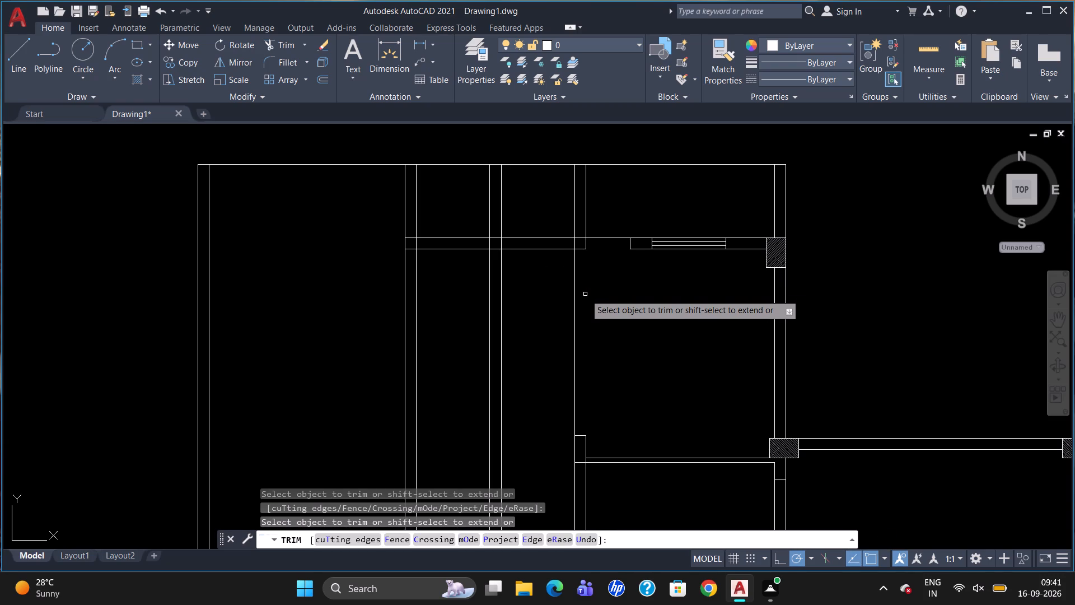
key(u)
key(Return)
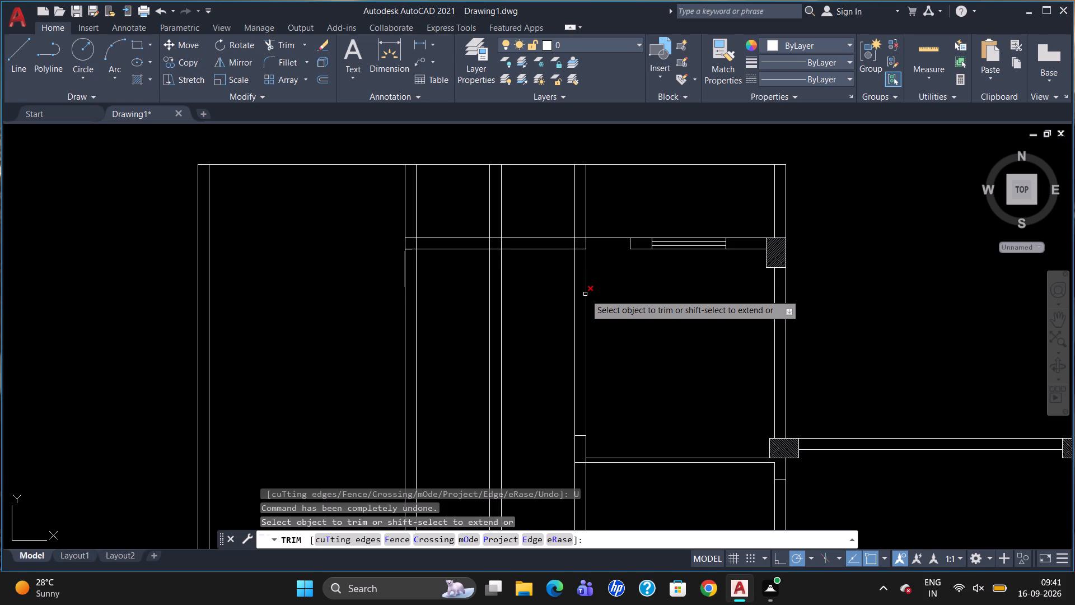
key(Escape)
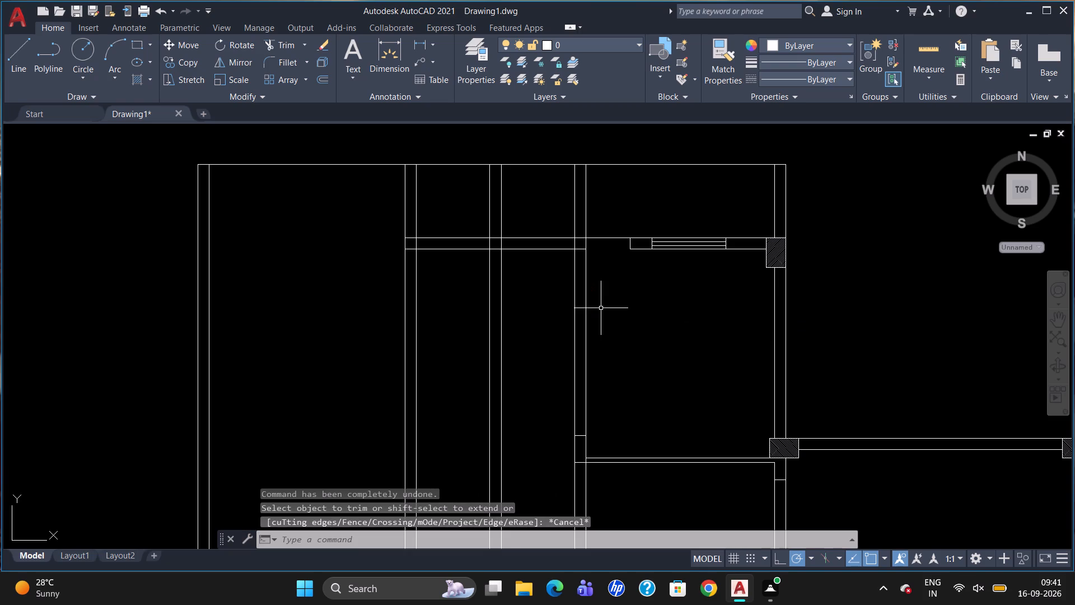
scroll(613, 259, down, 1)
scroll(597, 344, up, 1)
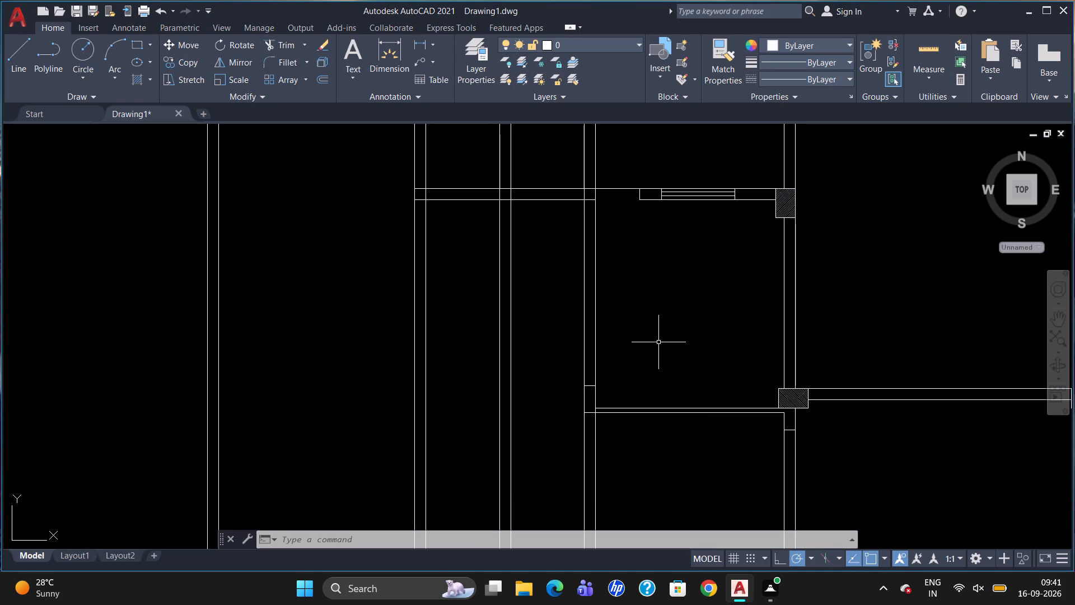
Break the vertical wall's east face line where it meets the window wall's extended south face.
text(BR)
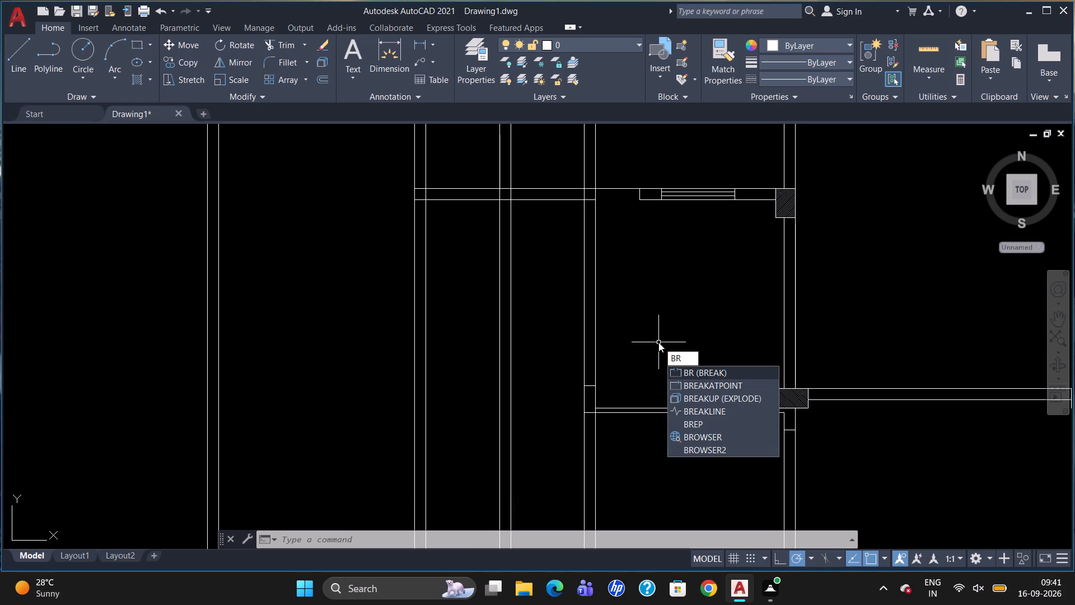
click(677, 384)
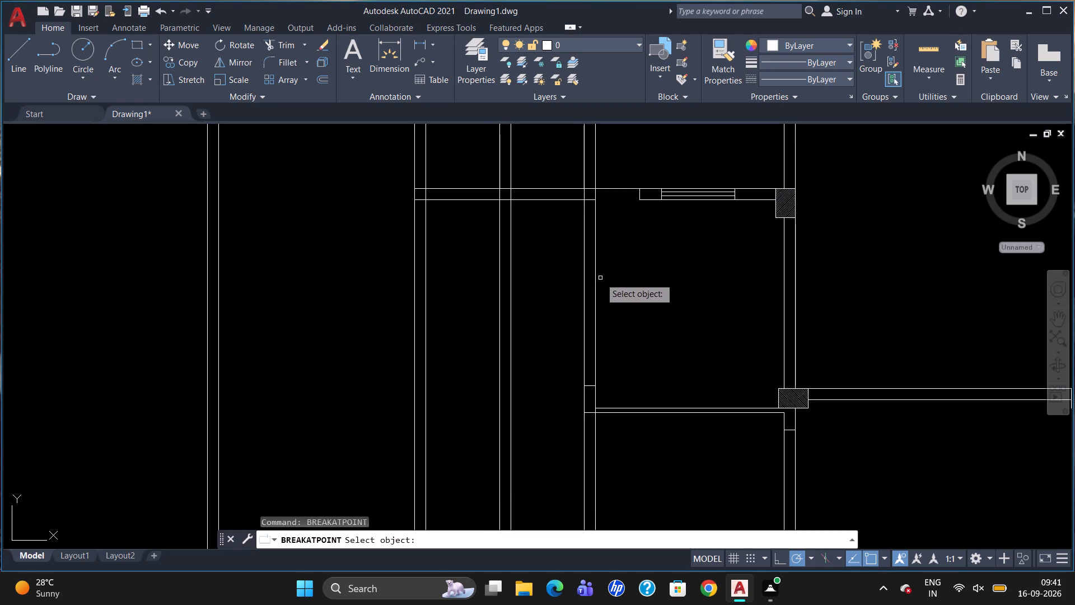
click(596, 276)
click(592, 197)
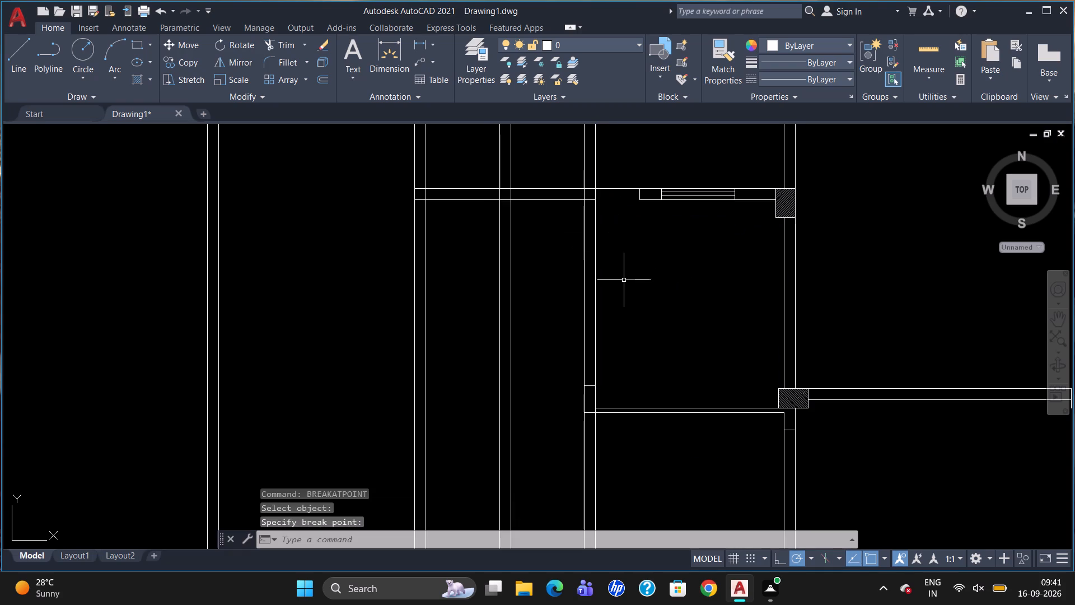
Trim the vertical wall's west face line between the window wall's south face and the northern short cross line.
text(TR)
key(Return)
key(Return)
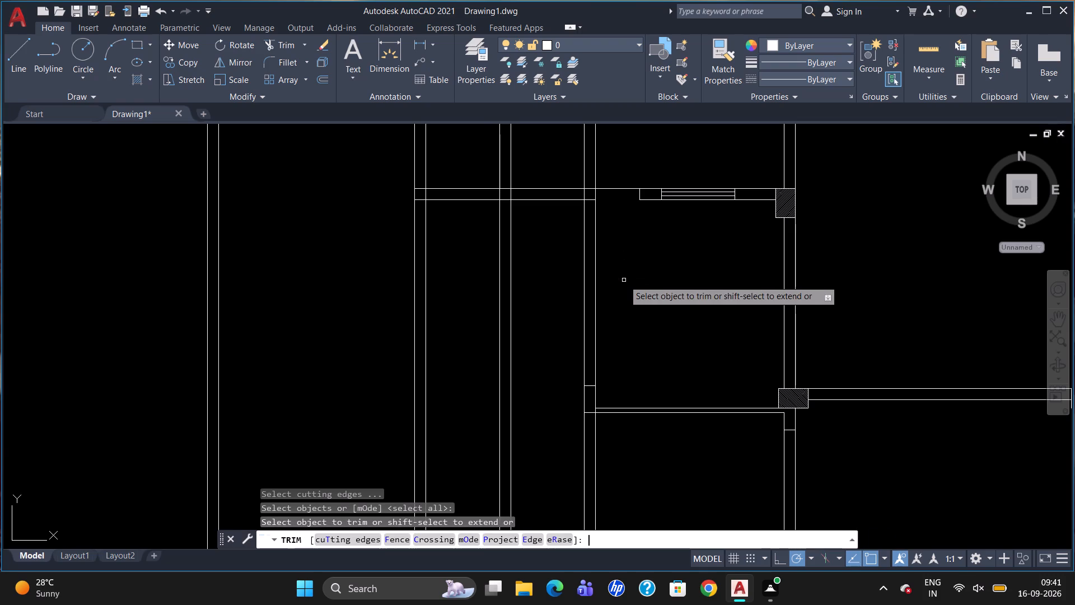
click(584, 308)
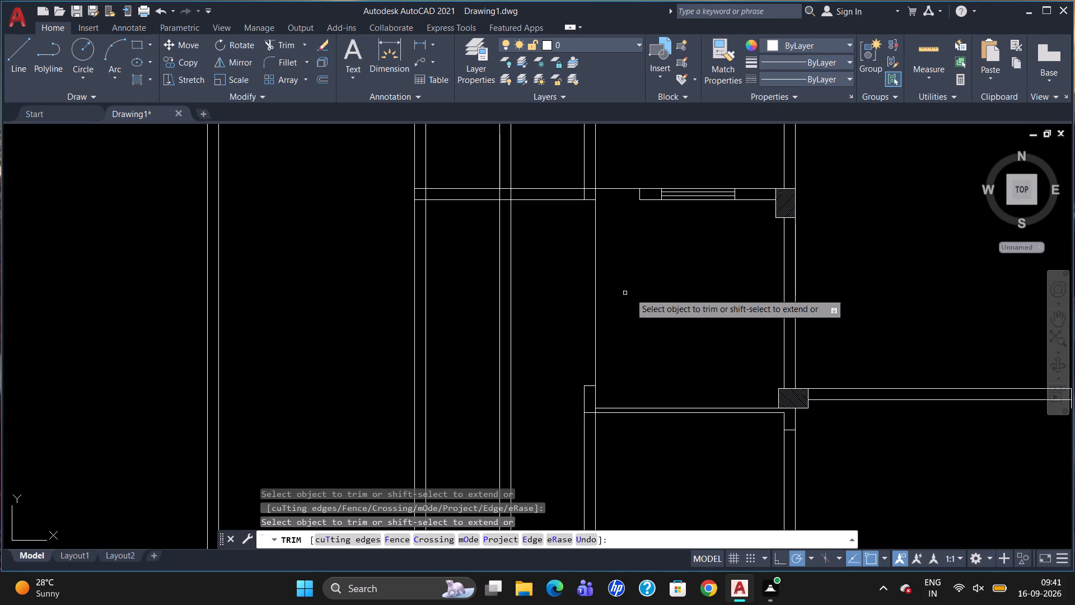
key(Escape)
Offset the room's west wall east face line 100 to the west to form a thinner wall.
key(o)
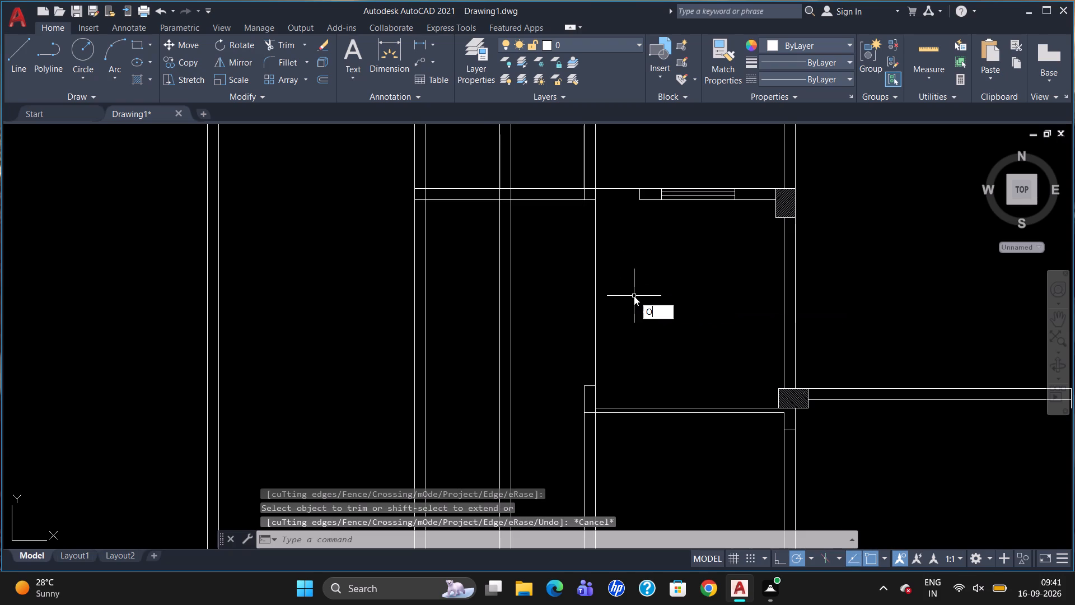
key(Return)
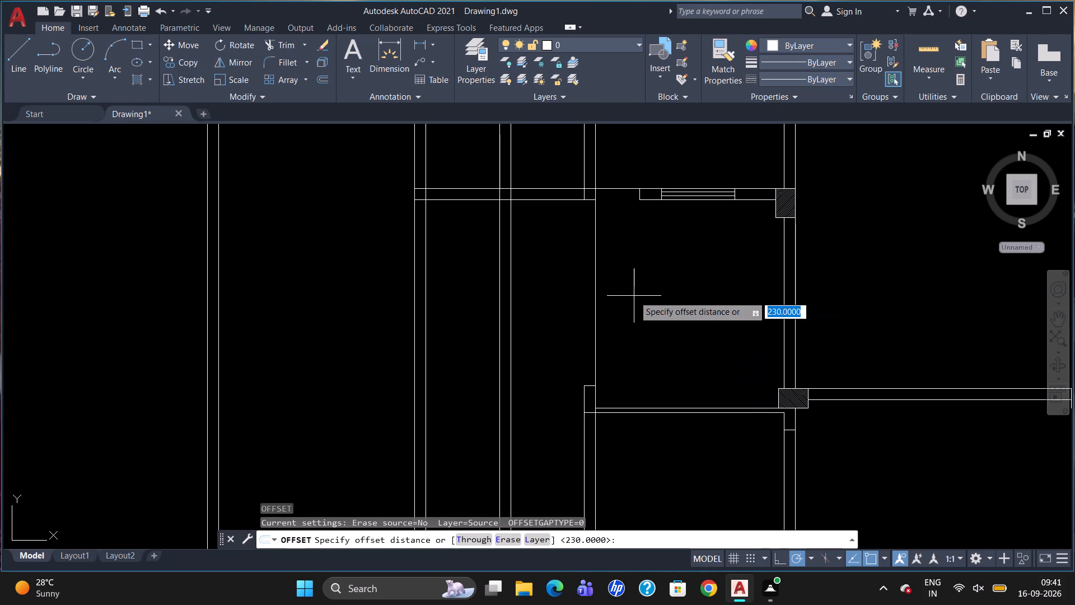
text(100)
key(Return)
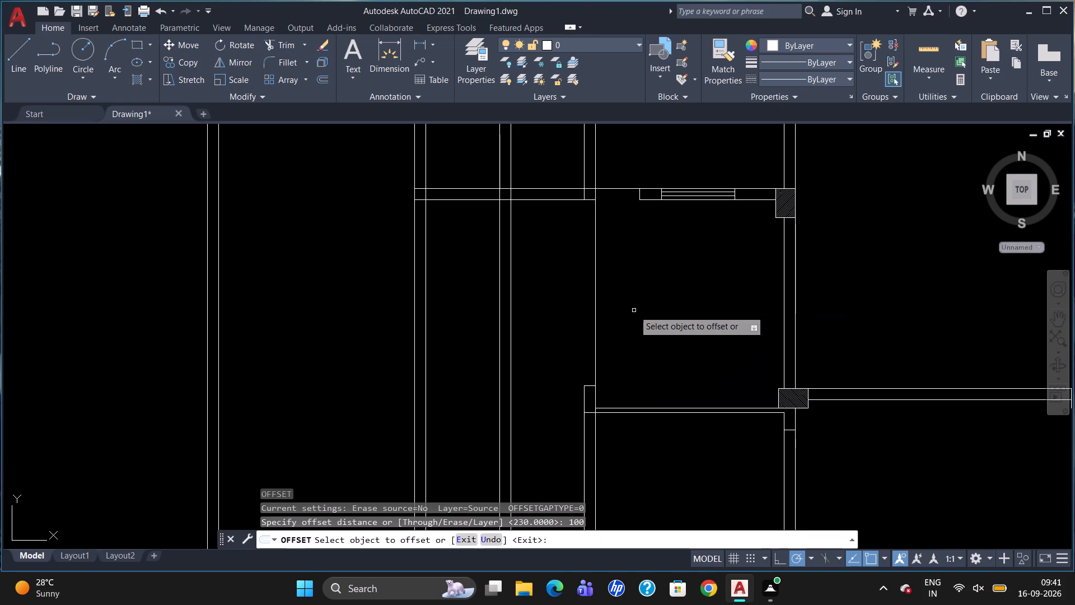
click(595, 348)
click(582, 353)
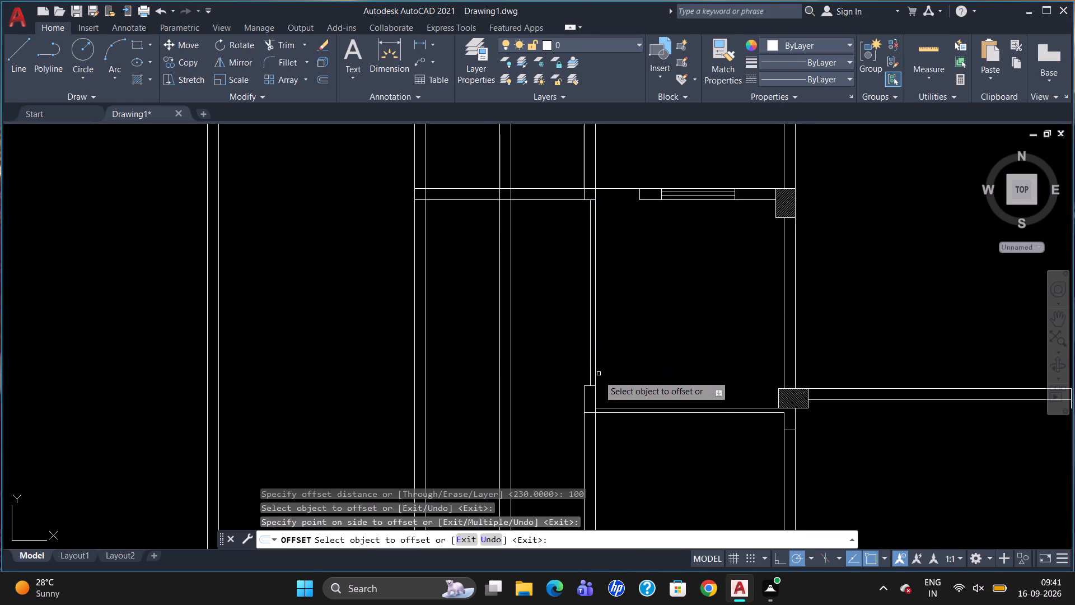
scroll(604, 433, down, 1)
scroll(605, 444, up, 2)
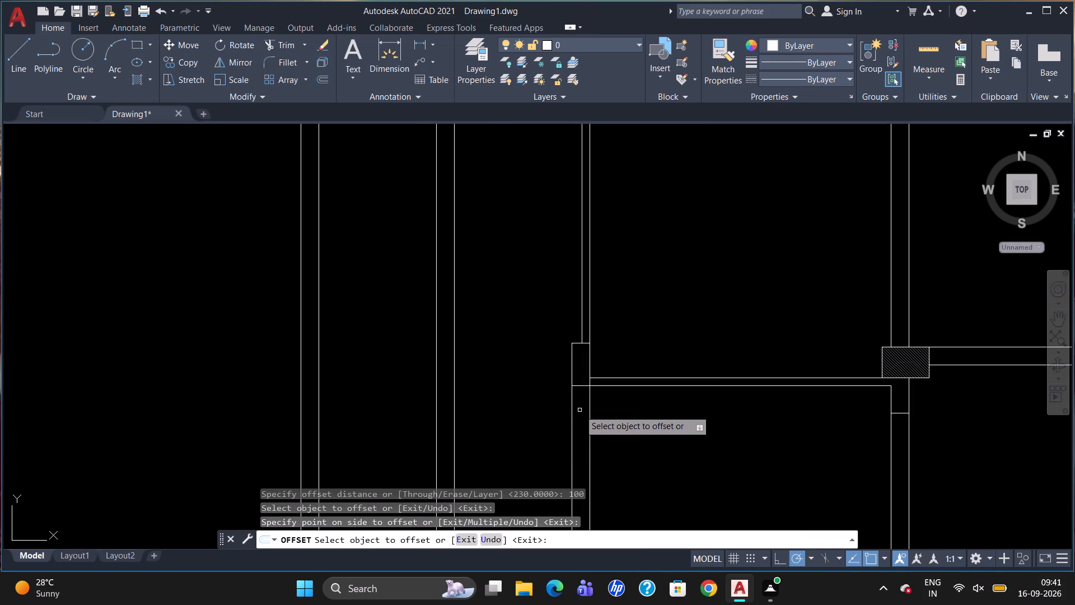
key(Escape)
Draw a line extending the 100 wall's west face from the short cross line south to the horizontal wall's south face.
scroll(618, 375, down, 1)
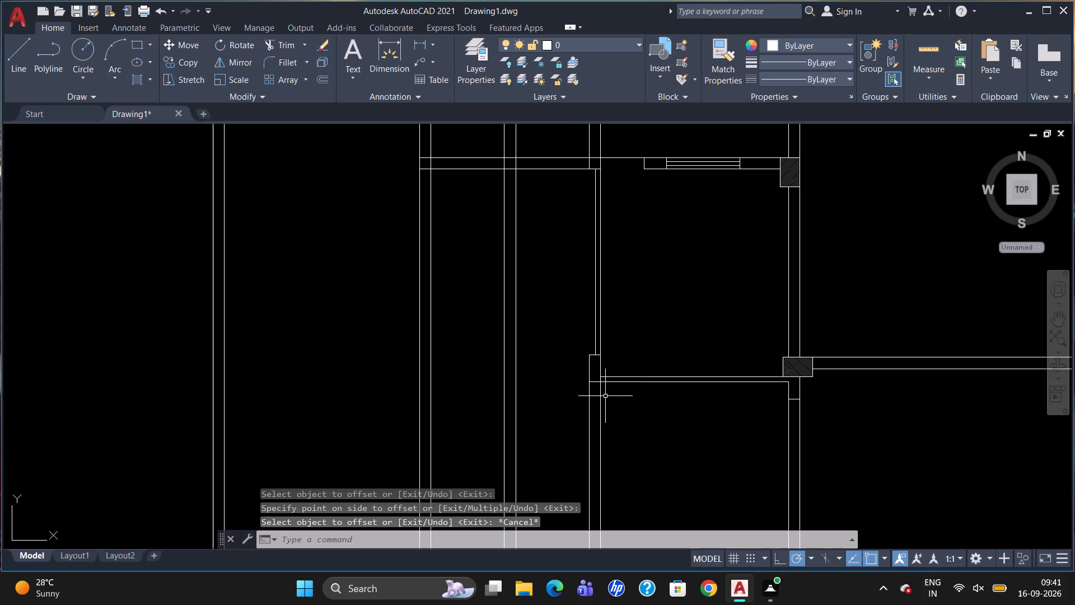
scroll(605, 396, up, 2)
key(l)
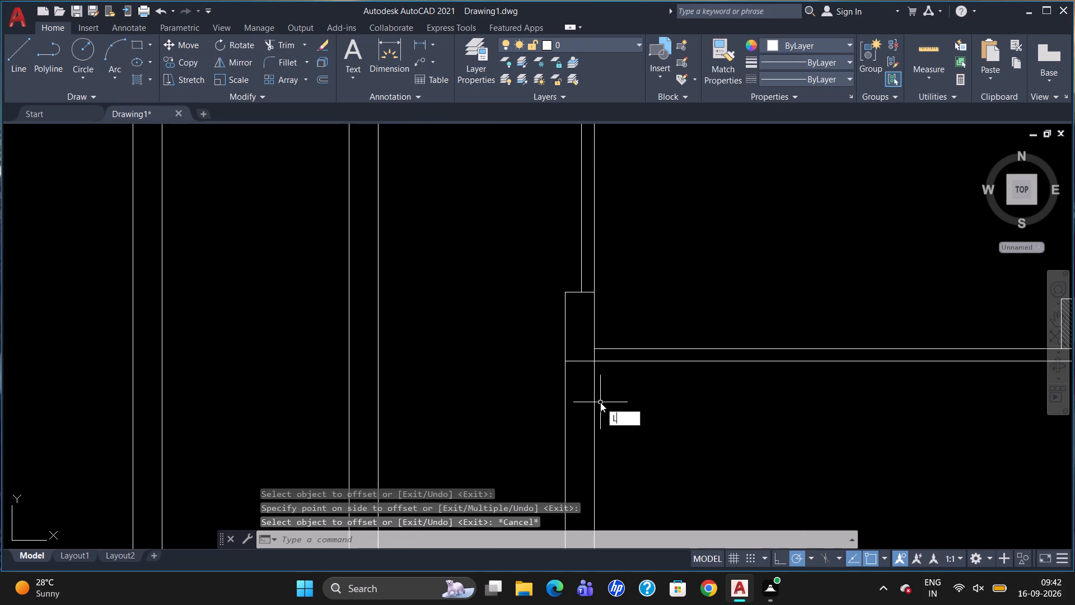
key(Return)
drag(581, 295, 582, 304)
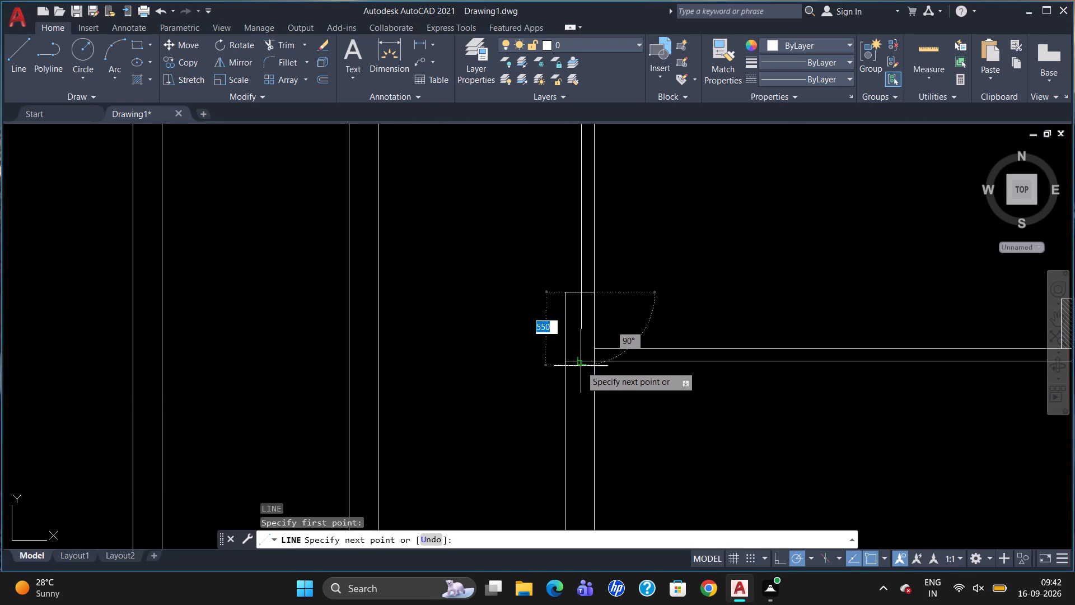
click(583, 366)
key(Escape)
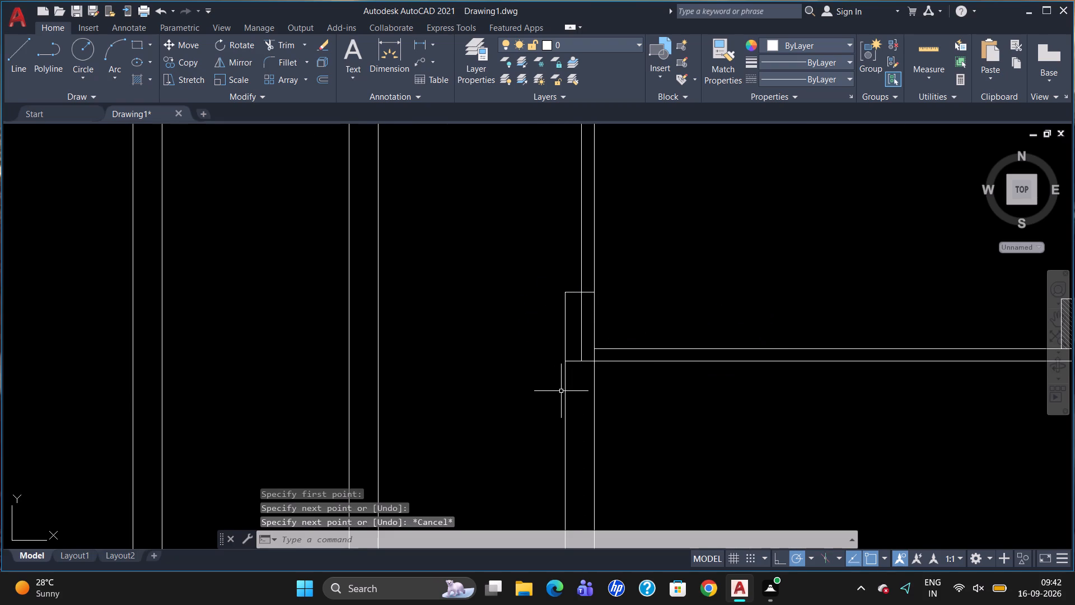
Trim the old 230 wall's west face and the short cross line's stub west of the 100 wall.
text(TR)
key(Return)
key(Return)
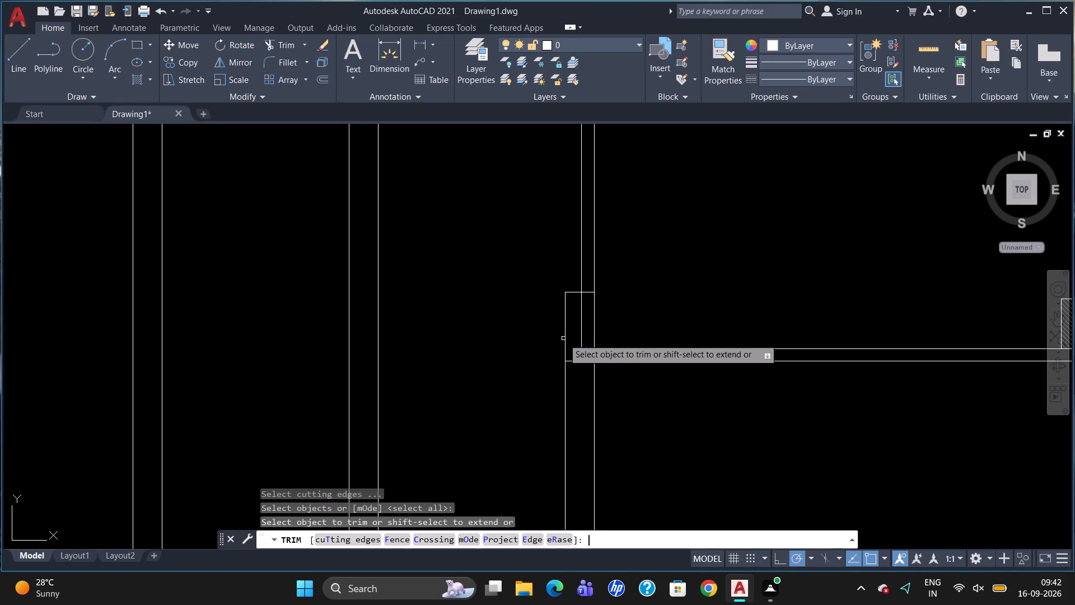
click(563, 337)
click(572, 291)
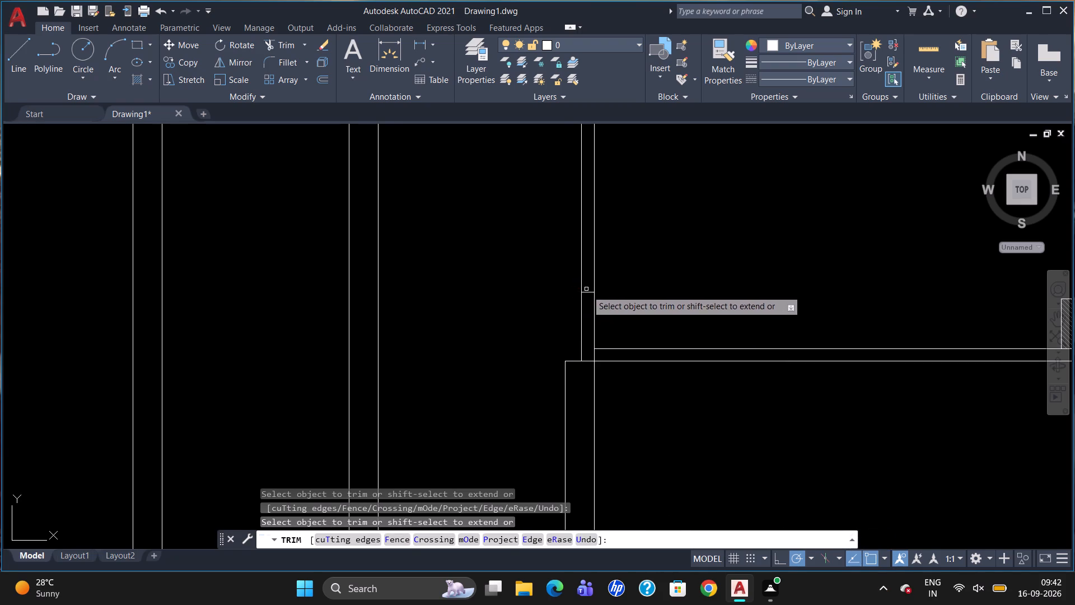
click(587, 296)
key(Escape)
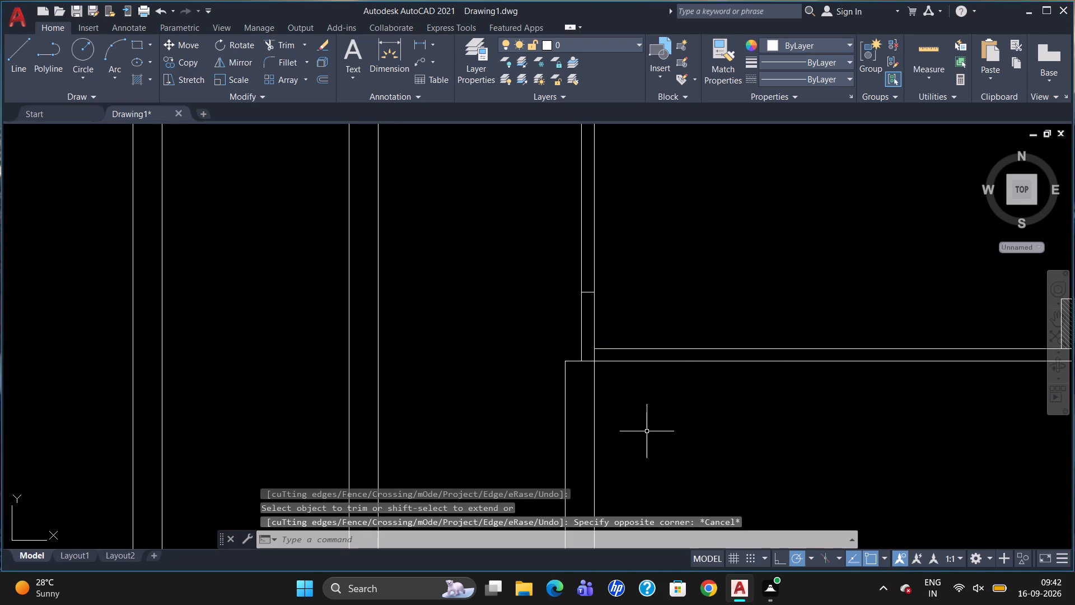
Trim the vertical wall's east face line between the horizontal wall's two faces at the room's southwest corner.
scroll(646, 434, down, 1)
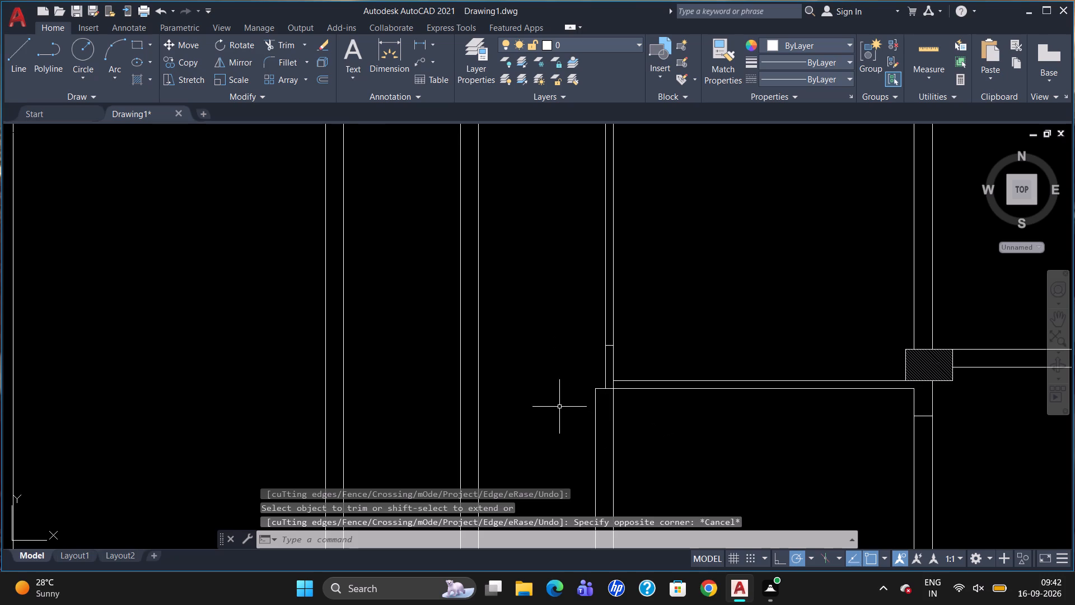
text(TR)
key(Return)
key(Return)
click(613, 386)
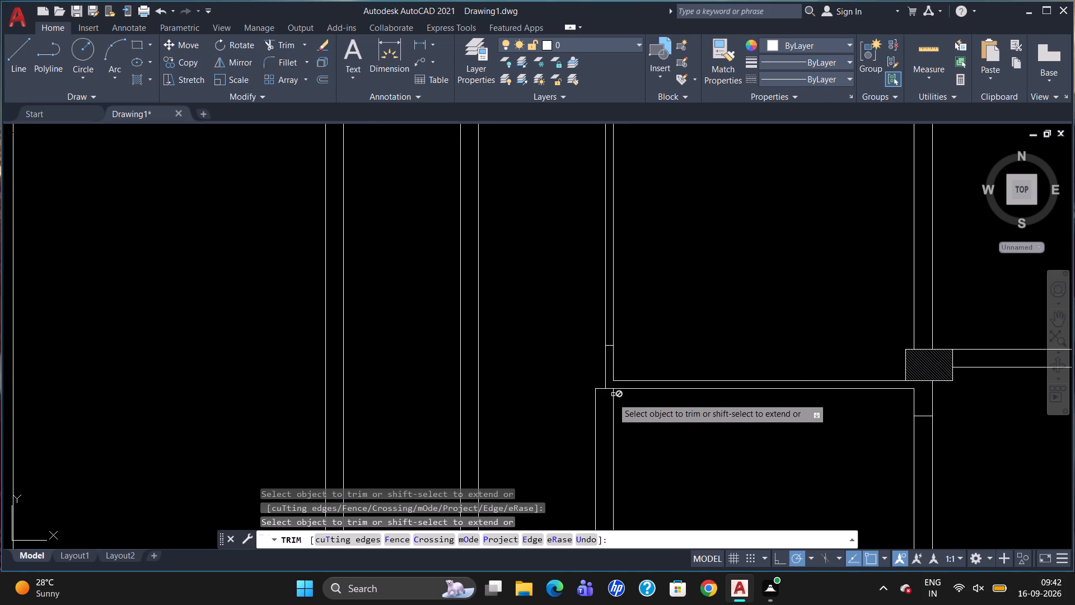
key(Escape)
Delete both vertical wall lines between the room's south wall and the horizontal wall further south.
scroll(614, 290, down, 3)
scroll(653, 367, up, 2)
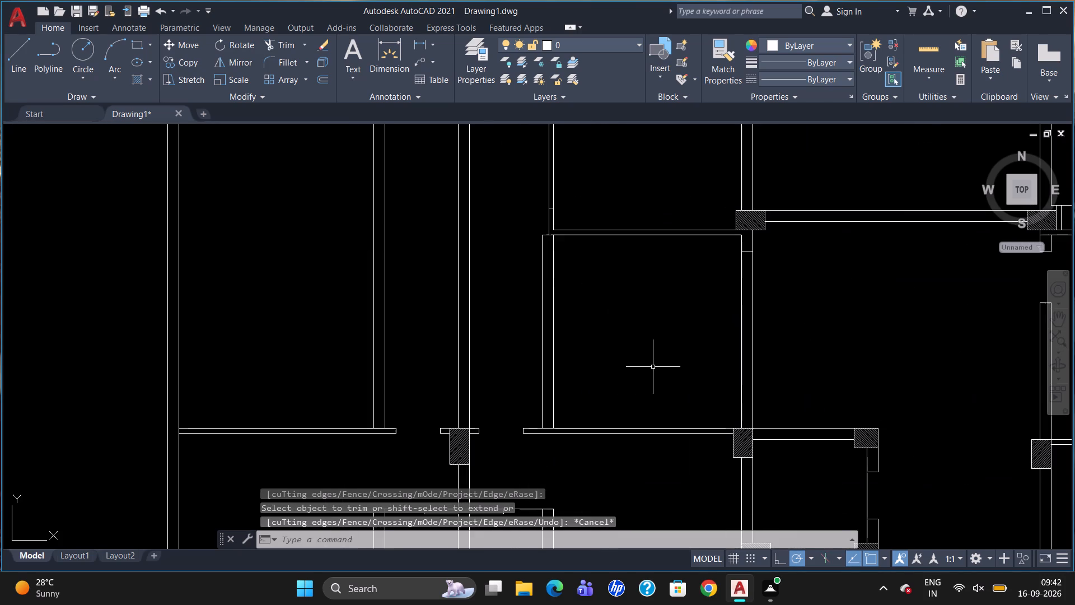
drag(620, 351, 505, 363)
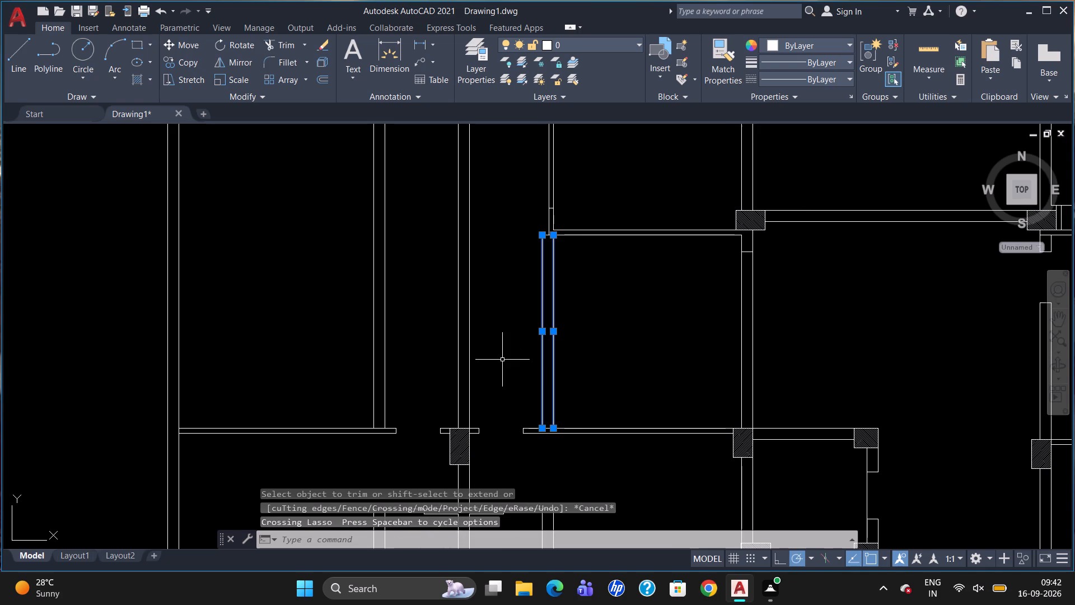
key(Delete)
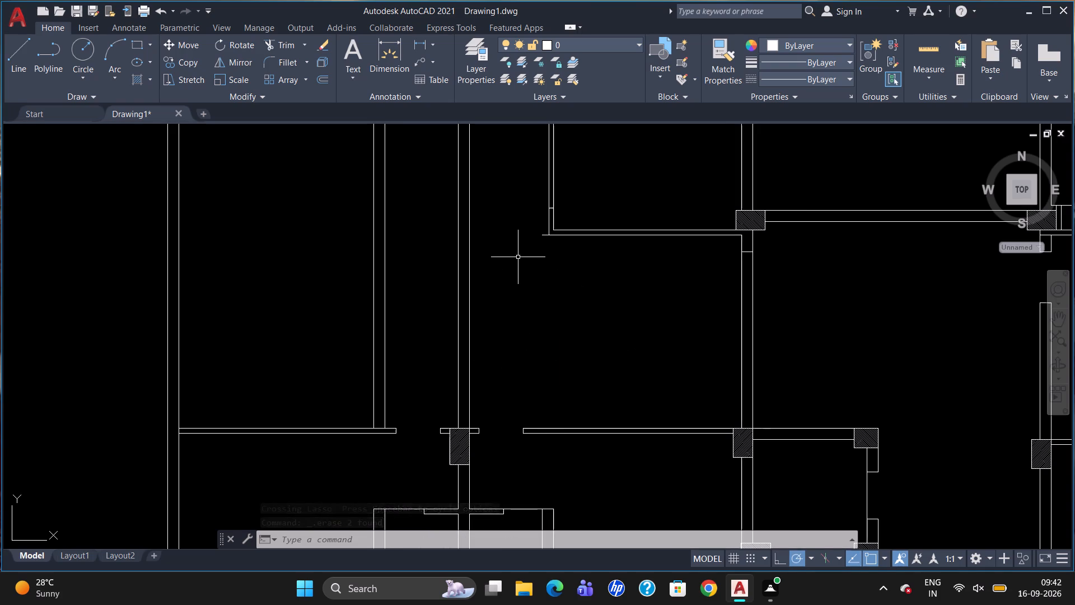
Trim the room's south wall face line where it projects west past the 100 wall's corner.
text(TR)
key(Return)
key(Return)
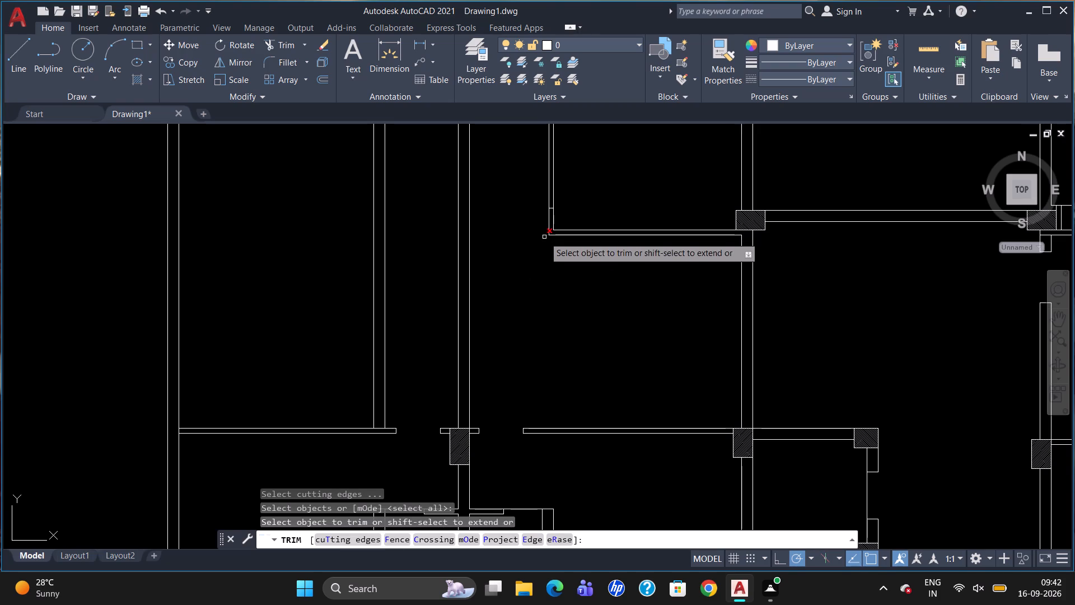
click(544, 237)
key(Escape)
Trim the window wall's south face across the 100 wall and its north face across the 230 wall at their junction.
scroll(550, 309, down, 2)
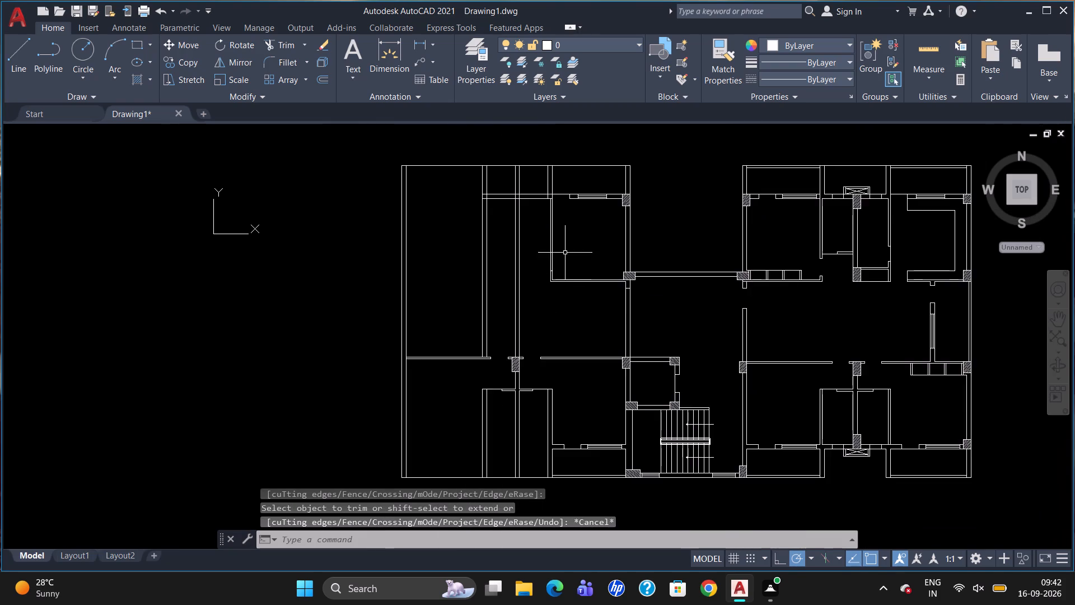
scroll(565, 247, up, 2)
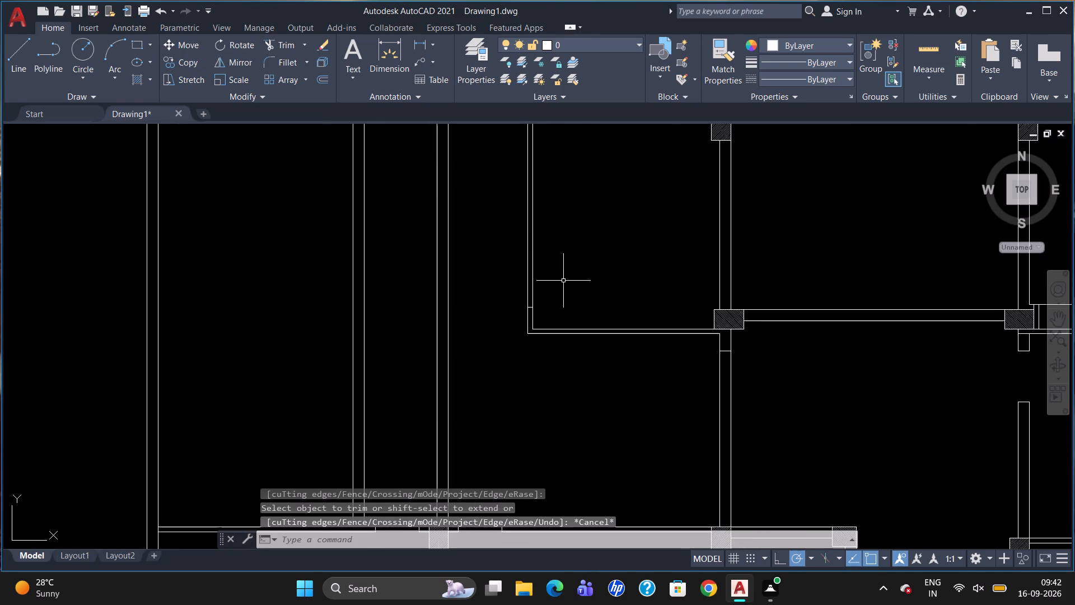
scroll(576, 342, down, 1)
scroll(555, 166, up, 2)
scroll(539, 253, up, 1)
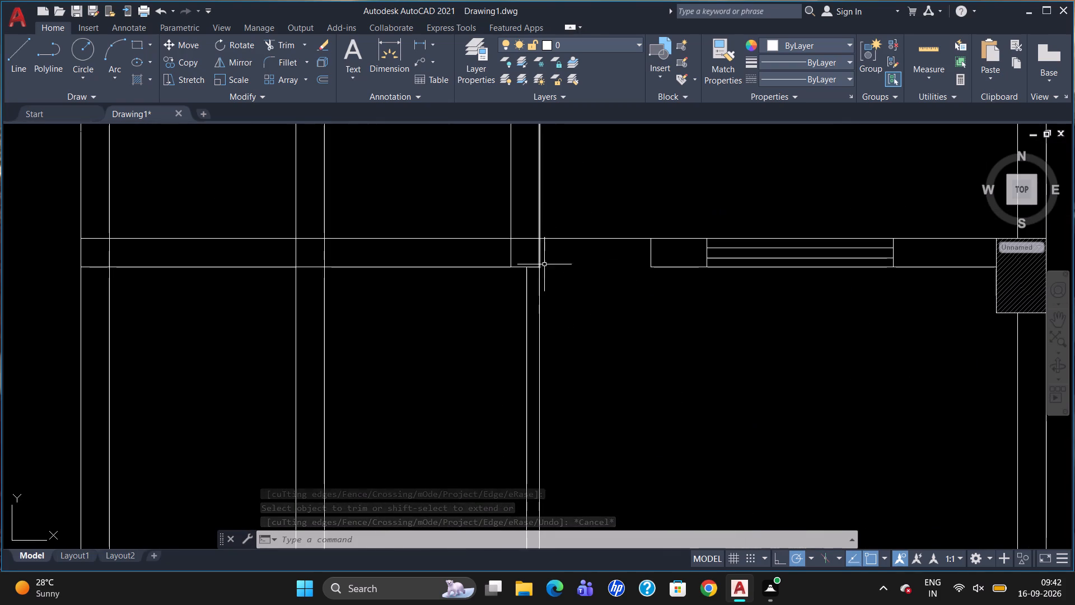
text(TR)
key(Return)
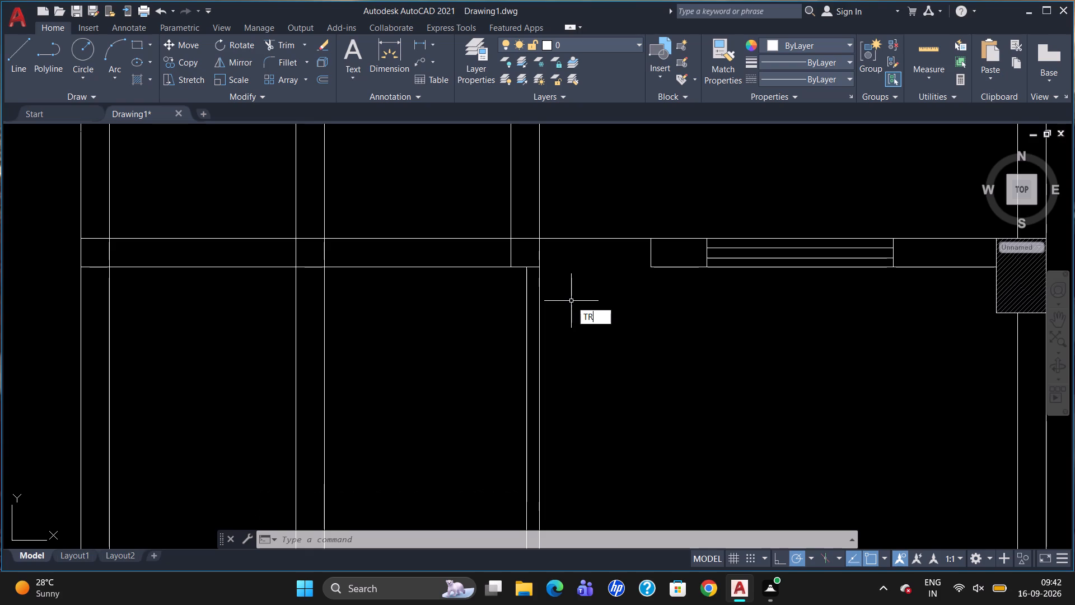
key(Return)
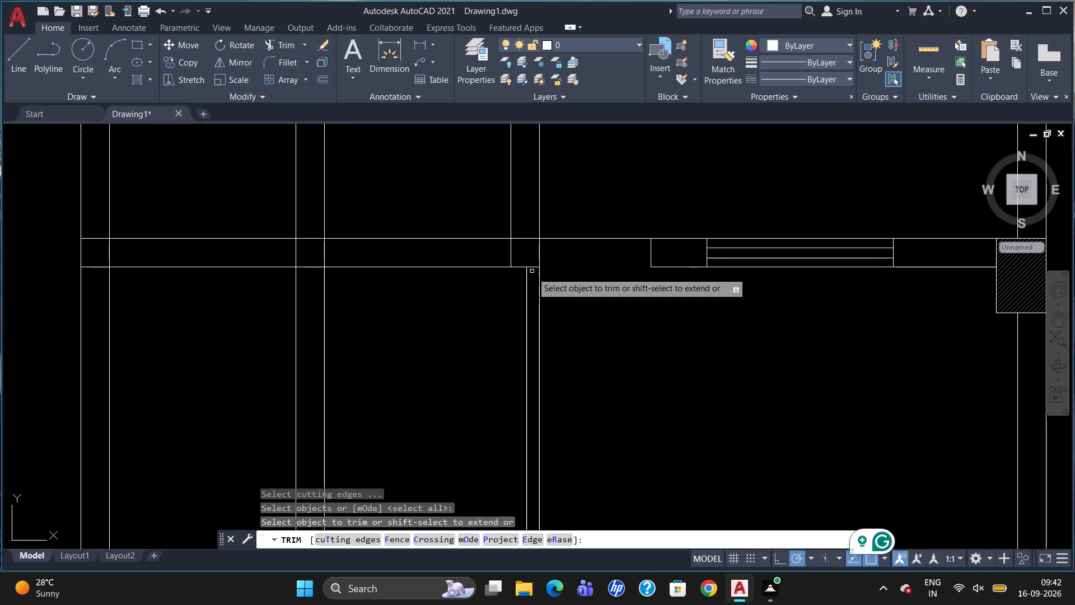
click(532, 268)
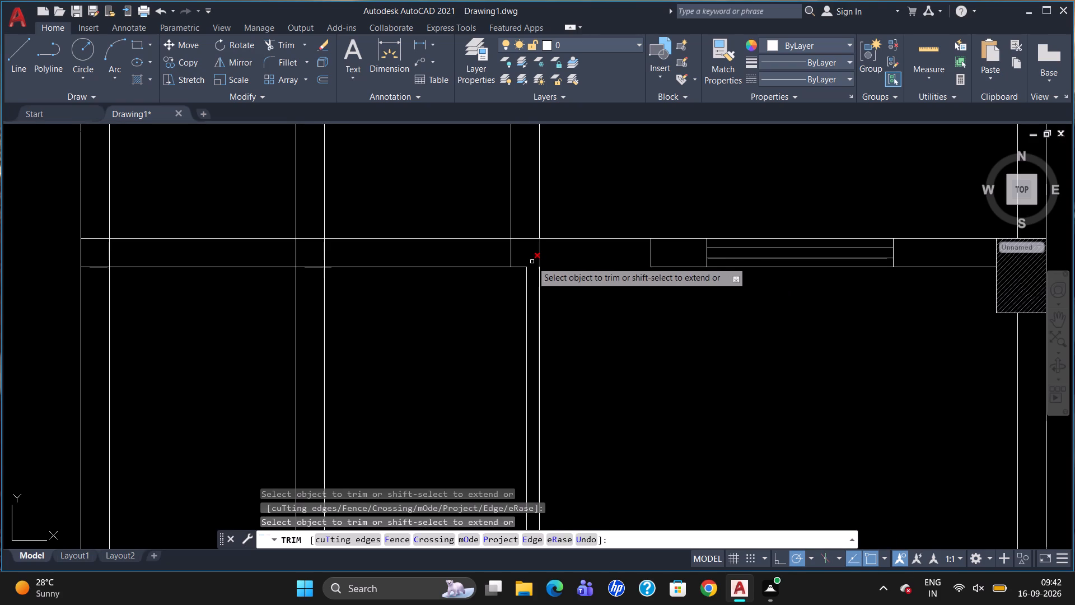
click(521, 239)
scroll(609, 211, down, 2)
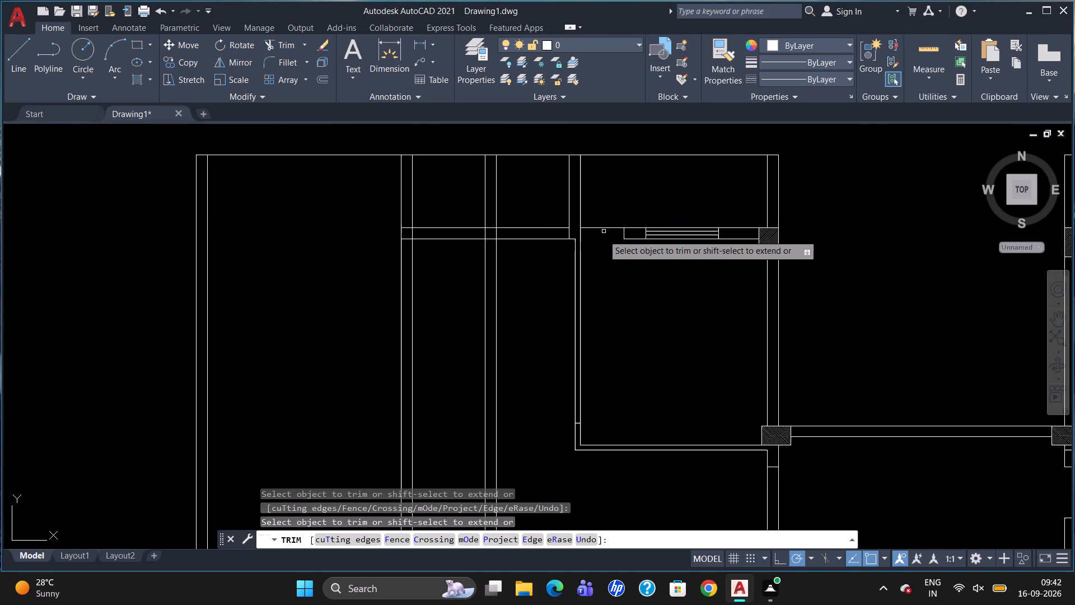
scroll(634, 236, down, 1)
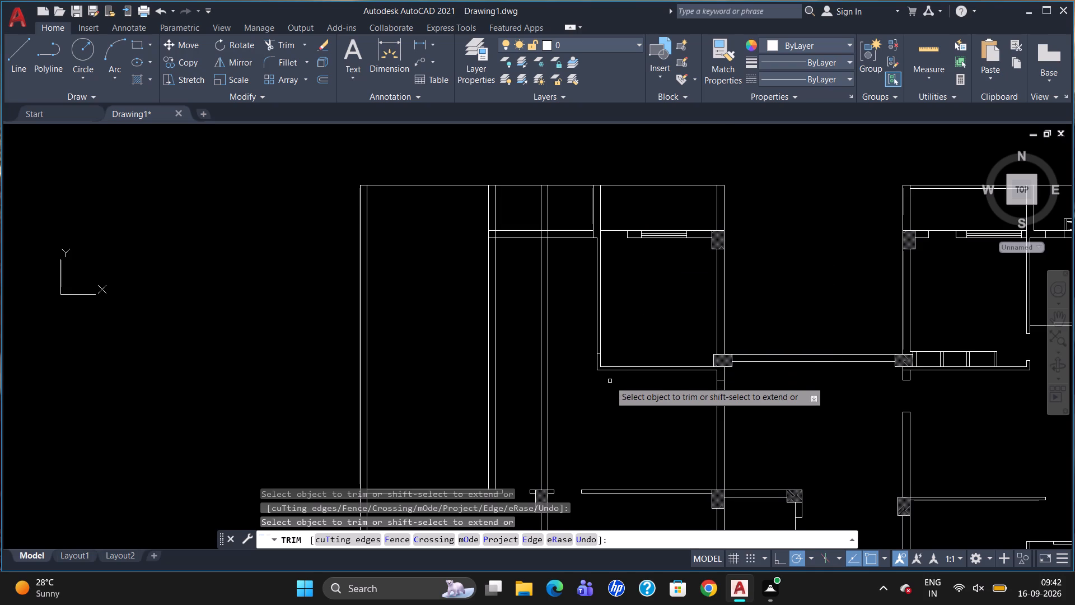
scroll(610, 383, up, 2)
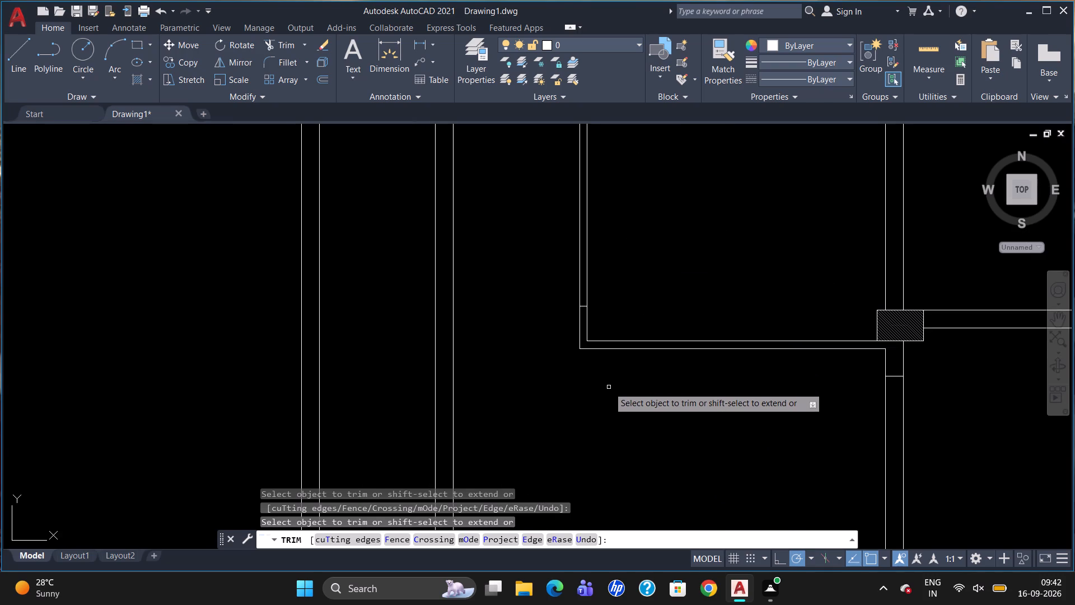
key(Escape)
Offset the jamb line across the 100 wall near the room's southwest corner 900 to the north.
key(o)
key(Return)
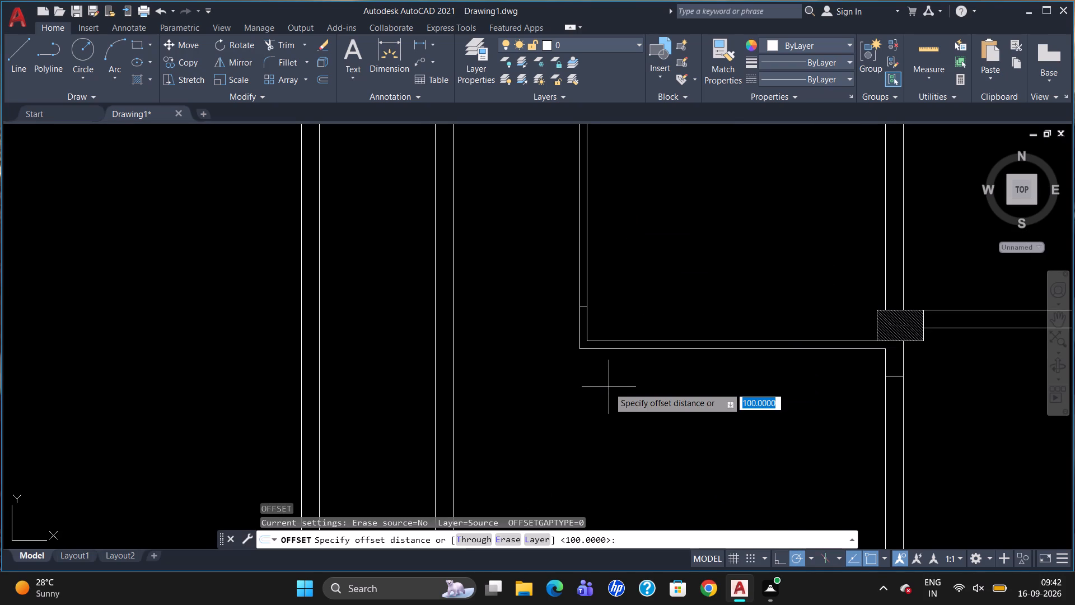
text(900)
key(Return)
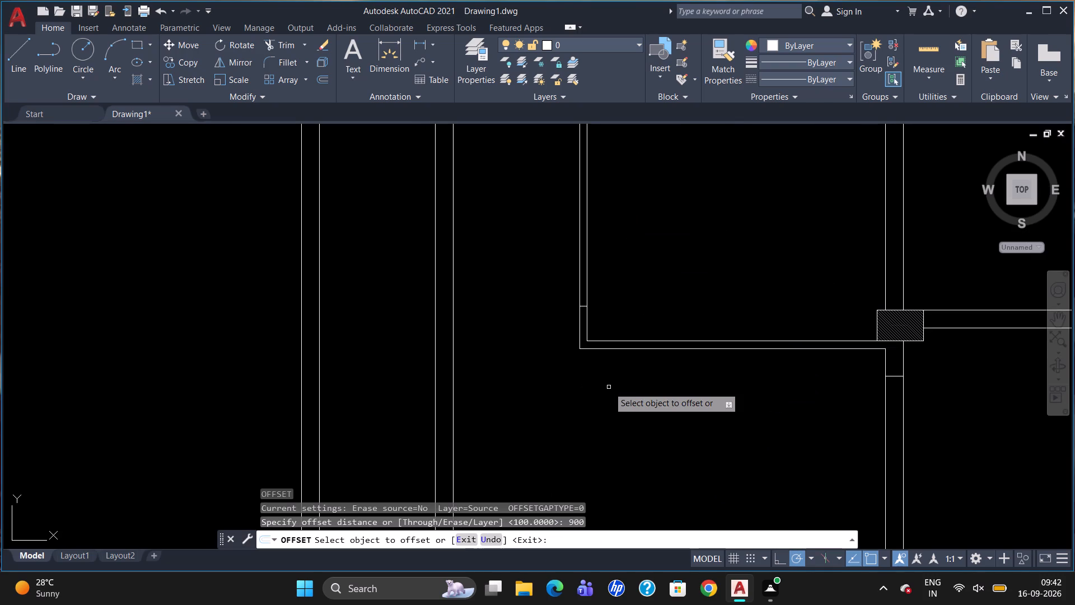
click(585, 307)
click(584, 287)
key(Escape)
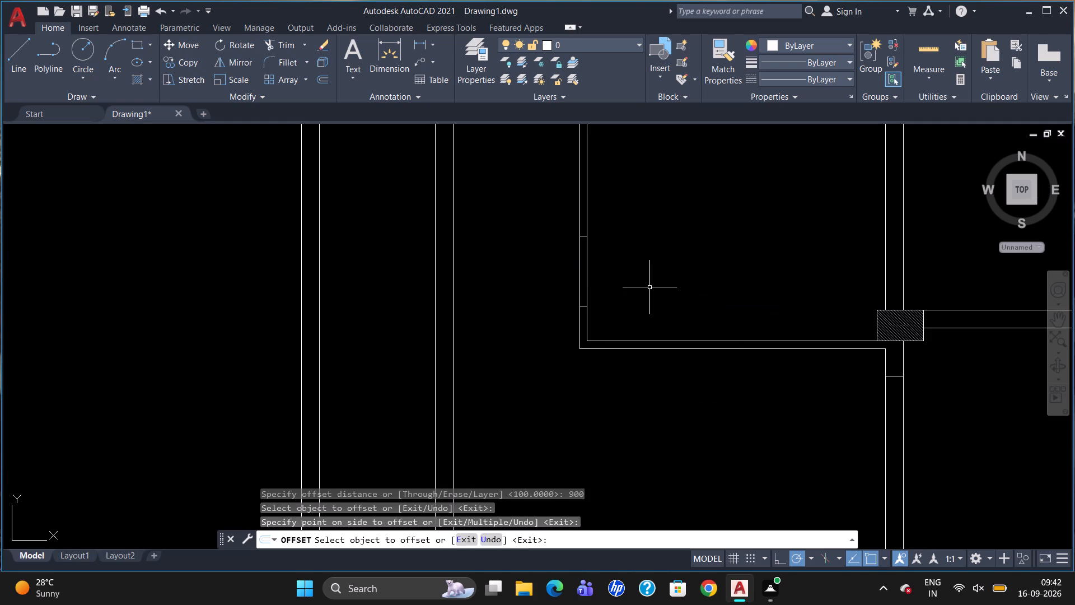
Trim both faces of the 100 wall between the two jamb lines to open the 900 doorway.
key(r)
key(BackSpace)
text(TR)
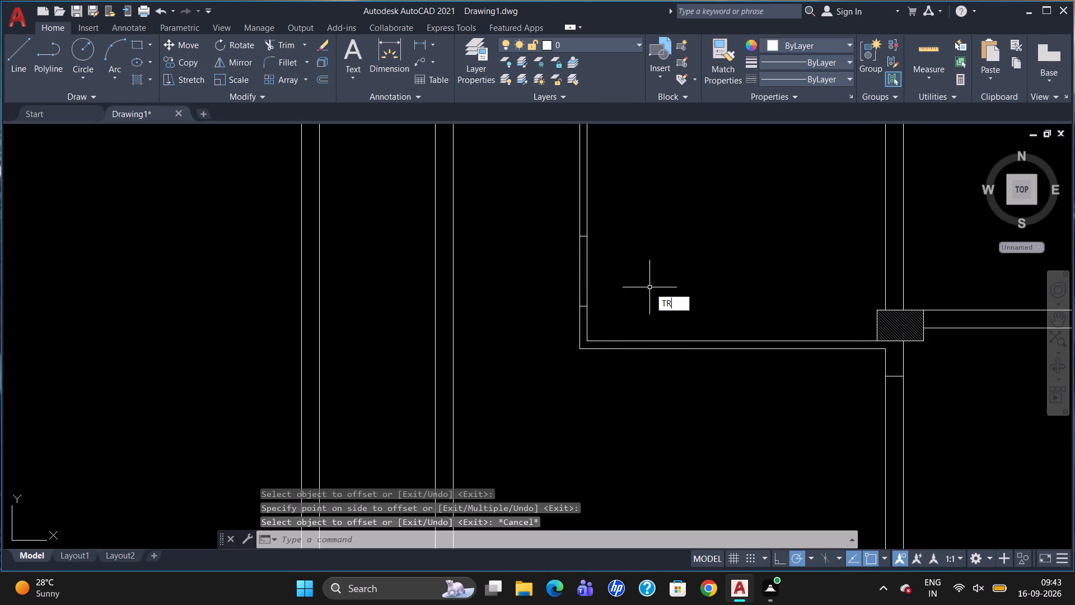
key(Return)
key(Return)
drag(567, 271, 615, 269)
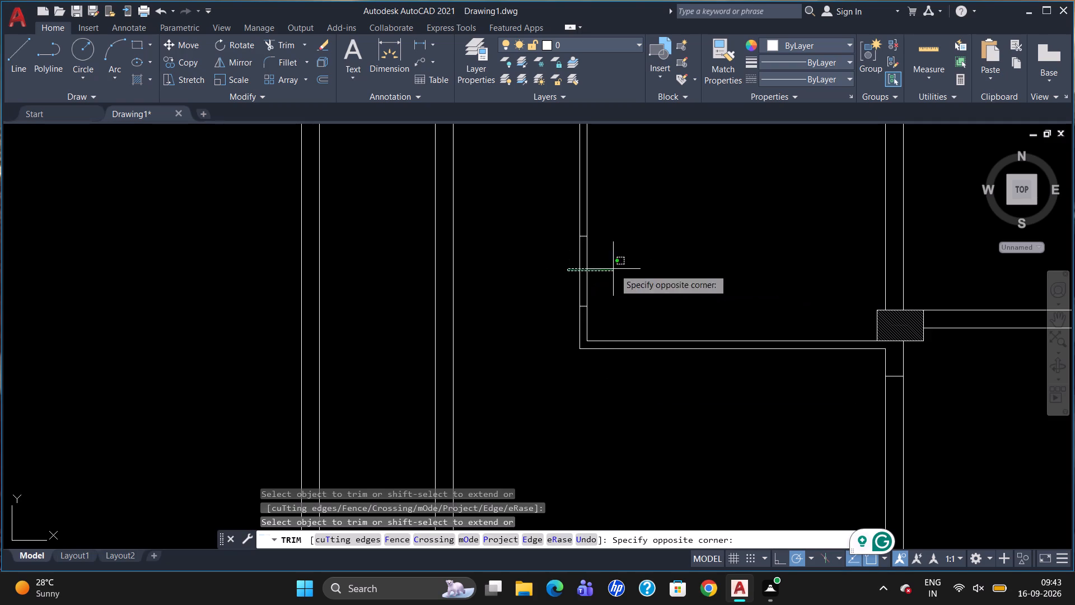
drag(615, 269, 615, 268)
click(615, 268)
scroll(710, 262, down, 2)
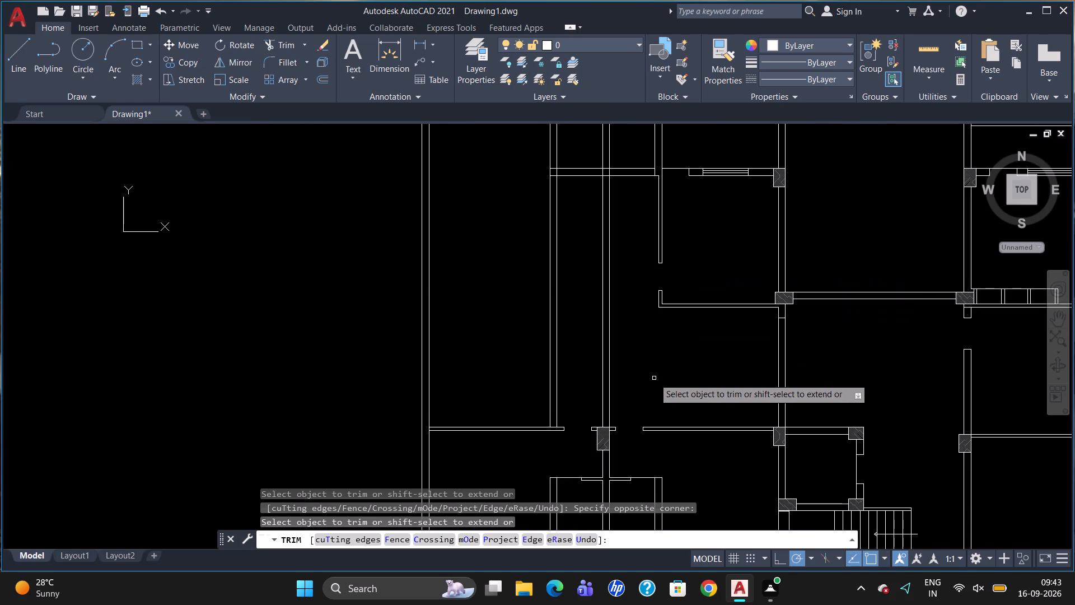
click(660, 374)
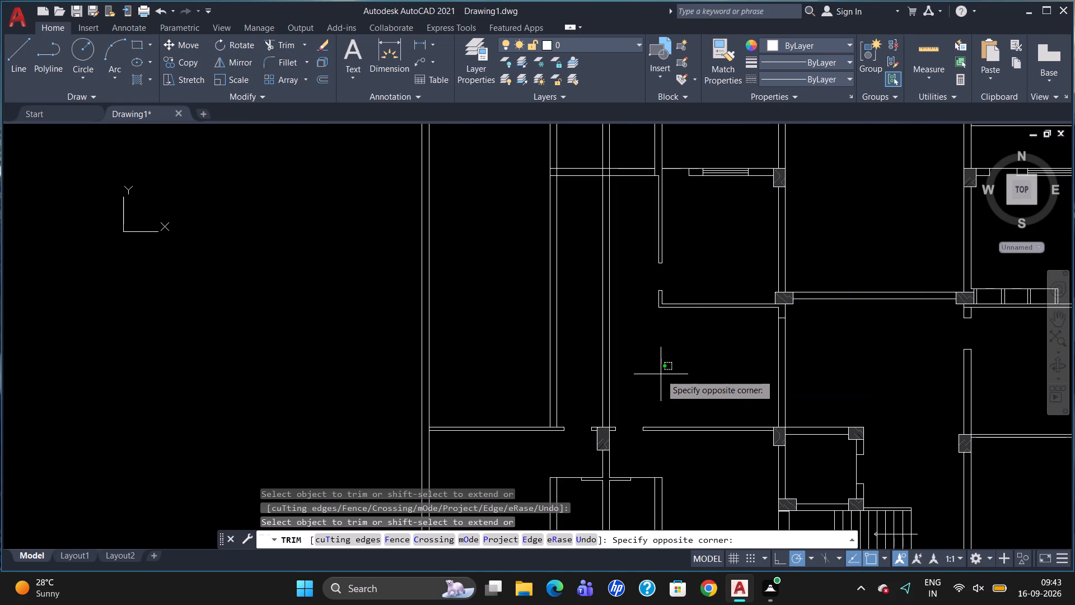
key(Escape)
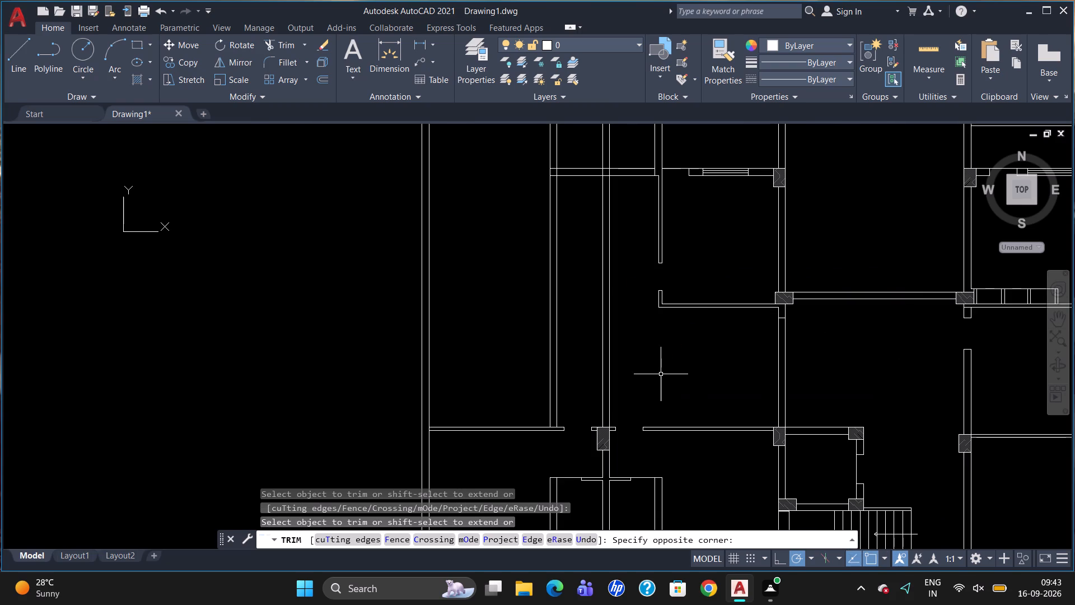
Draw a horizontal line from the 100 wall's southwest outer corner west to the far face of the second vertical 230 wall.
scroll(624, 367, down, 1)
scroll(633, 320, up, 1)
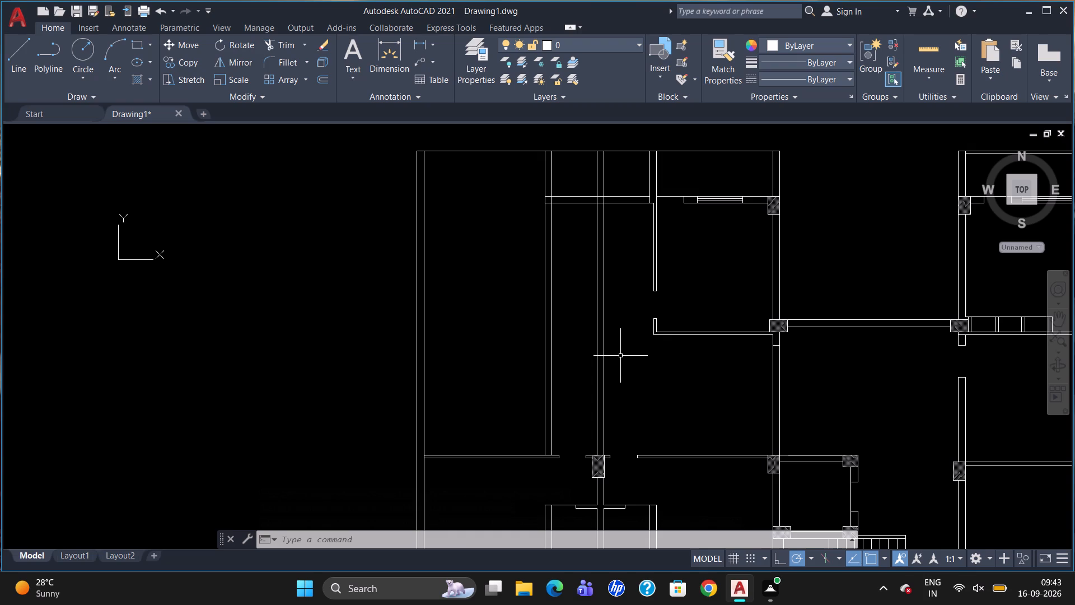
key(l)
key(Return)
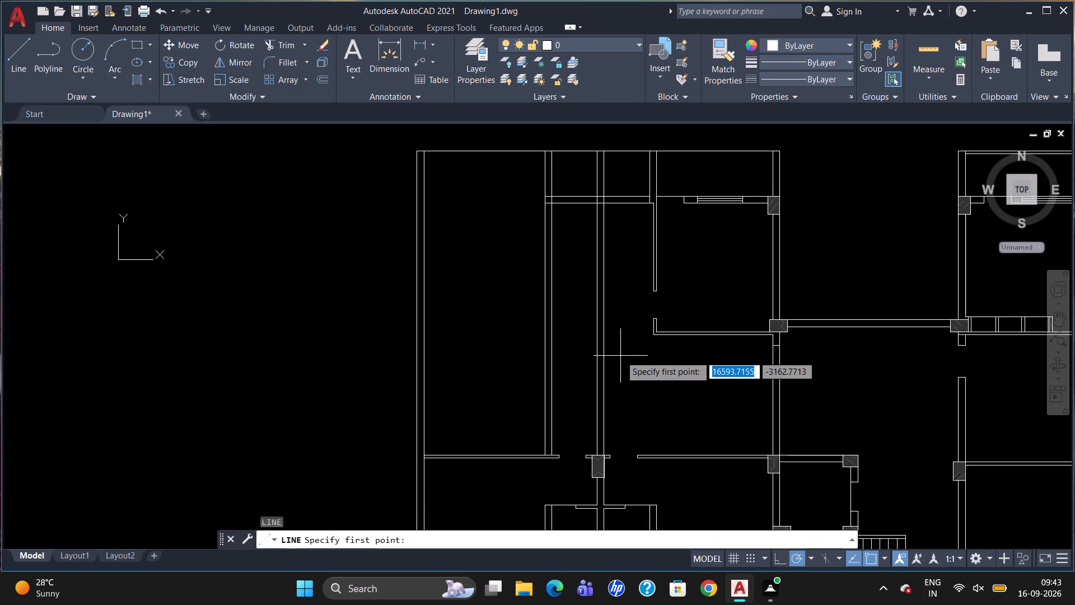
scroll(653, 336, up, 3)
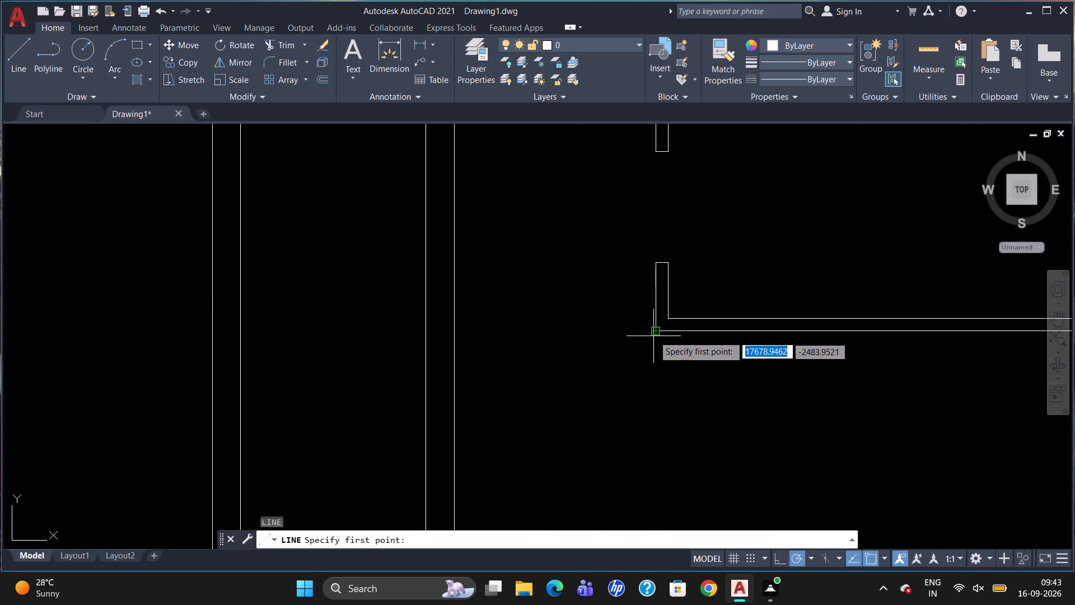
click(657, 329)
scroll(496, 335, down, 2)
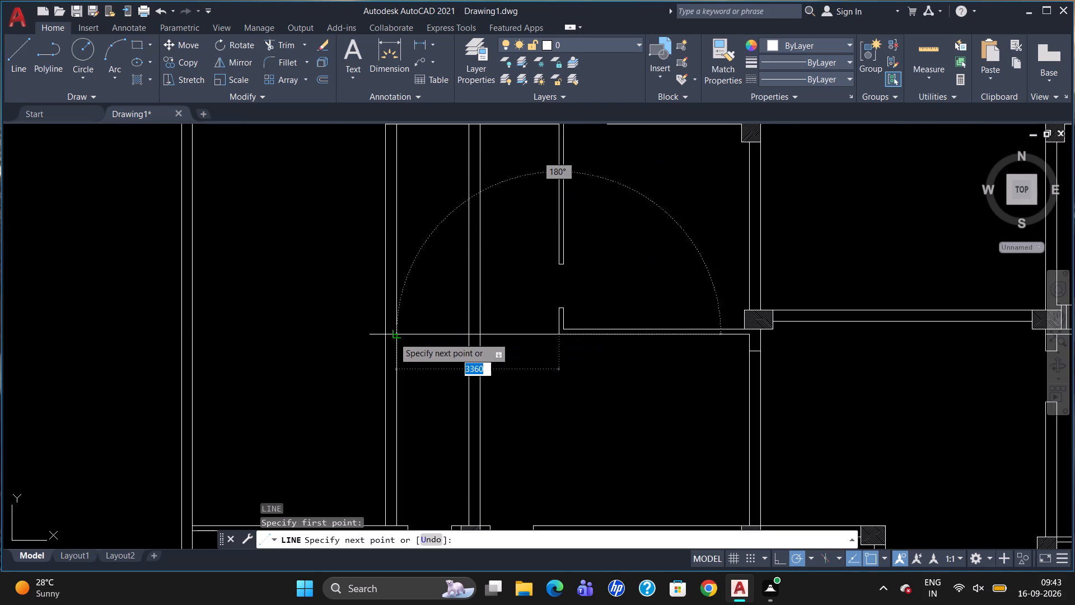
click(384, 334)
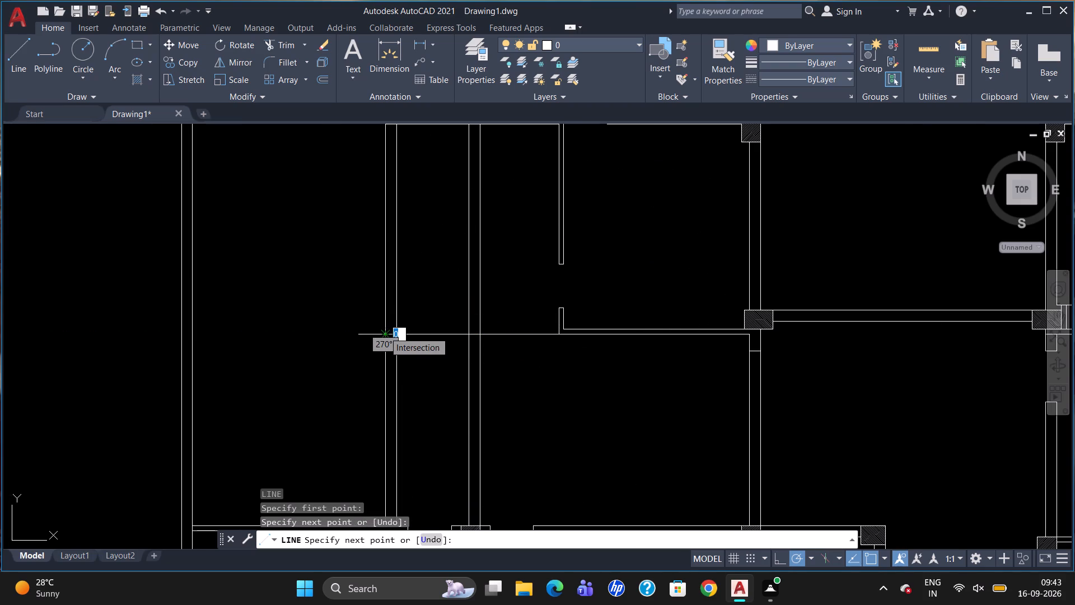
key(Escape)
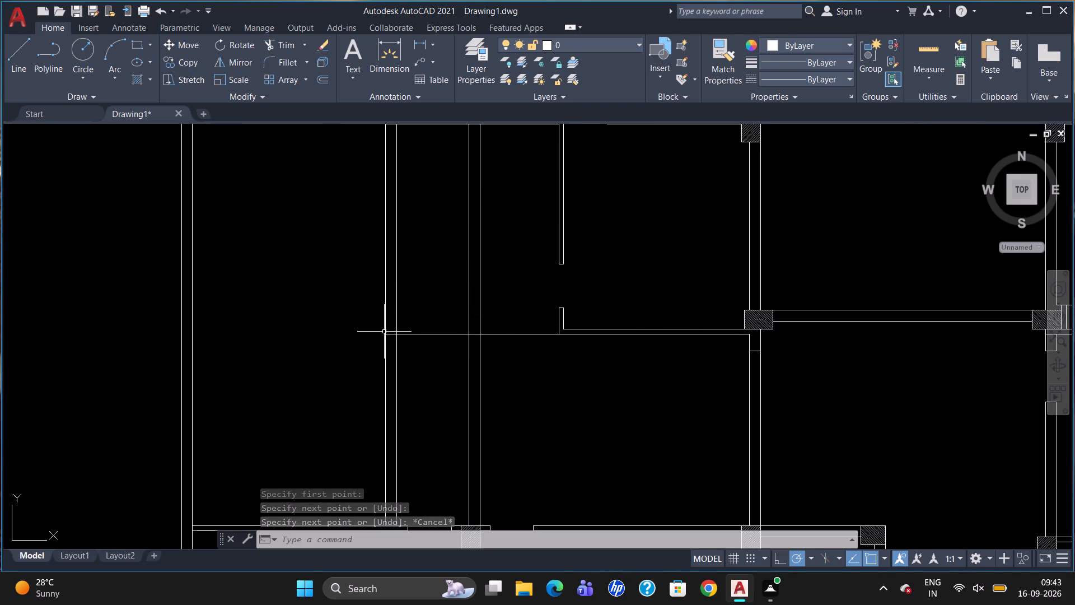
Copy the eastern layout's central hatched column onto the western middle 230 wall, just above the new horizontal line and at the window wall junction.
scroll(361, 322, down, 2)
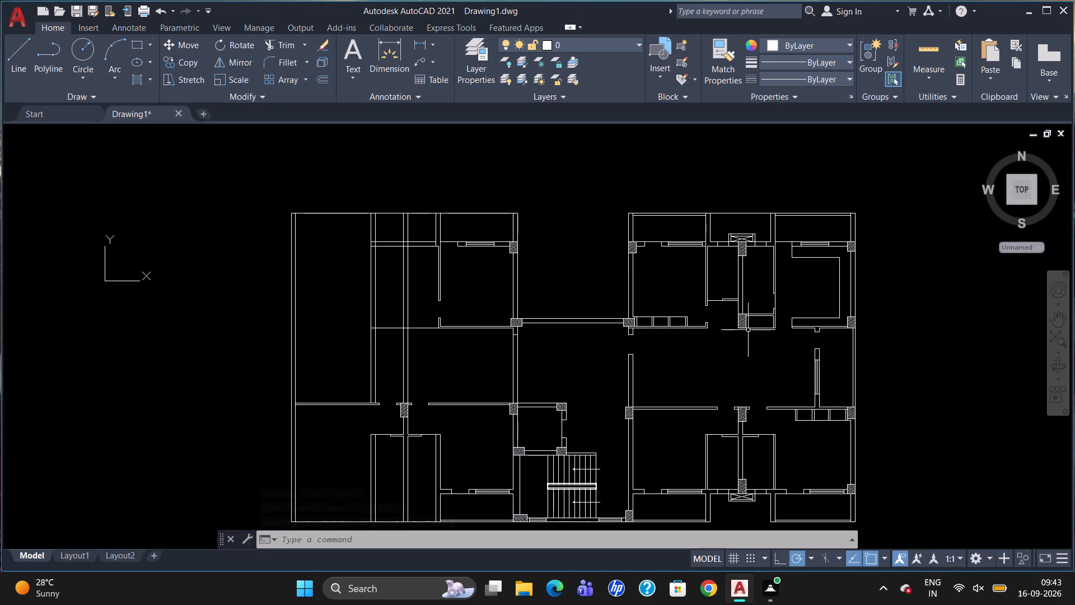
click(741, 320)
text(CO)
key(Return)
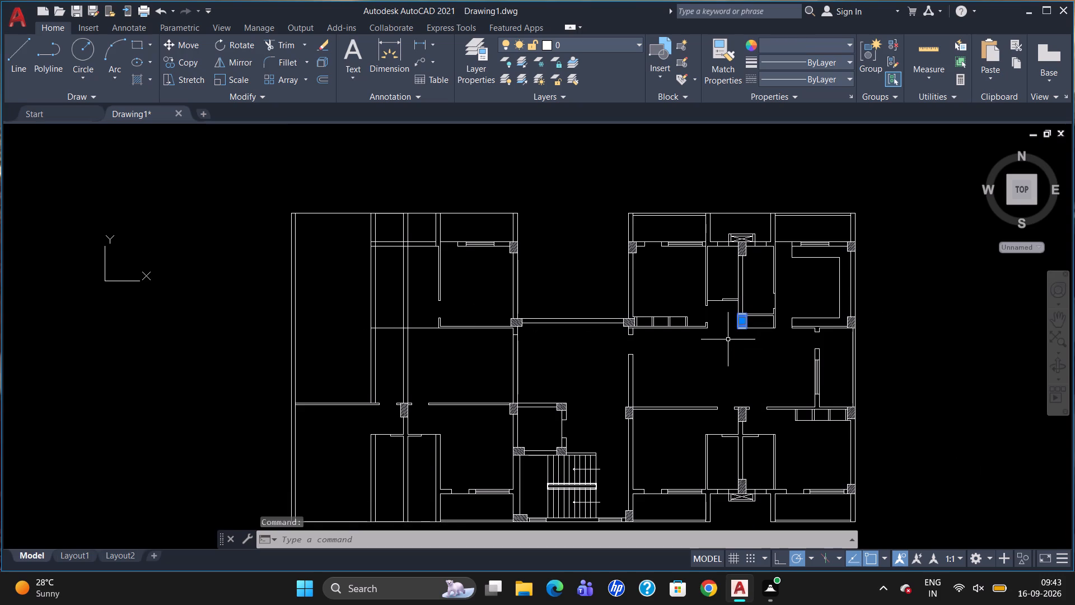
click(746, 314)
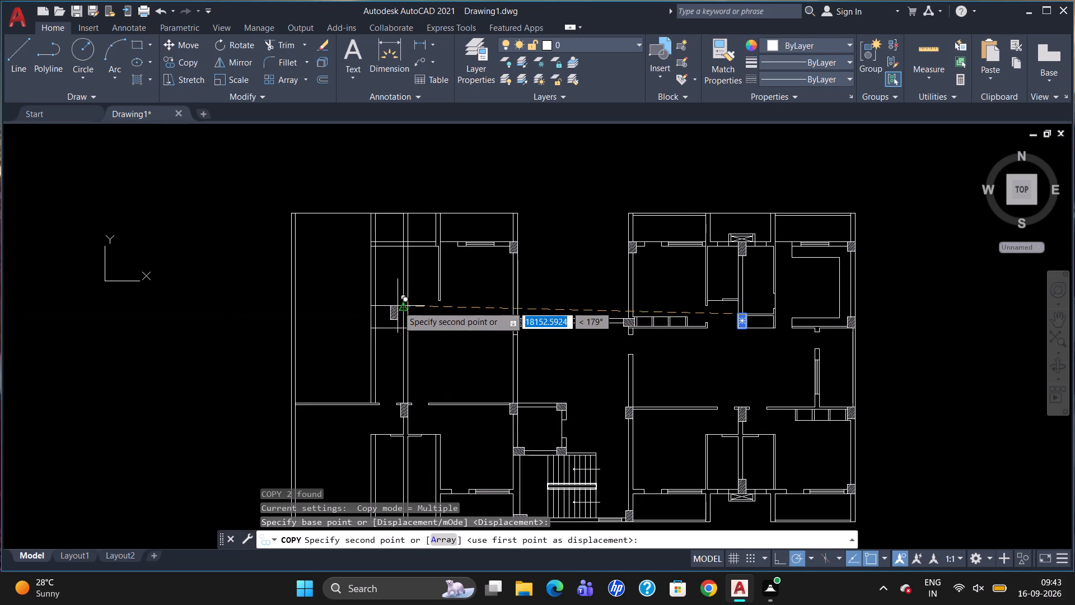
scroll(398, 306, up, 2)
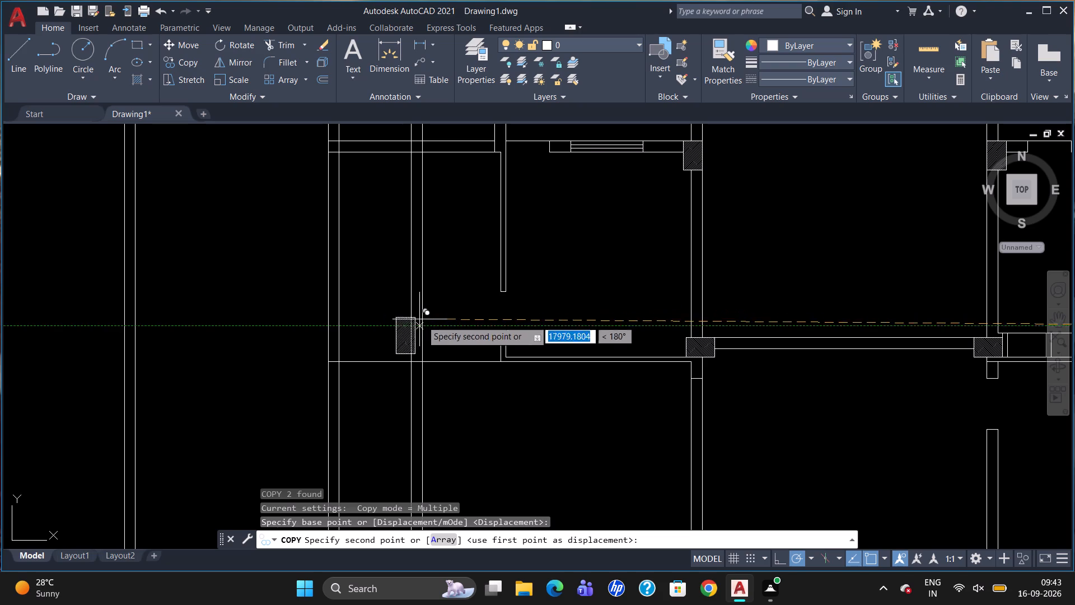
scroll(423, 323, up, 2)
click(422, 323)
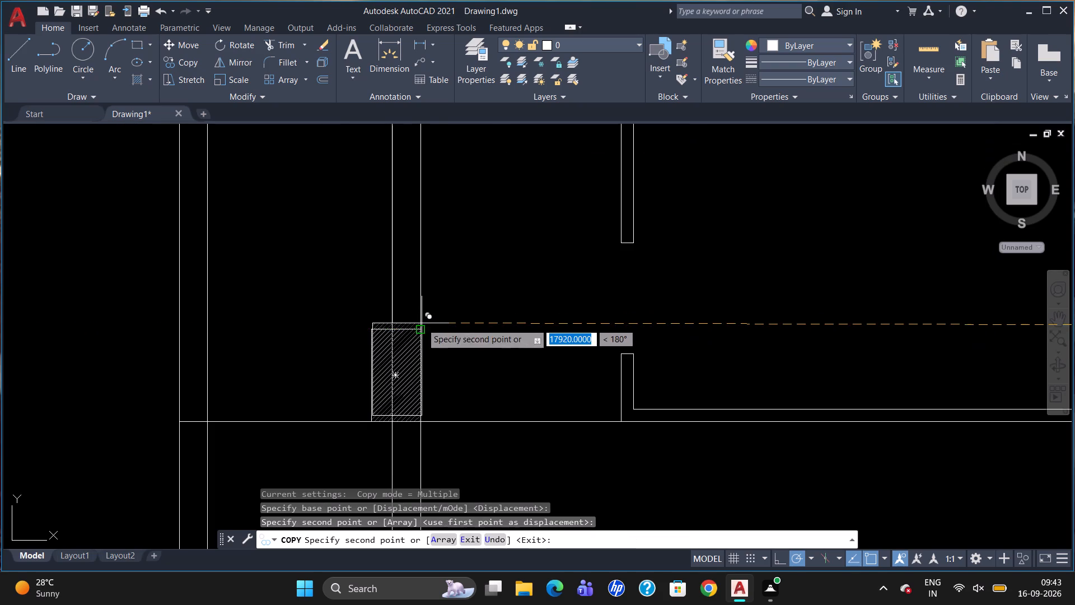
scroll(423, 322, down, 2)
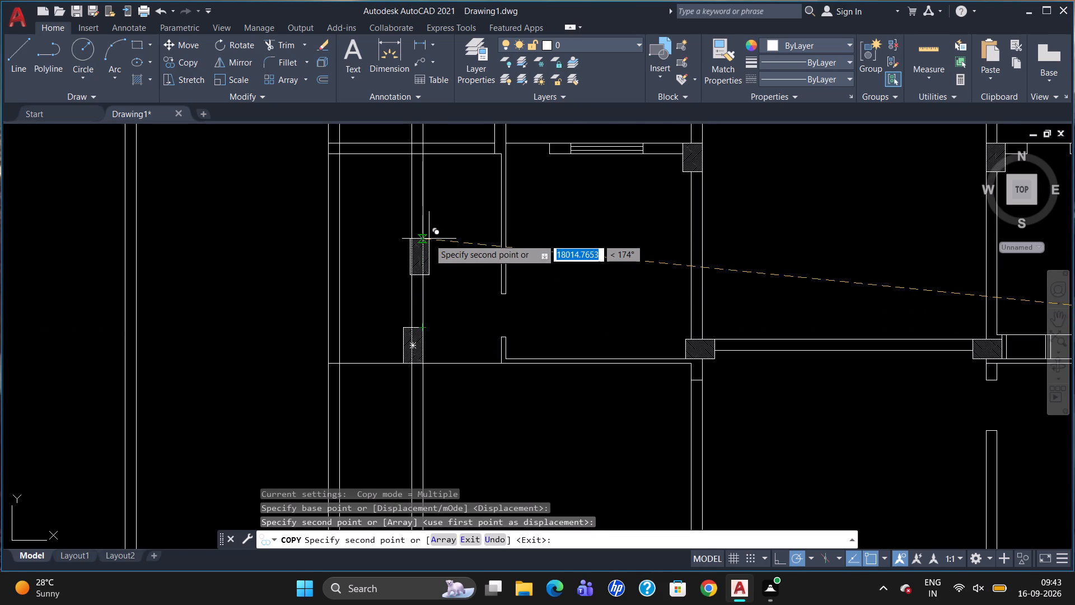
scroll(431, 268, down, 1)
scroll(423, 192, up, 1)
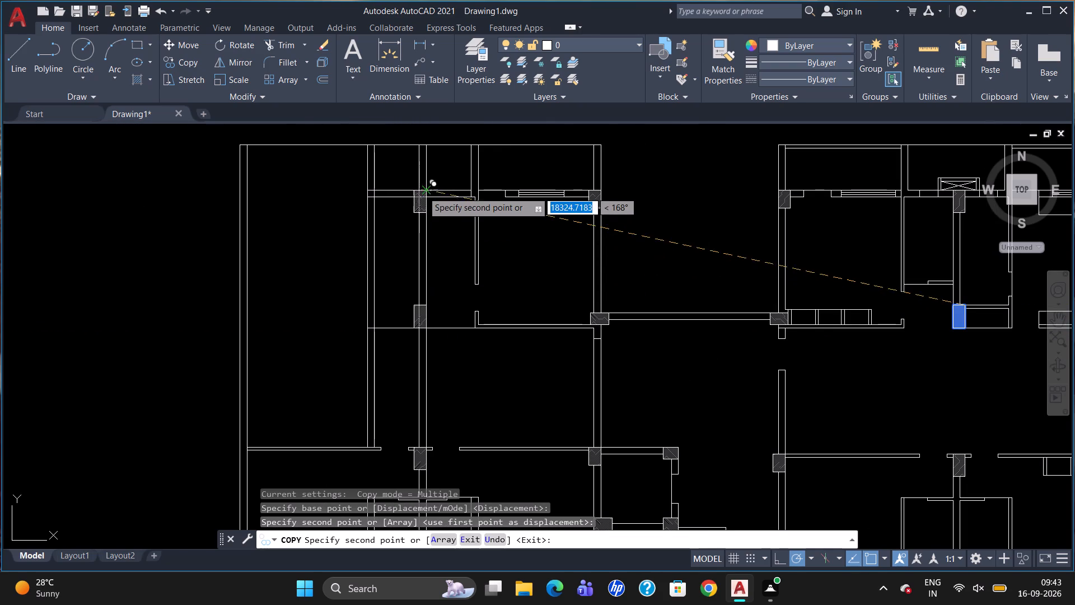
scroll(423, 192, up, 2)
click(431, 188)
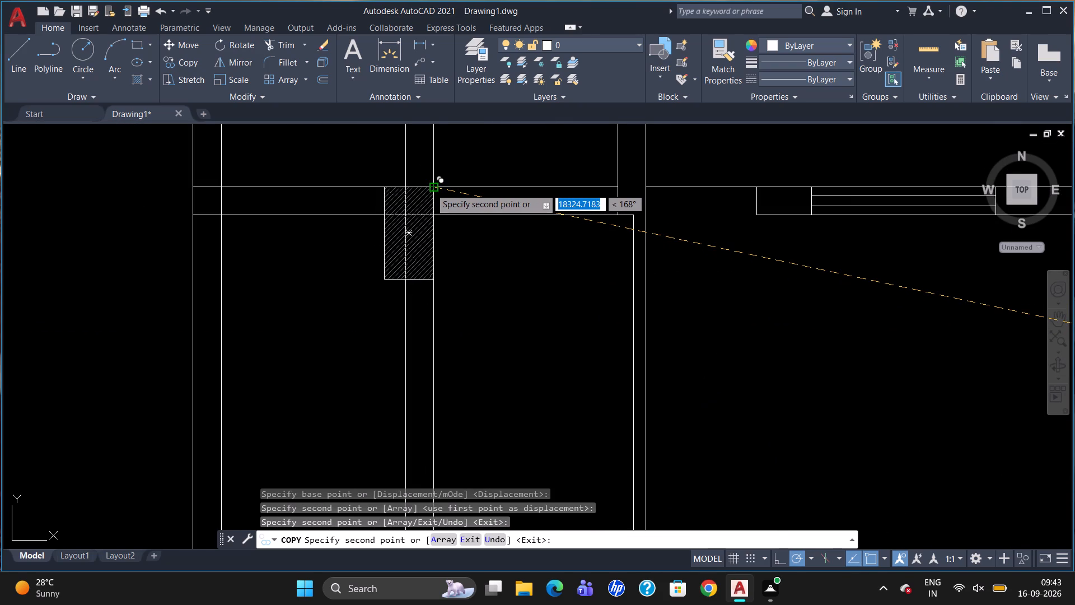
key(Escape)
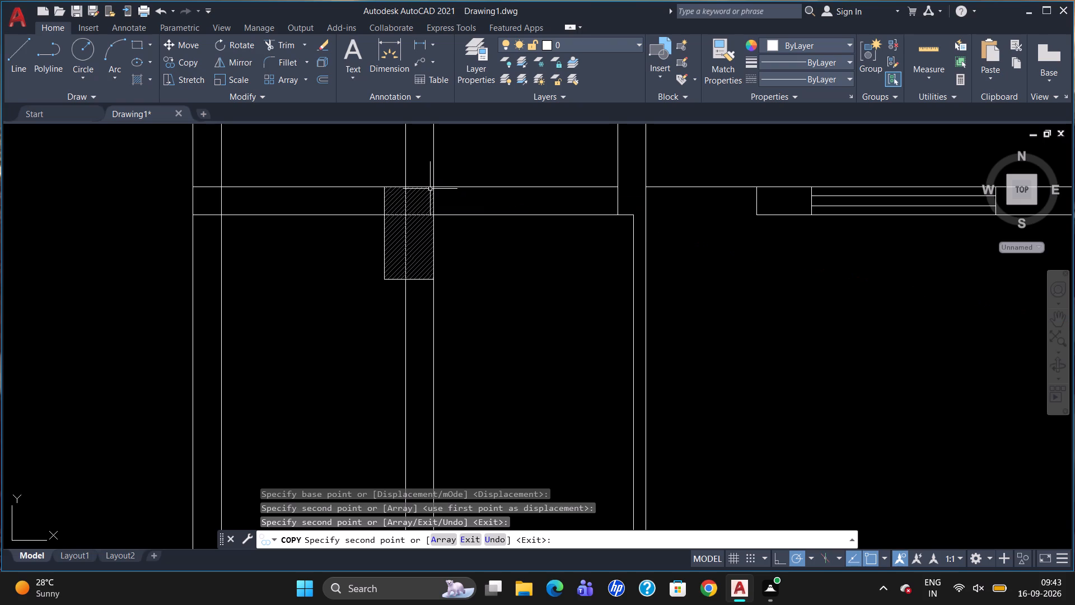
Break the horizontal wall's south face line at the east and west faces of the upper copied column.
text(BR)
click(446, 238)
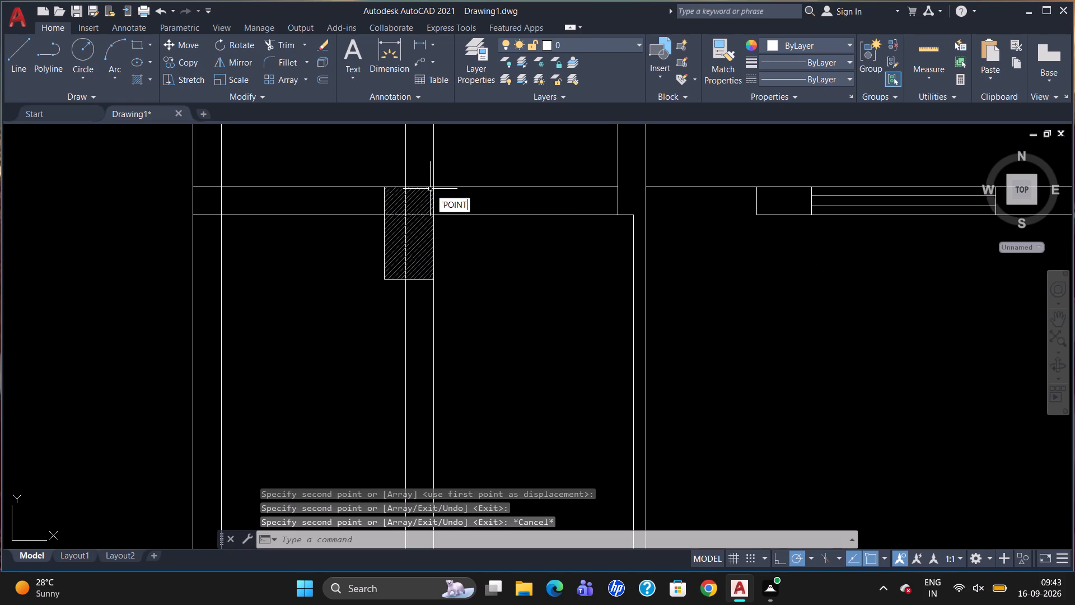
click(443, 216)
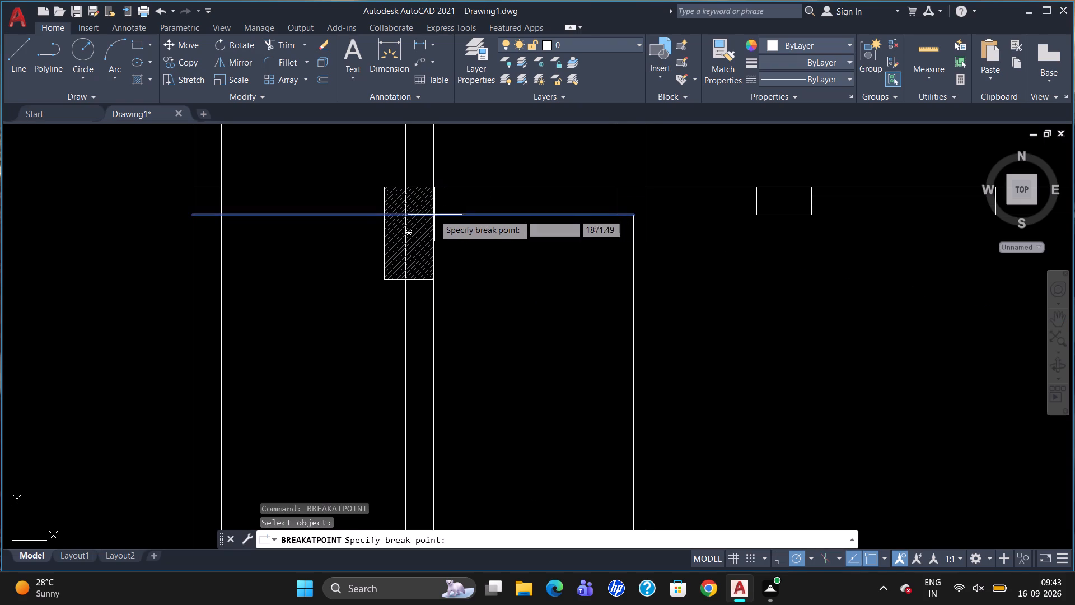
click(433, 212)
text(BR)
click(471, 280)
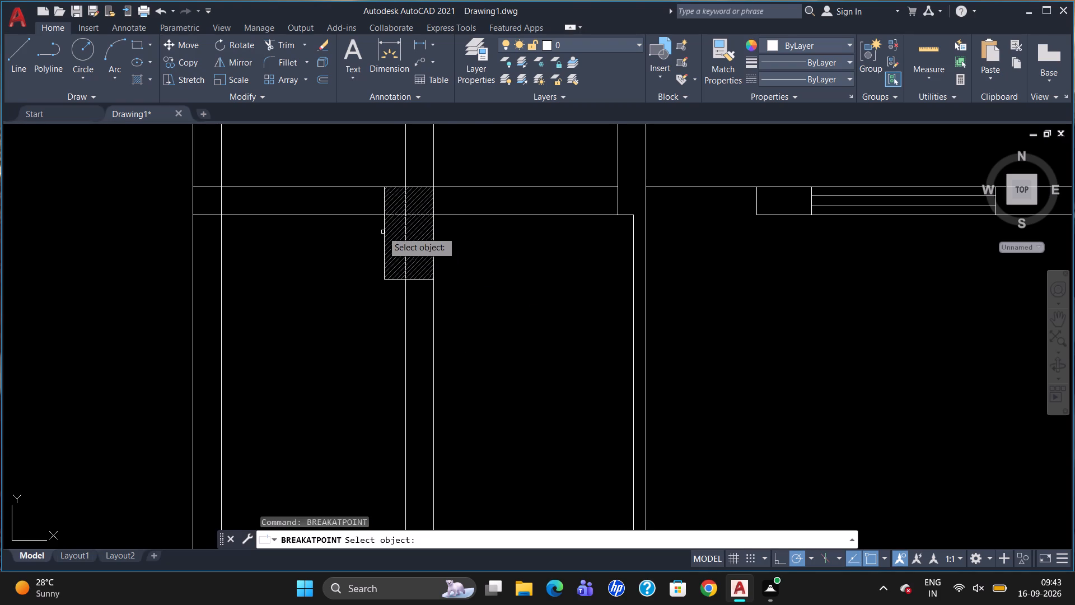
click(376, 215)
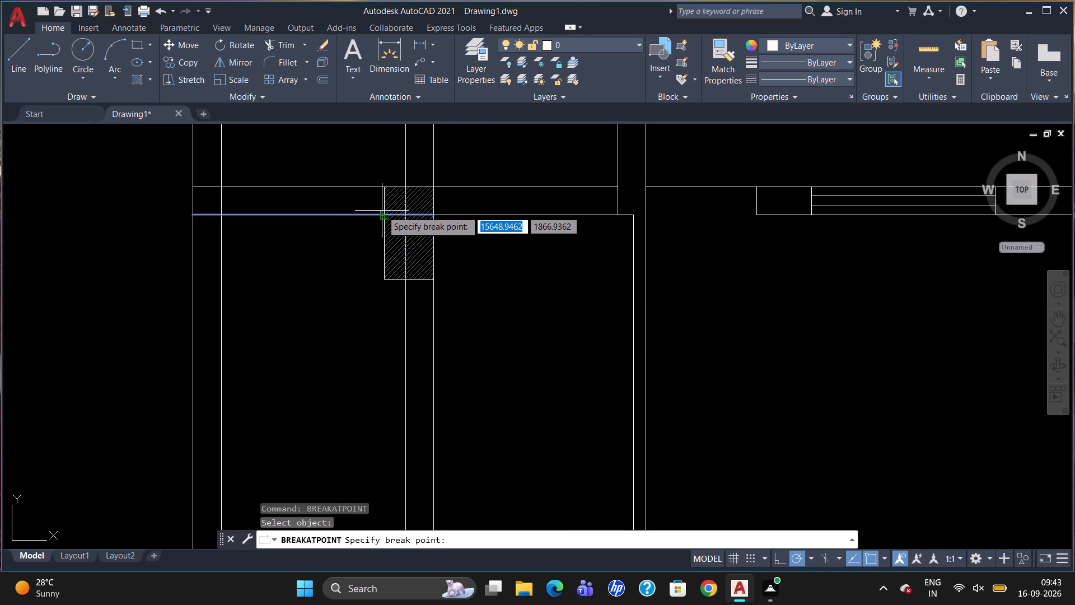
scroll(384, 212, up, 2)
click(384, 220)
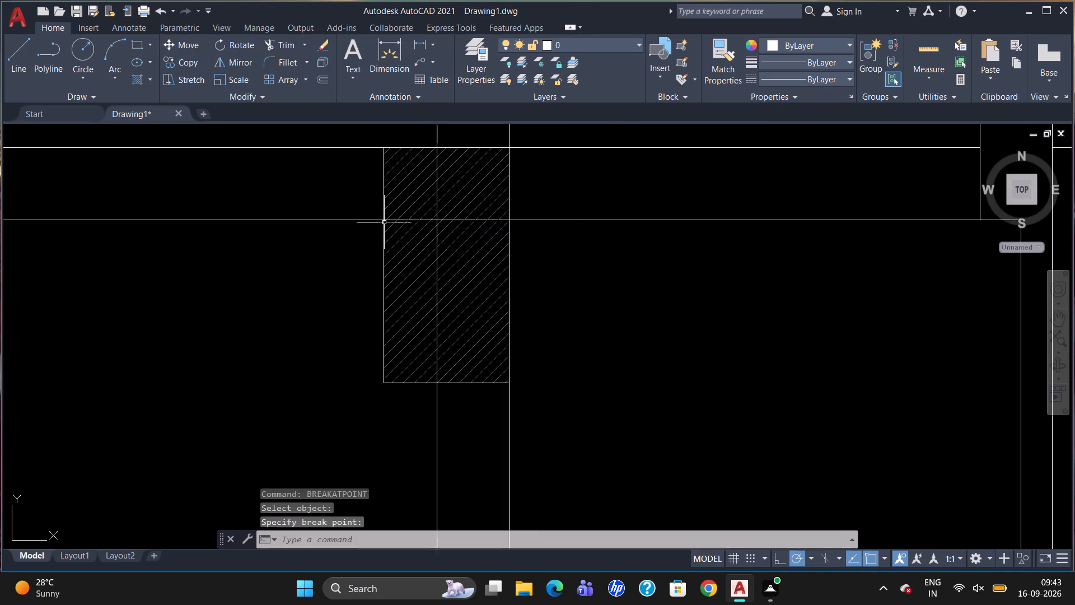
Break the western middle 230 wall's west face line at the south and north edges of the upper copied column.
text(BR)
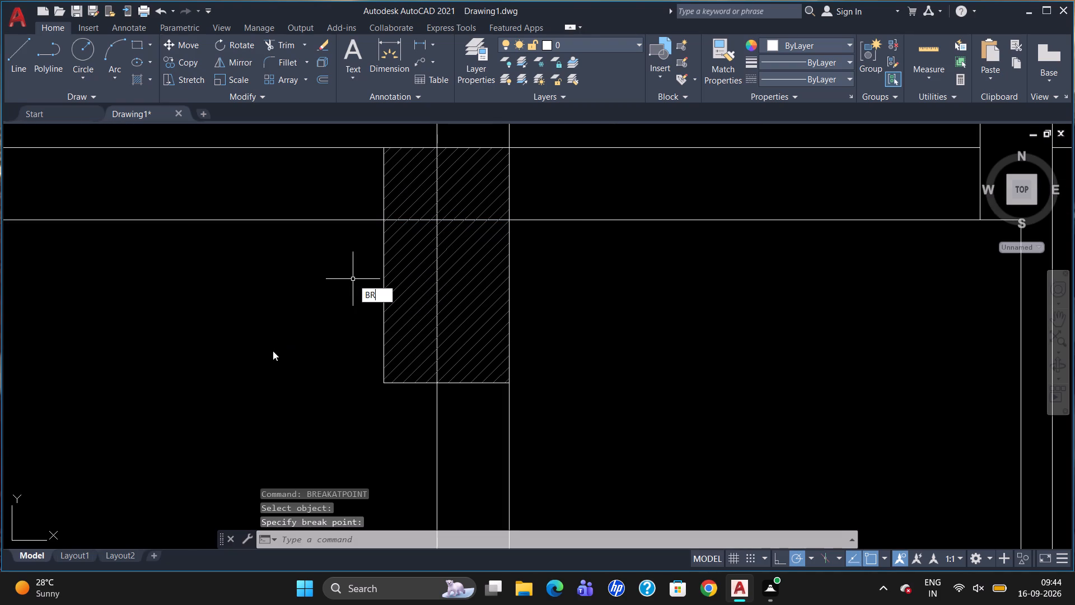
click(385, 319)
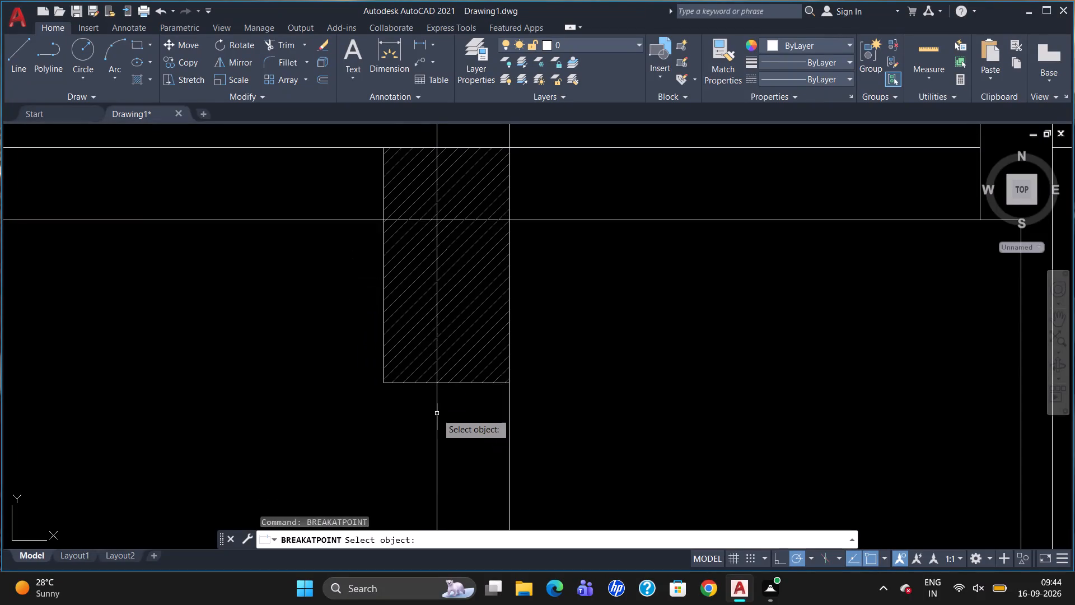
click(437, 411)
click(438, 381)
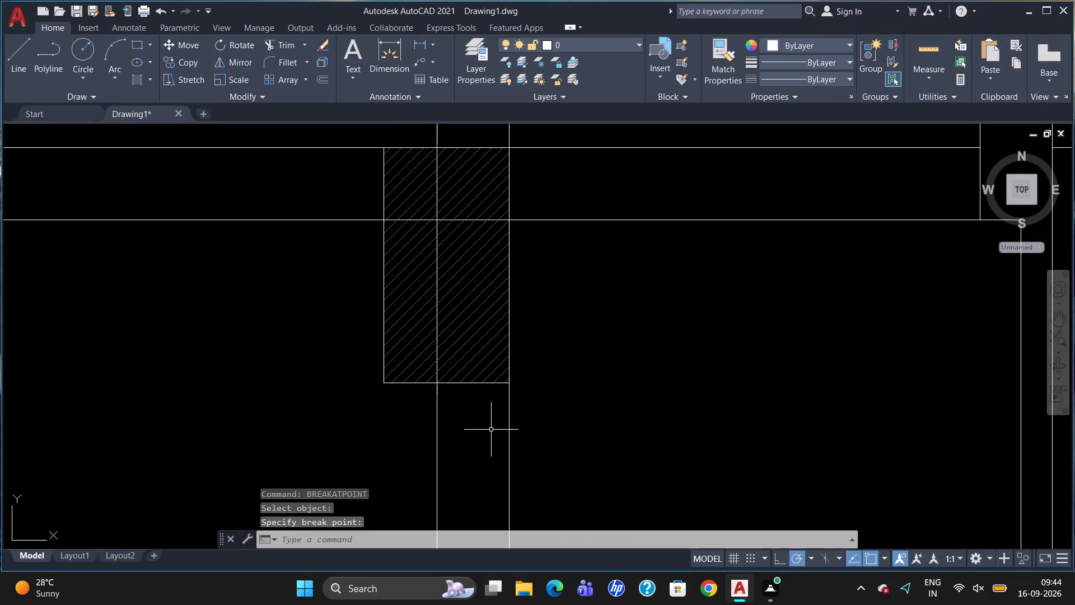
text(BR)
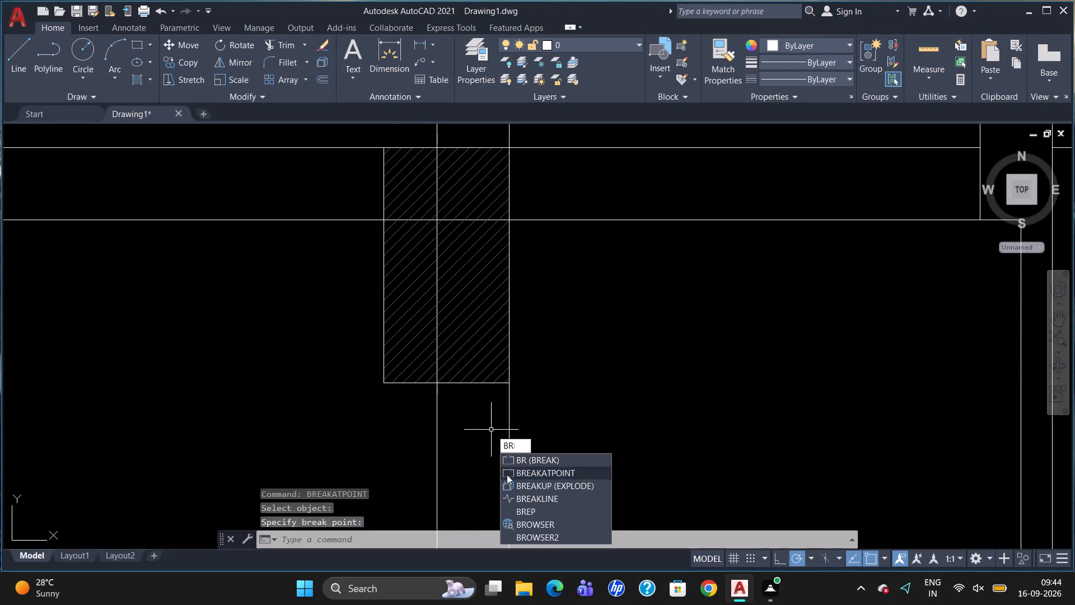
click(507, 474)
scroll(471, 390, up, 1)
scroll(440, 204, down, 2)
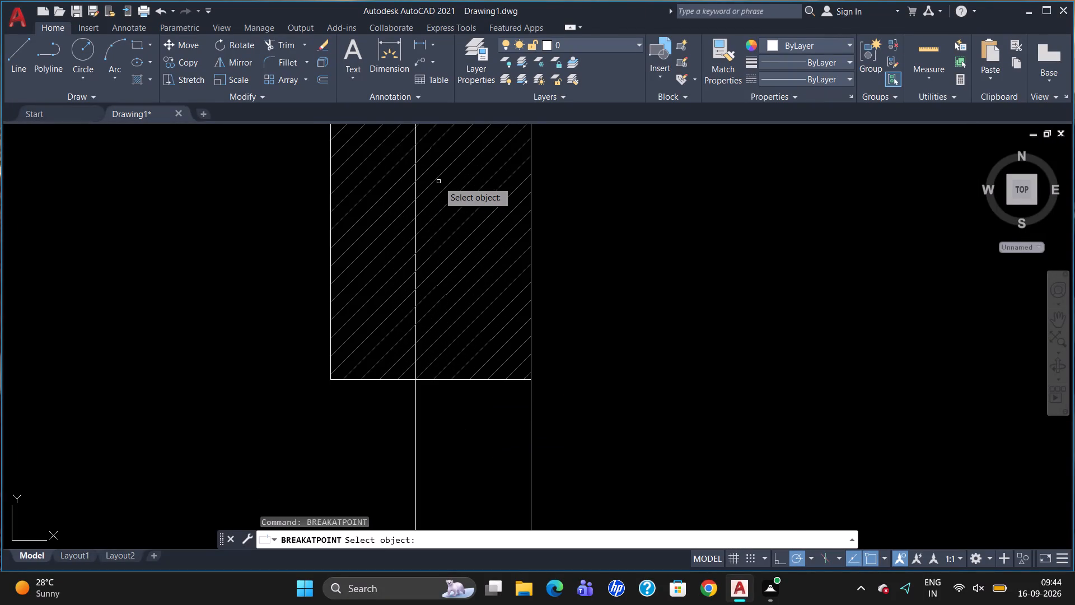
scroll(436, 208, down, 1)
scroll(431, 149, up, 2)
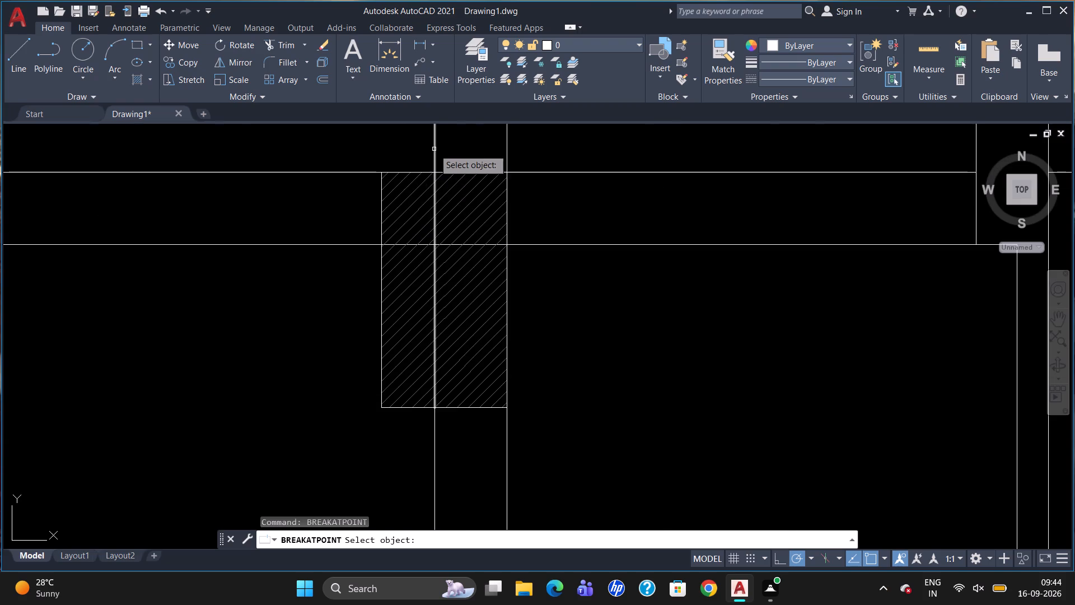
click(434, 160)
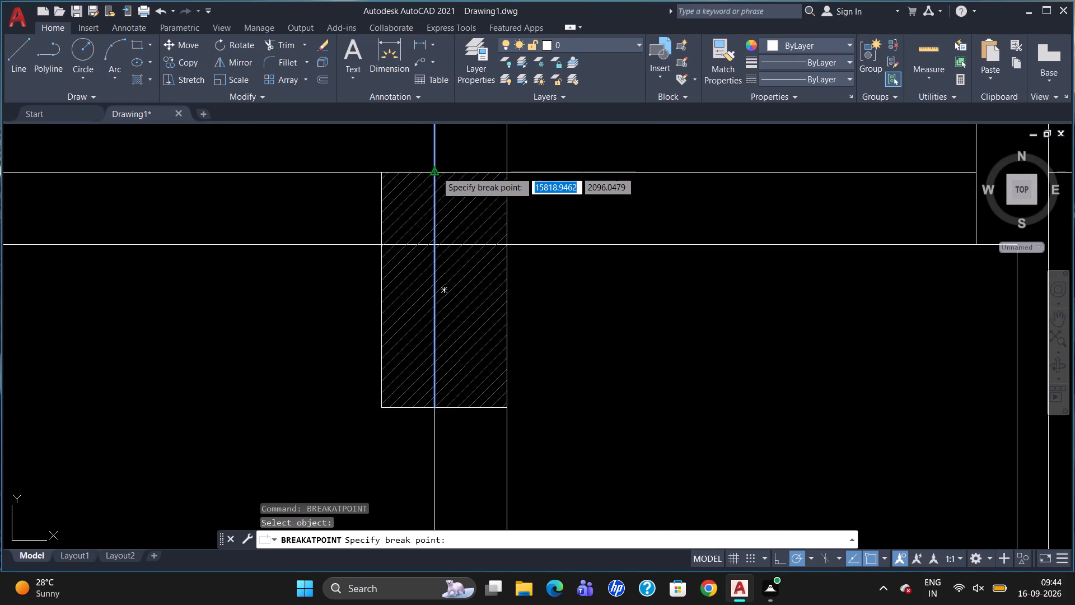
click(436, 171)
Erase the vertical and horizontal wall line segments crossing inside the upper copied column.
scroll(436, 236, up, 4)
click(423, 217)
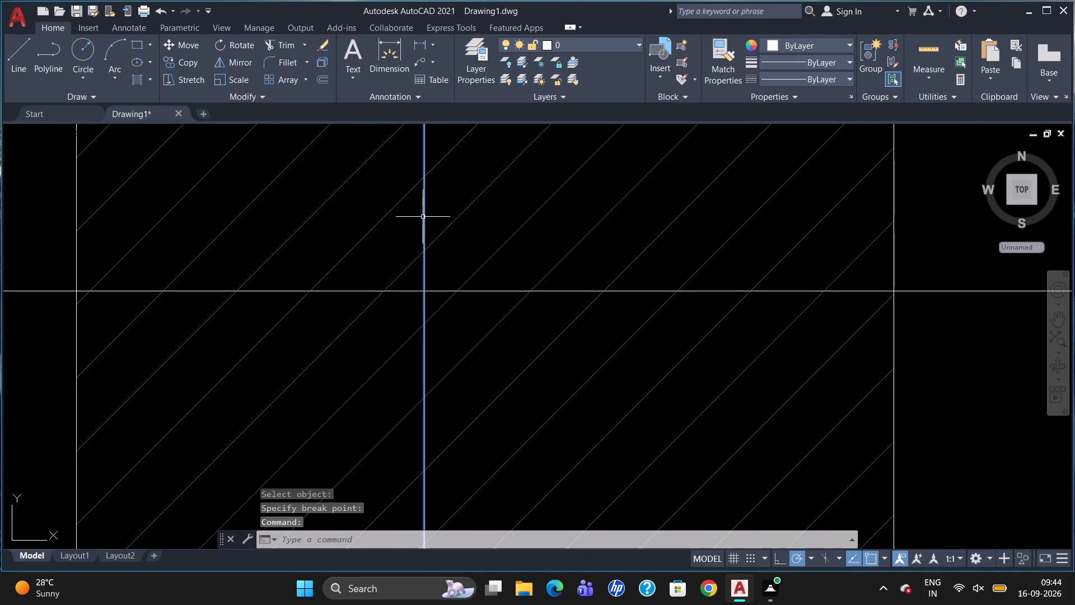
click(479, 290)
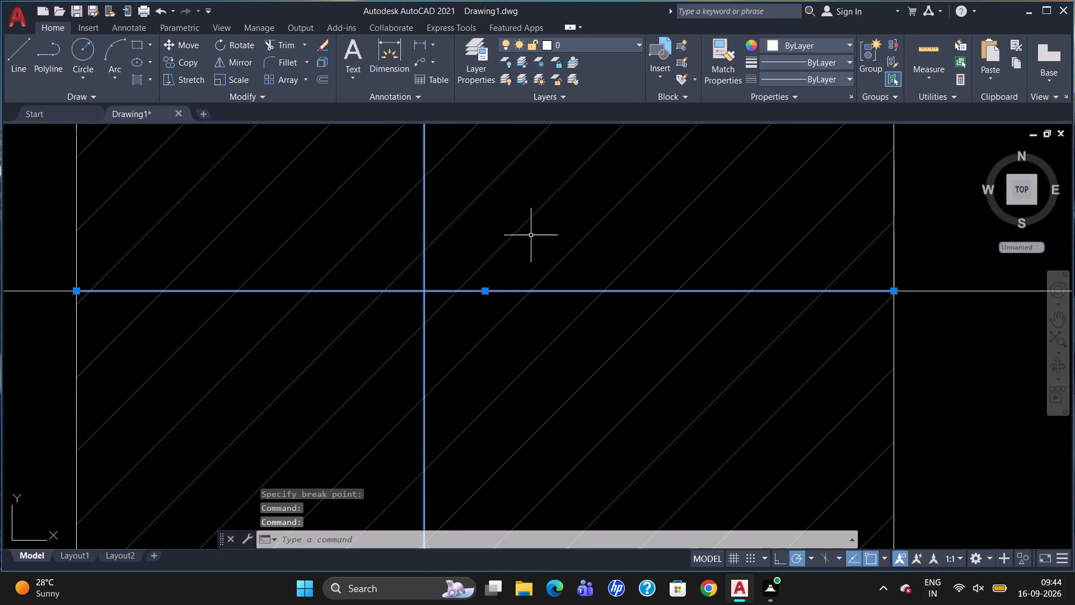
key(Delete)
Break the middle 230 wall's west face line at the south edge of the lower copied column.
scroll(534, 208, down, 8)
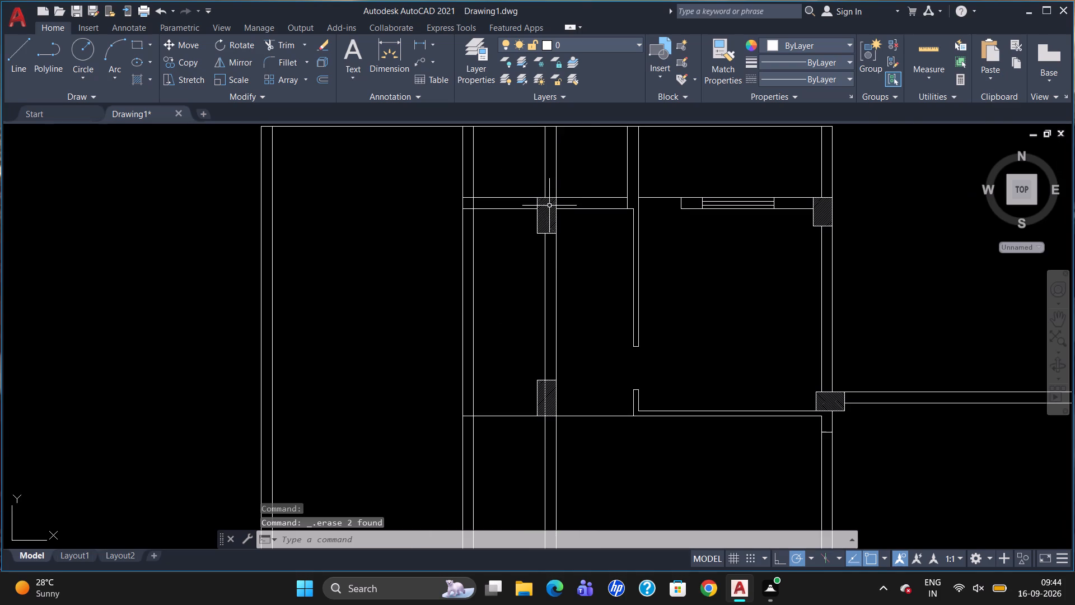
scroll(555, 445, up, 2)
text(BR)
click(588, 492)
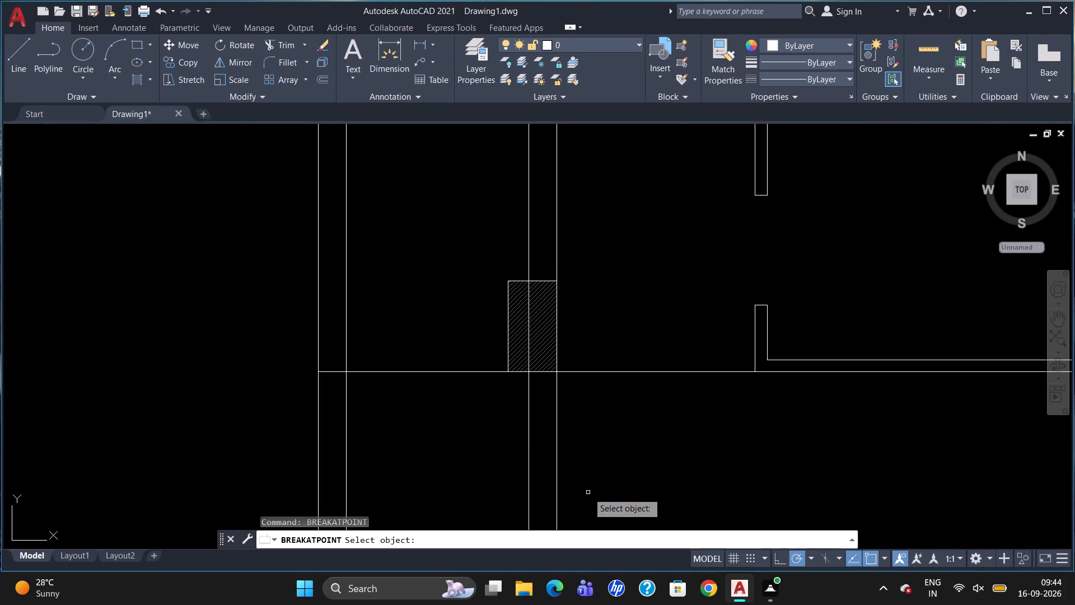
click(529, 378)
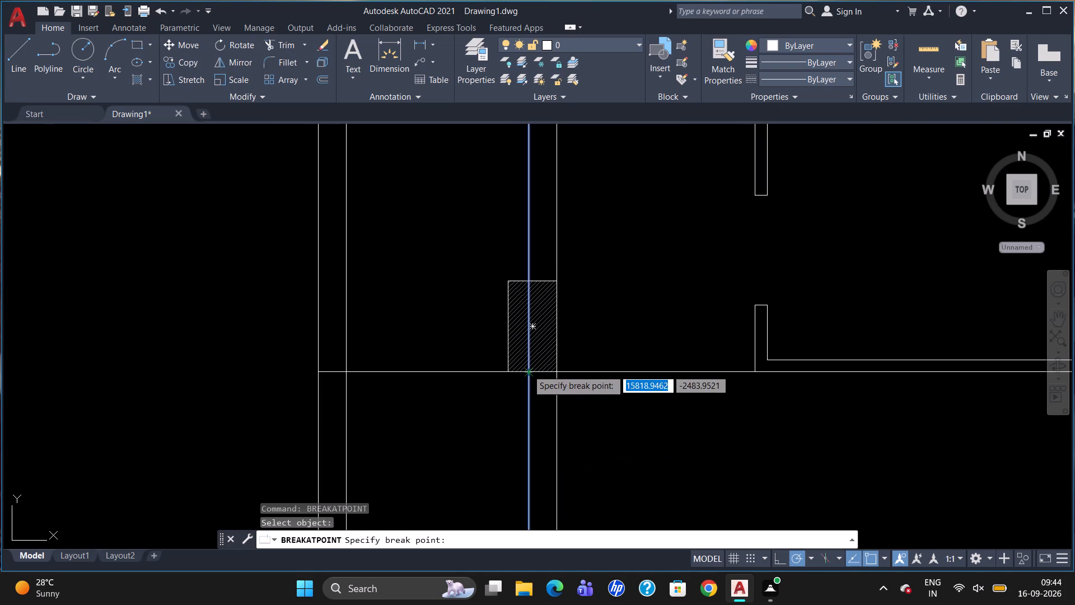
click(527, 370)
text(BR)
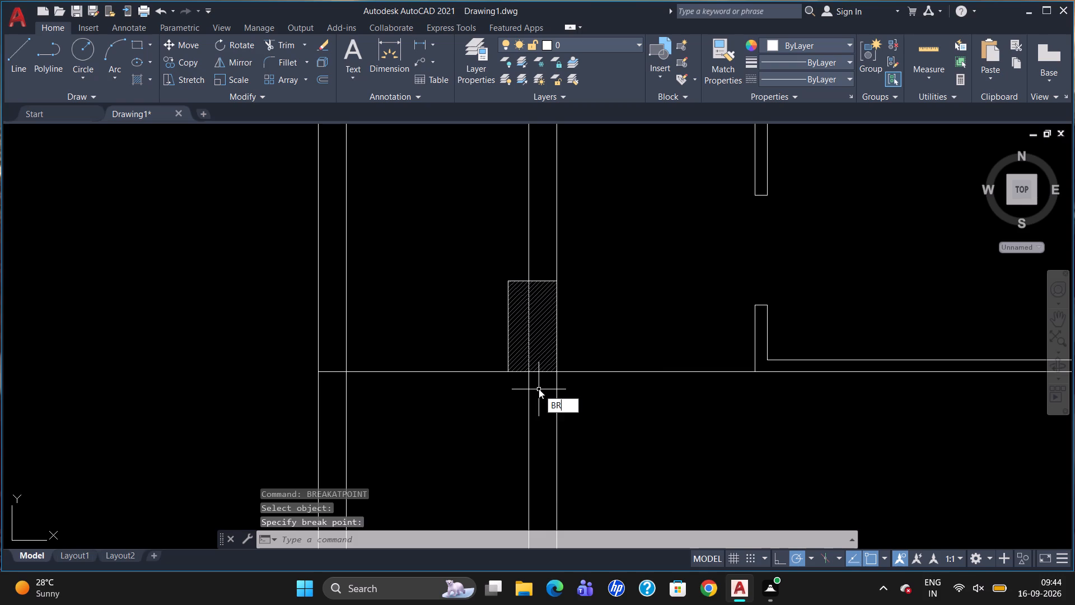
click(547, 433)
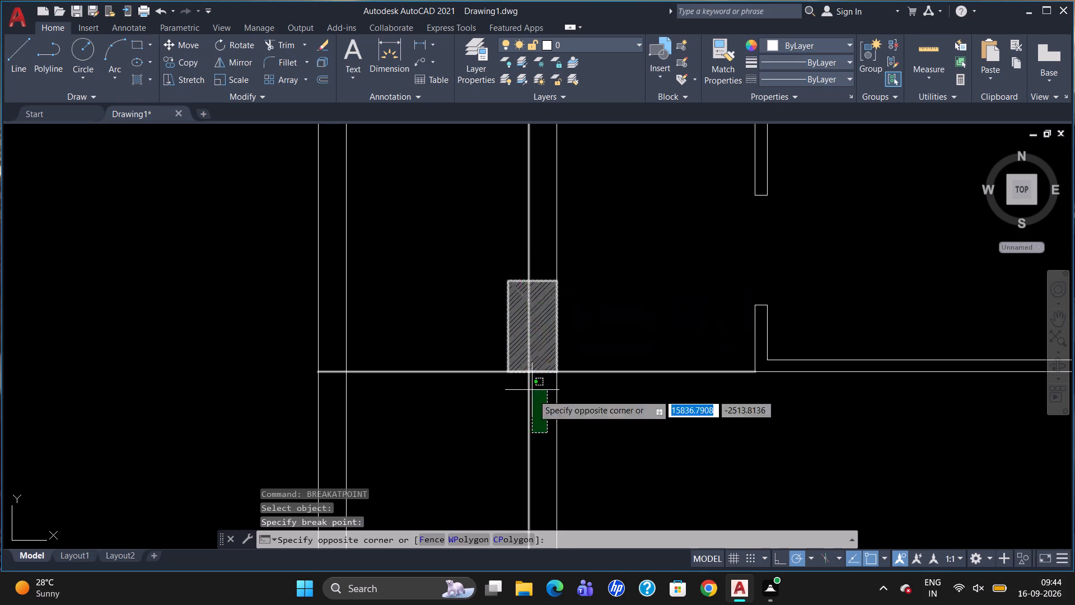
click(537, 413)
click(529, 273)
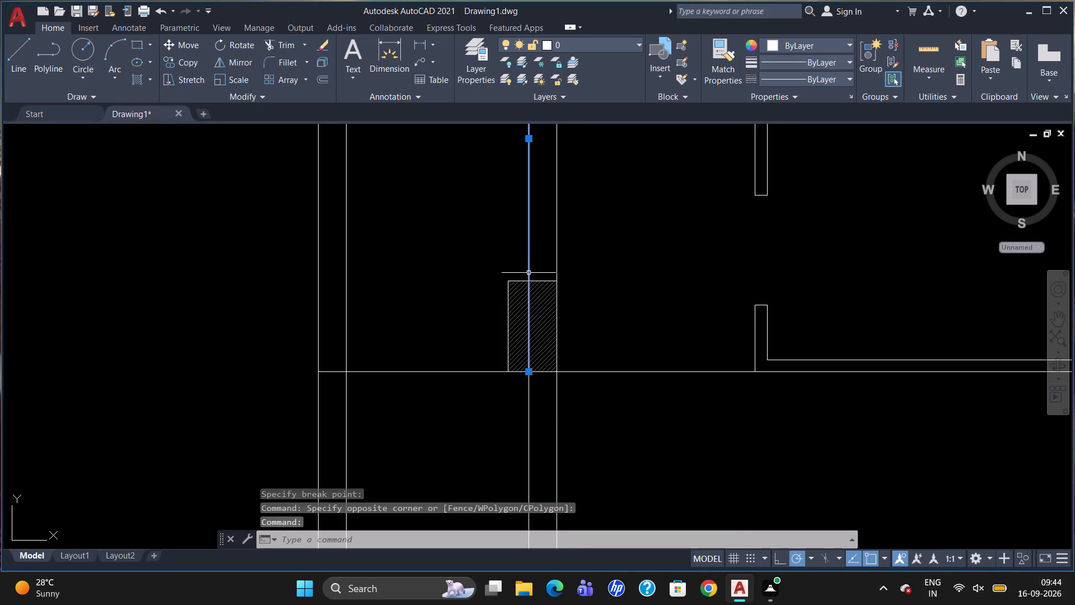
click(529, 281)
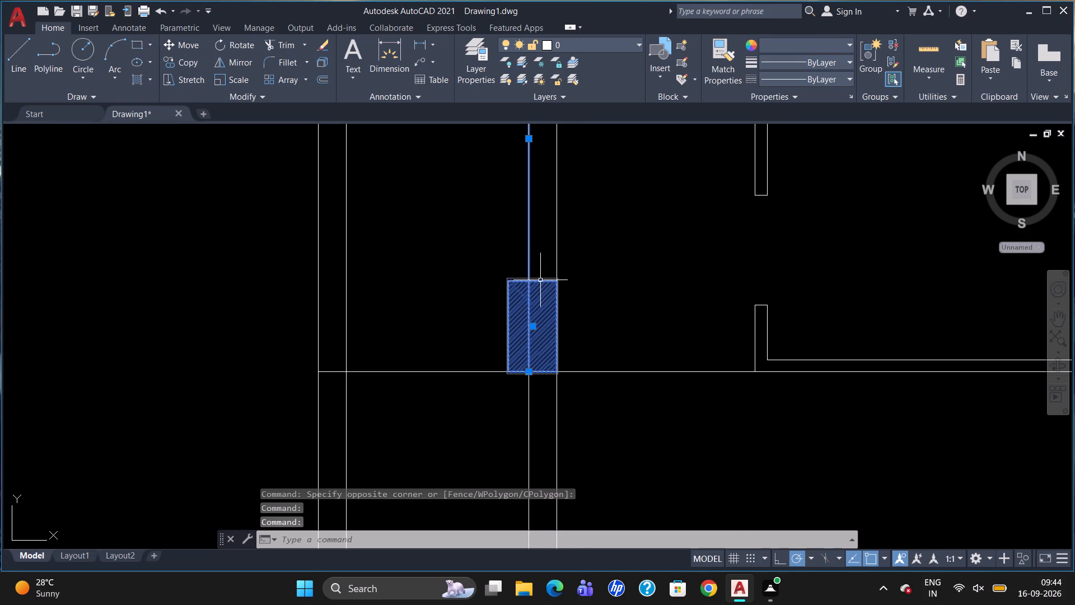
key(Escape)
Break the same wall face line at the lower column's north edge and erase the segment inside the column.
text(BR)
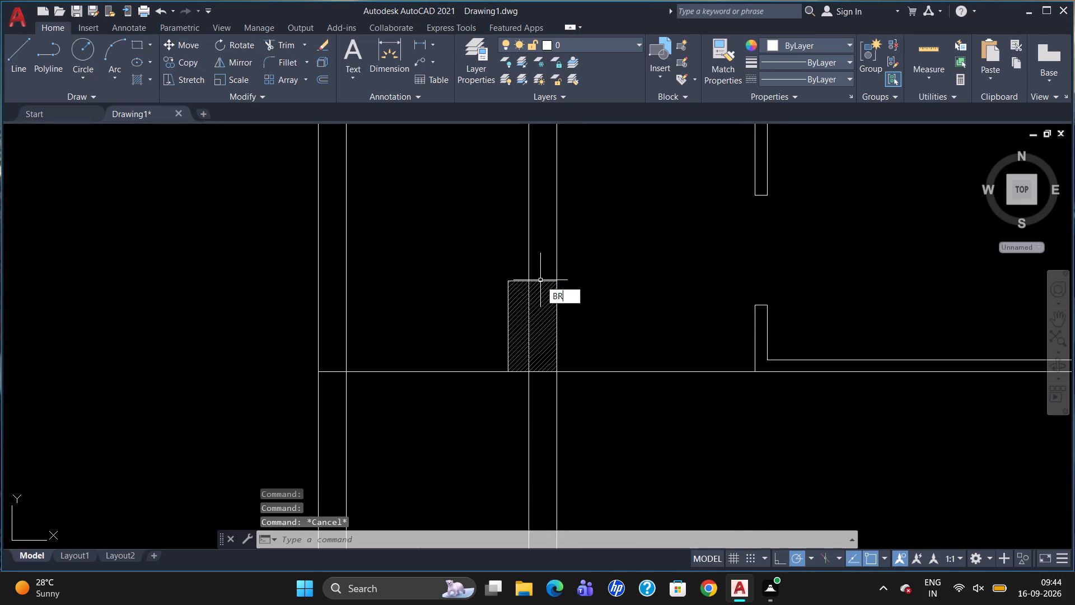
click(578, 320)
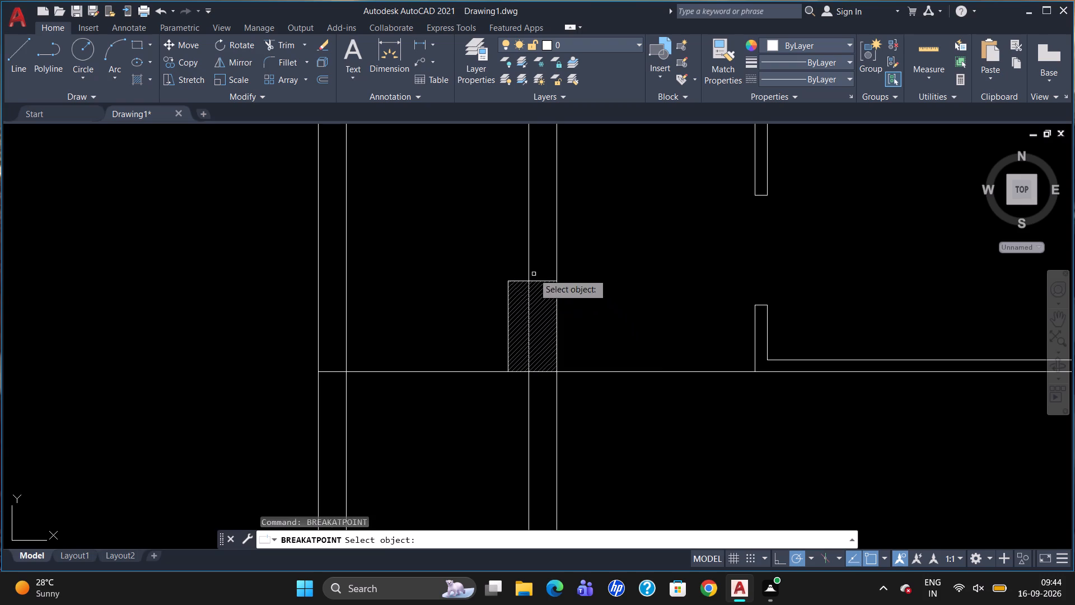
click(529, 270)
click(529, 279)
scroll(530, 292, up, 6)
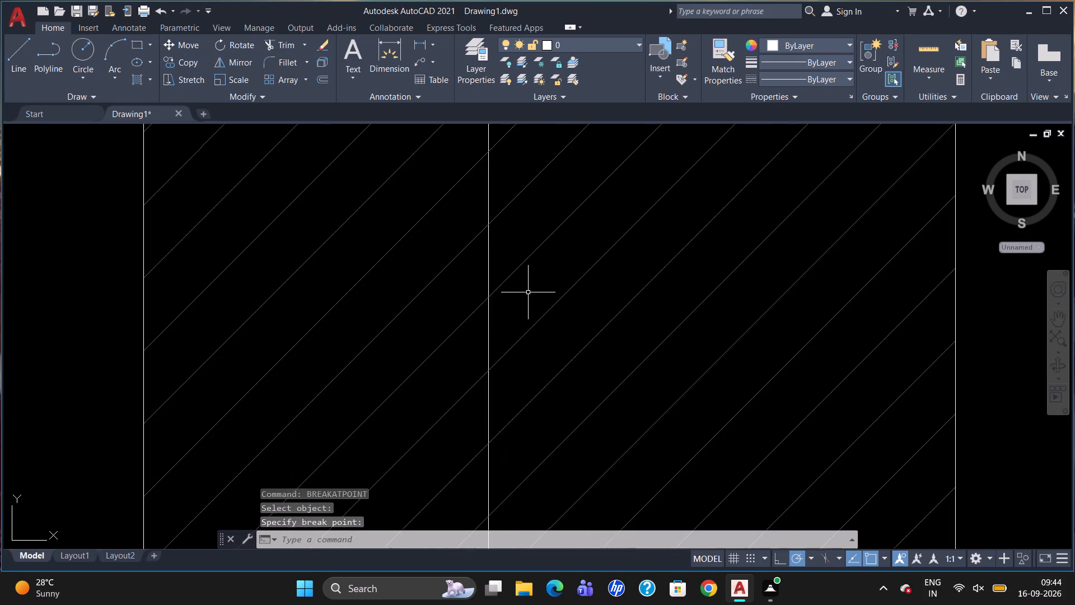
click(488, 314)
key(Delete)
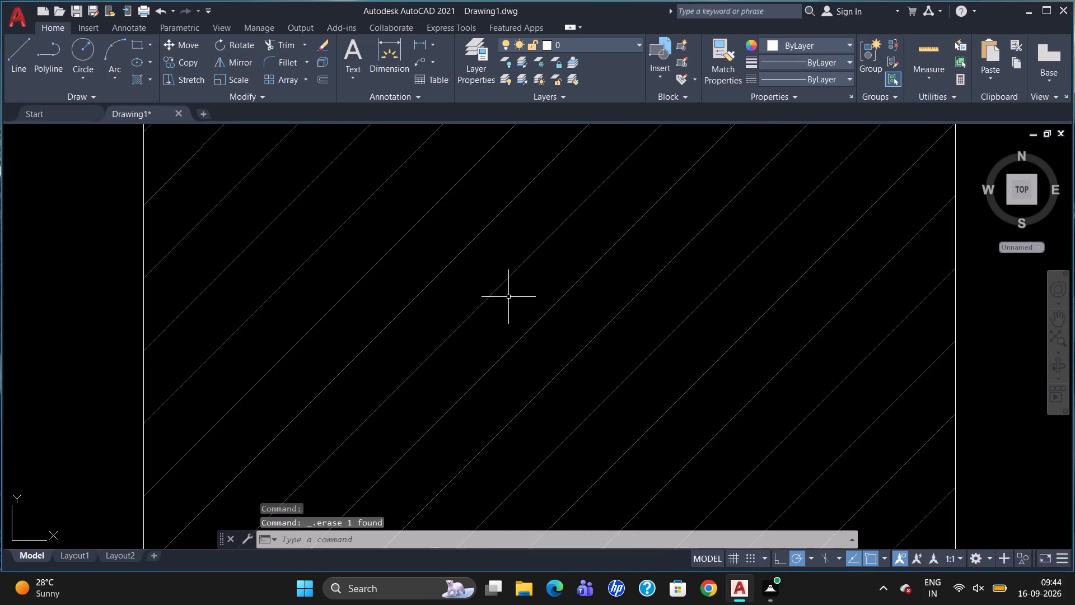
Trim the horizontal line between the middle 230 wall's east face and the 100 wall's southwest outer corner.
scroll(519, 302, down, 6)
scroll(641, 270, down, 2)
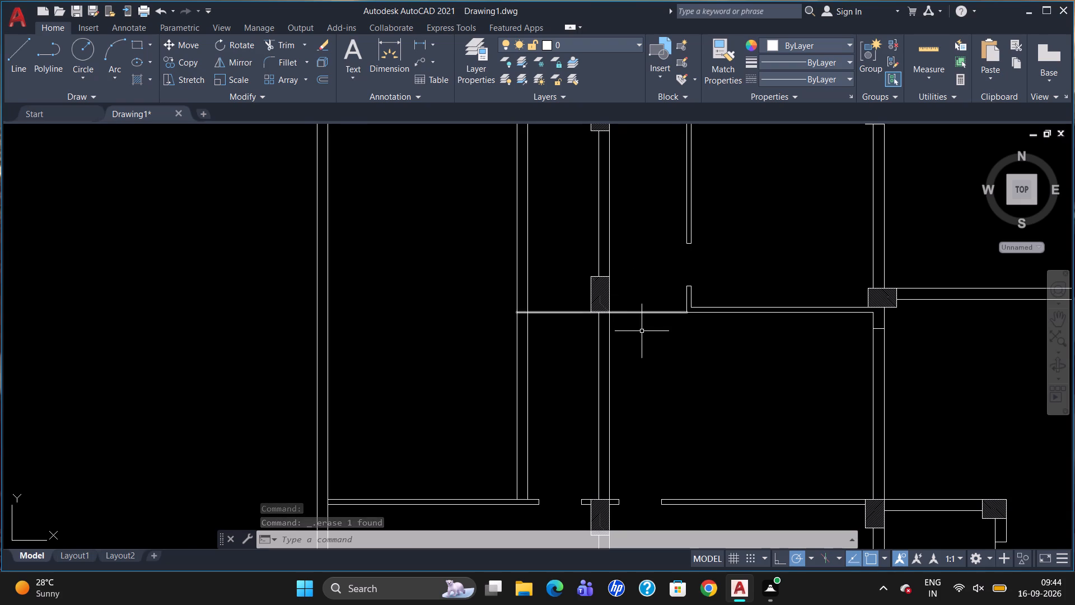
scroll(677, 266, up, 1)
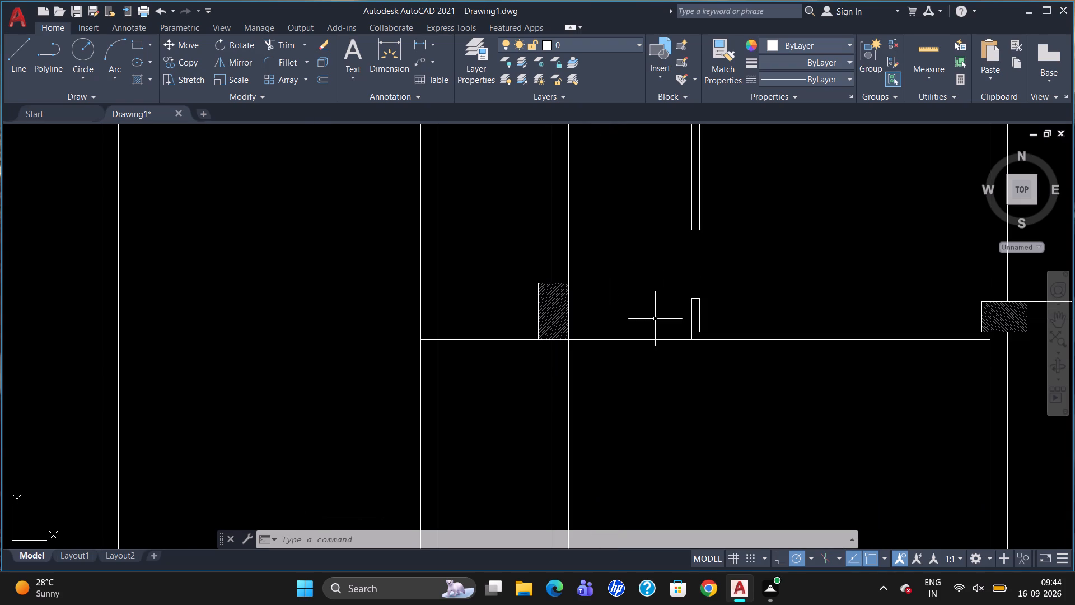
text(TR)
key(Return)
key(Return)
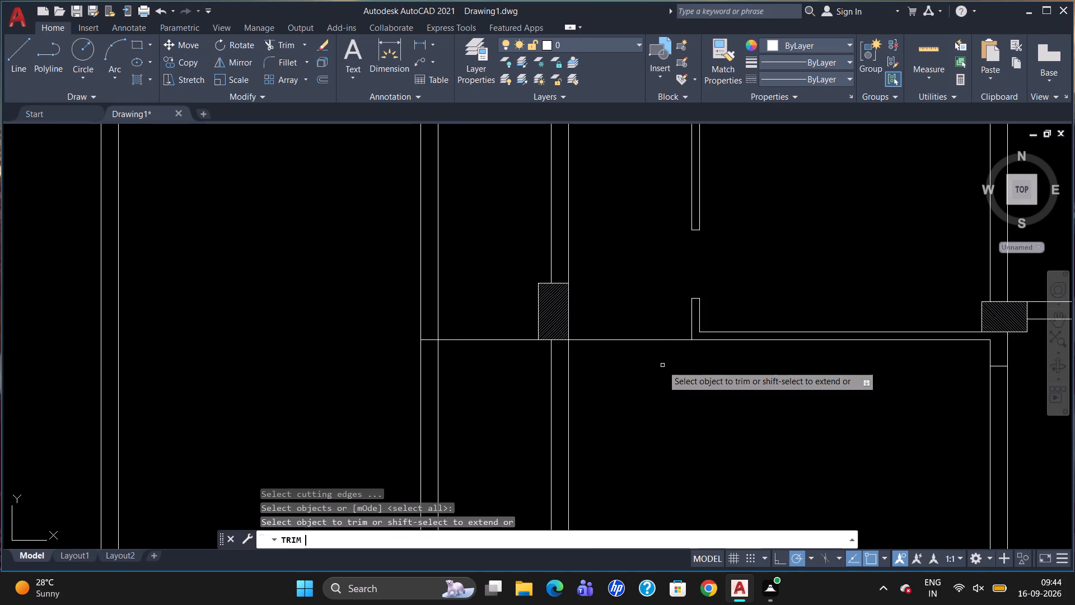
click(634, 338)
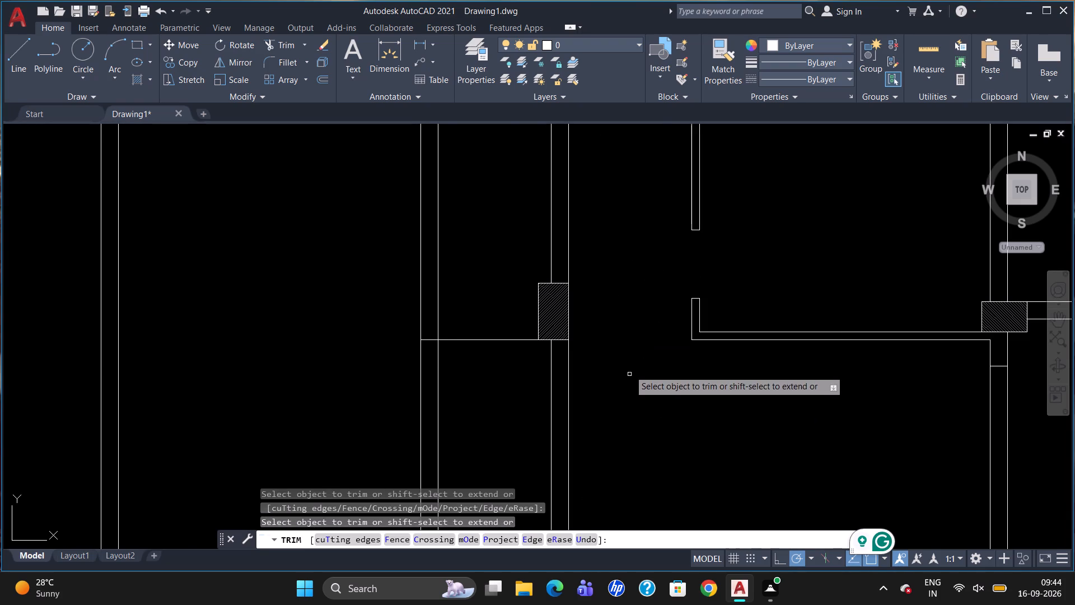
scroll(630, 397, down, 1)
key(Escape)
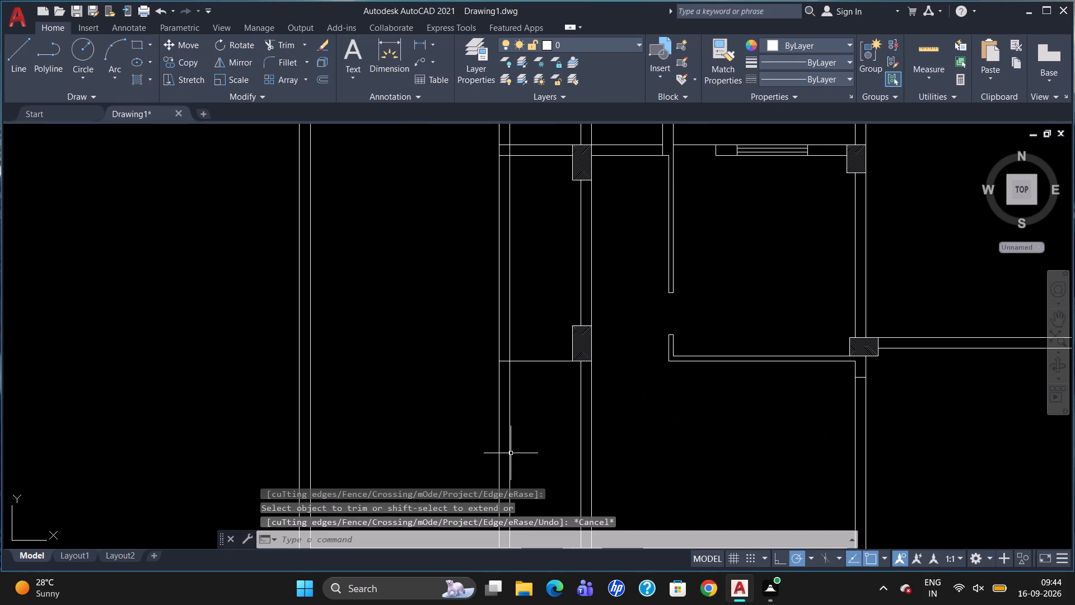
Draw a horizontal line from the lower column's northwest corner west to the second vertical 230 wall's east face.
key(l)
key(Return)
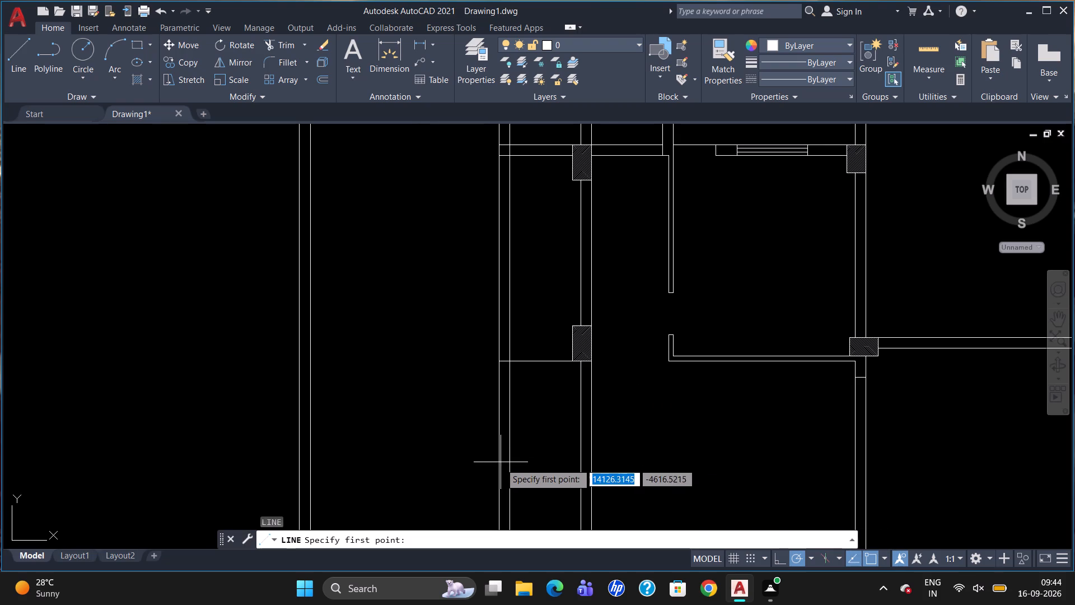
scroll(572, 325, up, 3)
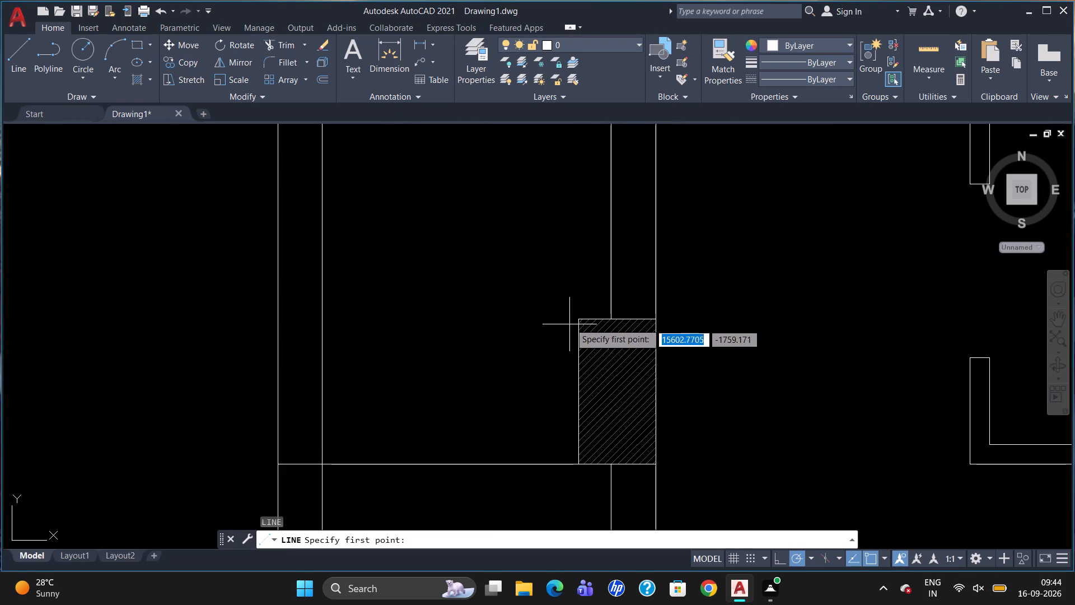
click(580, 318)
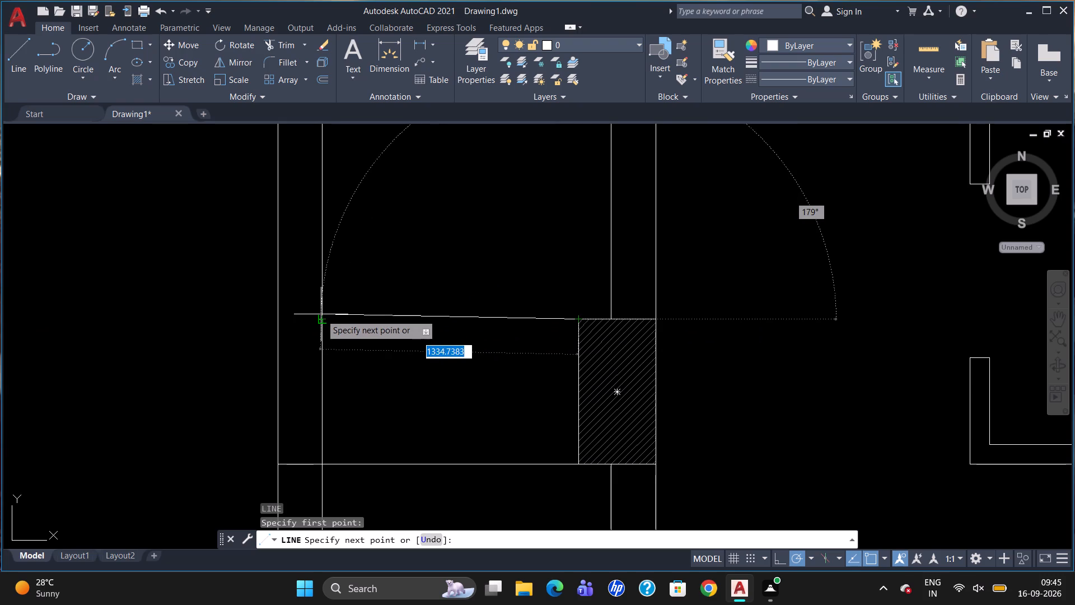
click(322, 319)
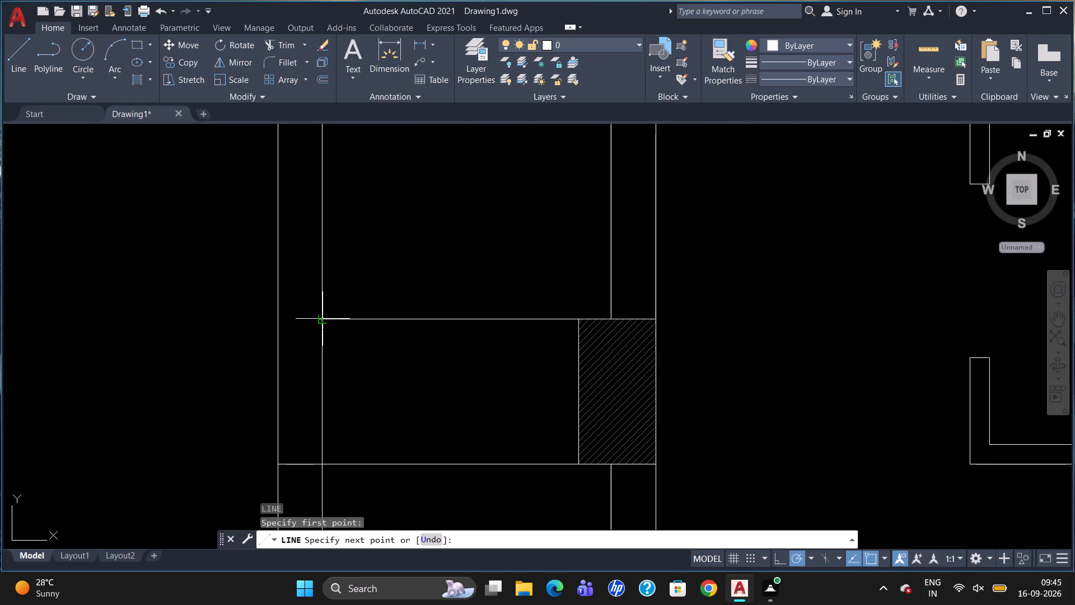
key(Escape)
Offset the new horizontal line 100 to the south to form a 100 thick wall.
key(o)
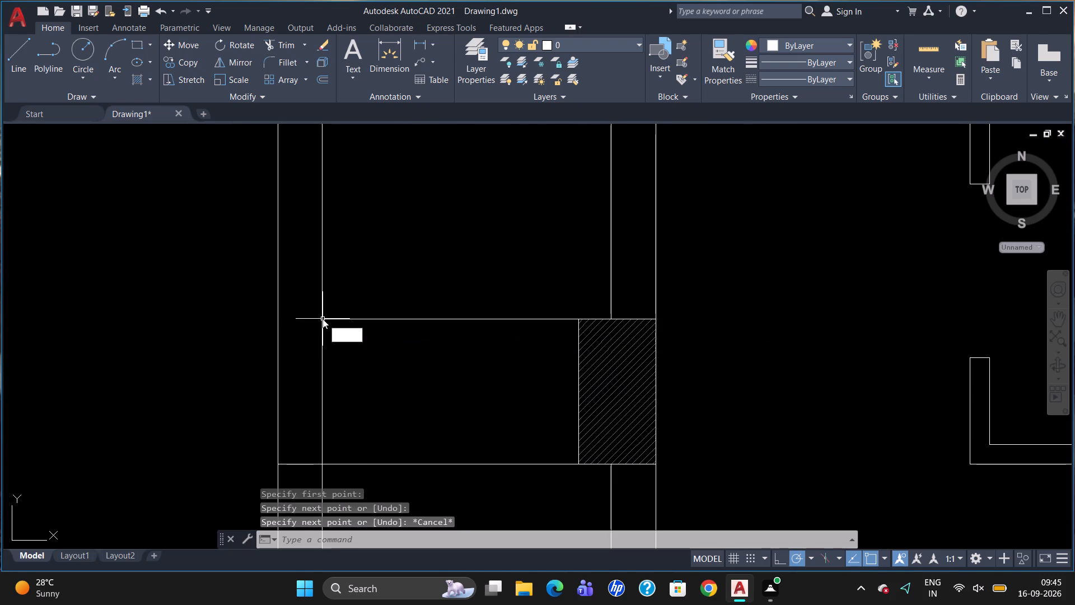
key(Return)
text(100)
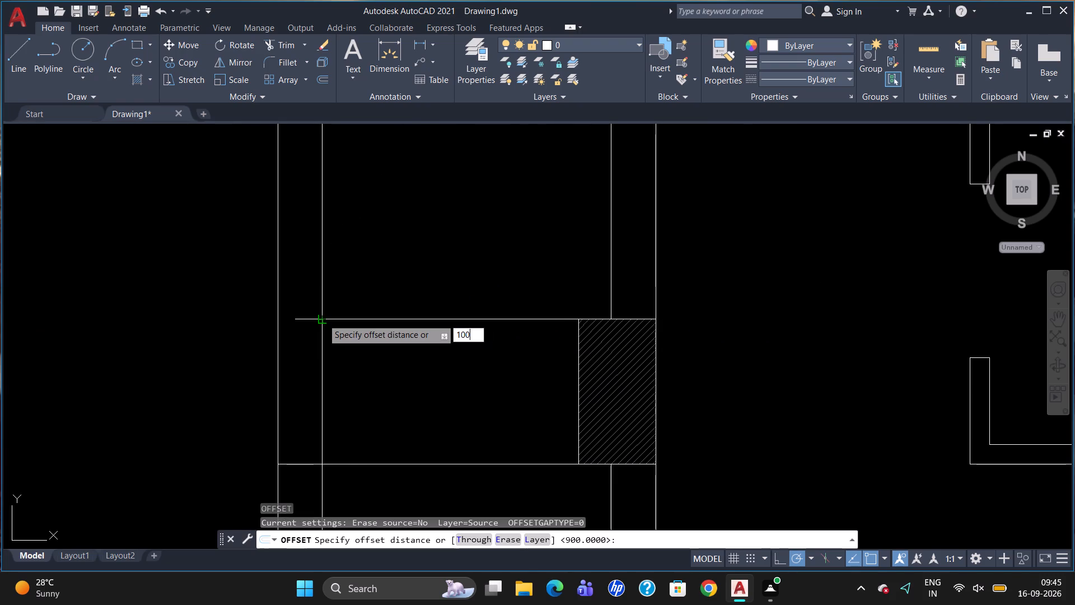
key(Return)
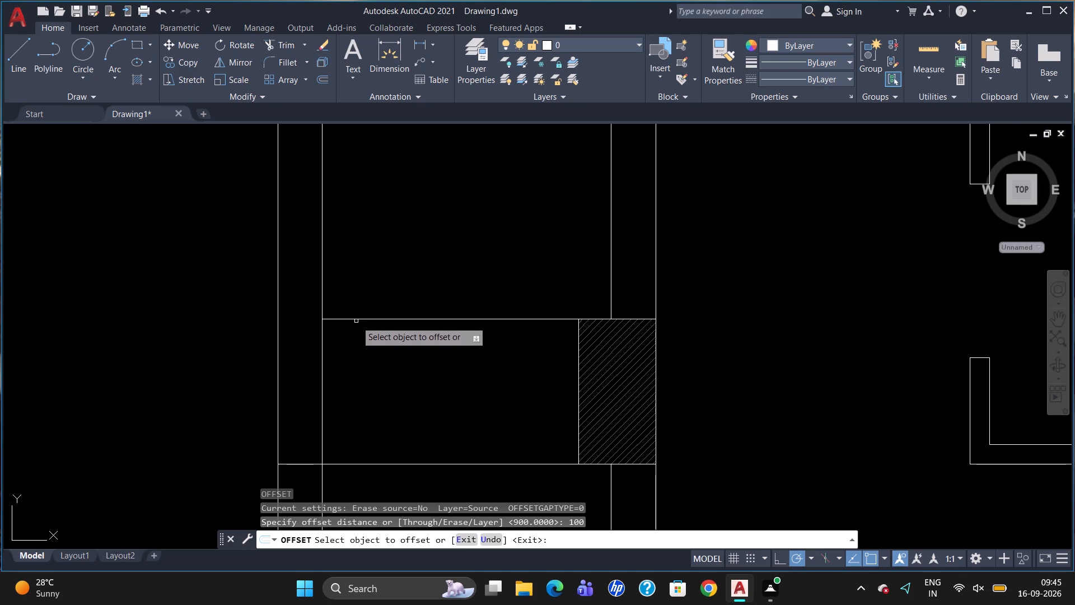
click(357, 319)
click(361, 343)
scroll(417, 294, down, 2)
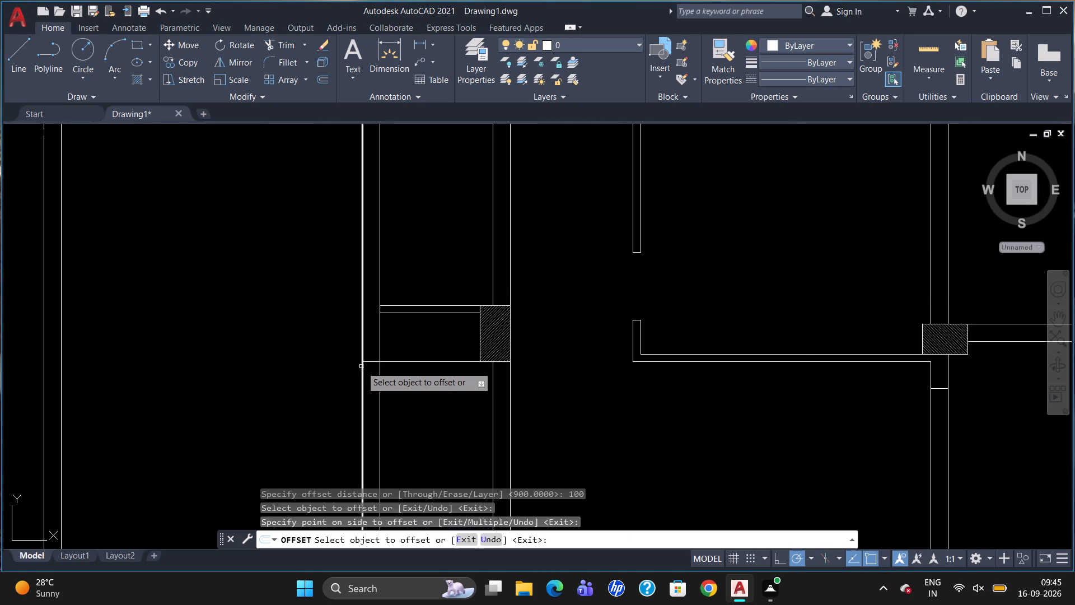
scroll(361, 366, up, 1)
key(Escape)
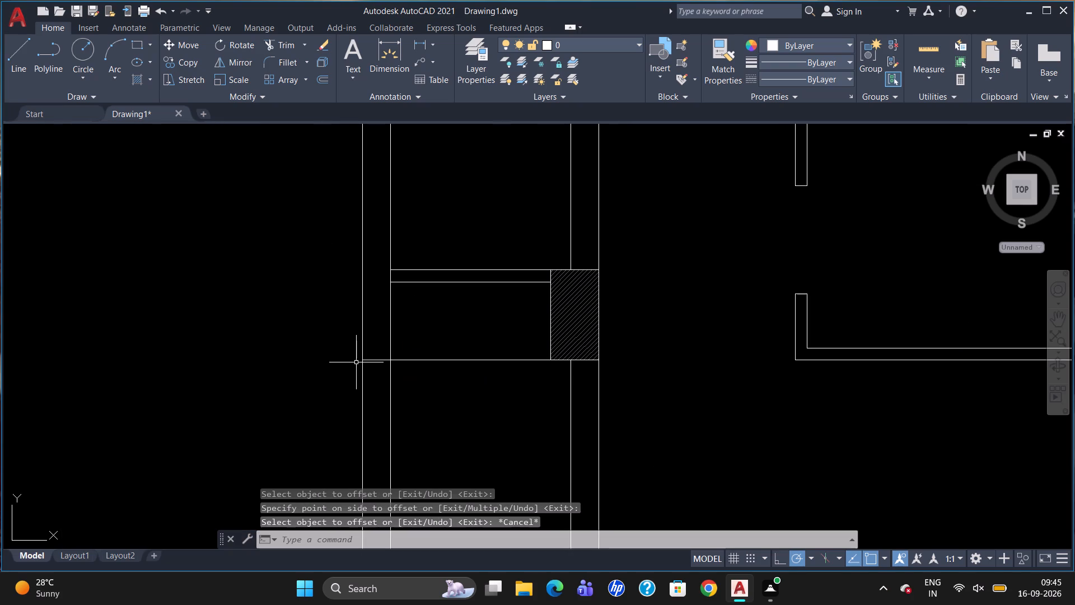
Draw a line extending the 100 wall's north face west across the second vertical 230 wall to its west face.
key(l)
key(Return)
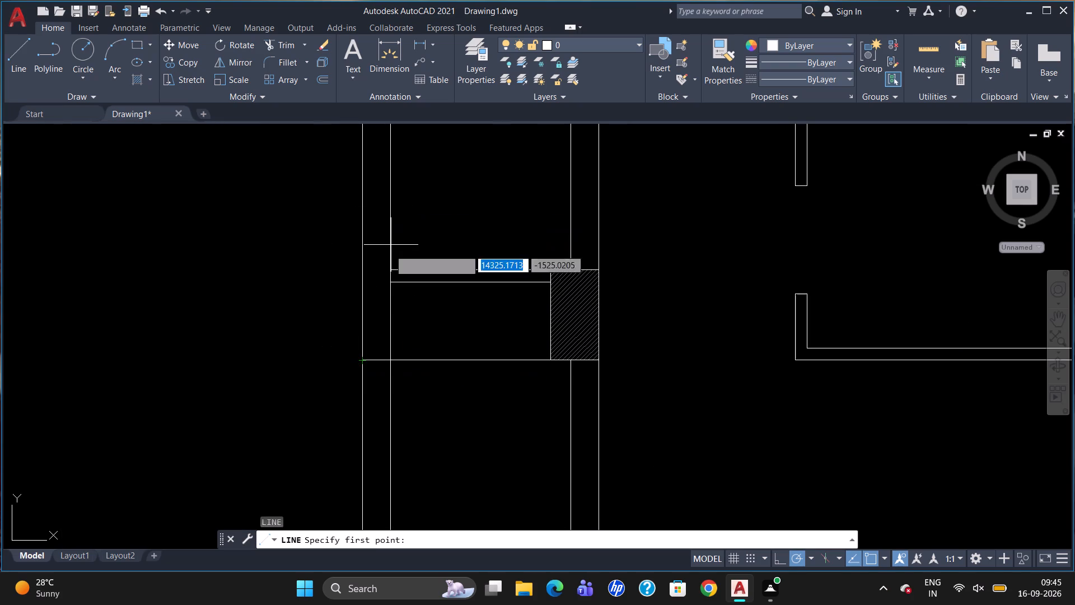
click(390, 269)
click(364, 274)
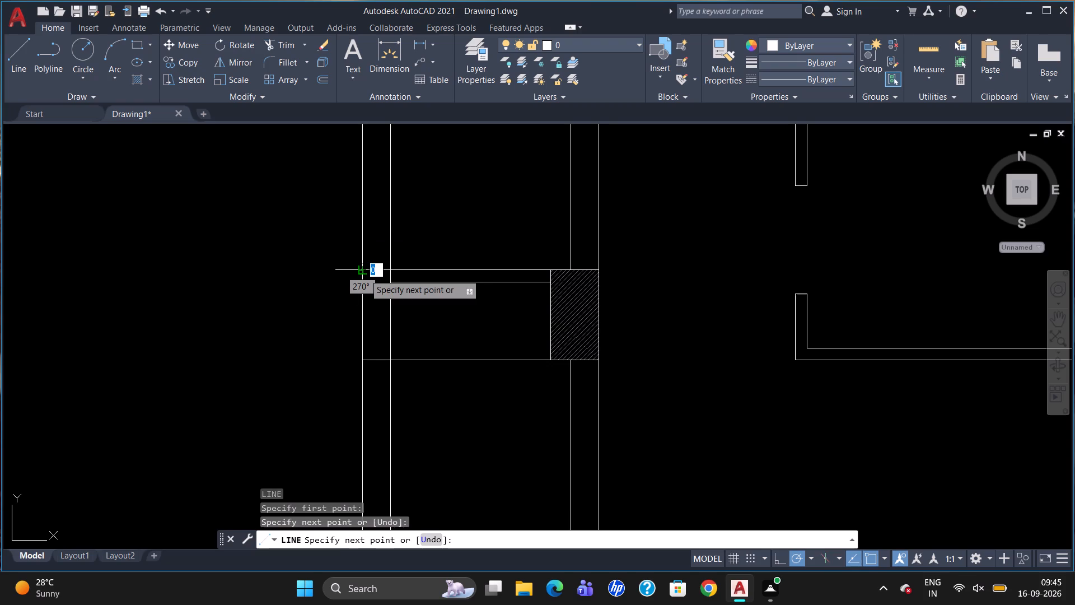
key(Escape)
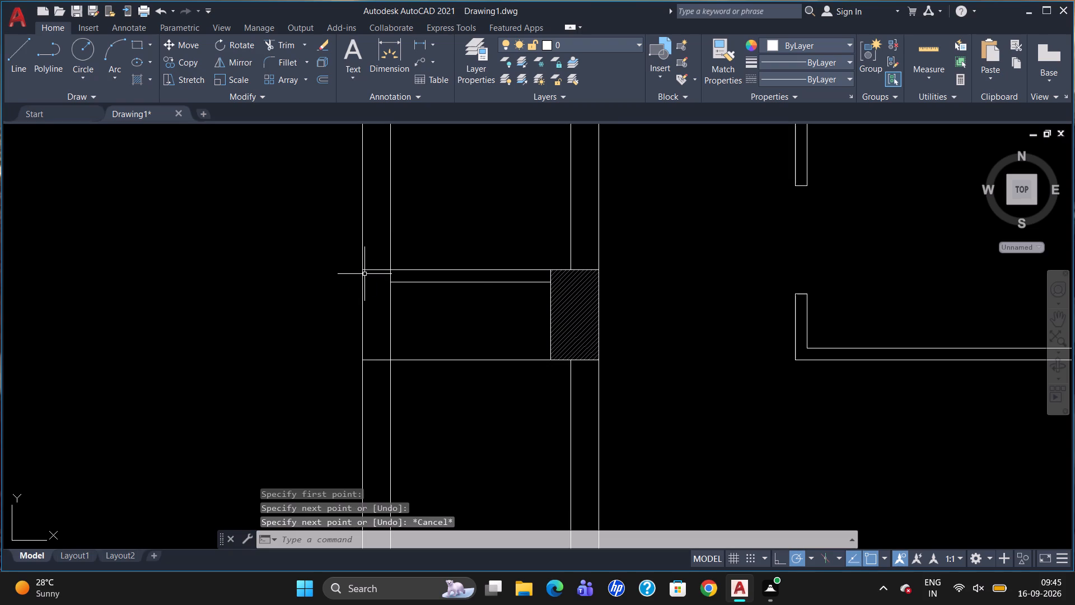
Break the second vertical 230 wall's east face line at the 100 wall's south face and at the column's south edge line.
key(b)
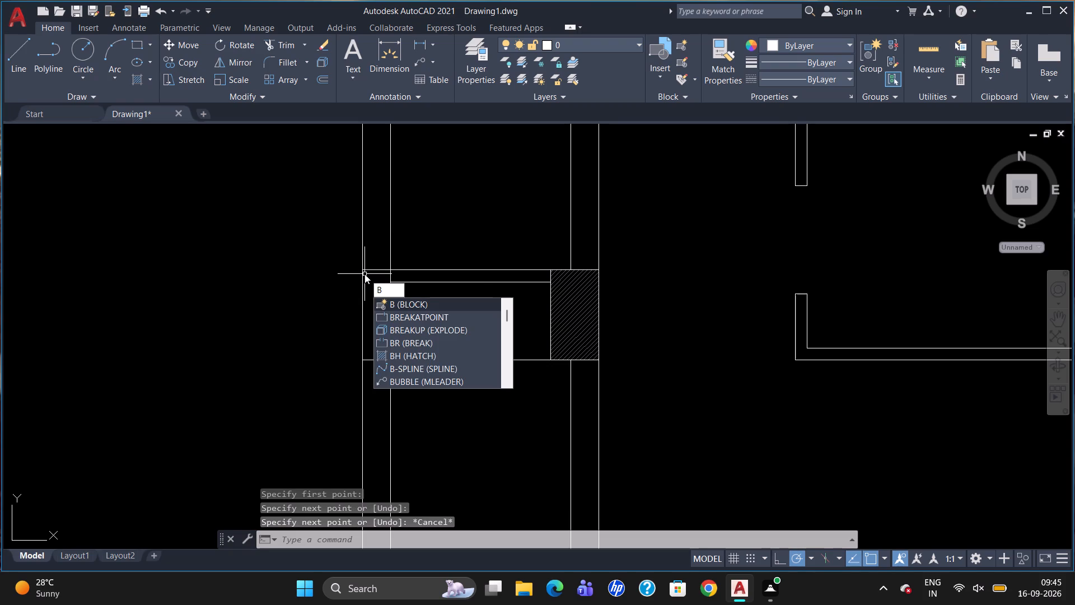
key(r)
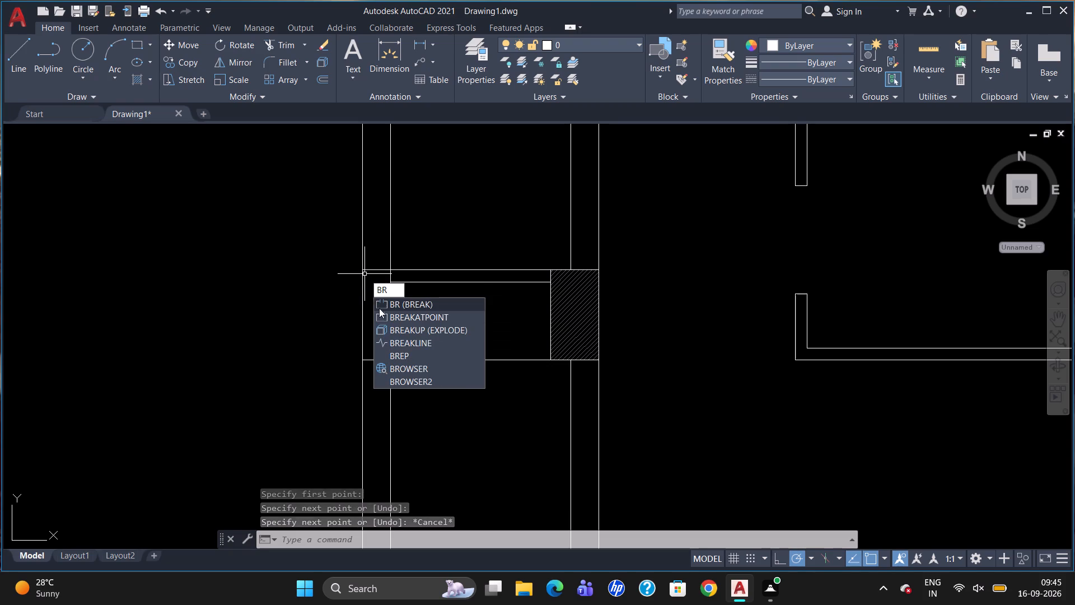
click(385, 317)
click(390, 309)
click(392, 280)
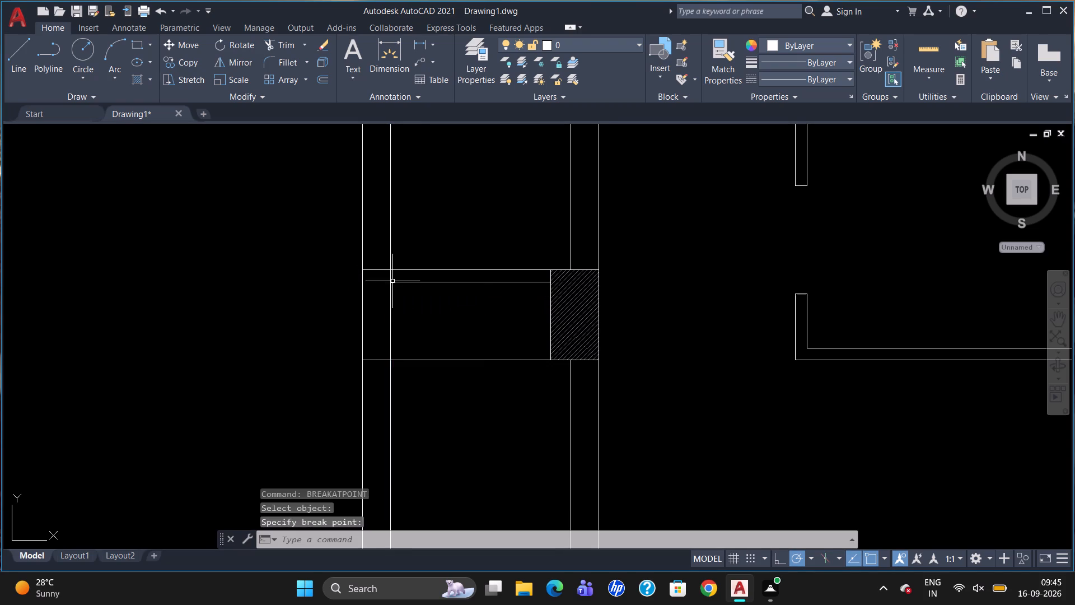
text(BR)
click(440, 362)
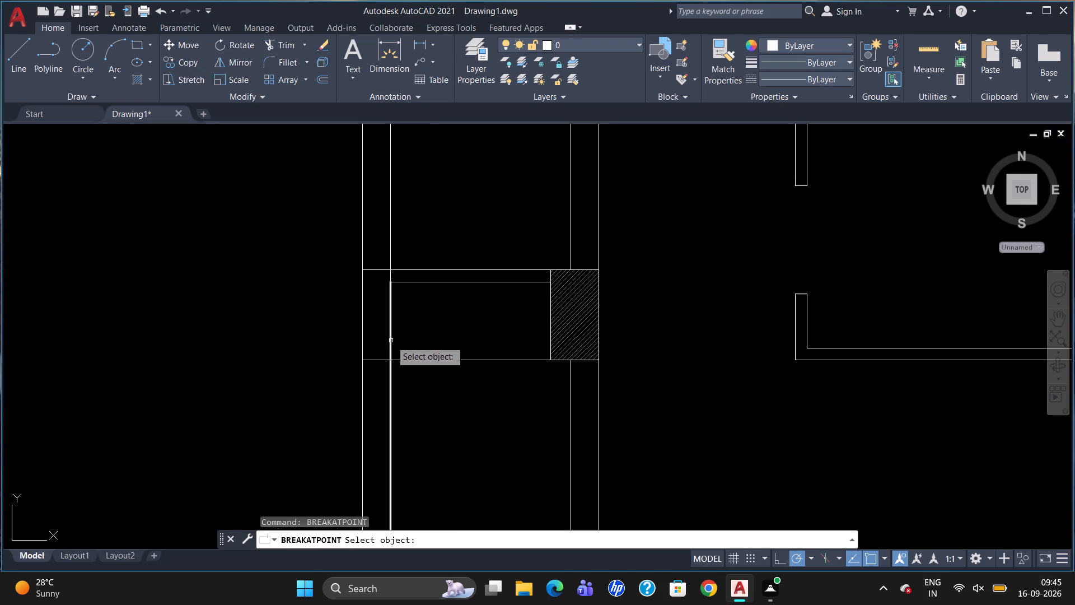
click(391, 339)
click(390, 357)
Offset the broken east face segment 100 to the west.
key(o)
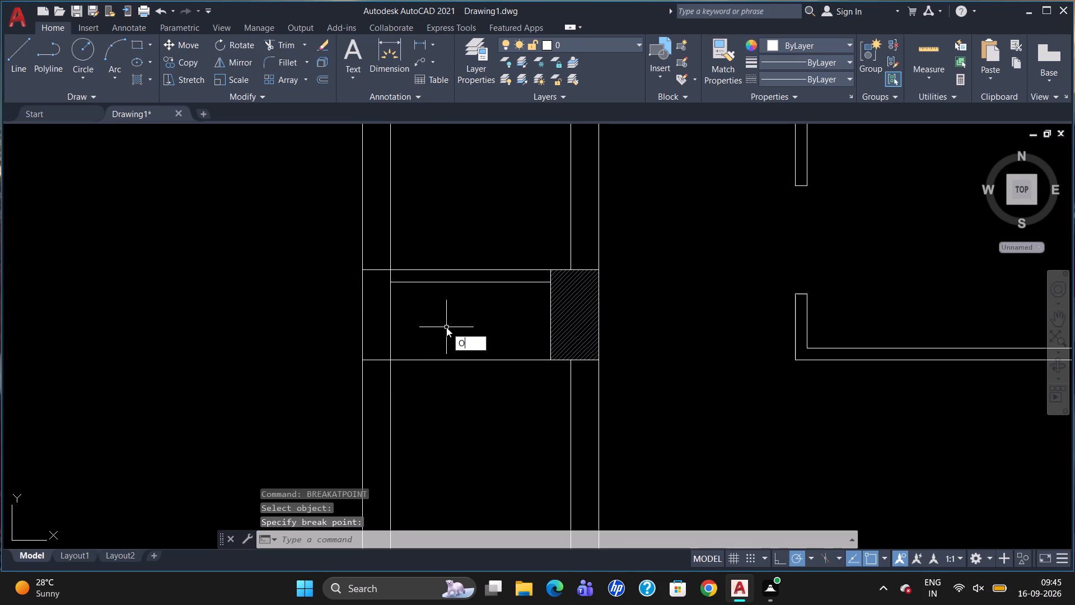
key(Return)
text(100)
key(Return)
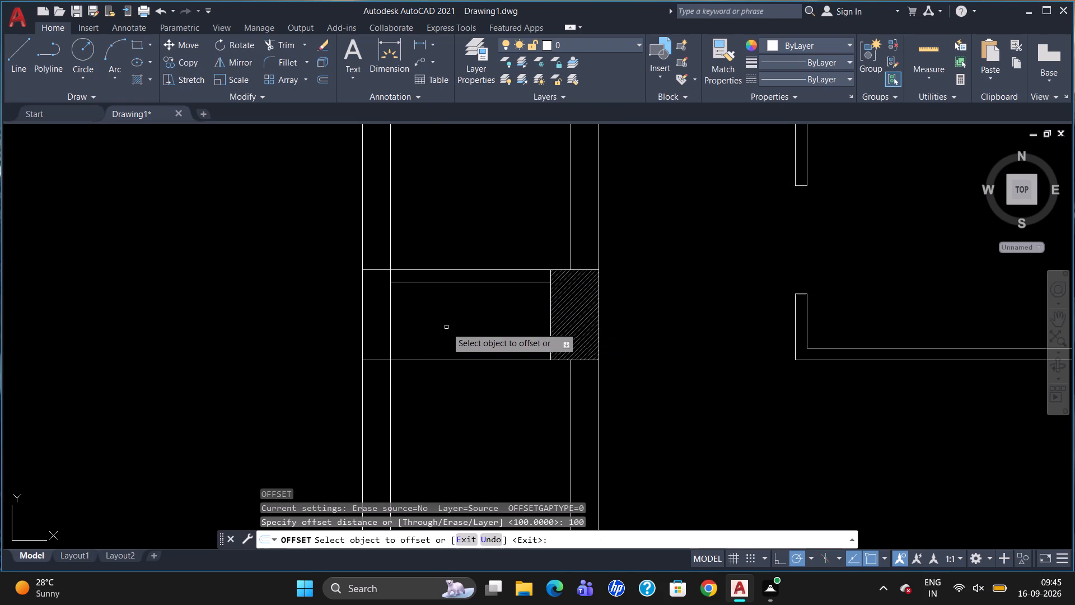
click(390, 325)
click(373, 327)
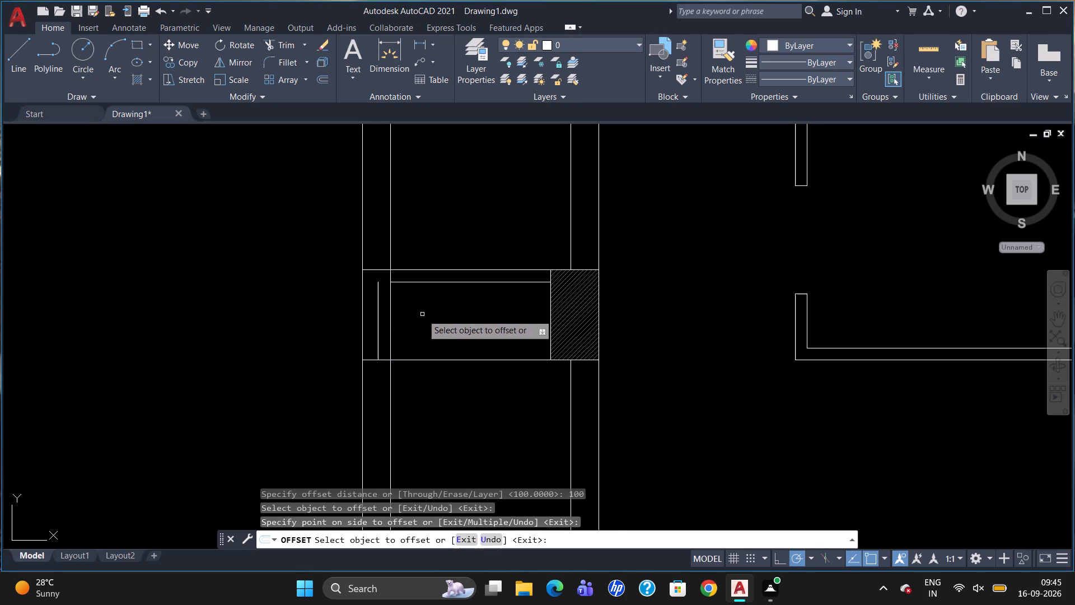
key(Escape)
Draw a 100 long vertical line from the offset segment's north end up to the 100 wall's north face.
key(l)
key(Return)
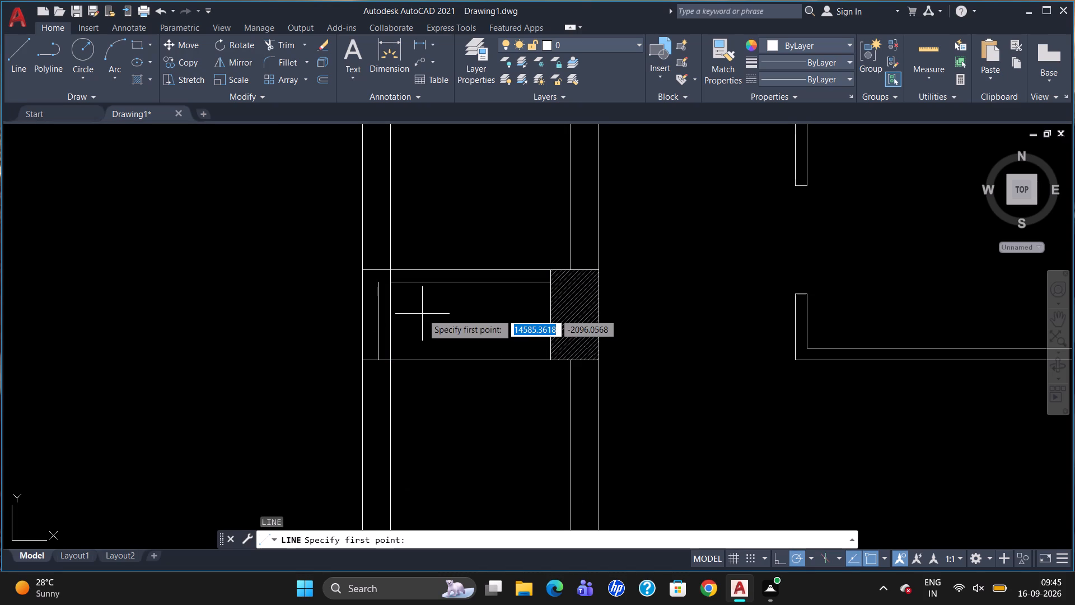
click(377, 280)
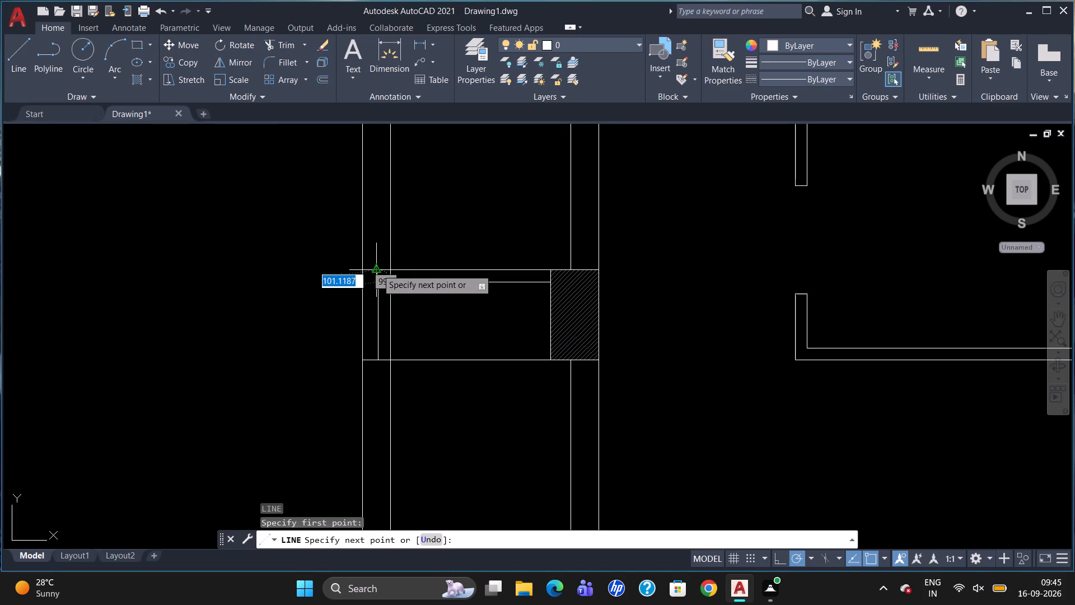
scroll(381, 266, up, 1)
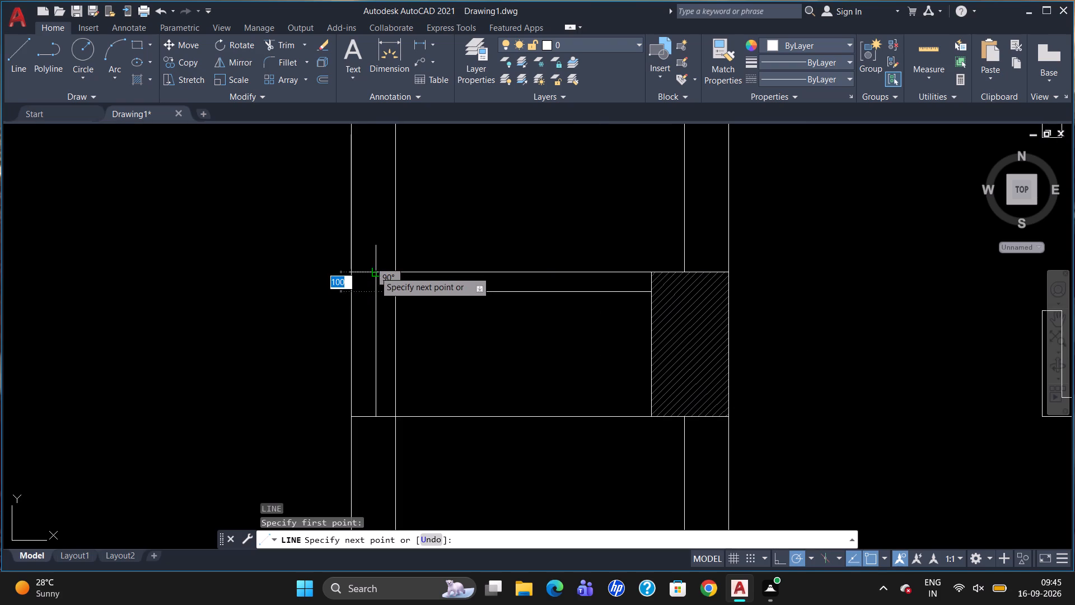
click(375, 271)
key(Escape)
Trim the two horizontal stubs west of the new 100 wall and the vertical piece crossing its northwest corner.
text(TR)
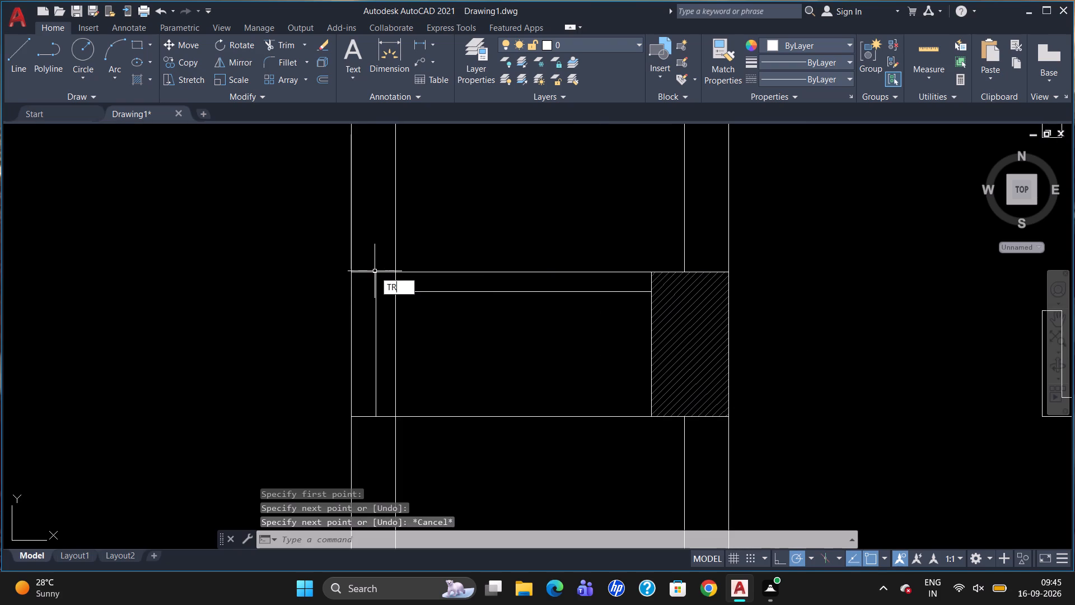
key(Return)
key(Return)
click(364, 273)
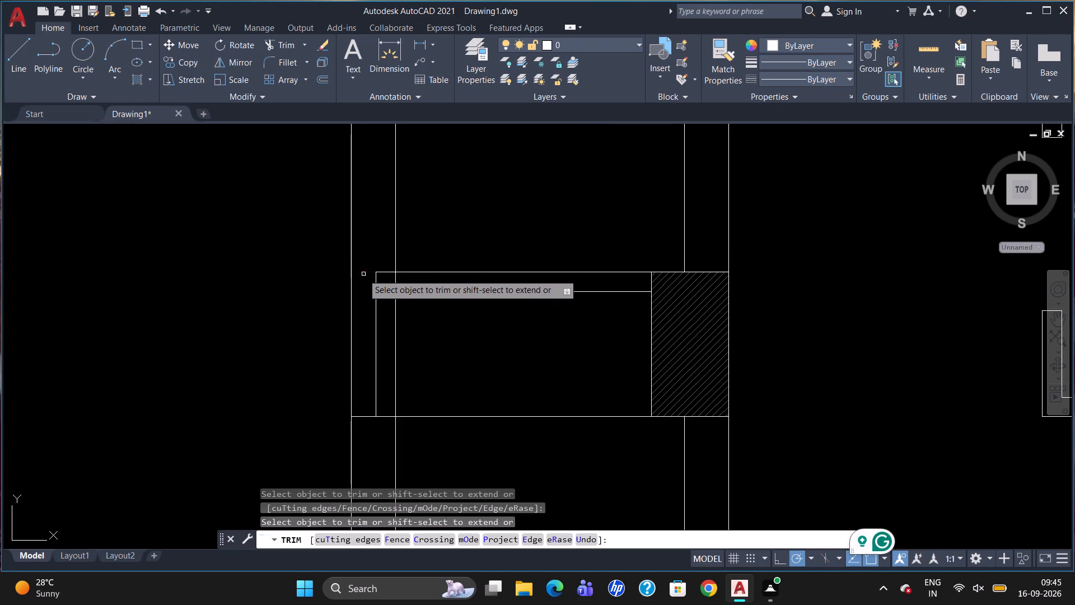
click(396, 281)
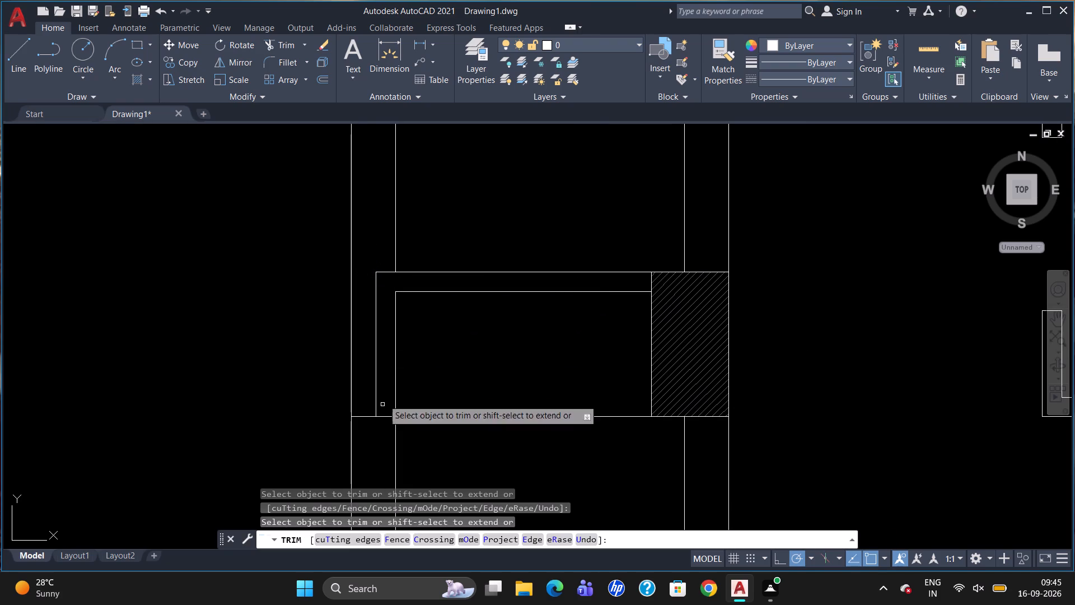
click(360, 414)
click(362, 422)
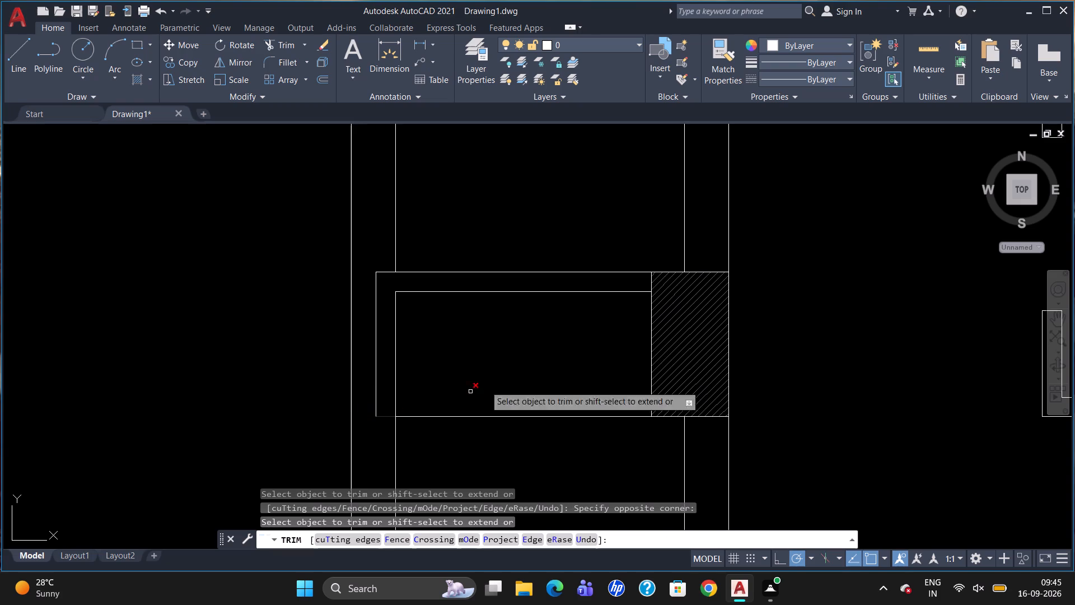
Remove the second vertical 230 wall's west face line and its east face segment south of the 100 wall enclosure.
scroll(541, 338, down, 2)
scroll(515, 232, down, 2)
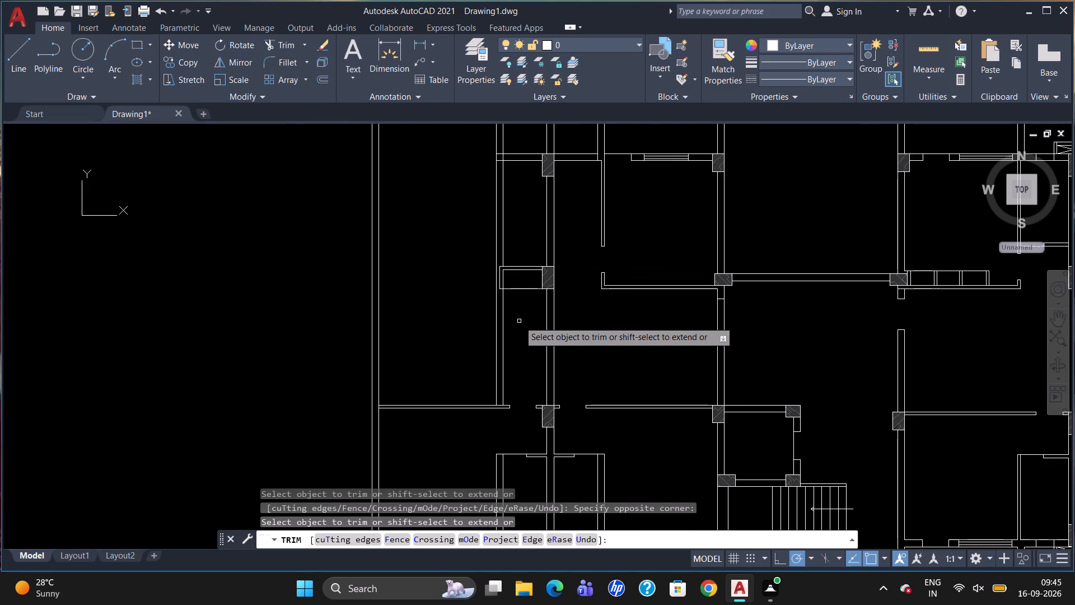
scroll(519, 321, up, 1)
scroll(517, 274, up, 2)
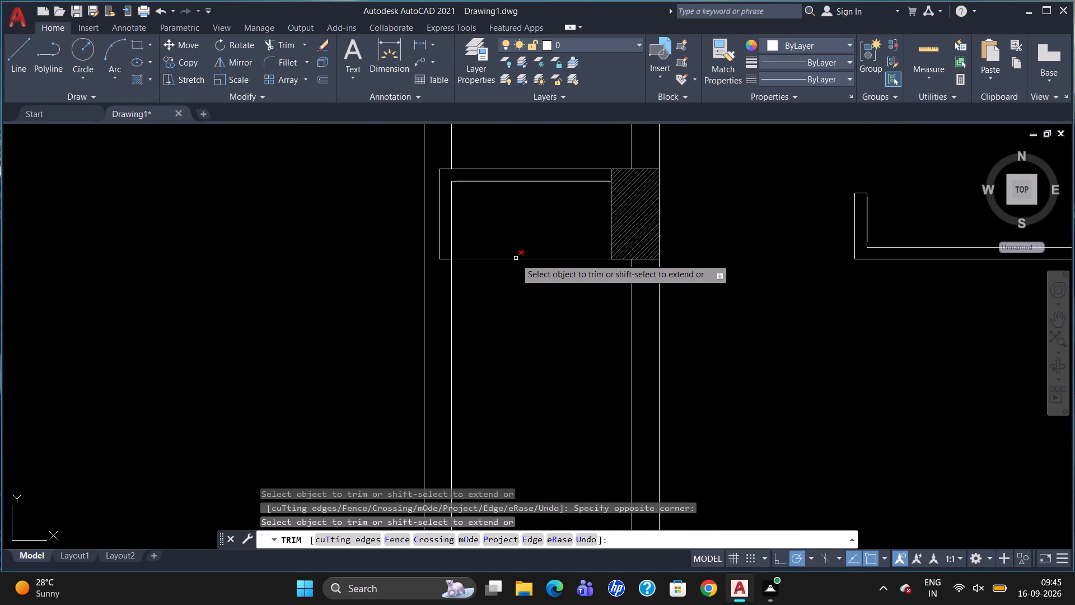
scroll(503, 308, down, 1)
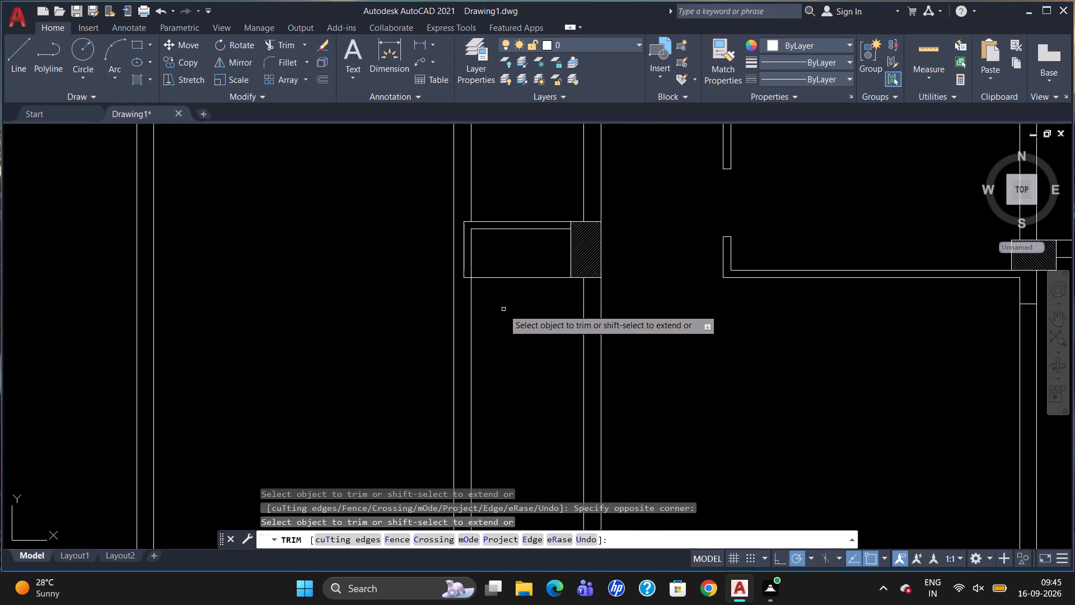
scroll(526, 337, down, 3)
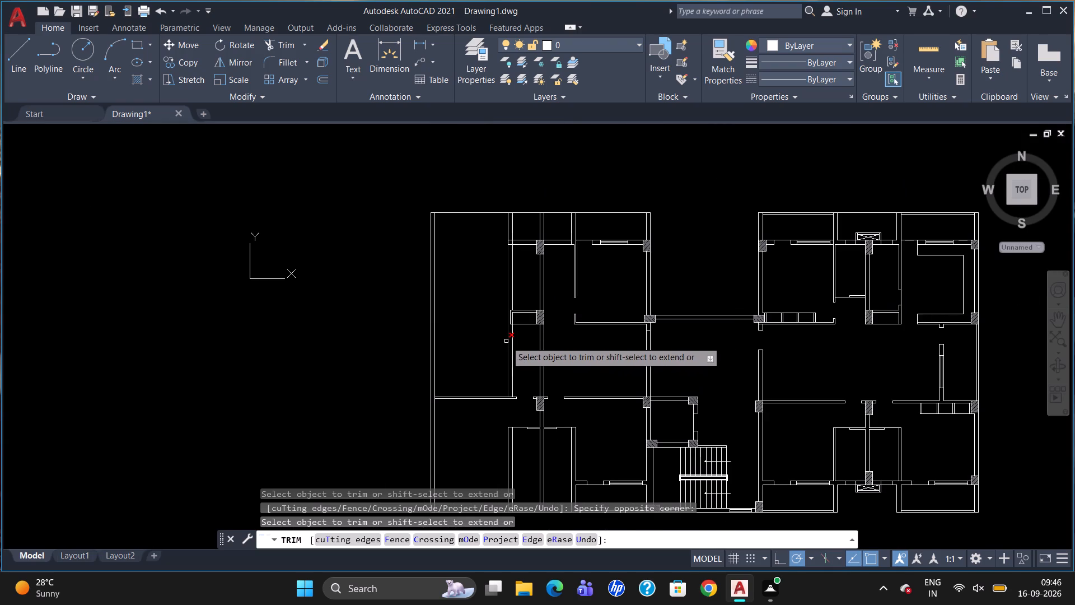
click(506, 341)
scroll(535, 378, up, 2)
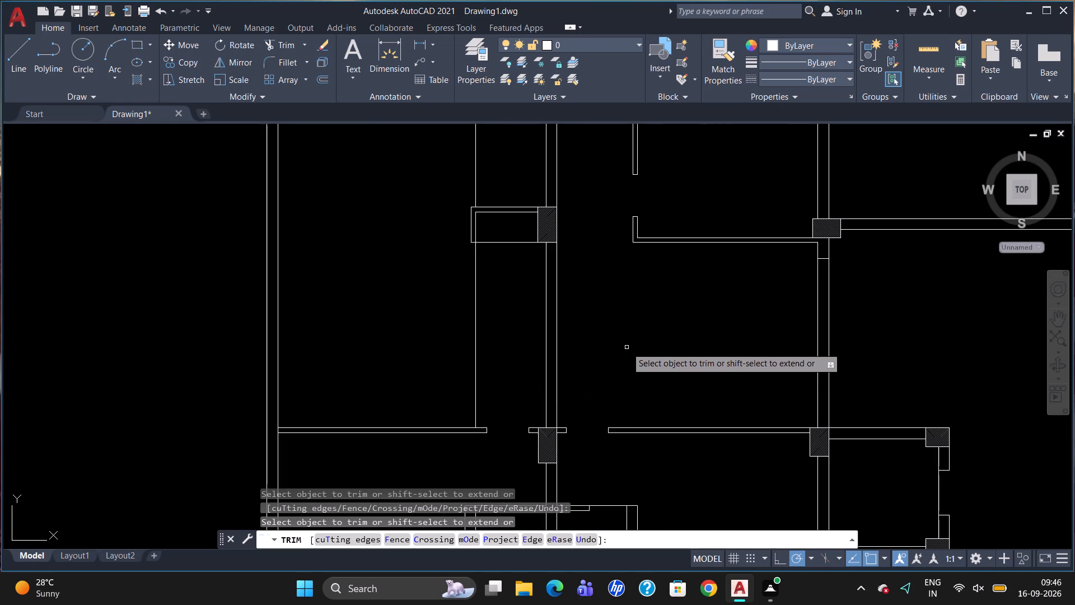
scroll(623, 298, up, 1)
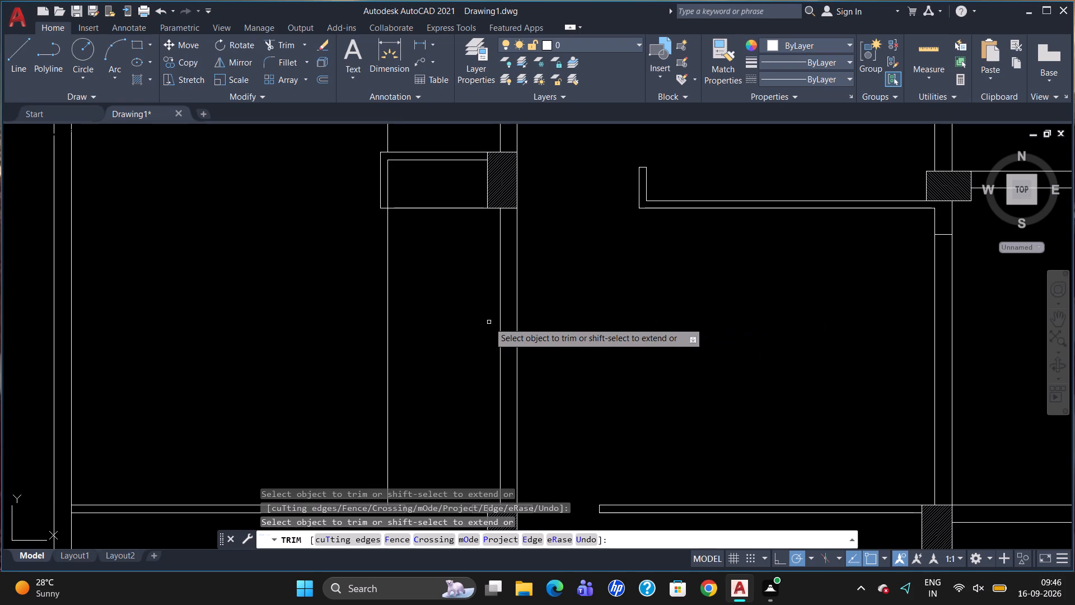
click(388, 321)
click(390, 316)
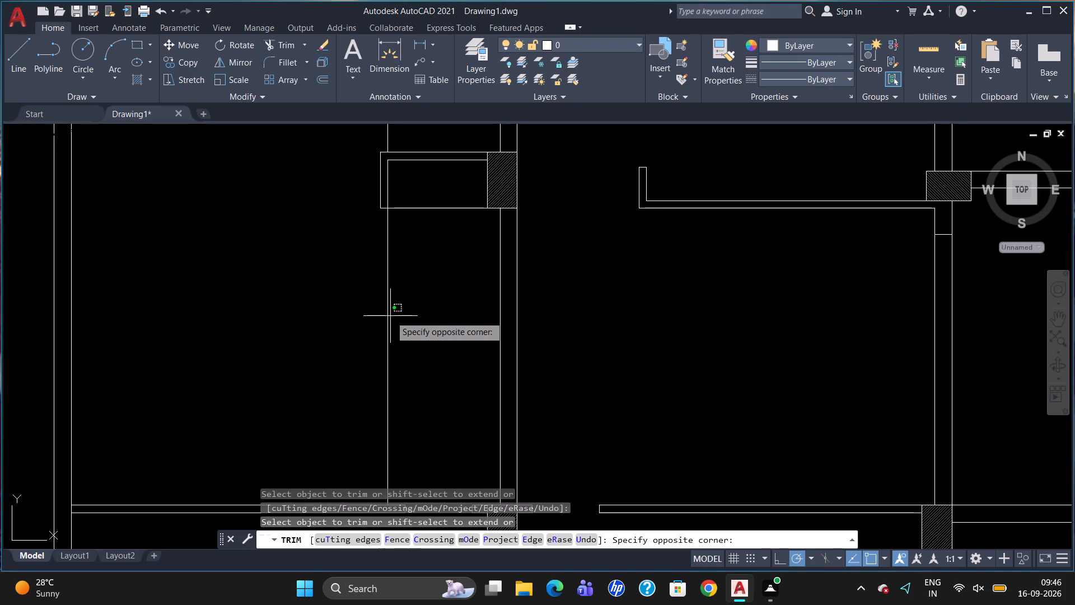
key(Escape)
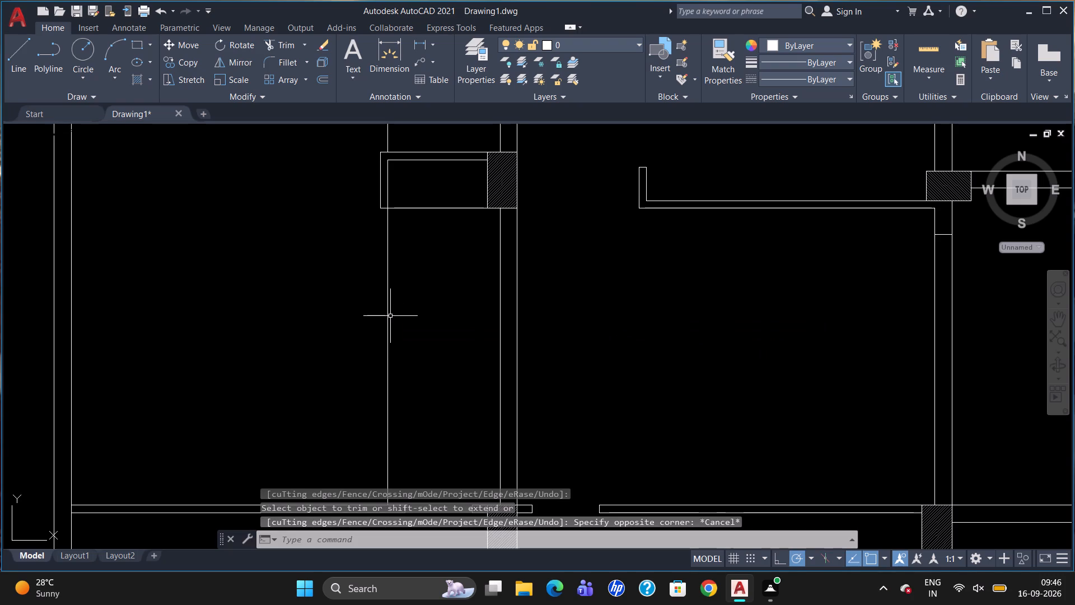
click(387, 315)
key(Delete)
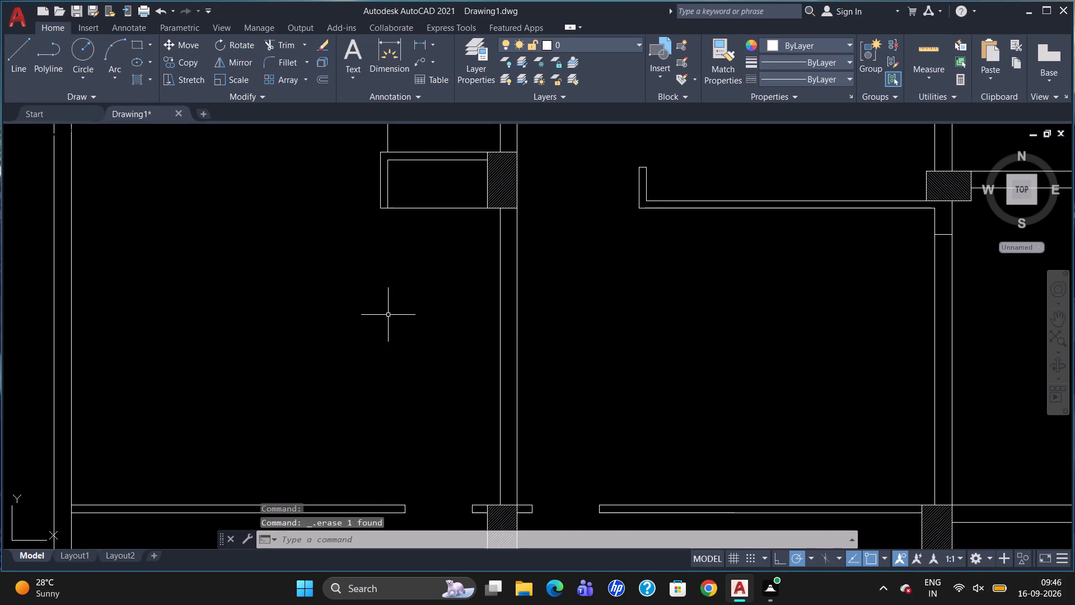
Draw a 1630 long horizontal line from the 100 partition's end north of the door opening west to the 230 wall's east face.
scroll(488, 295, down, 2)
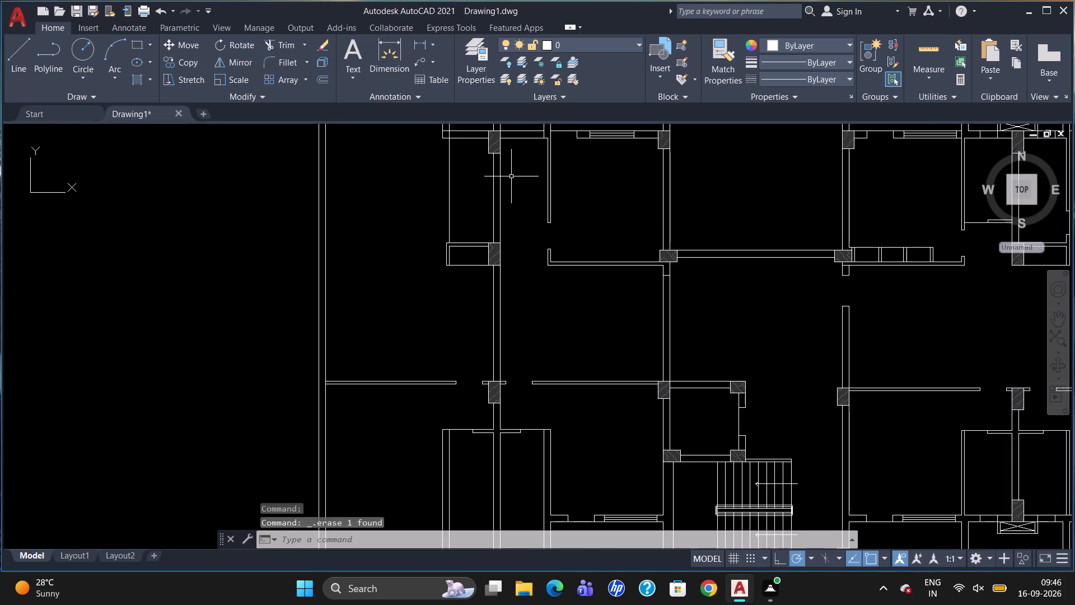
scroll(503, 184, up, 2)
scroll(497, 297, down, 1)
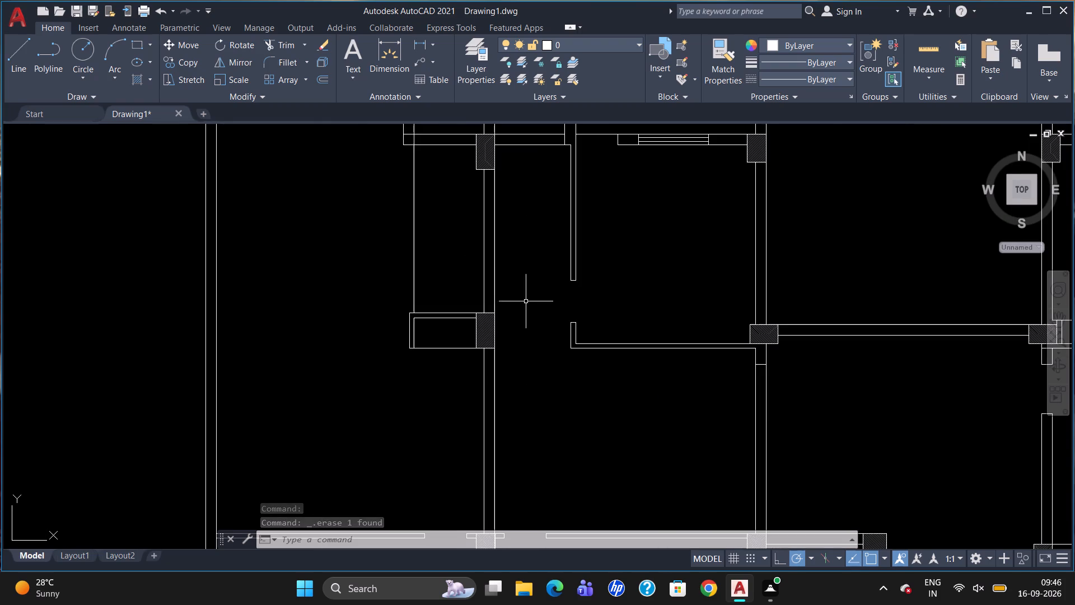
scroll(627, 241, up, 1)
scroll(604, 286, down, 1)
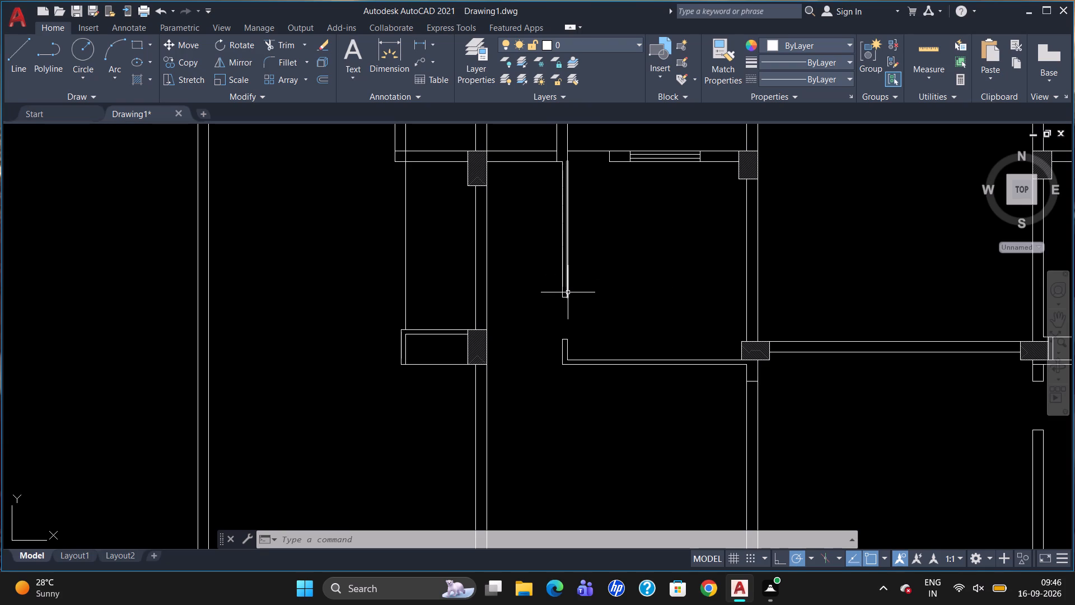
scroll(569, 310, up, 1)
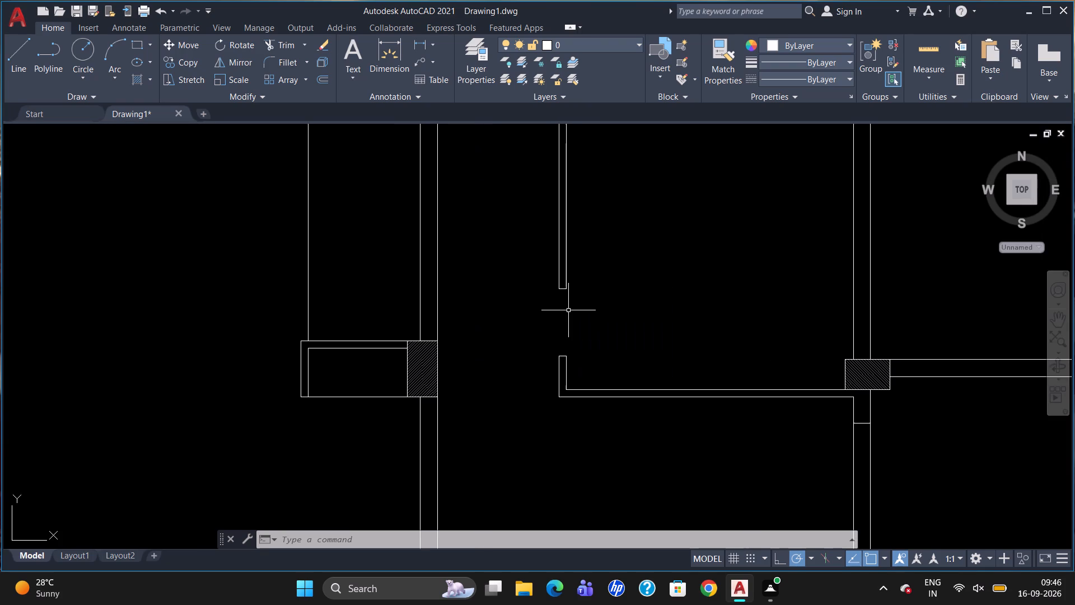
key(l)
key(Return)
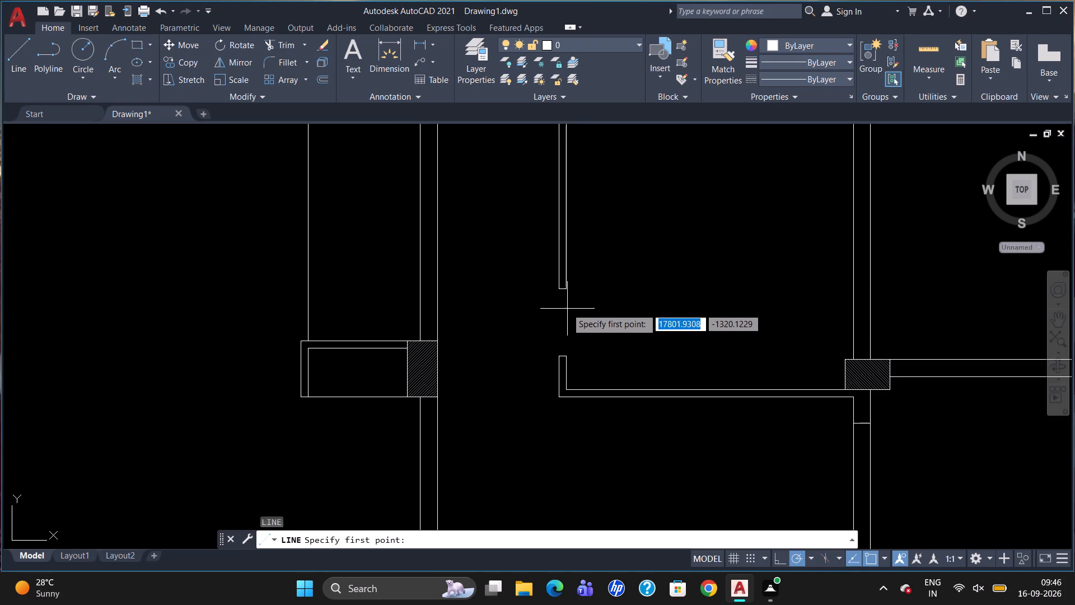
click(559, 290)
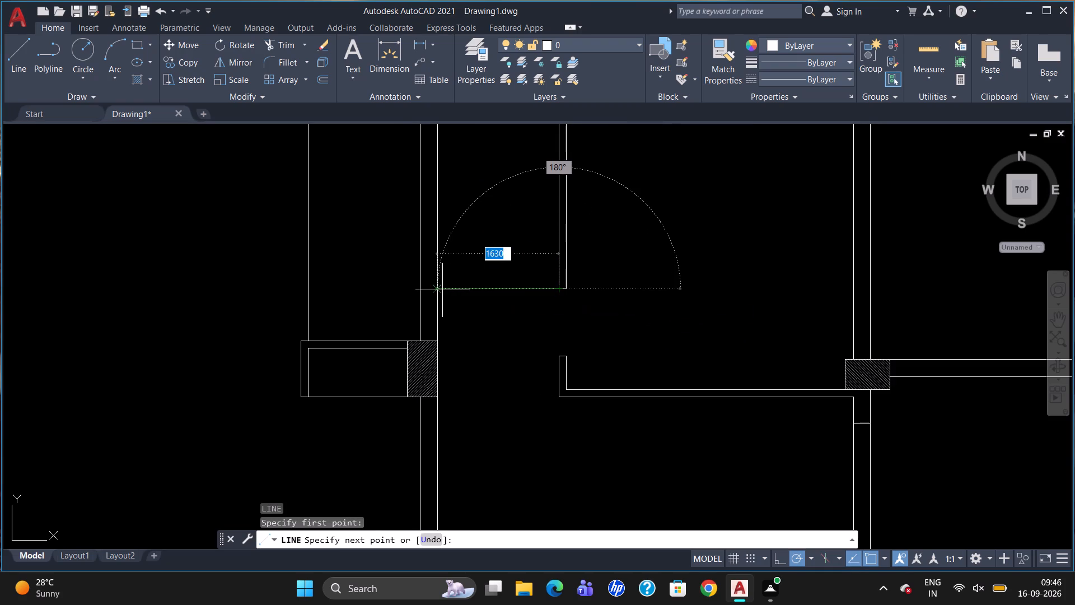
click(441, 289)
key(Escape)
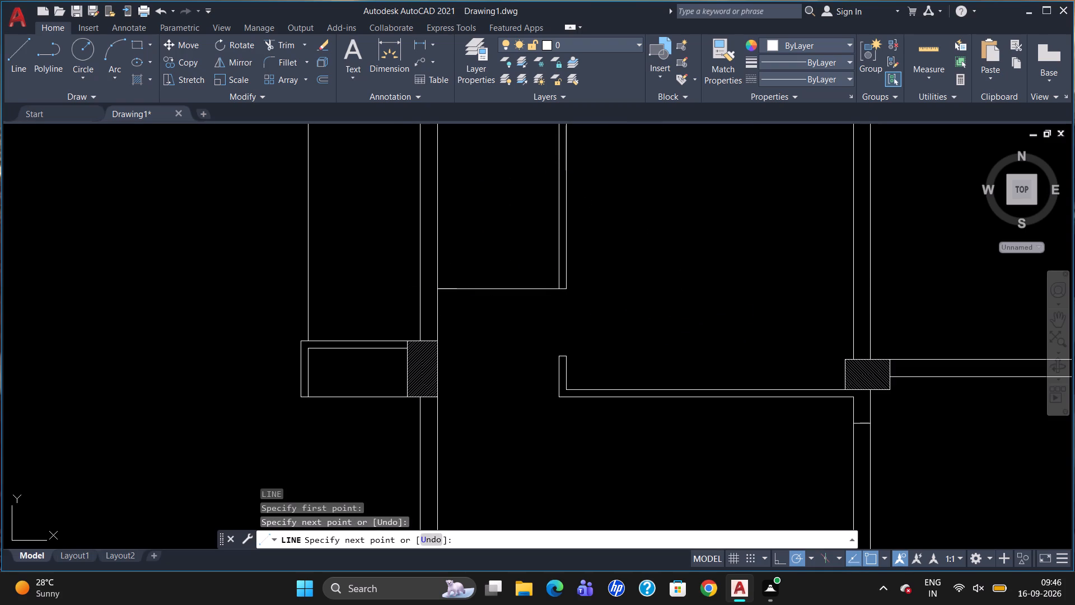
Offset the new horizontal line between the 100 partition and the 230 wall 100 to the north.
key(o)
key(Return)
text(100)
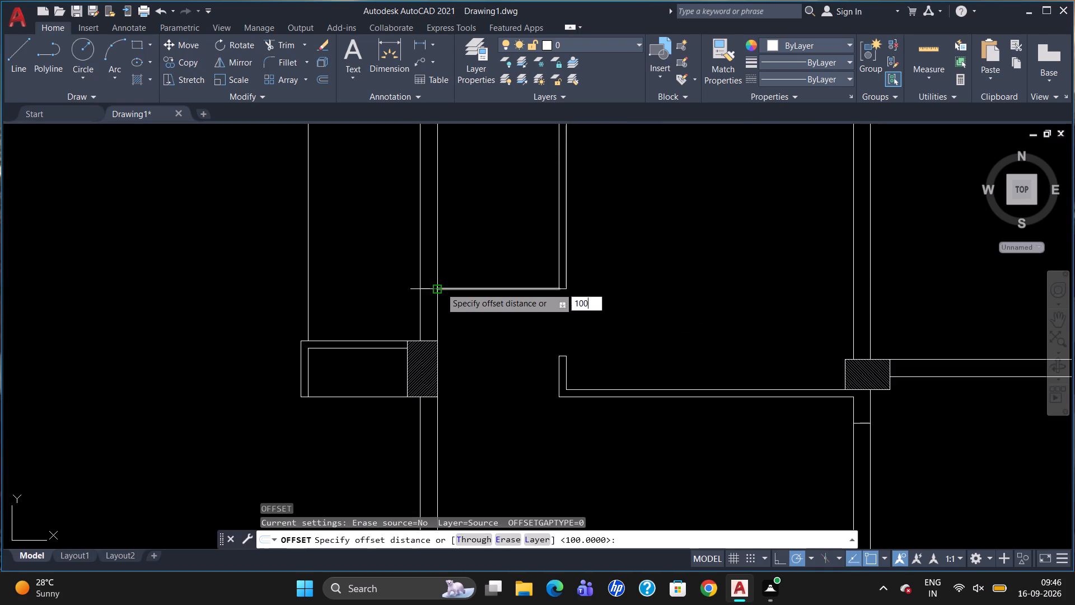
key(Return)
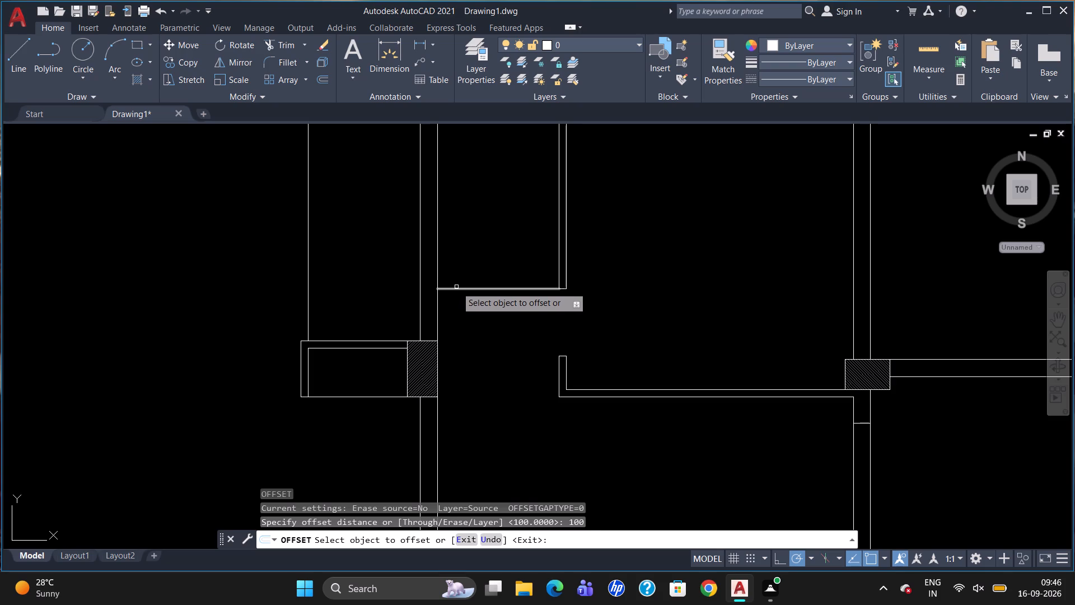
click(456, 287)
click(471, 264)
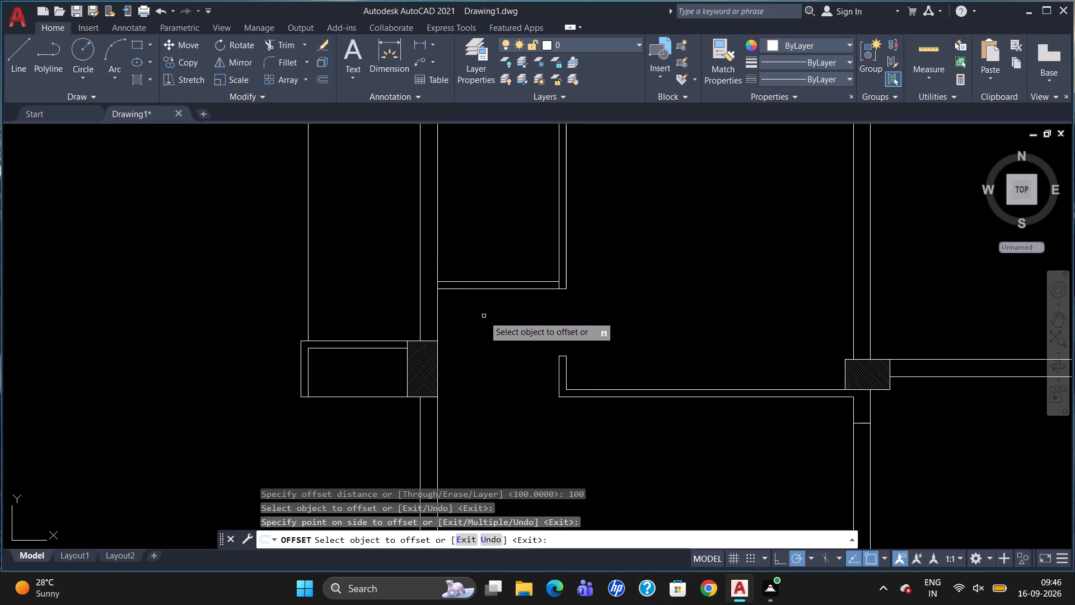
key(Escape)
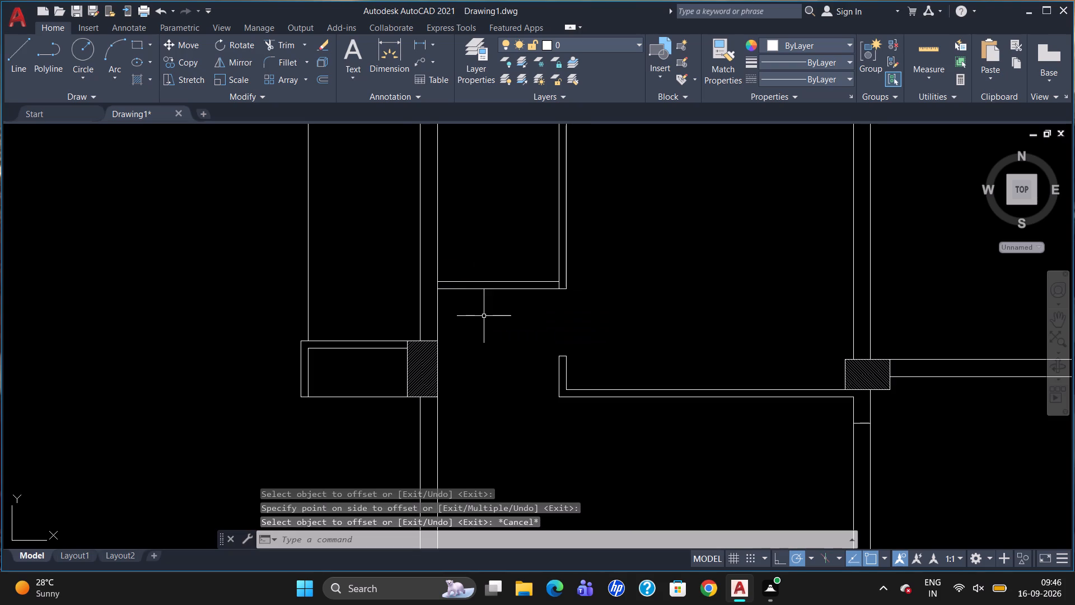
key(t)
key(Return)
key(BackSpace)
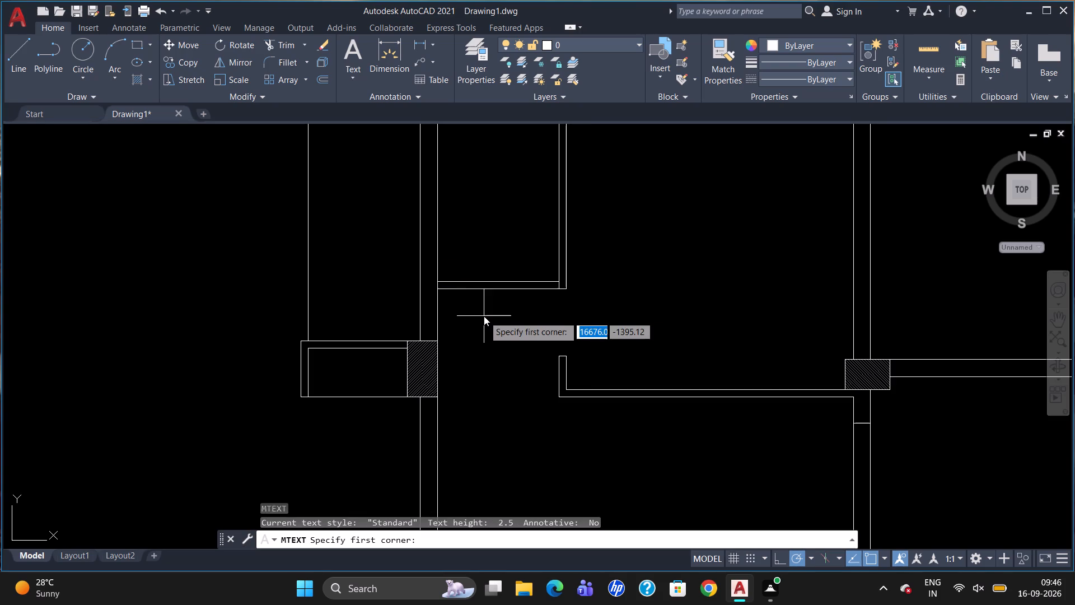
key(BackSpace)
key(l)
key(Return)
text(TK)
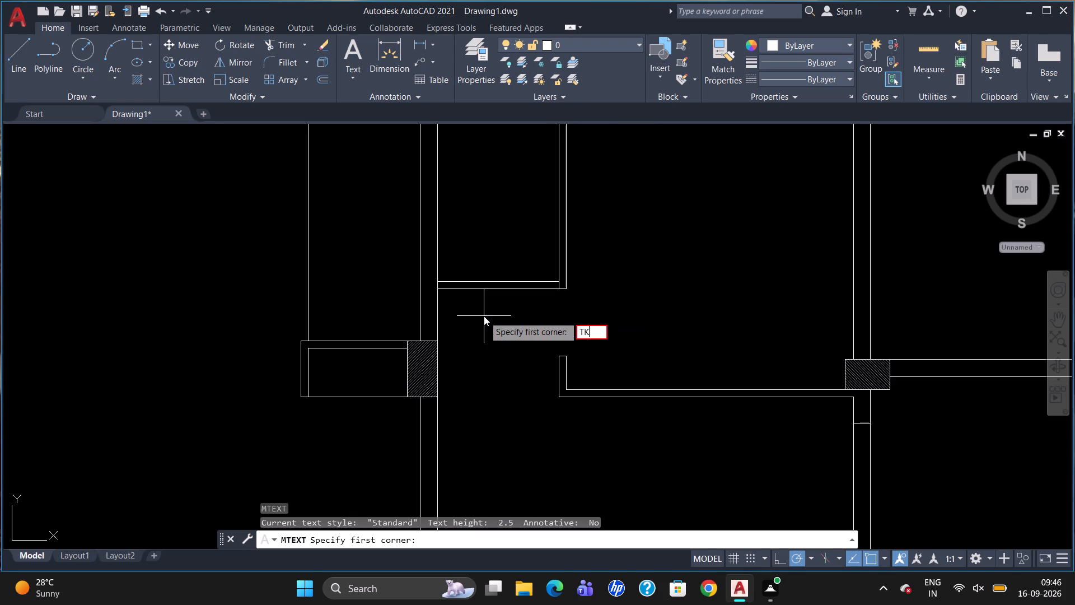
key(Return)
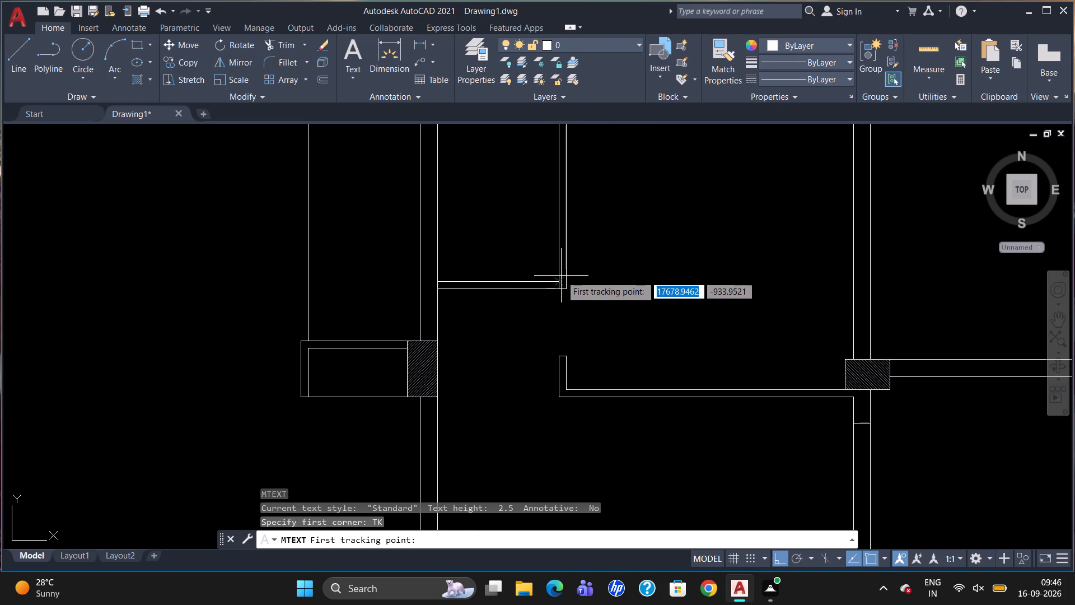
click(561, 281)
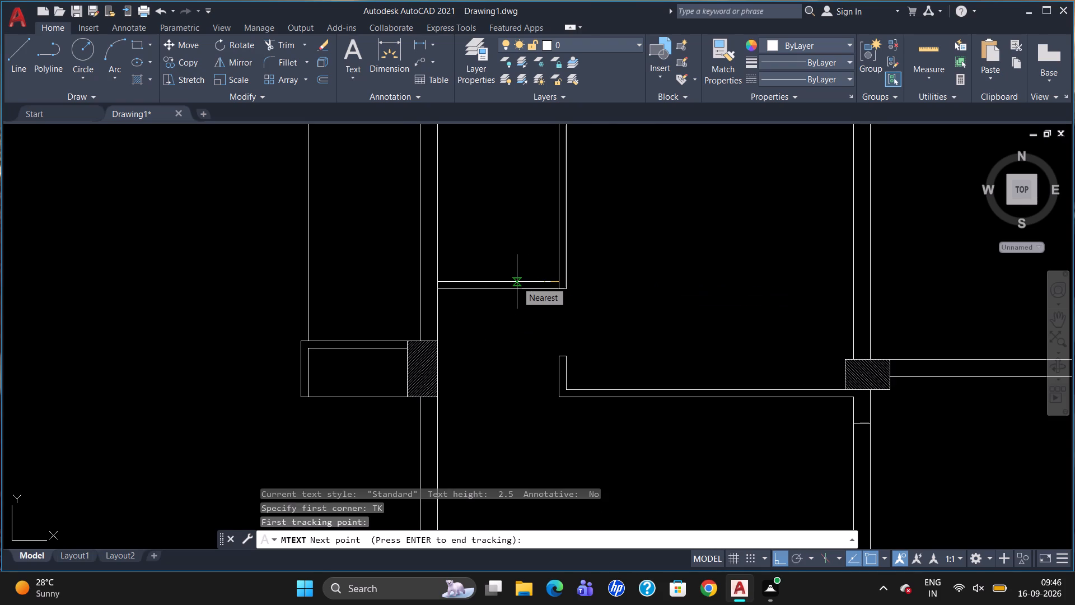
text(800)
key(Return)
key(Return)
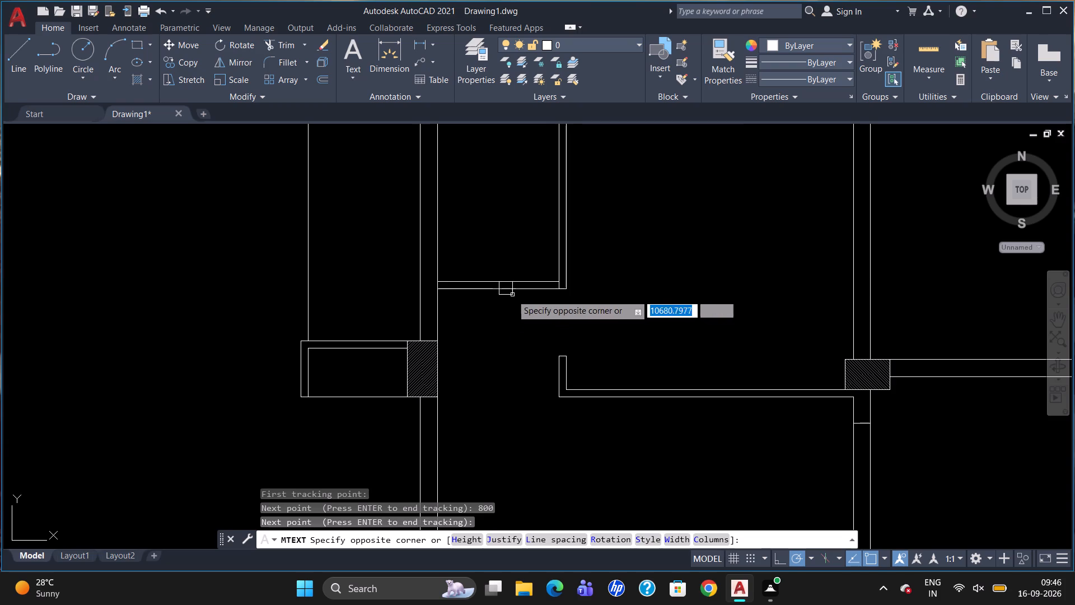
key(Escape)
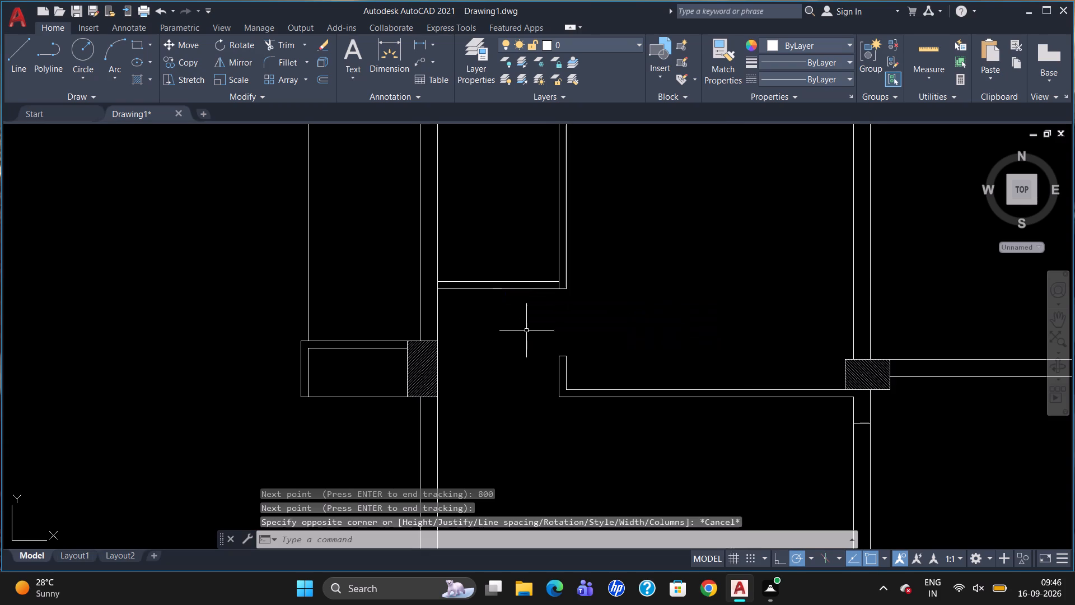
Draw a 100 long vertical jamb line across the new horizontal wall, 800 west of the partition's west face.
key(l)
key(Return)
key(t)
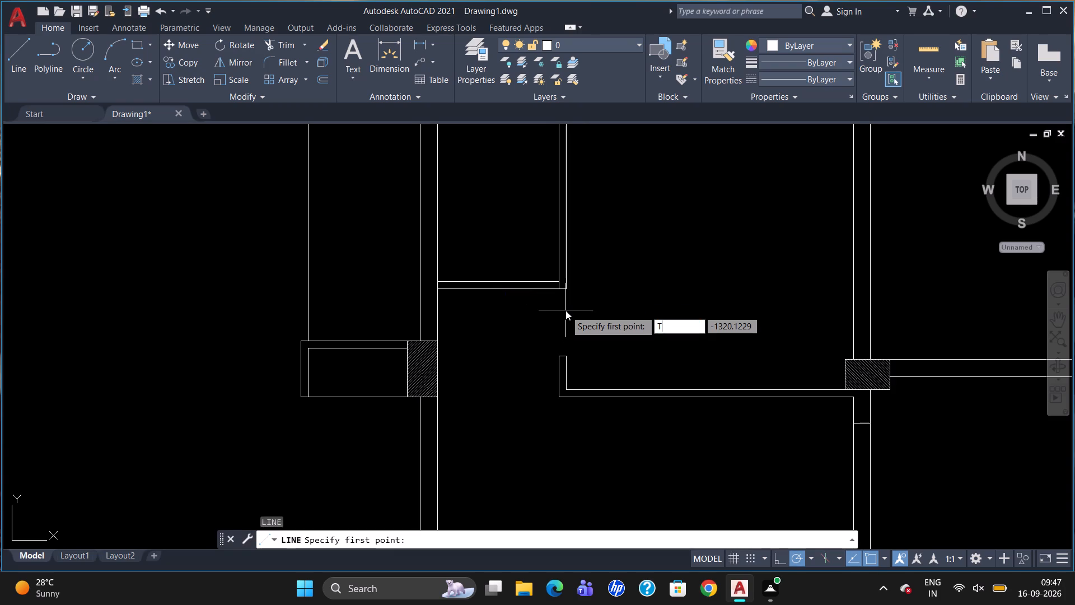
key(k)
key(Return)
click(558, 278)
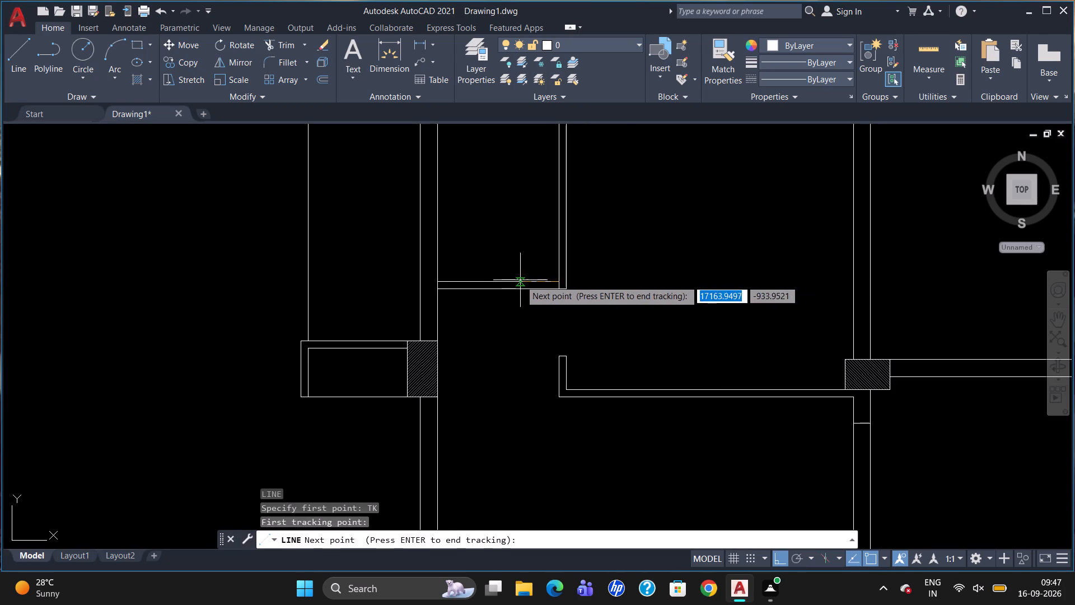
text(800)
key(Return)
key(Return)
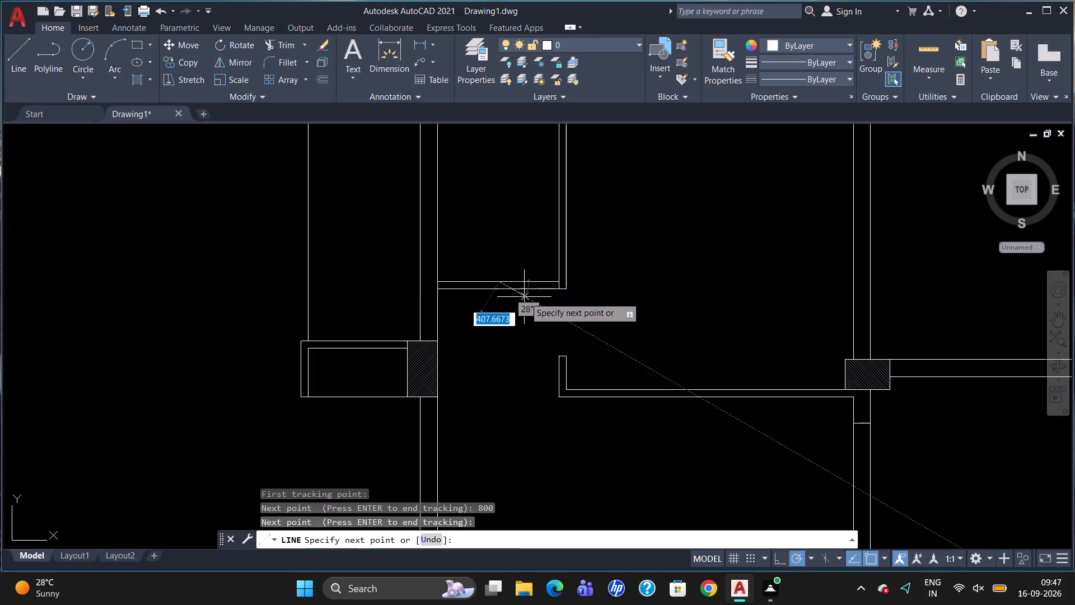
scroll(496, 294, up, 2)
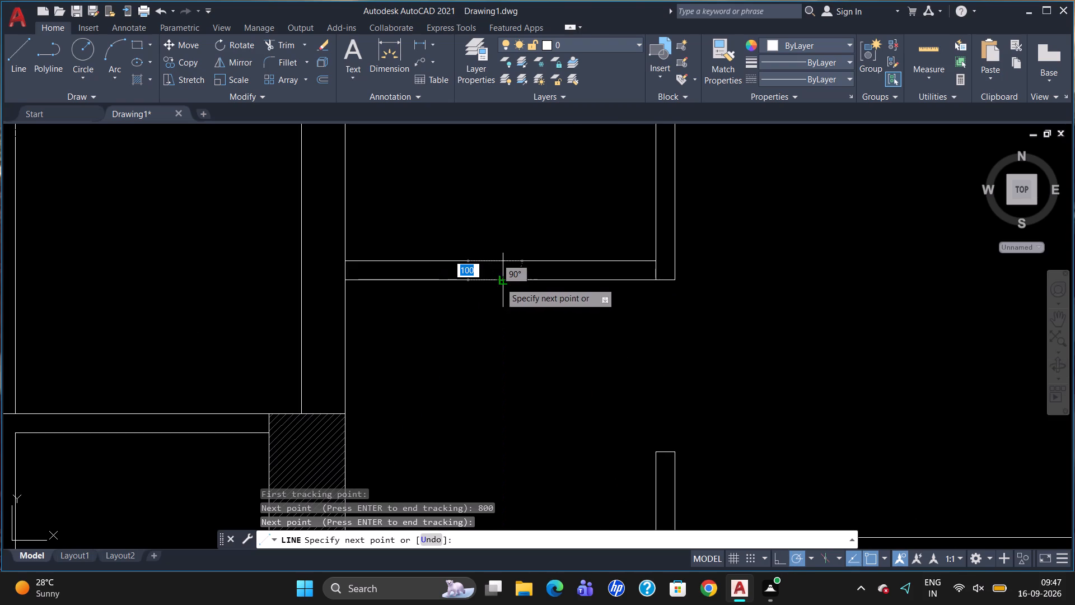
click(501, 281)
key(Escape)
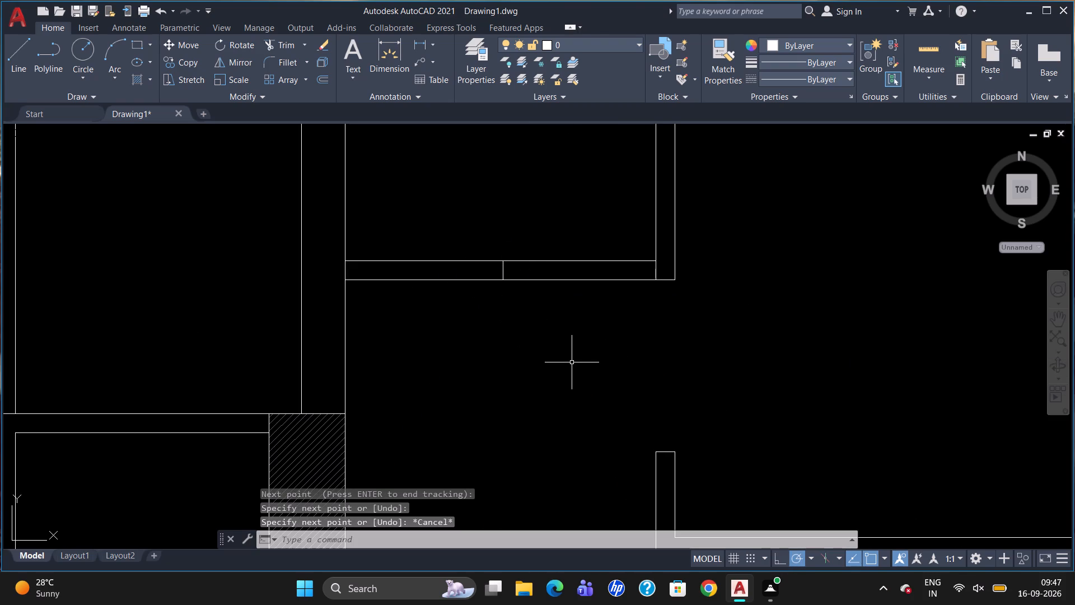
Trim the horizontal wall's north face line between the new jamb line and the partition's west face.
text(TR)
key(Return)
key(Return)
click(560, 259)
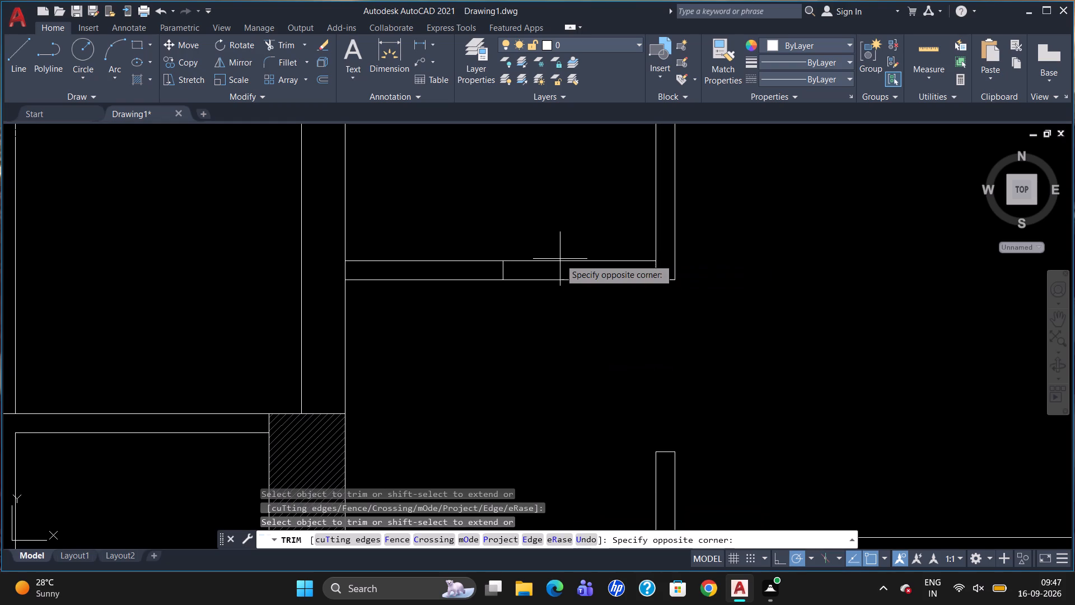
click(567, 264)
scroll(576, 287, down, 3)
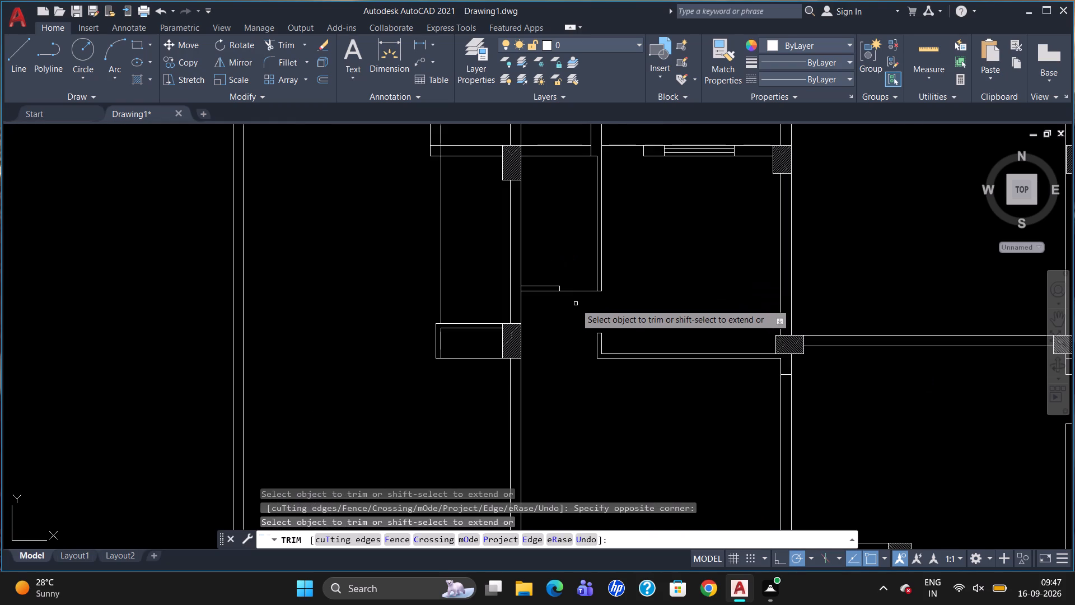
scroll(579, 336, down, 1)
scroll(558, 230, up, 1)
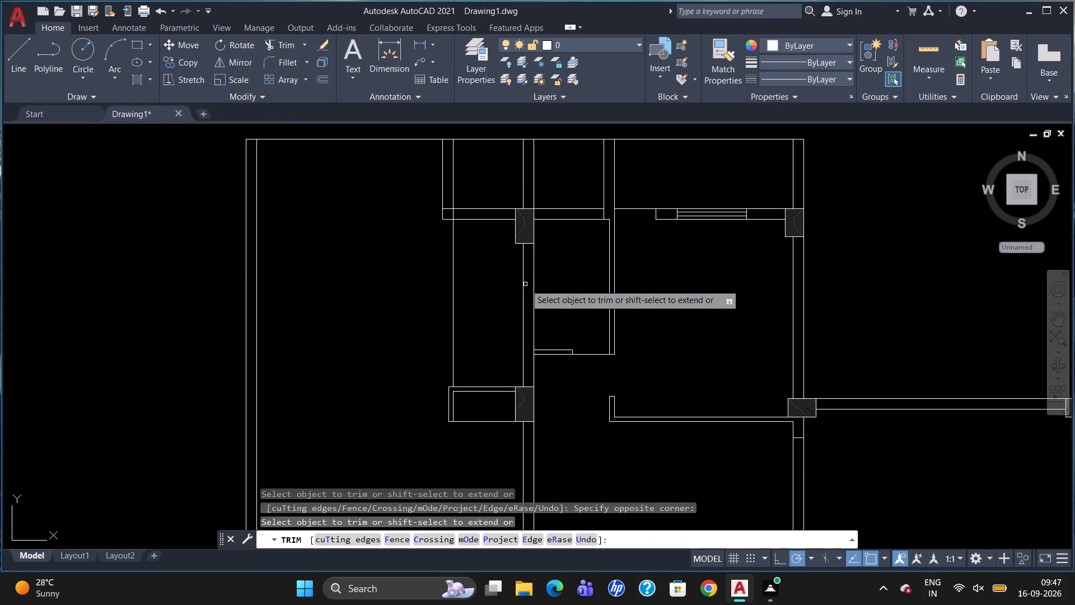
key(Escape)
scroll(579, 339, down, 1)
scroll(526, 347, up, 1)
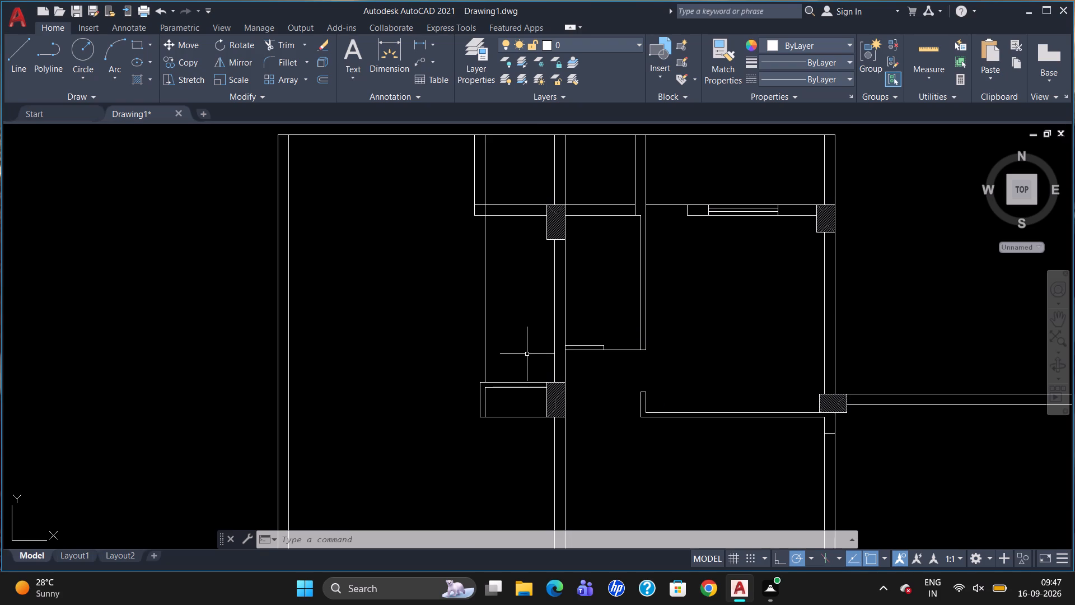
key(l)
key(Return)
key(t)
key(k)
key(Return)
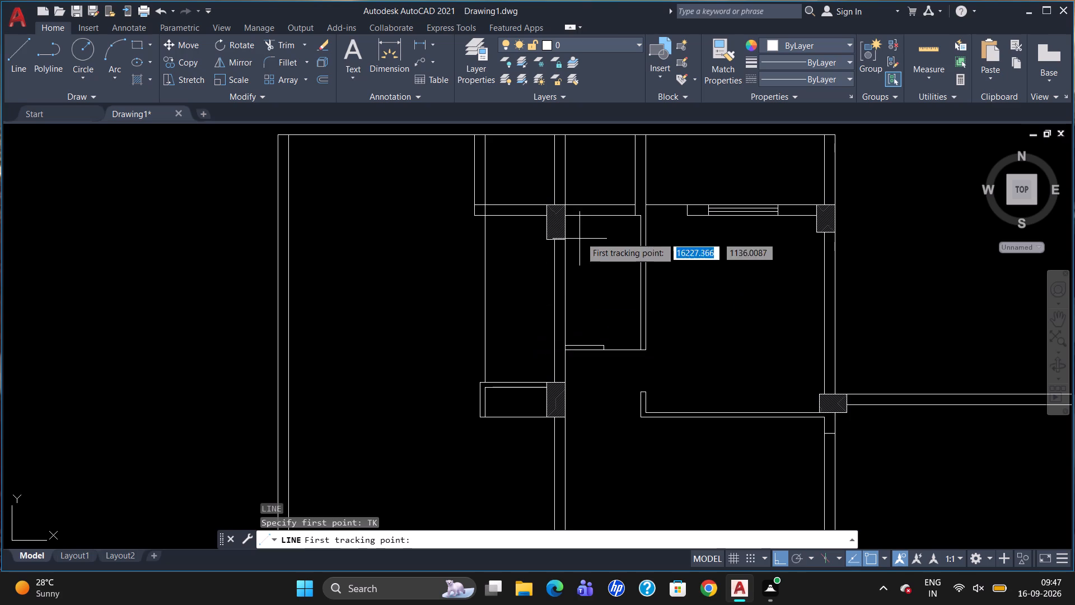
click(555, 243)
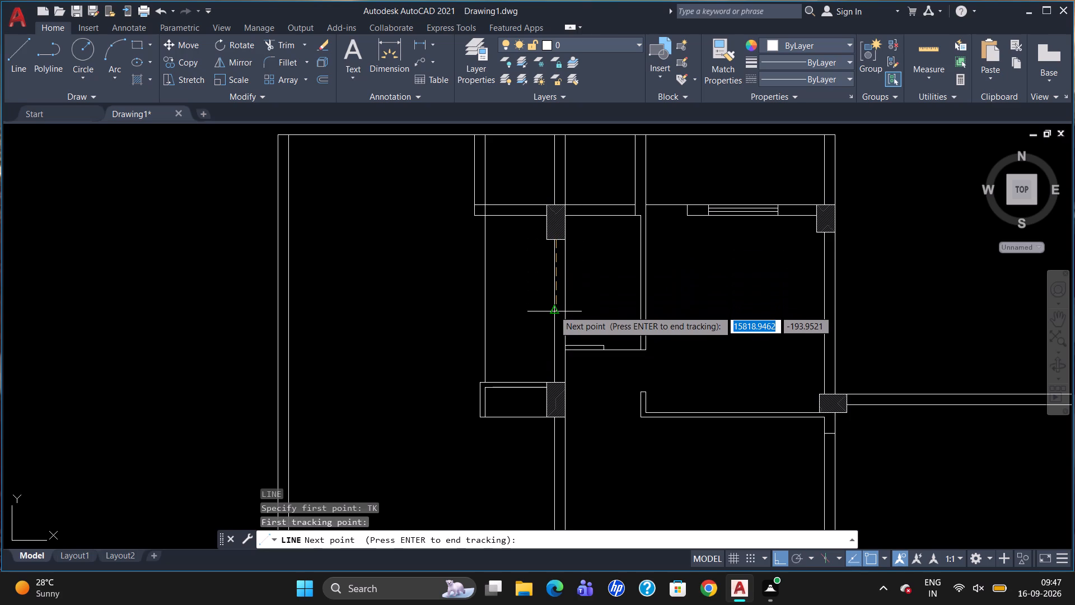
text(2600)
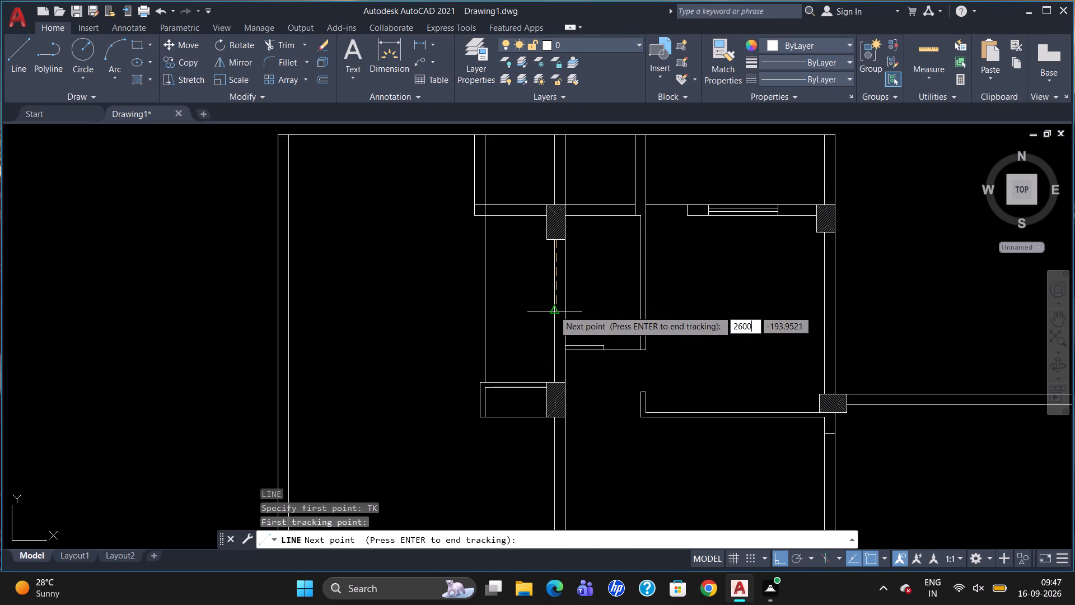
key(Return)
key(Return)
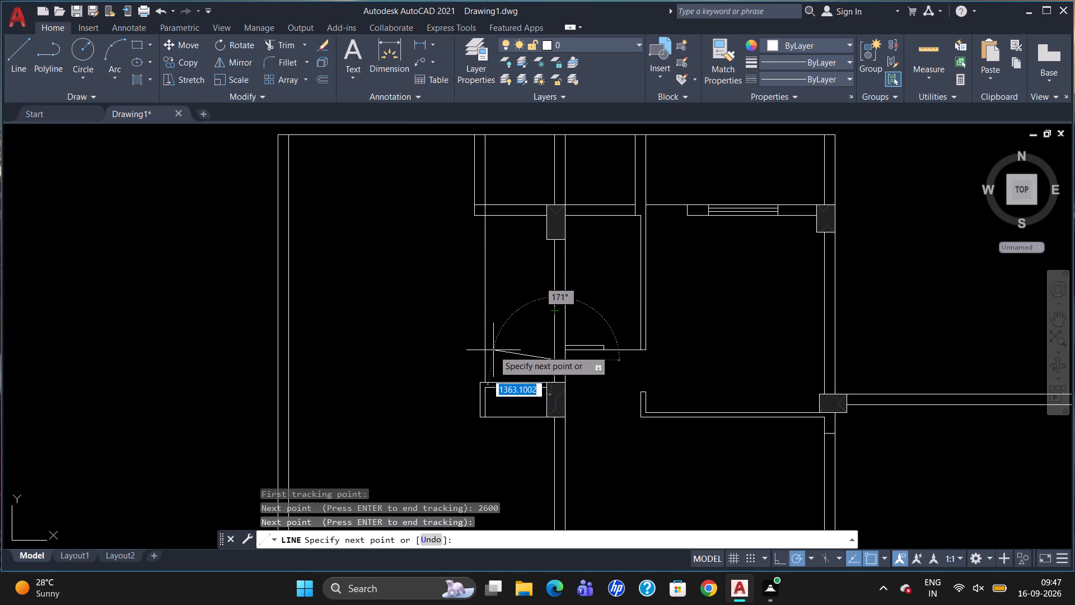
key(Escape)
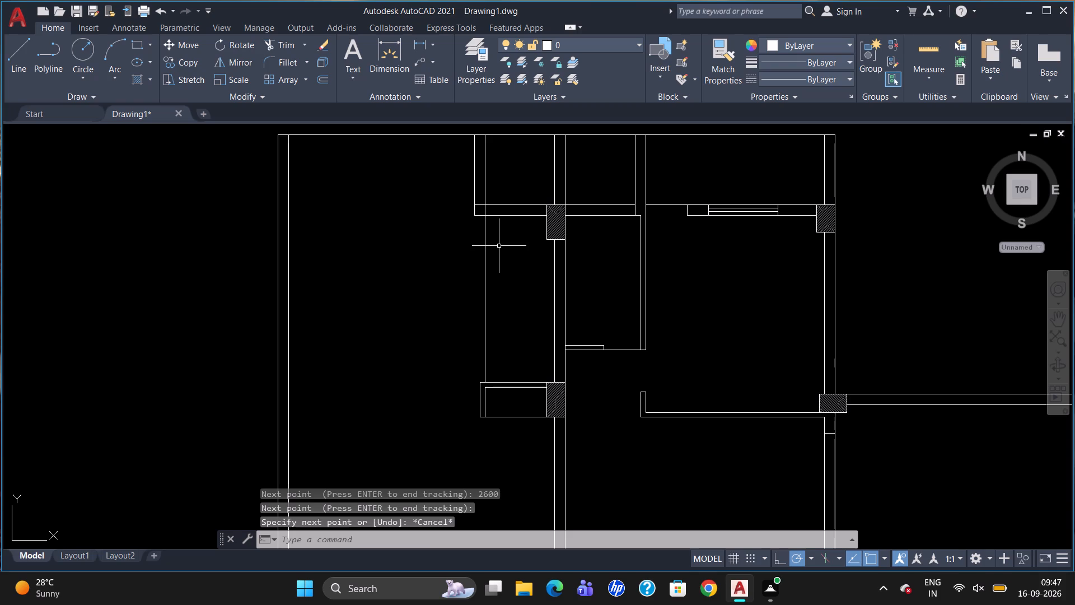
Draw a horizontal line from 2600 south of the northwest inner corner of the room west of the 230 wall, east to that wall's west face.
key(l)
key(Return)
text(TK)
key(Return)
click(486, 218)
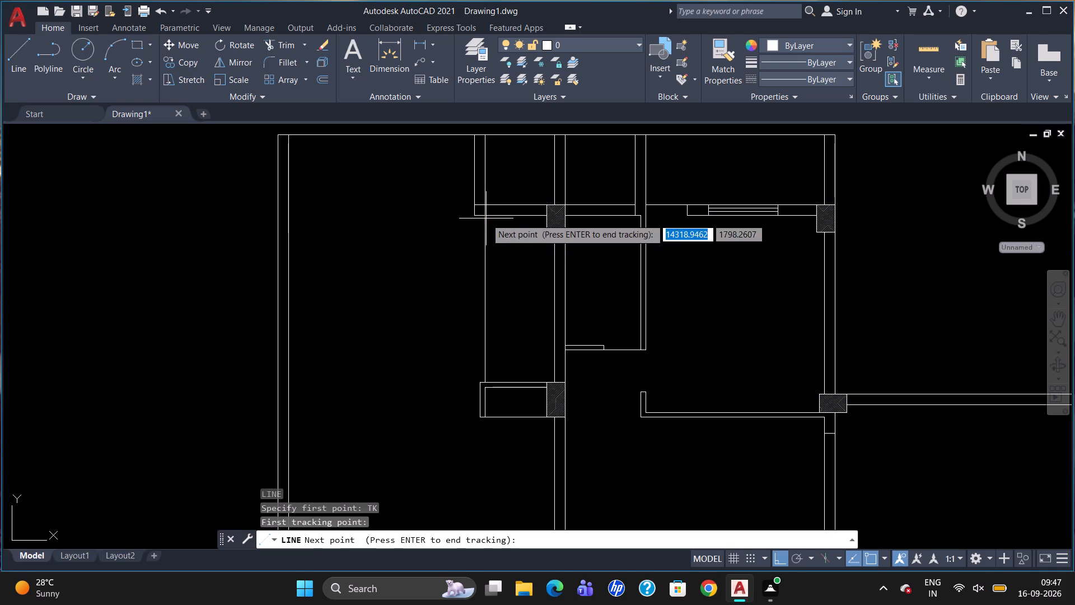
text(26)
text(00)
key(Return)
key(Return)
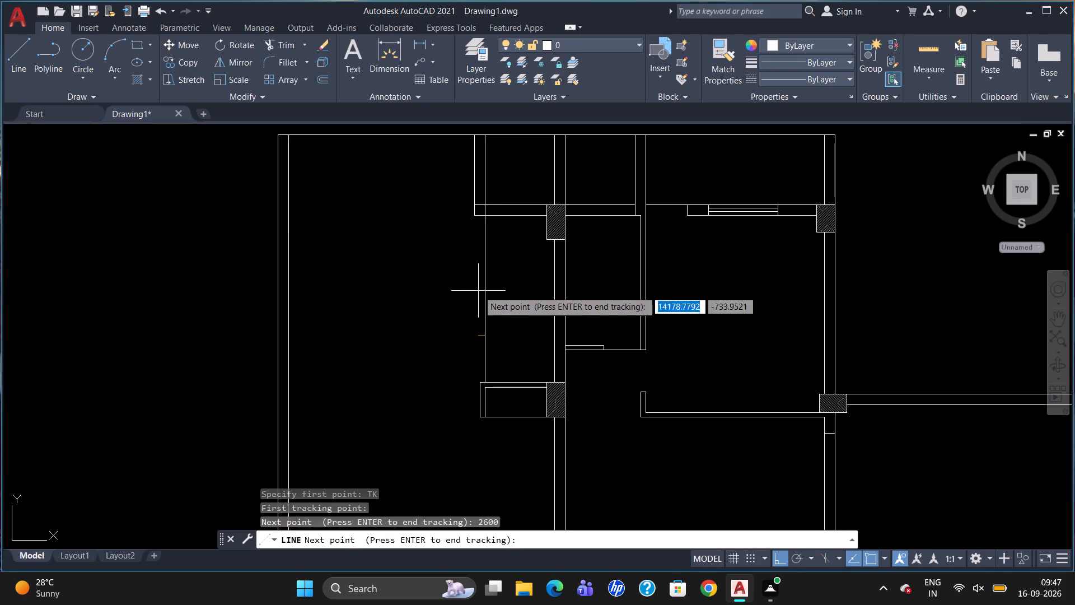
click(553, 334)
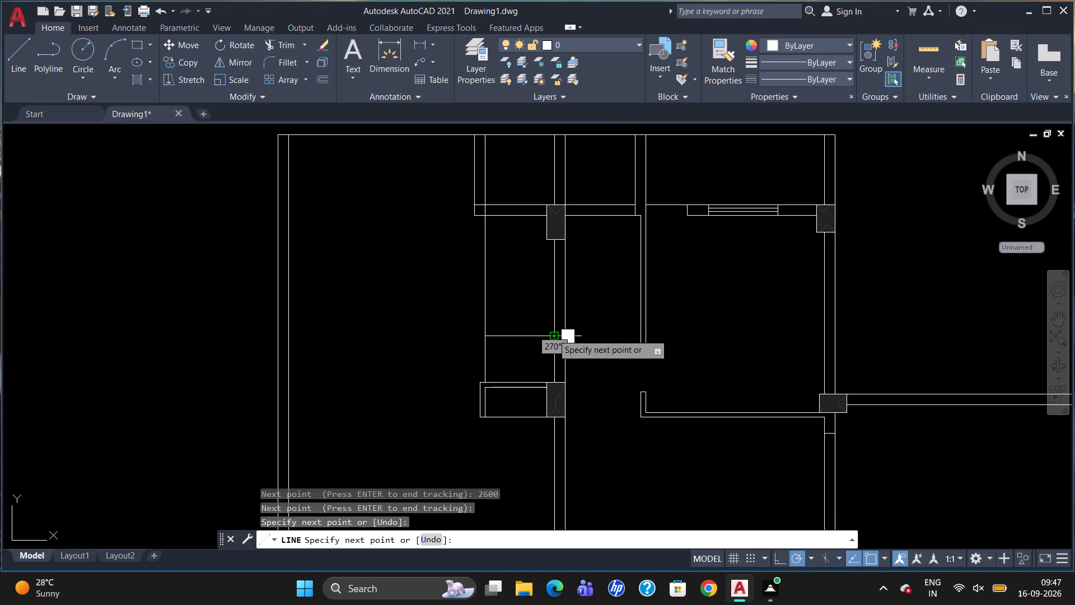
key(Escape)
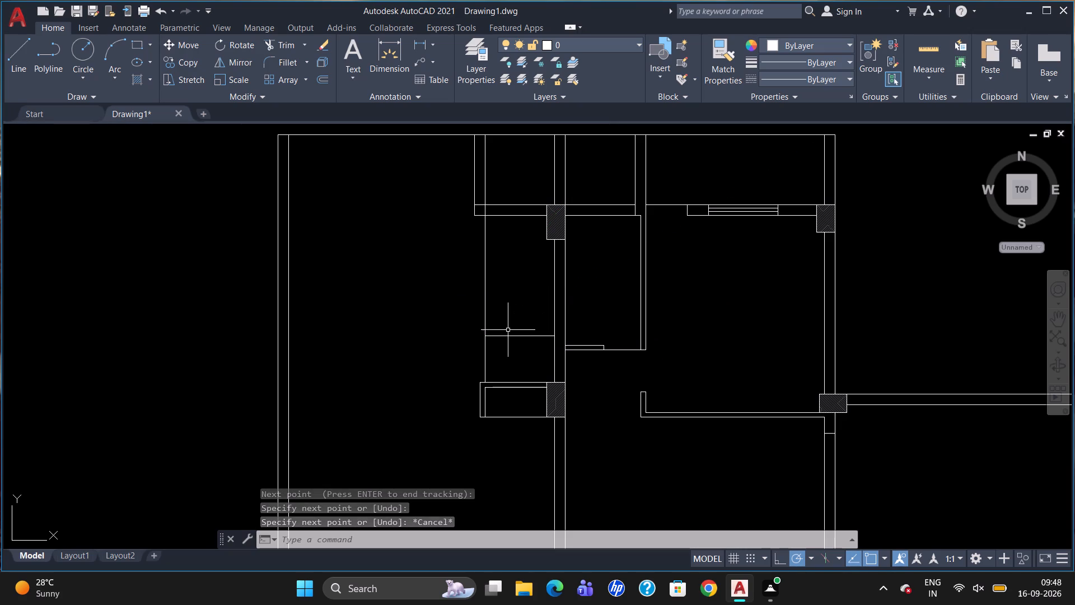
Offset the new horizontal line west of the 230 wall 100 to the south.
scroll(535, 364, up, 1)
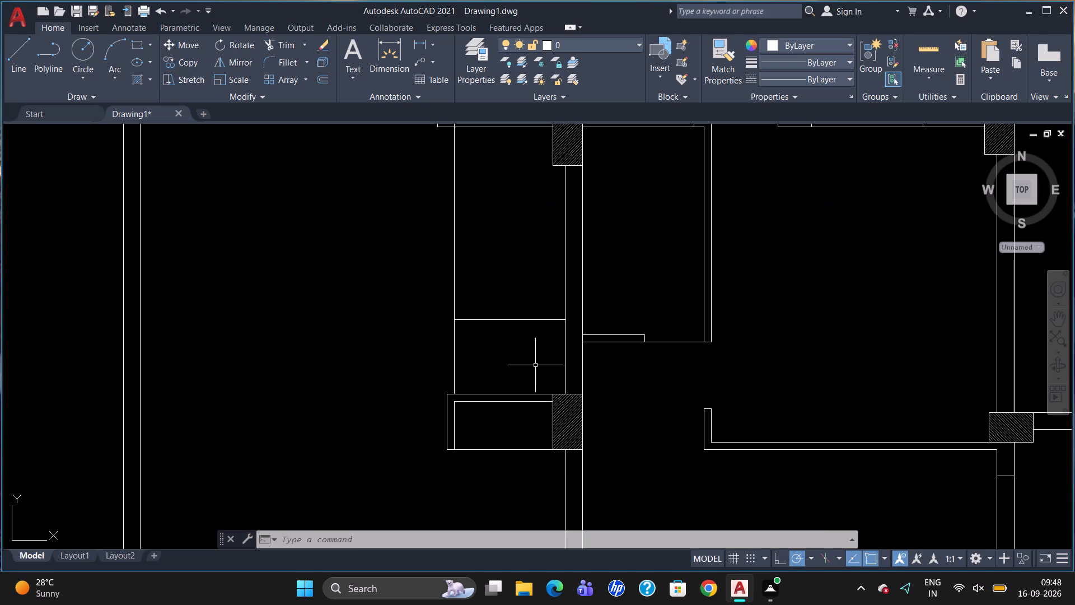
key(o)
key(Return)
text(100)
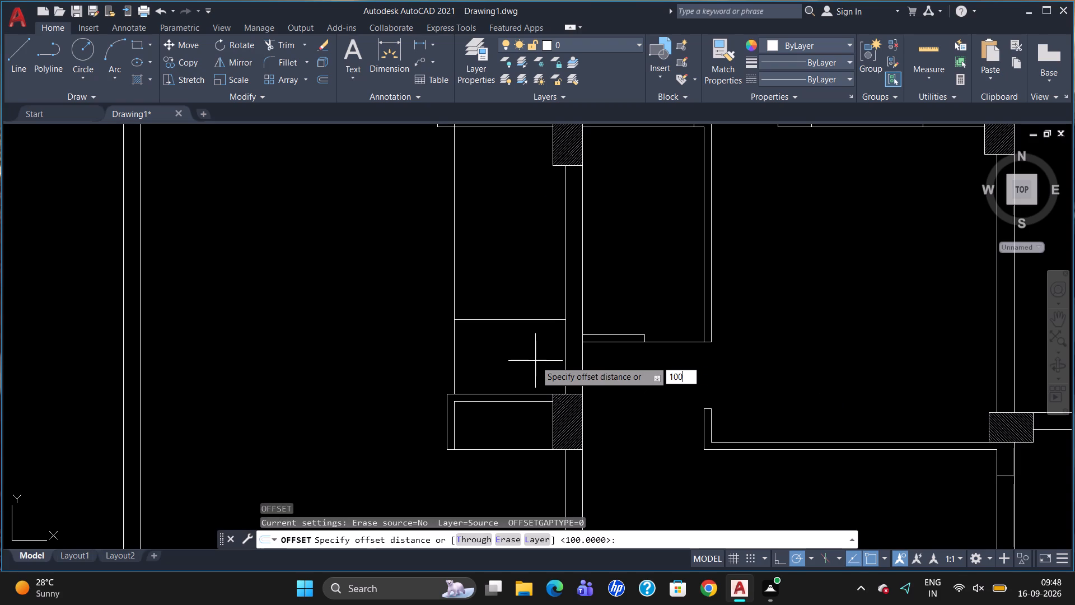
key(Return)
drag(535, 320, 535, 325)
click(533, 343)
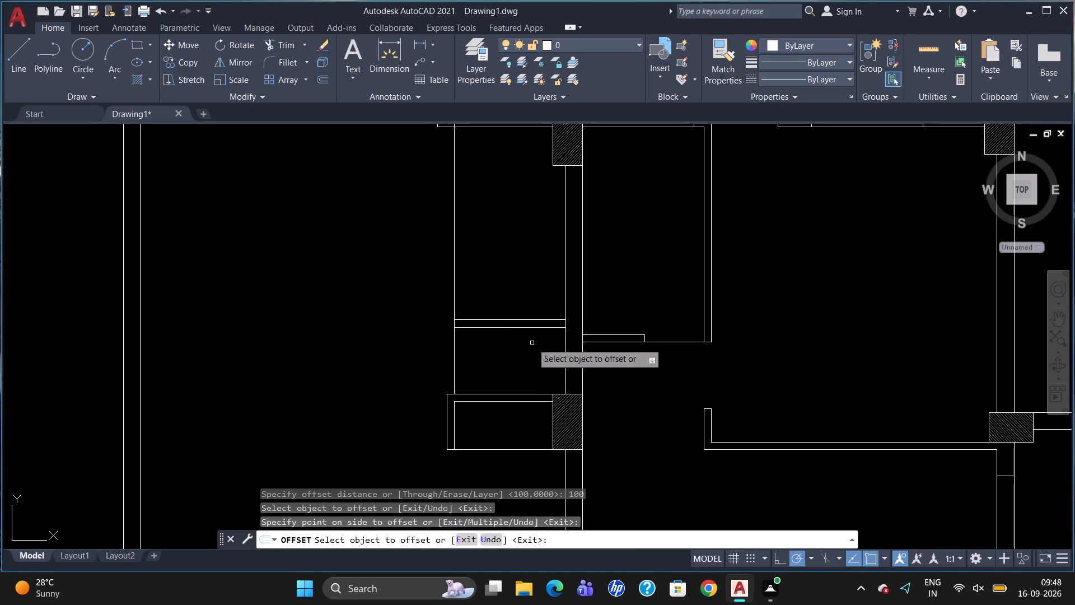
key(Escape)
Trim the 230 wall's west and east face segments where the two 100 thick horizontal walls meet it.
text(TR)
key(Return)
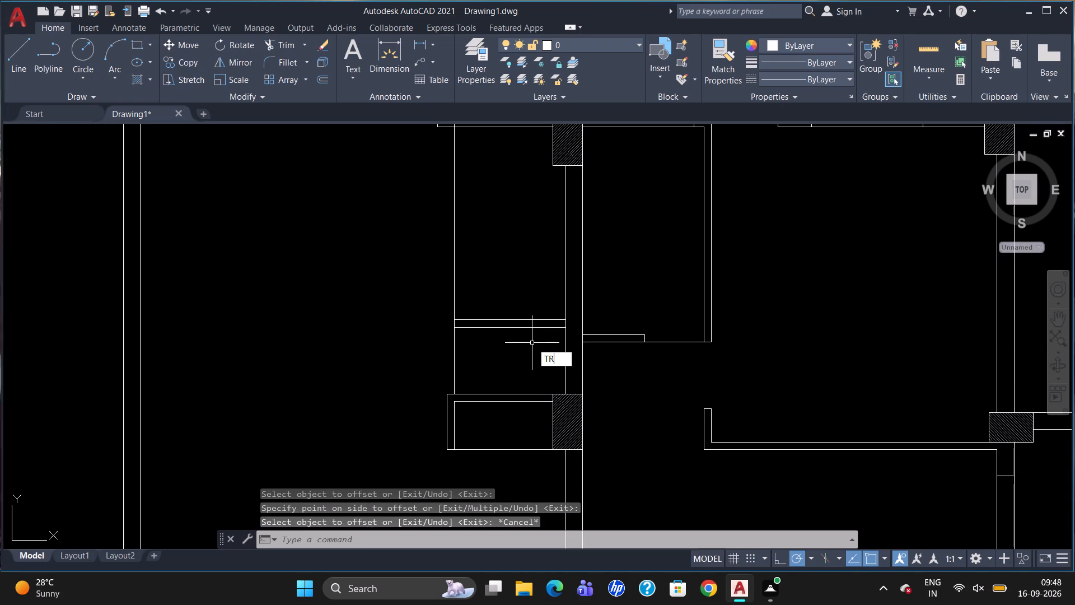
key(Return)
click(565, 323)
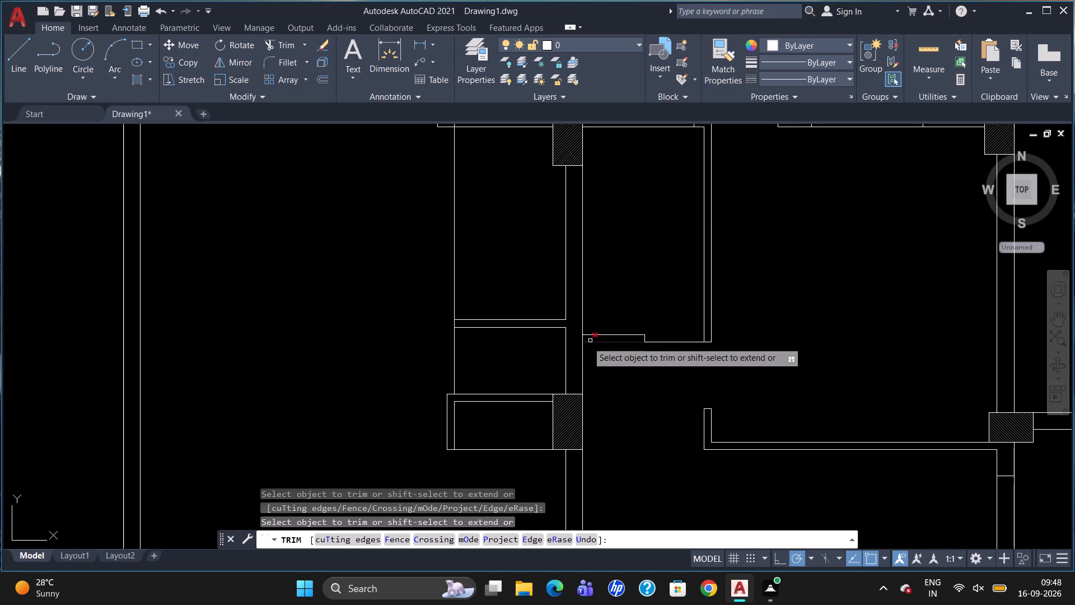
click(585, 338)
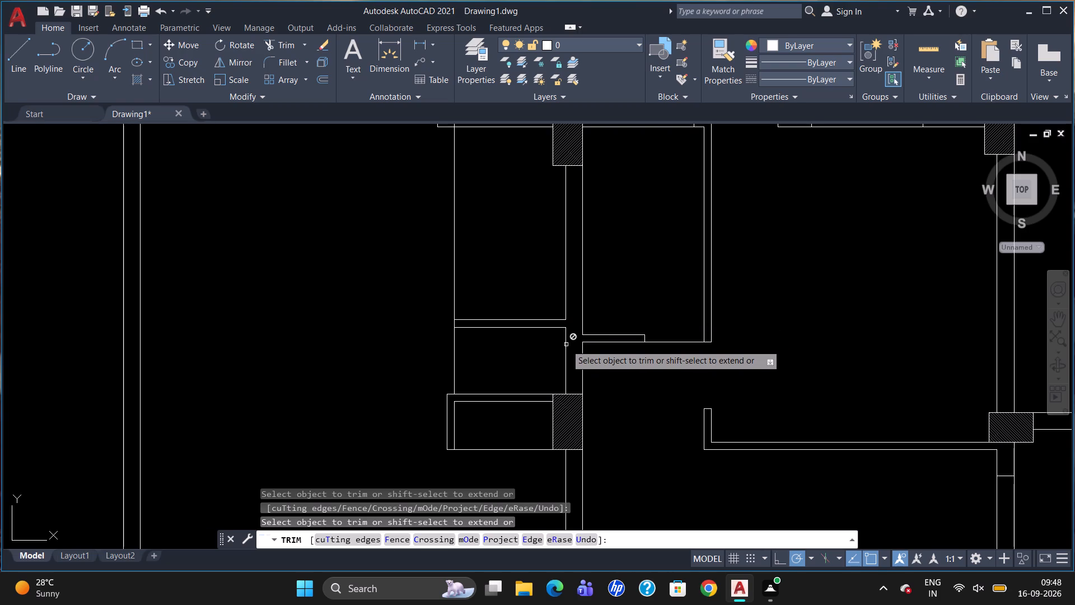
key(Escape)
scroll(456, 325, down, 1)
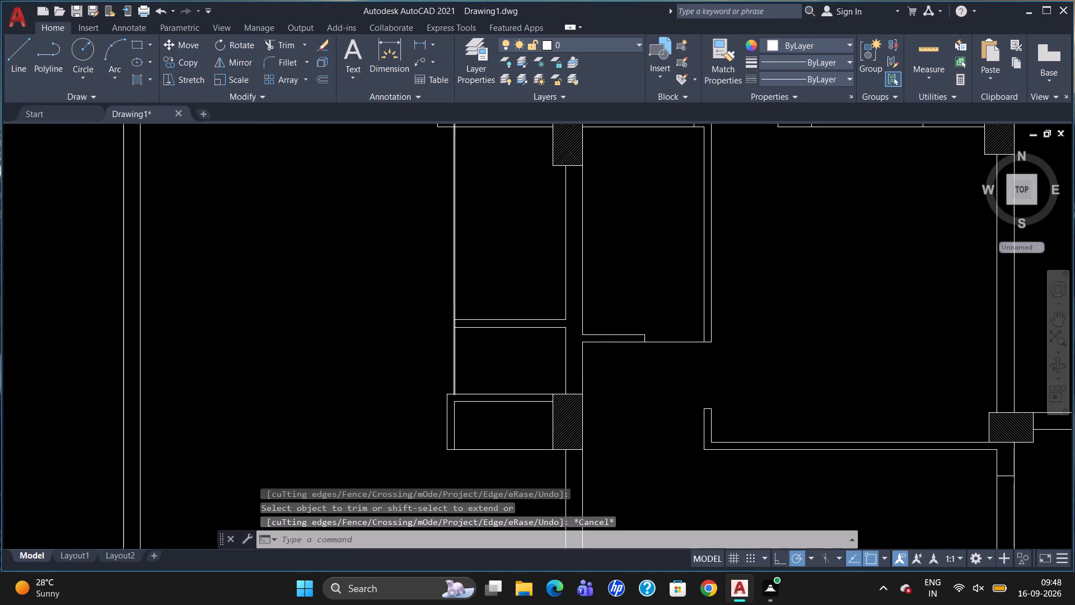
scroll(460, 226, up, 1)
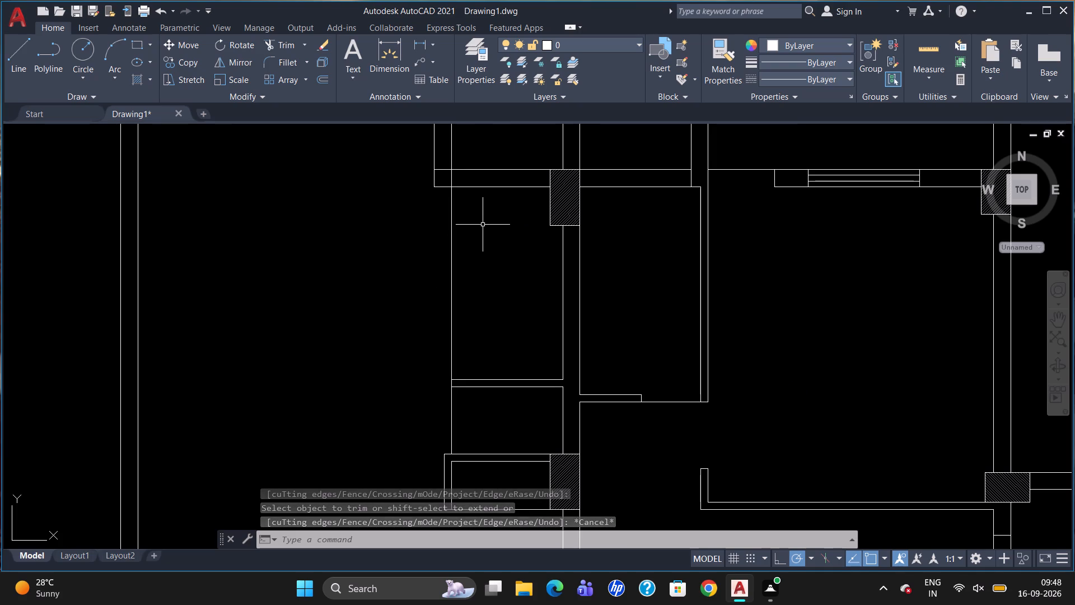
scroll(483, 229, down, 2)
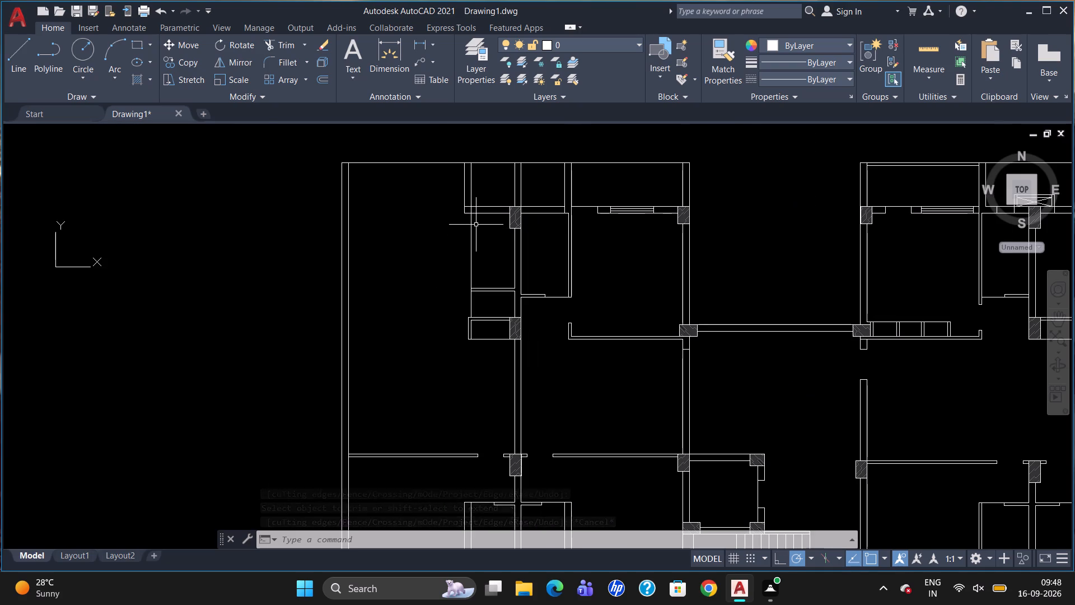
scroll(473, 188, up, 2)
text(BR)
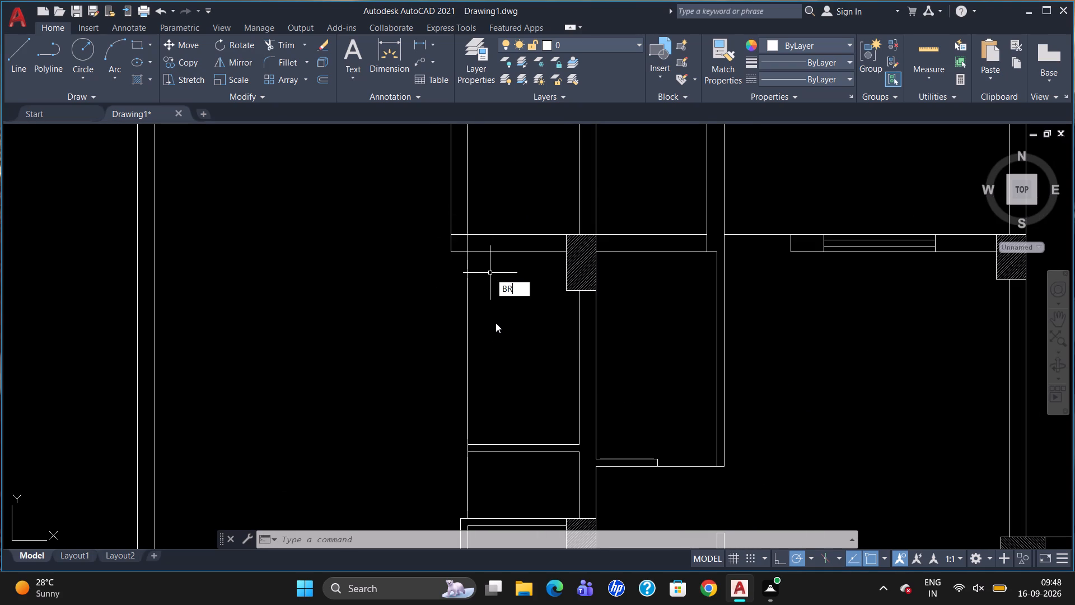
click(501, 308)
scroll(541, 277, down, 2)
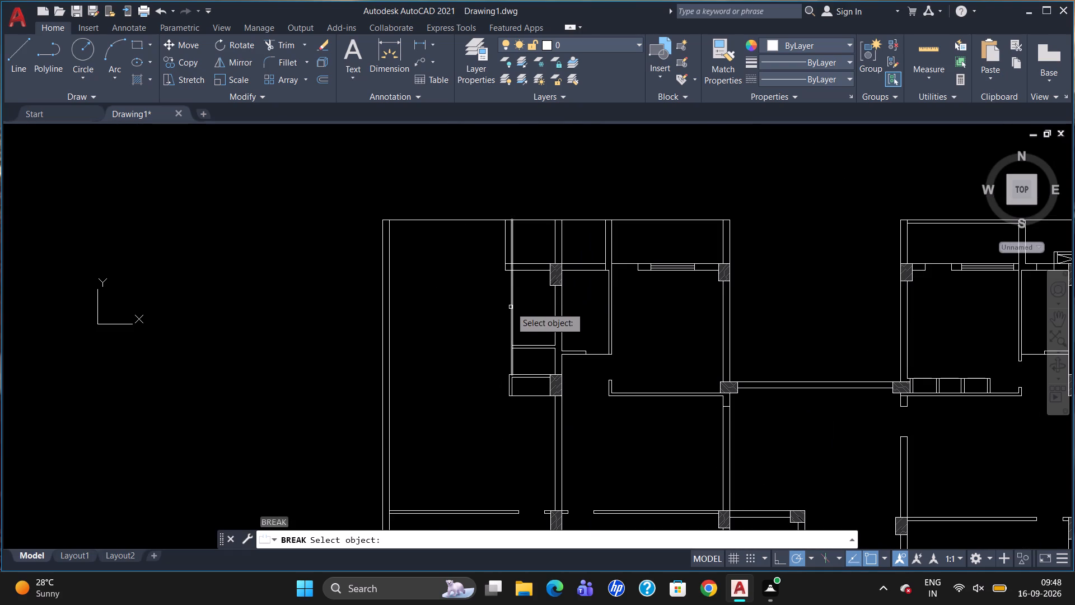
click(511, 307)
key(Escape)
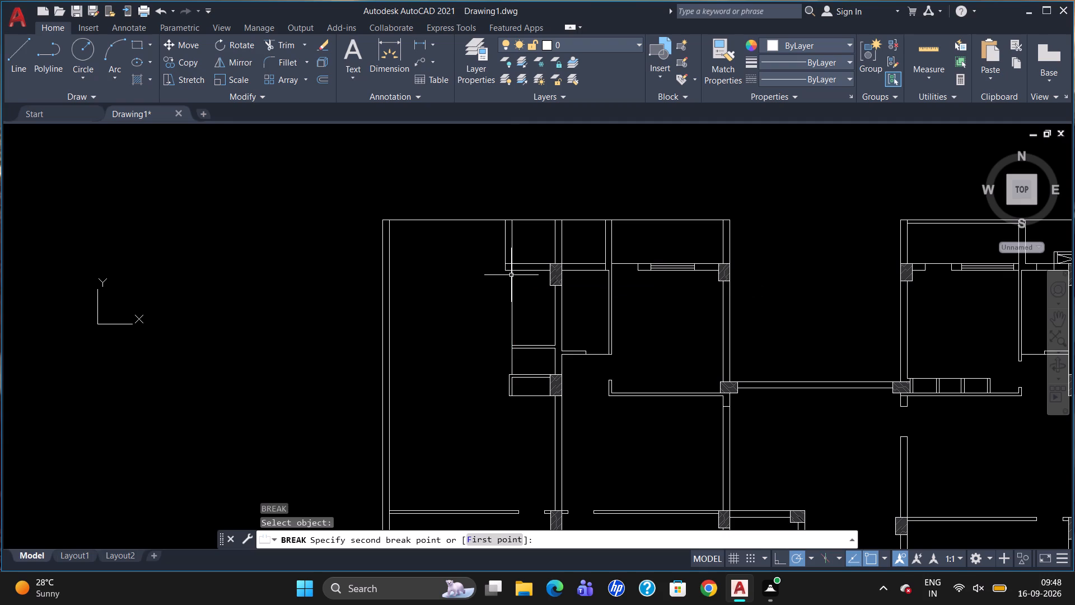
Break the small western room's west wall line at a point on the south face of the northern 230 wall.
key(b)
key(r)
click(534, 315)
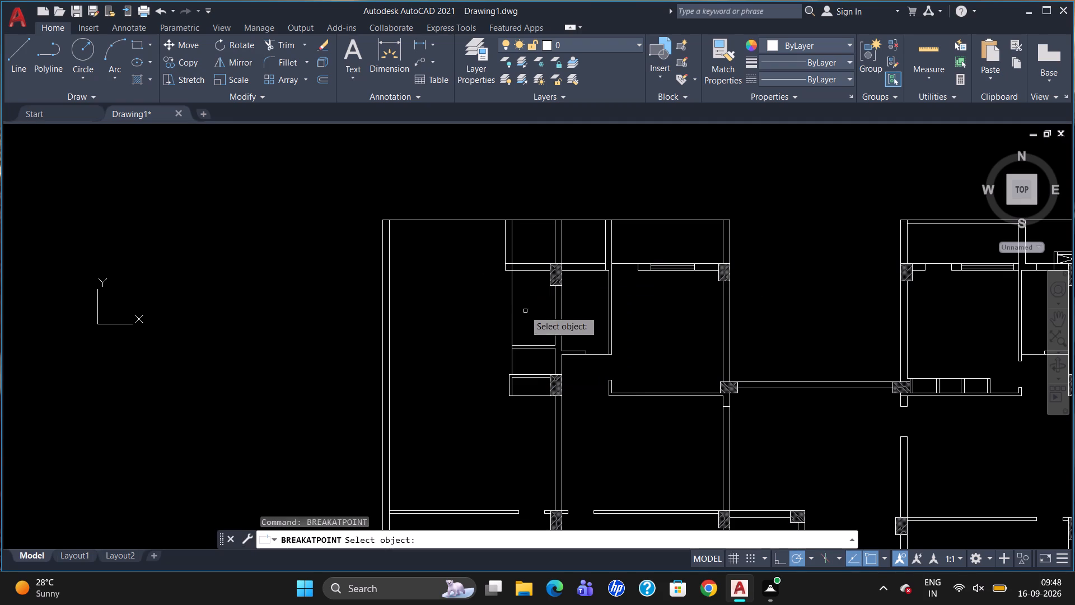
click(511, 300)
click(512, 269)
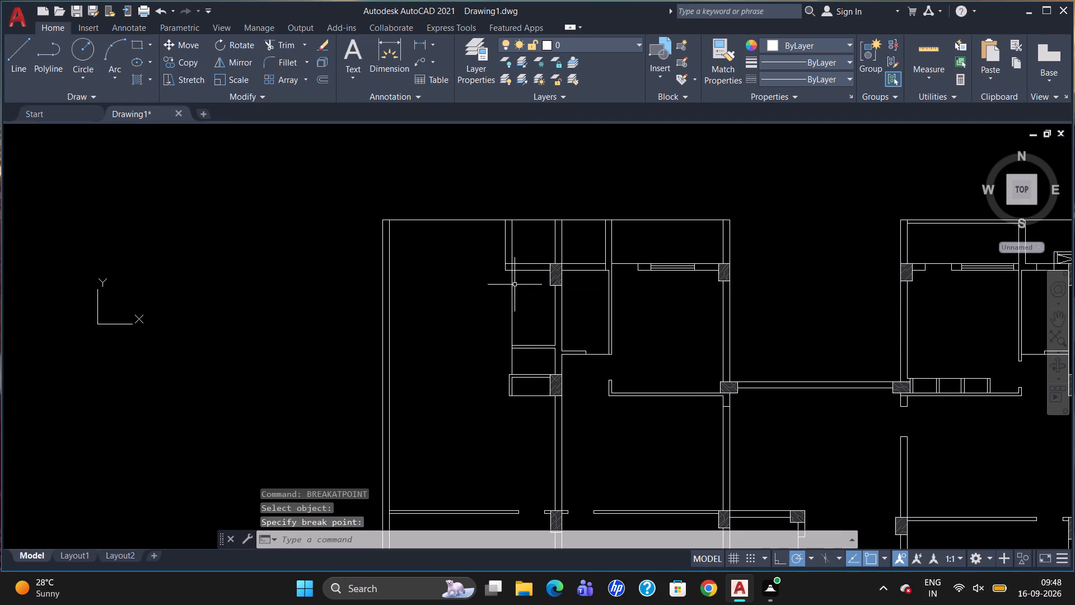
Offset the broken-off southern part of the room's west wall line 100 to the west.
key(o)
key(Return)
text(100)
key(Return)
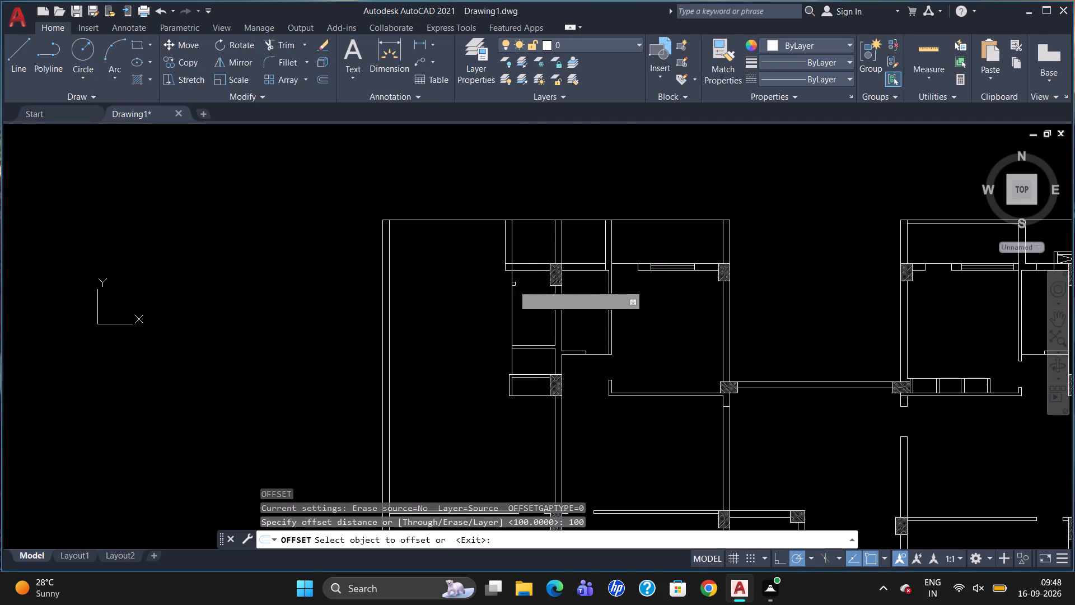
click(512, 296)
click(500, 304)
scroll(525, 353, up, 1)
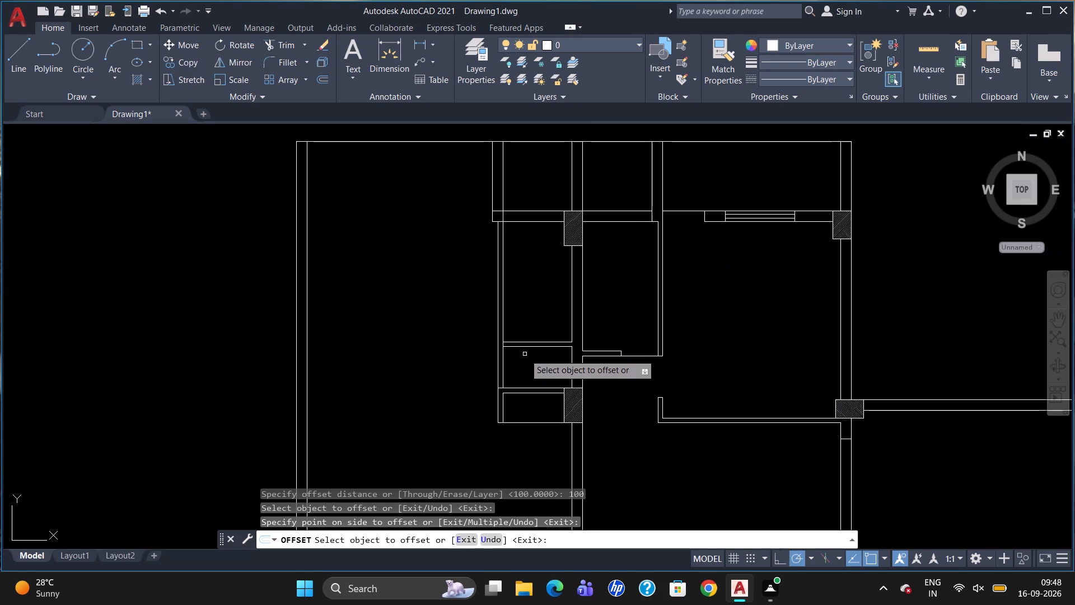
scroll(526, 365, up, 1)
key(Escape)
Draw a 100 long jamb line across the horizontal 100 wall, starting 800 east of its north face's west end.
key(l)
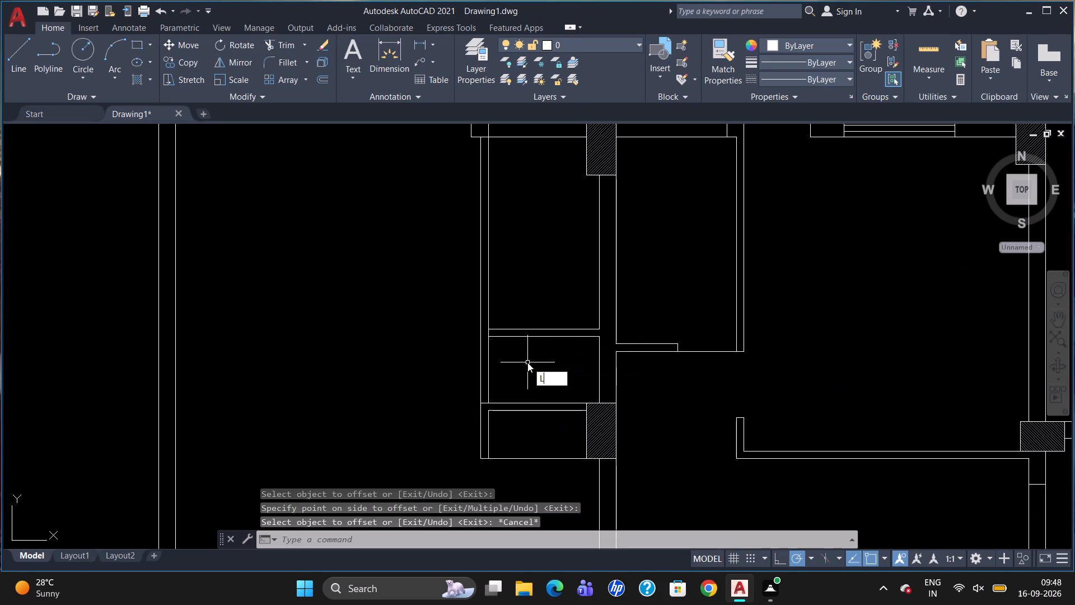
key(Return)
text(TK)
key(Return)
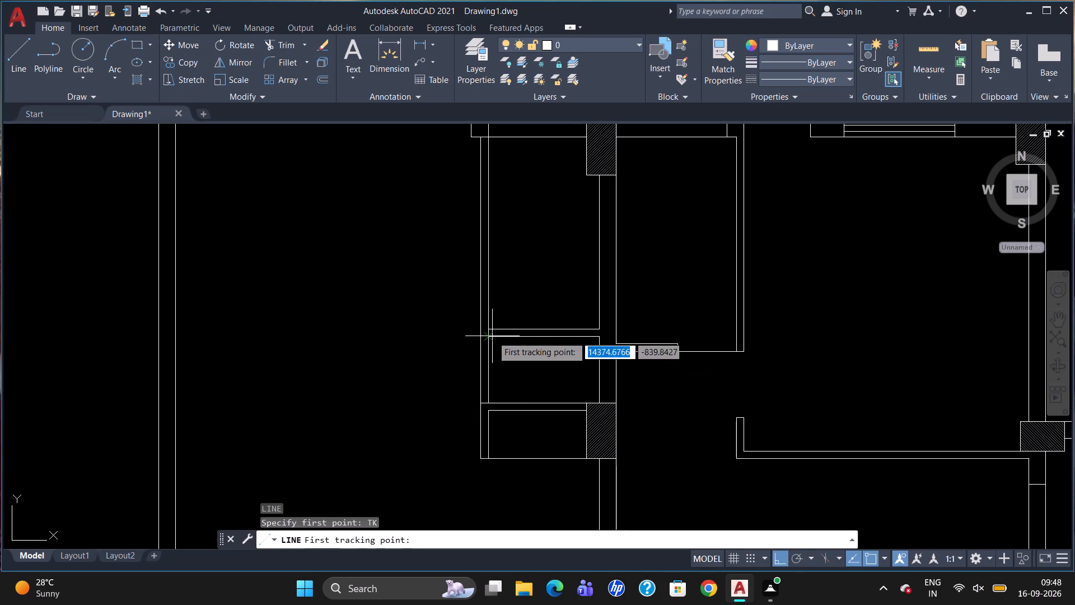
click(492, 329)
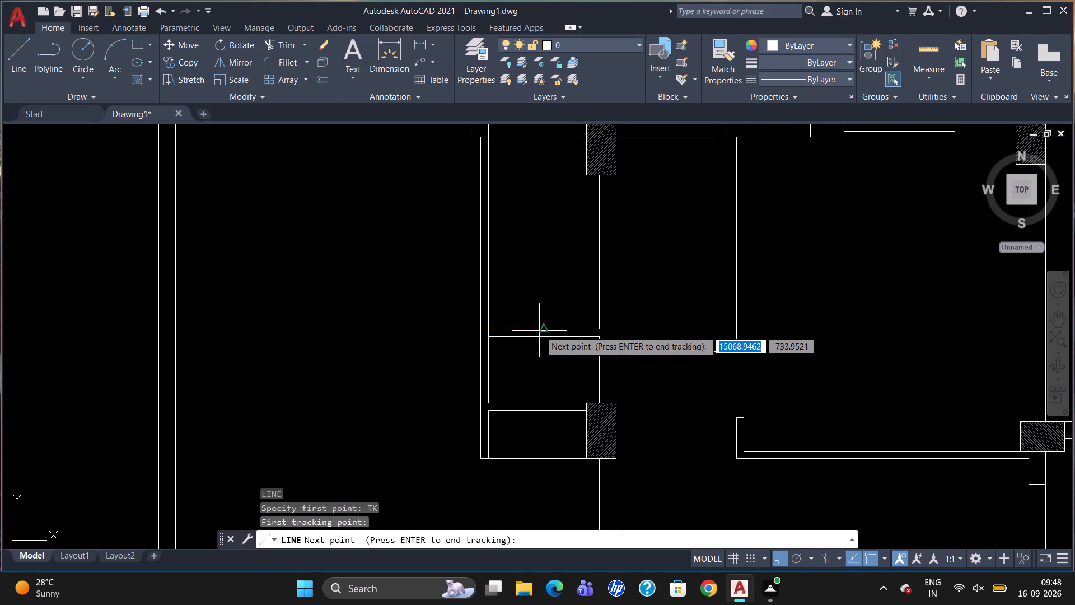
text(800)
key(Return)
key(Return)
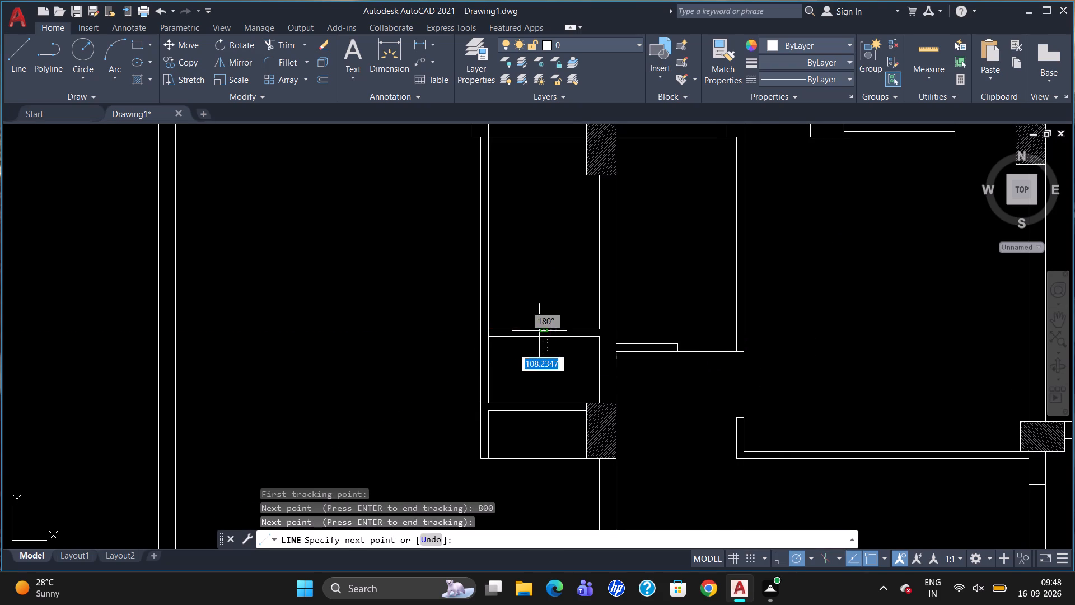
scroll(528, 348, up, 2)
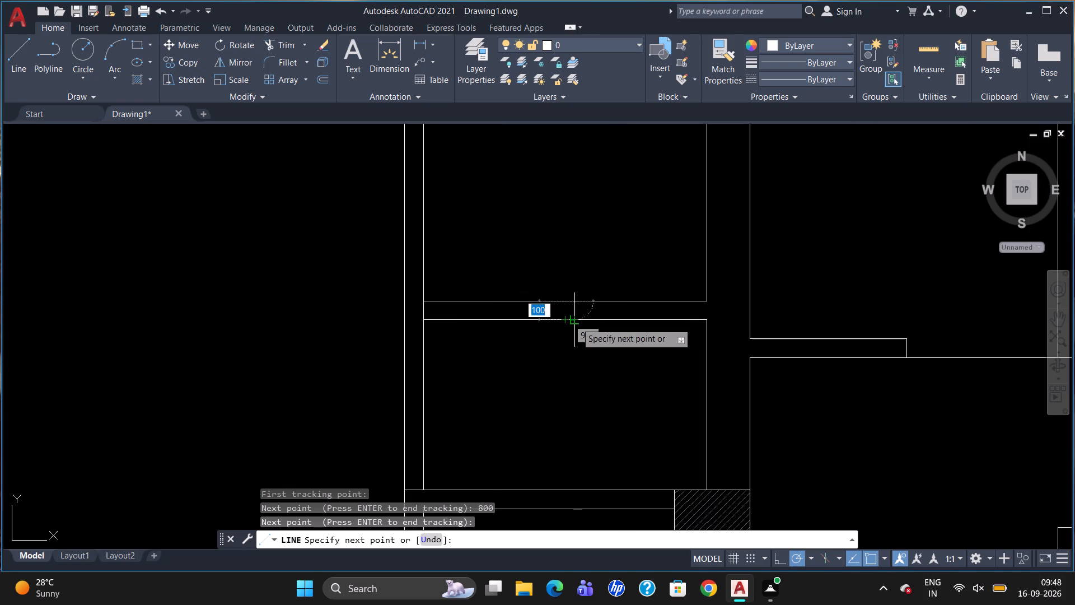
click(577, 323)
key(Escape)
Trim the horizontal 100 wall's north face line between the new jamb line and the room's west wall.
text(TR)
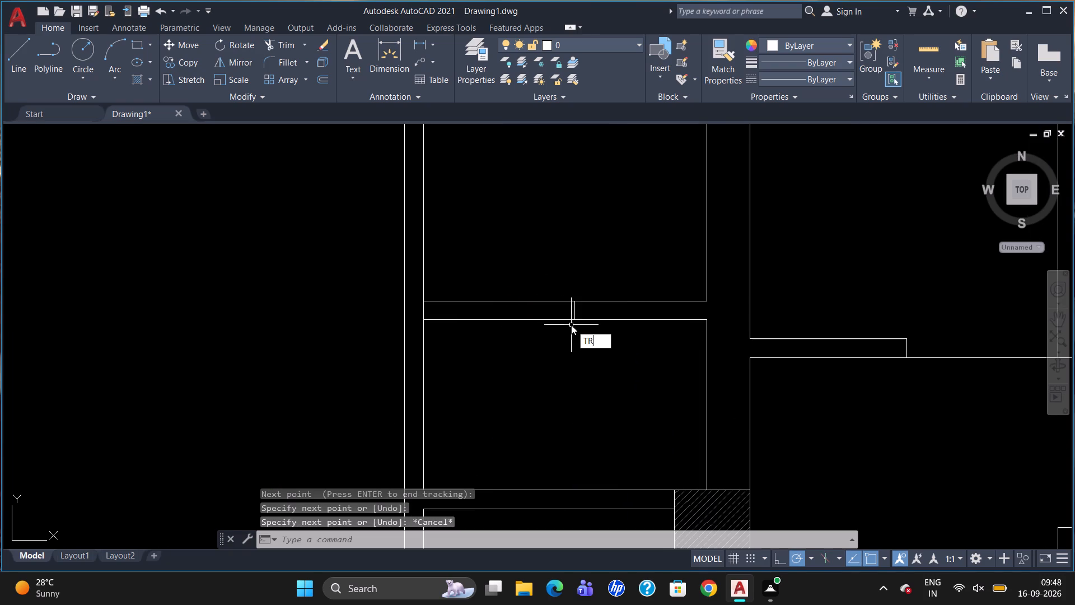
key(Return)
key(Return)
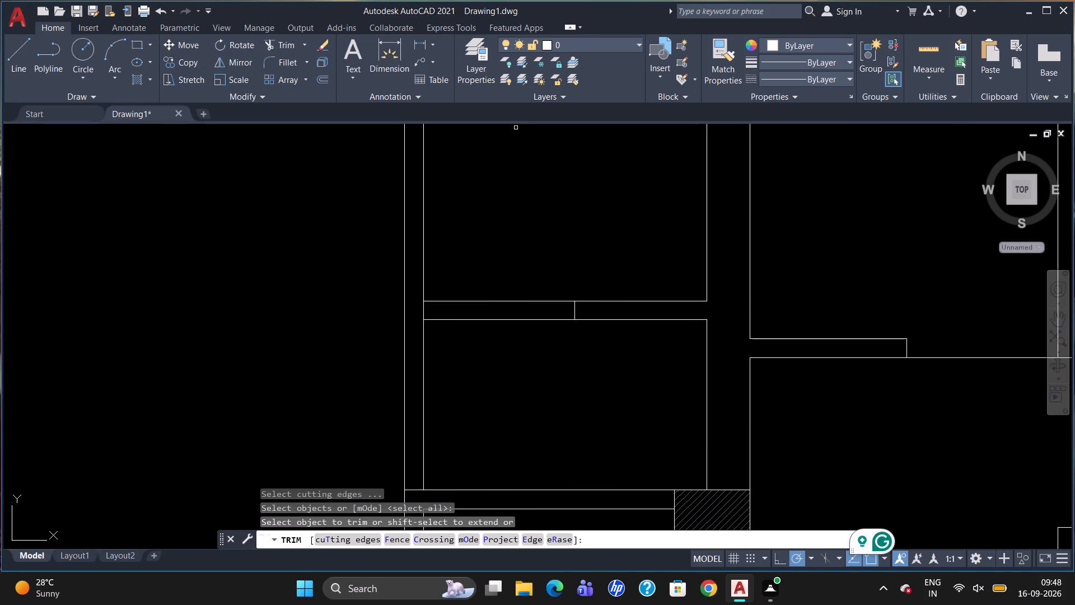
click(518, 304)
double_click(518, 301)
key(Escape)
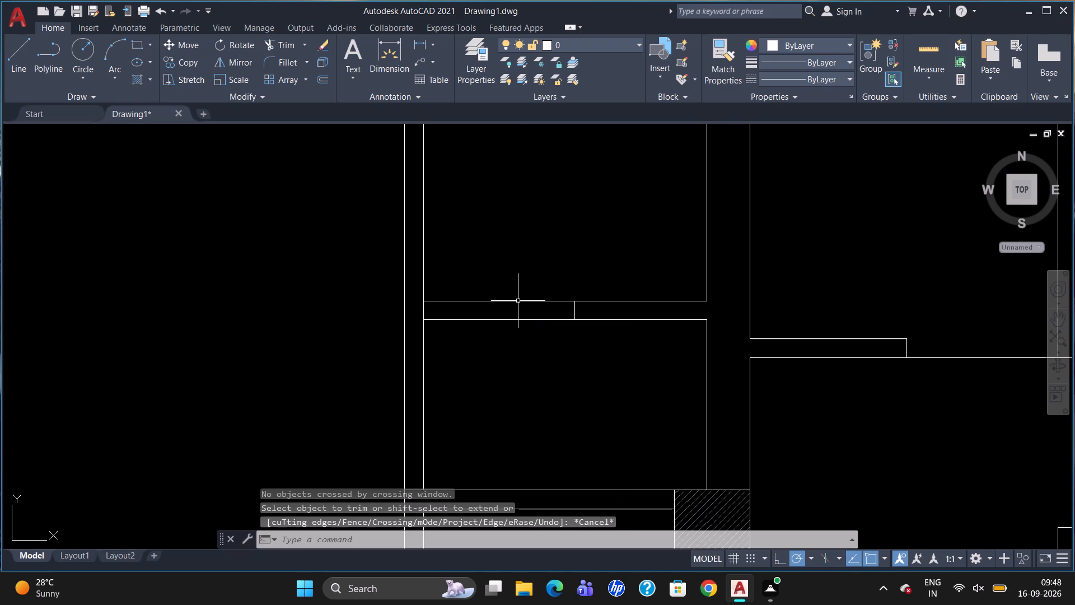
text(TR)
key(Return)
key(Return)
click(515, 299)
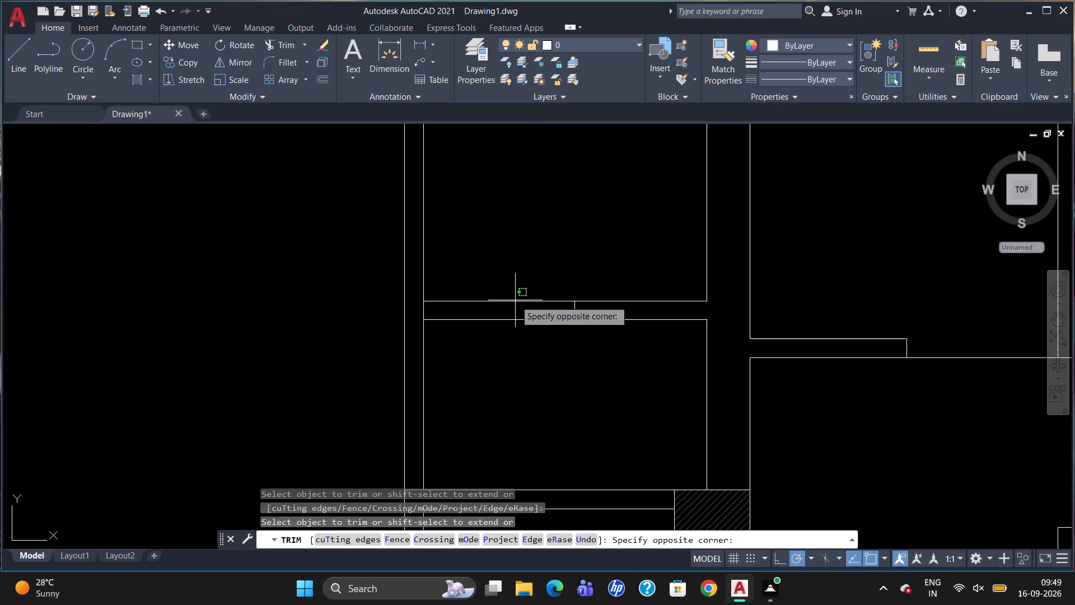
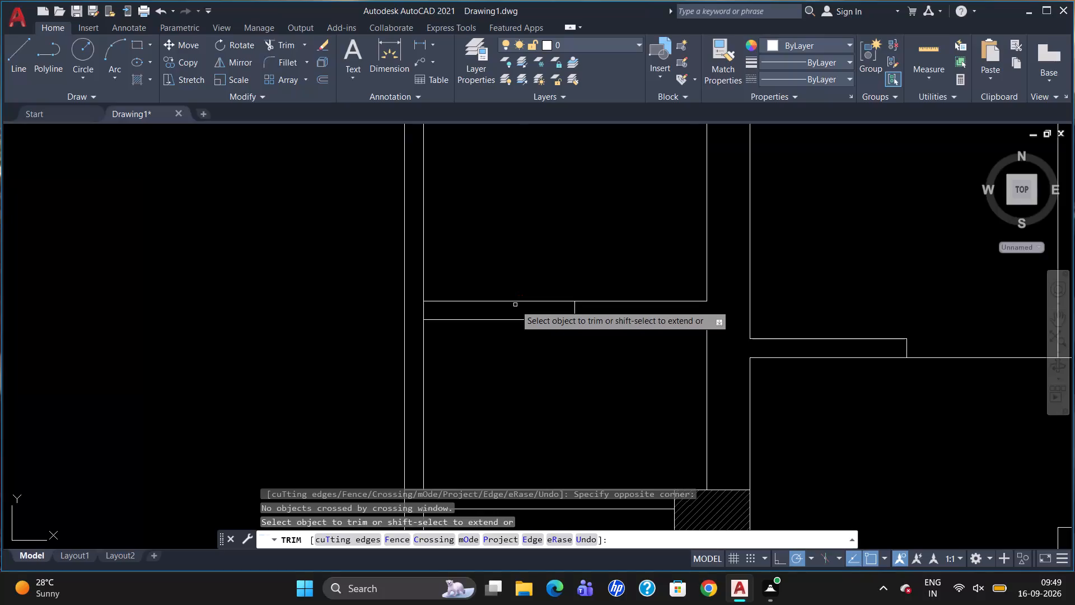
Trim the horizontal 100 wall's north face line between the jamb line and the room's west wall.
click(515, 303)
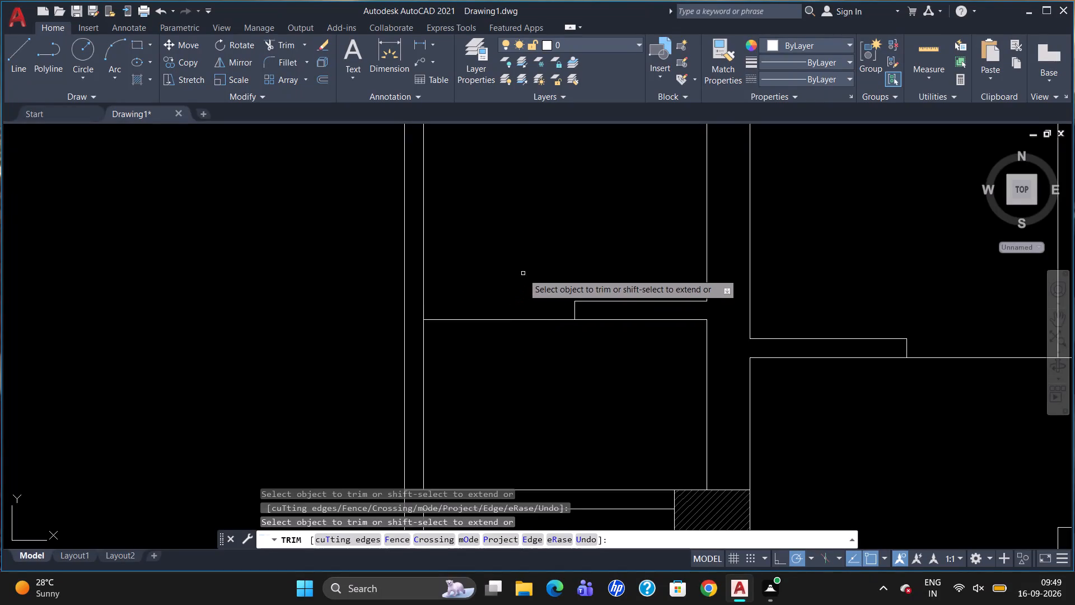
key(Escape)
Trim the two horizontal lines crossing the vertical wall at the small western room's northwest corner.
scroll(582, 302, down, 2)
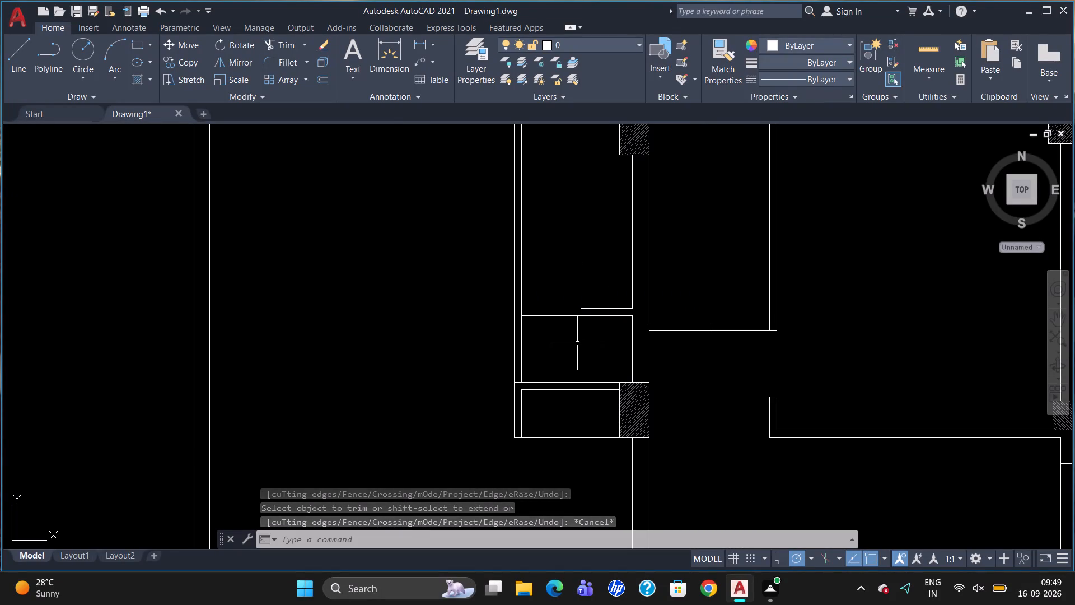
scroll(578, 384, down, 2)
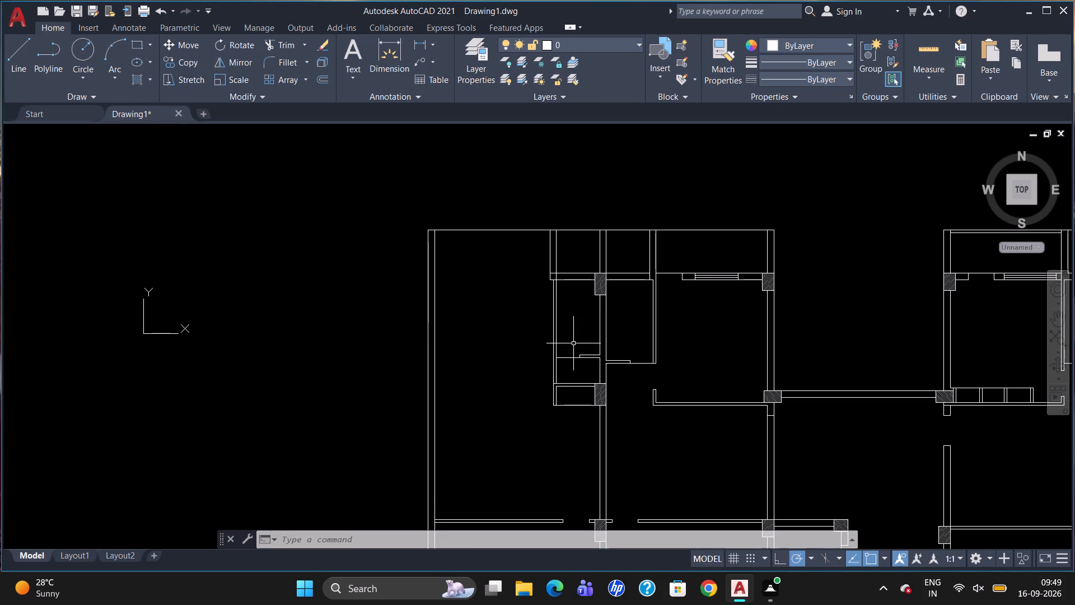
scroll(556, 277, up, 2)
text(TR)
key(Return)
key(Return)
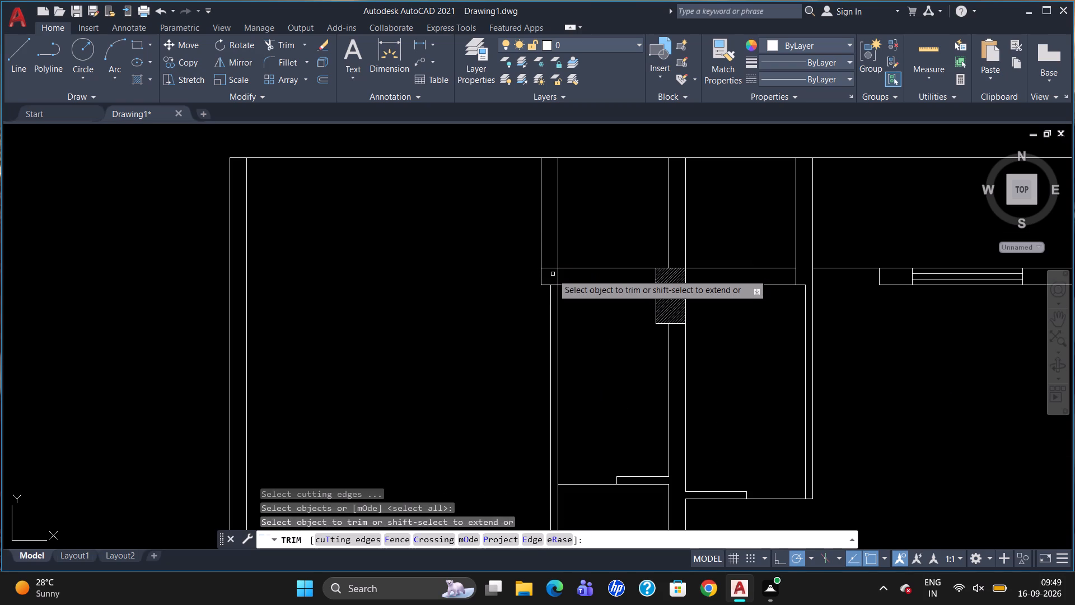
click(554, 288)
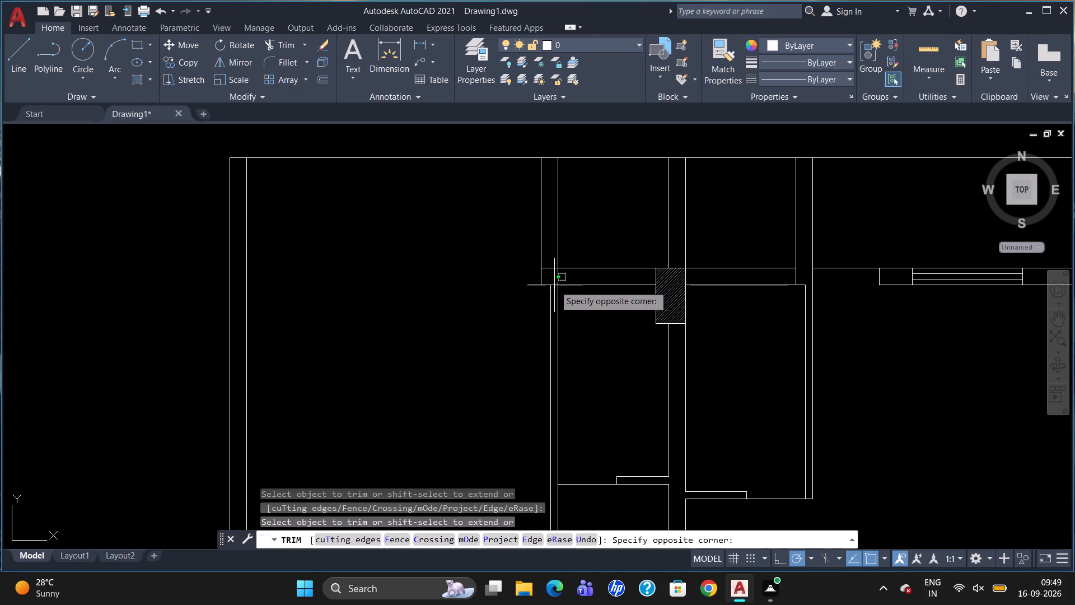
click(554, 285)
click(551, 268)
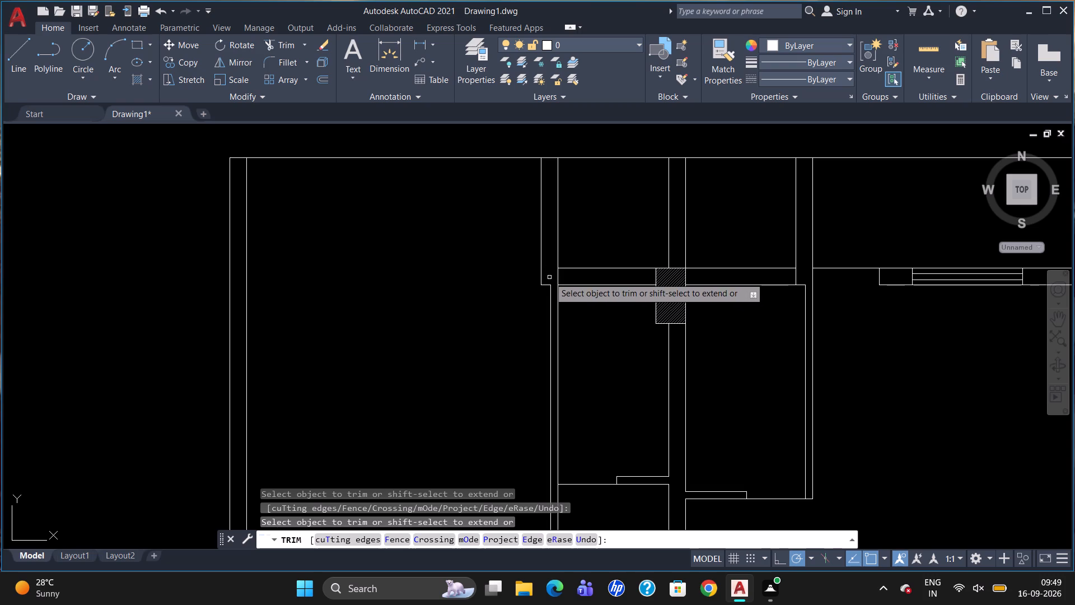
key(Escape)
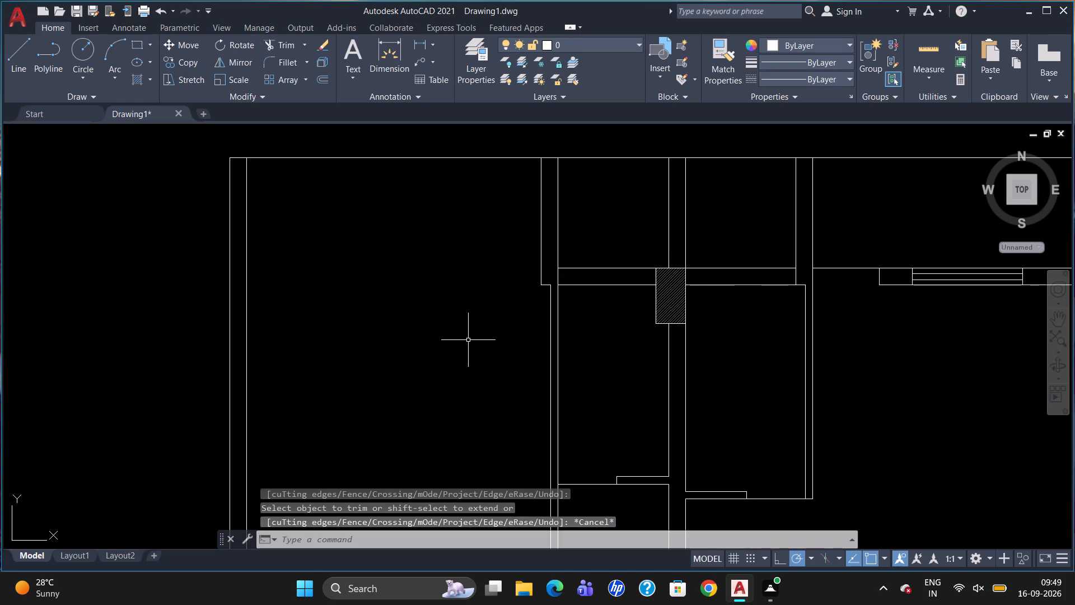
Remove both face lines of the vertical 230 wall running north from the hatched column to the outer line.
click(668, 229)
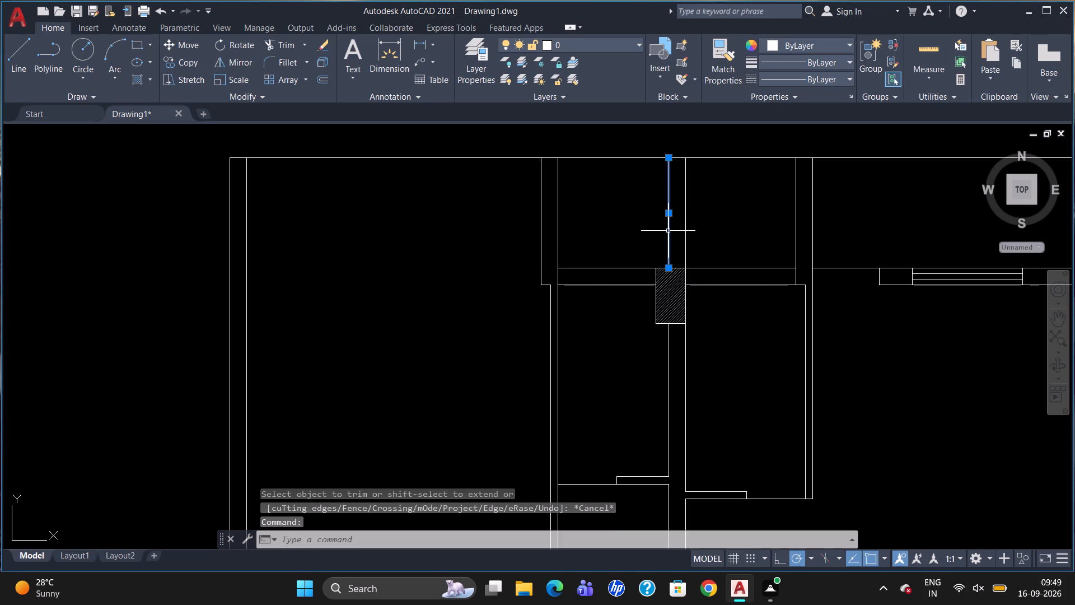
key(Delete)
text(TR)
key(Return)
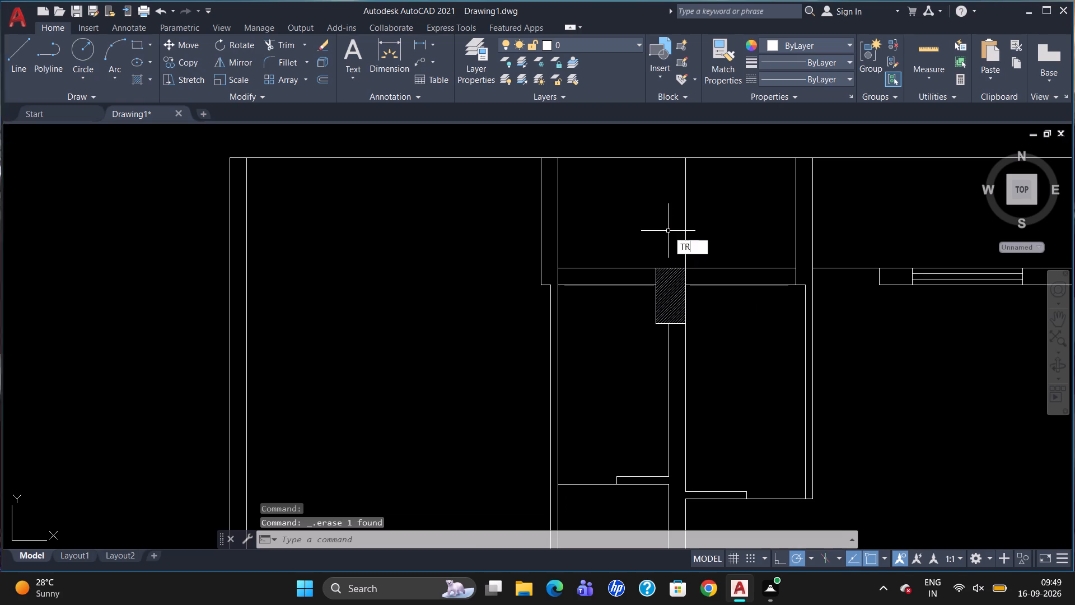
key(Return)
click(687, 231)
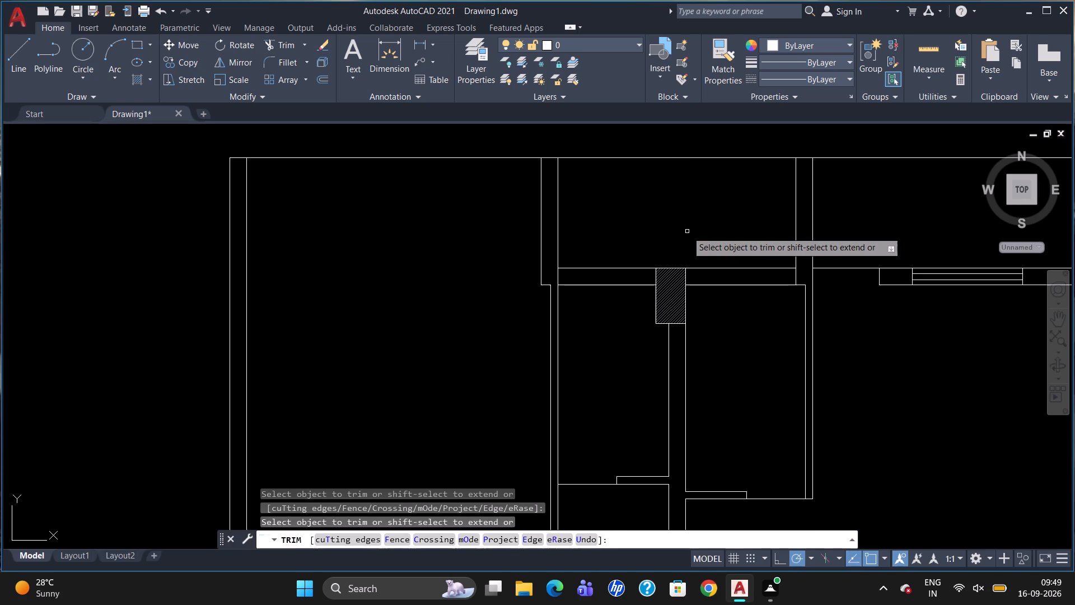
Trim the northern outer line between the two vertical 230 walls on either side of the hatched column.
click(692, 161)
click(692, 157)
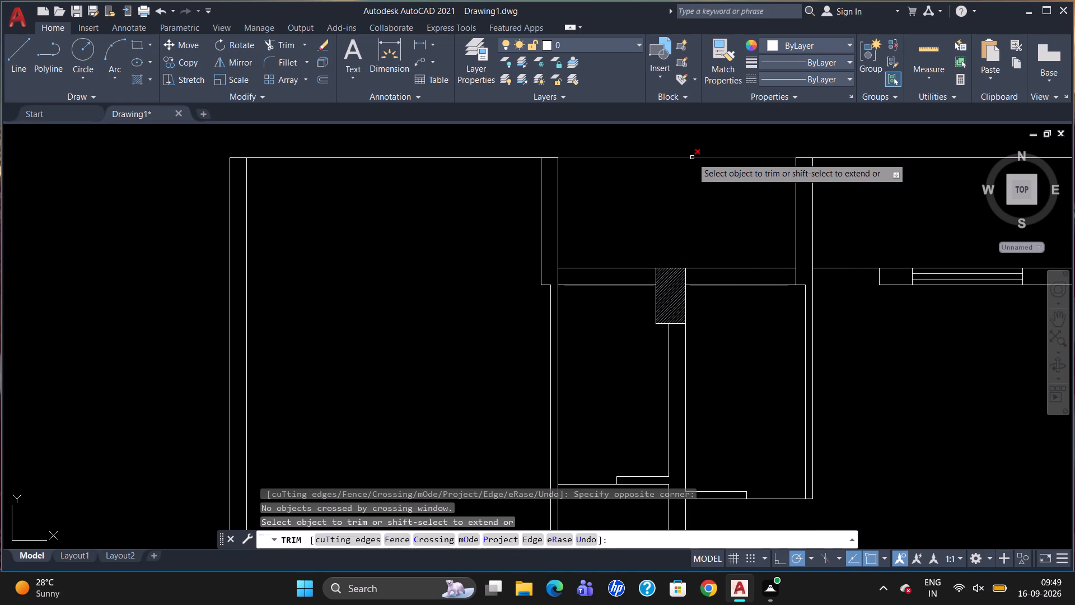
click(692, 157)
click(690, 157)
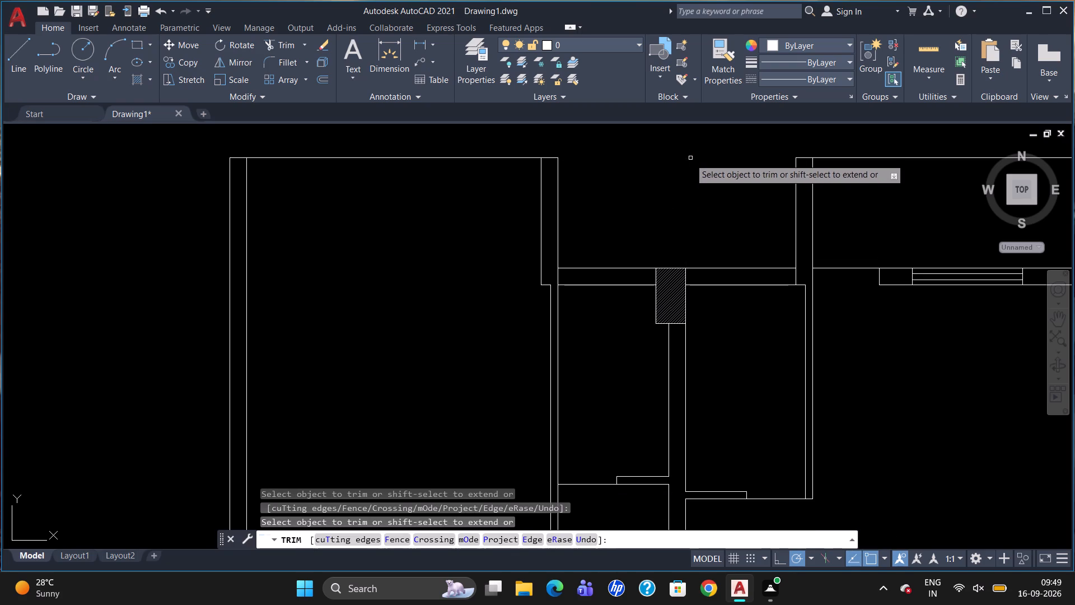
key(Escape)
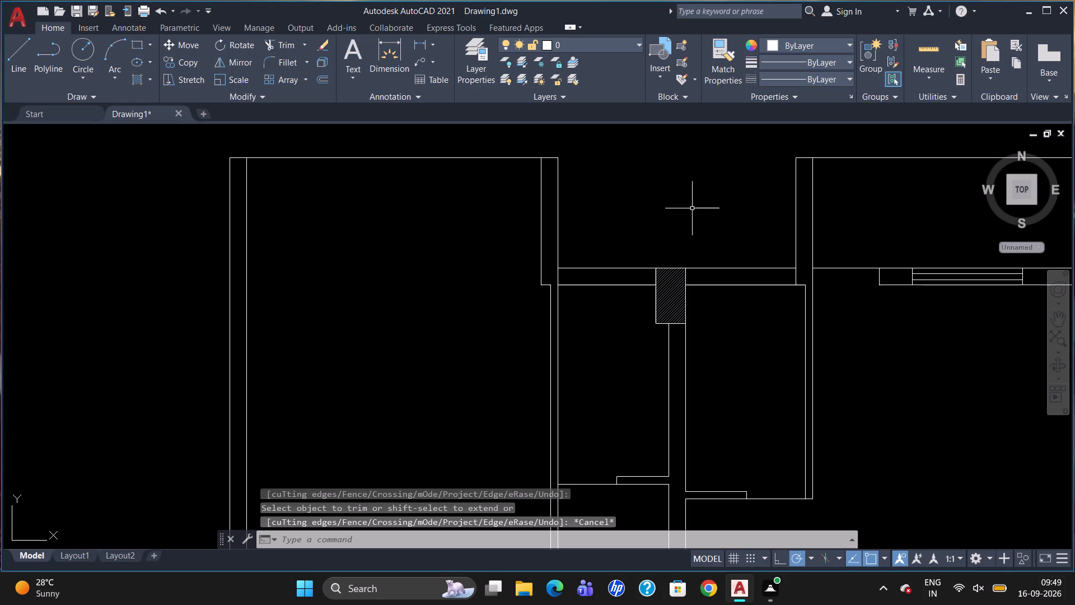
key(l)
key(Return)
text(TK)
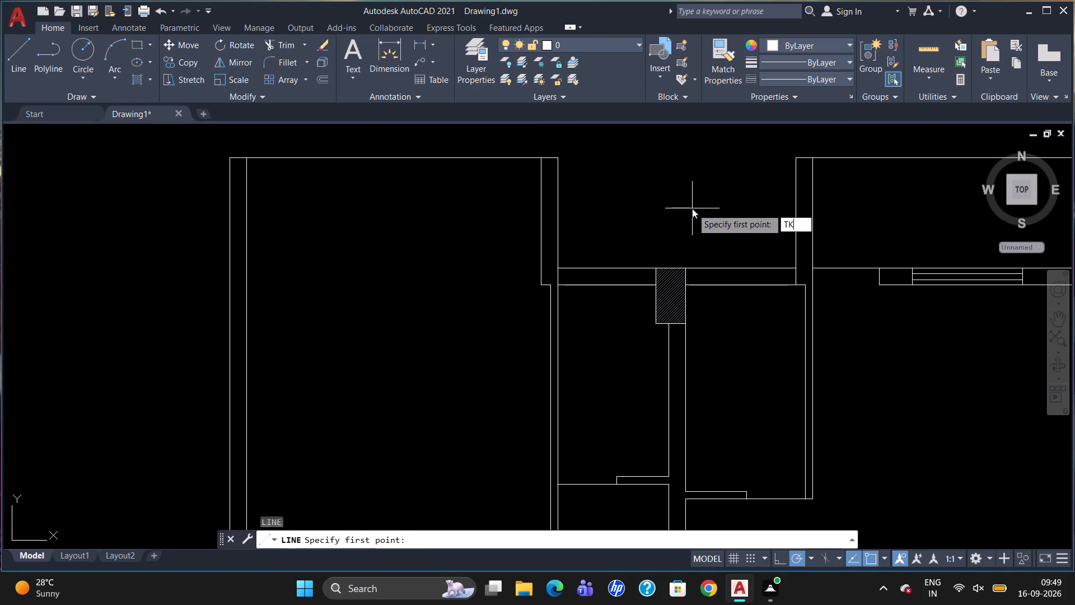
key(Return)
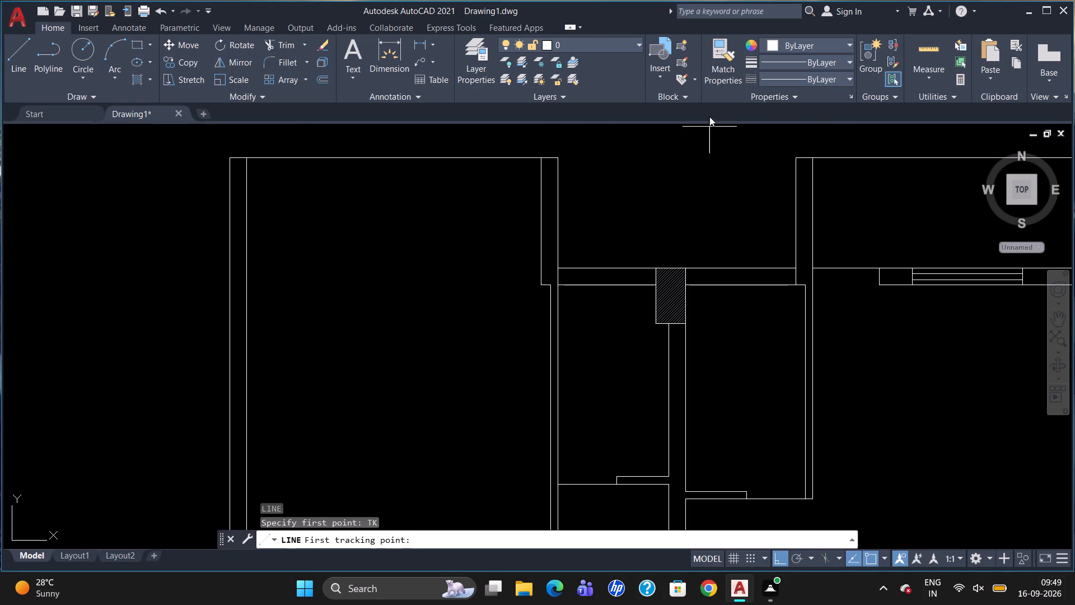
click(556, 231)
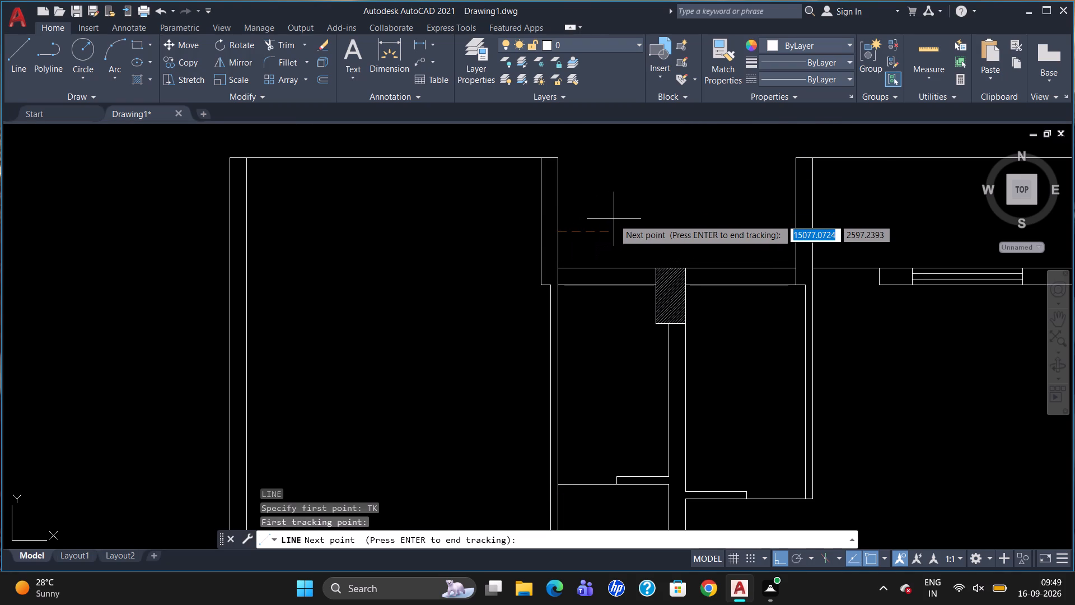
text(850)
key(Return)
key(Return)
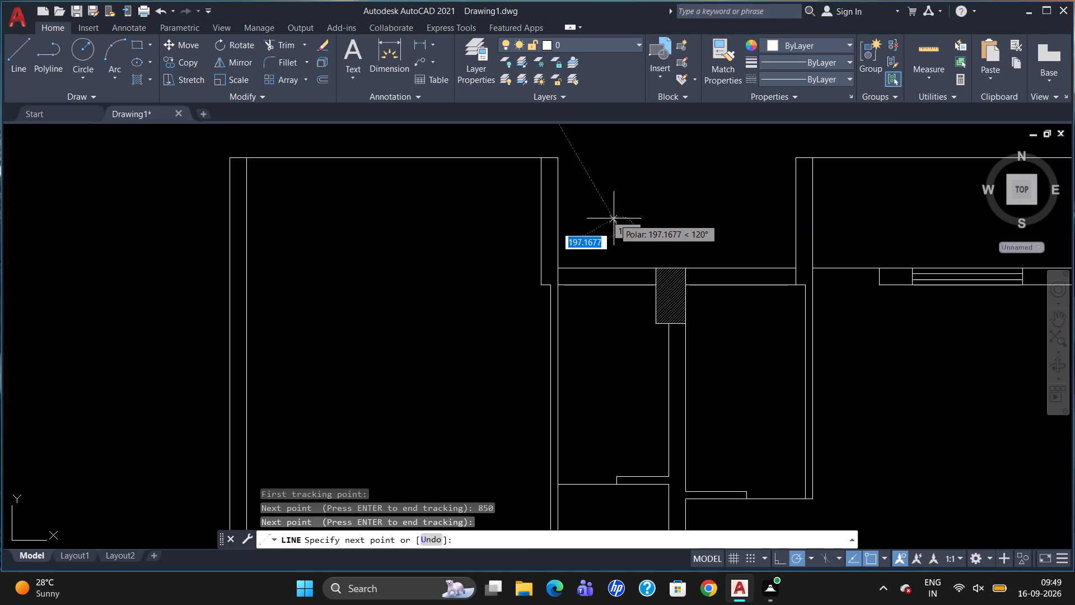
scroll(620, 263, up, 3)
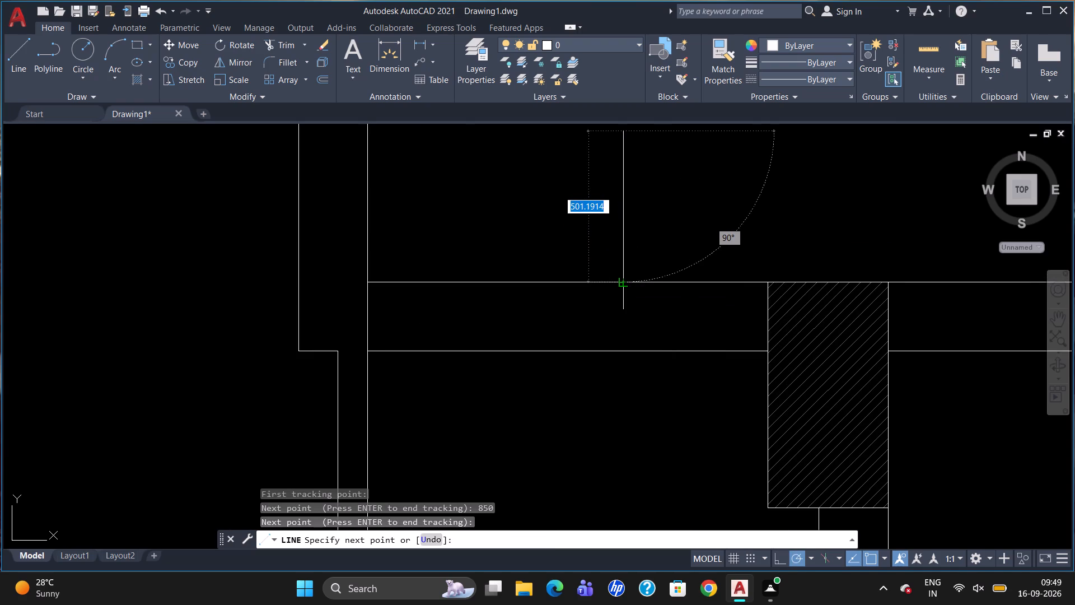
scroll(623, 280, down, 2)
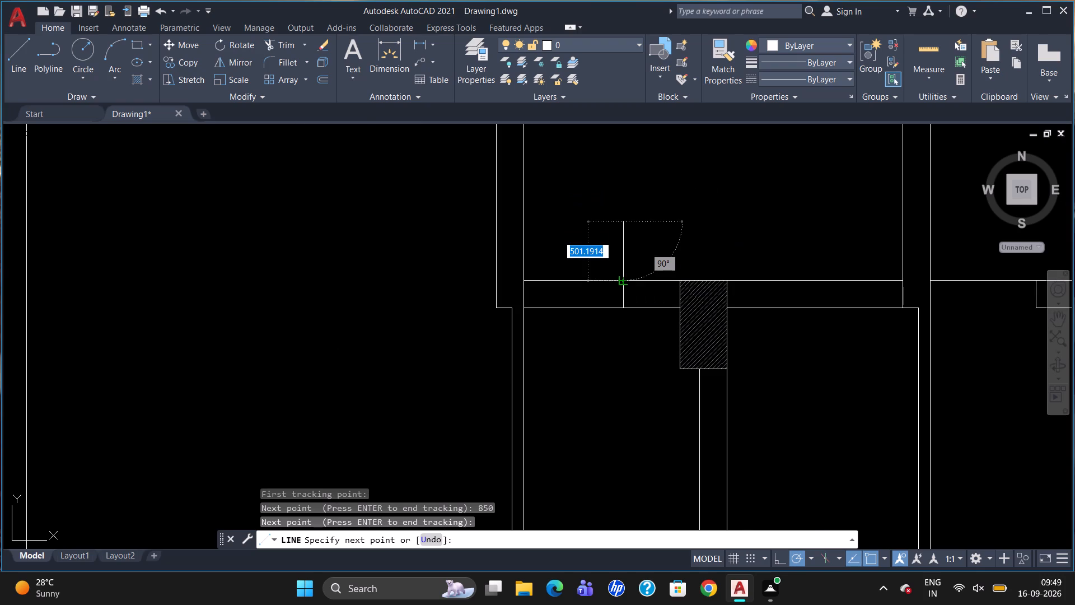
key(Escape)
Draw a 100 wide projection extending 400 north from the horizontal 230 wall, starting 850 east of the north face's west end.
key(l)
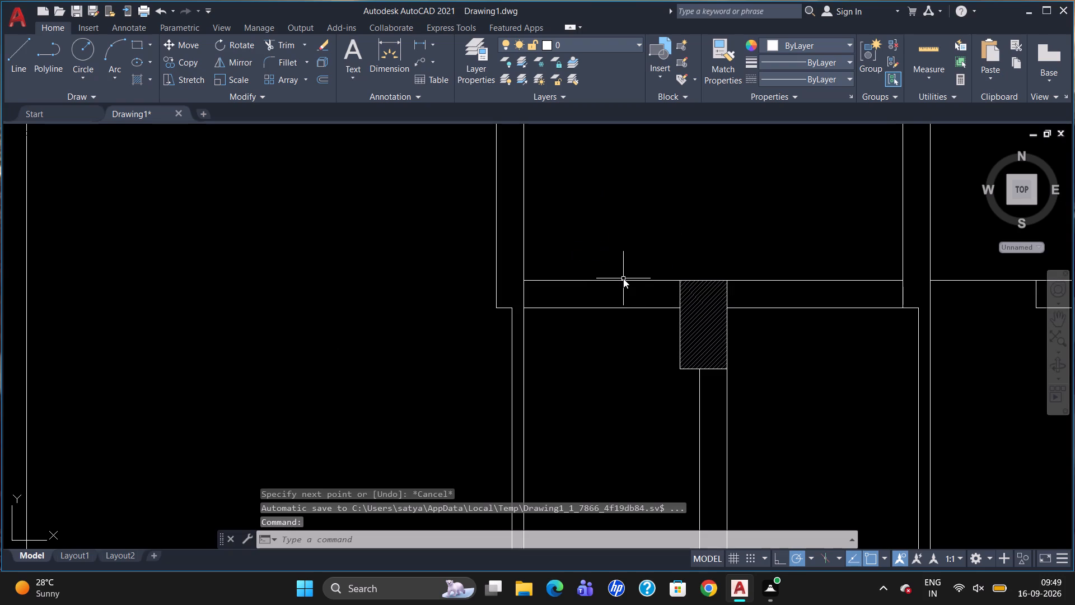
key(Return)
text(TK)
key(Return)
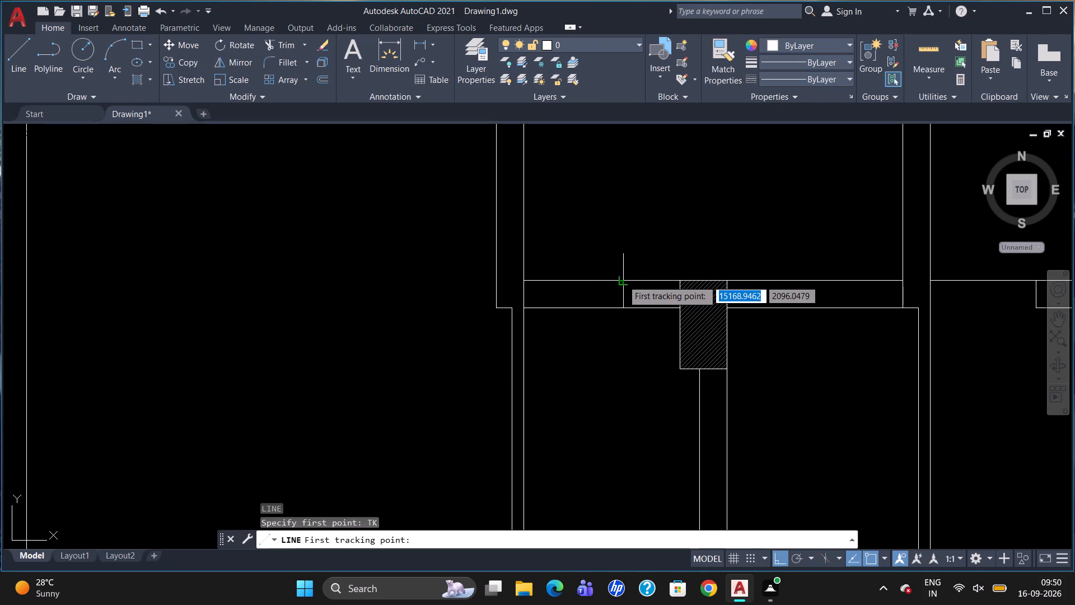
click(528, 280)
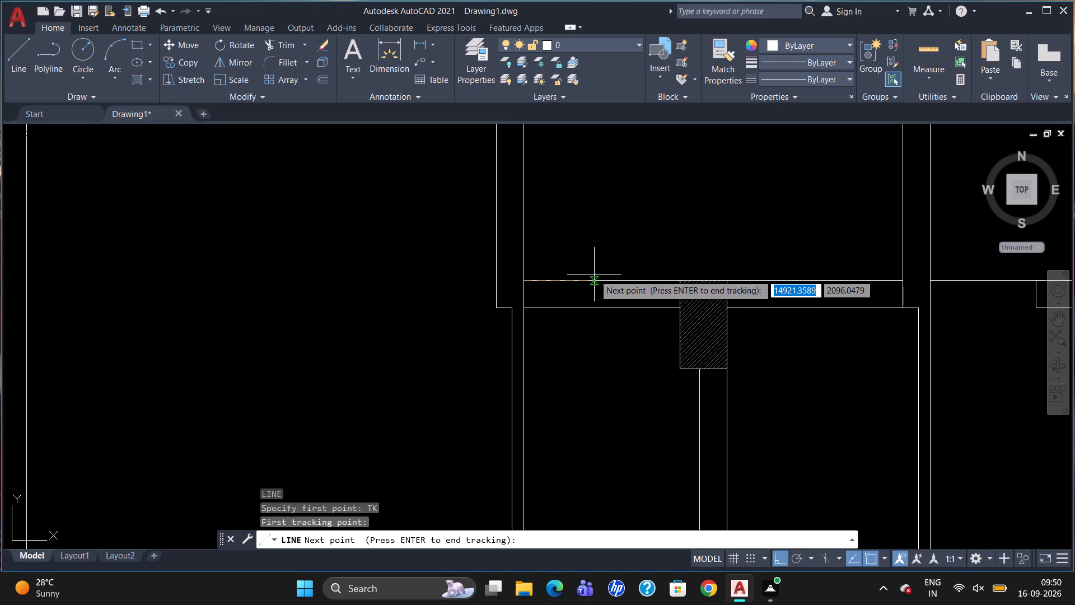
key(8)
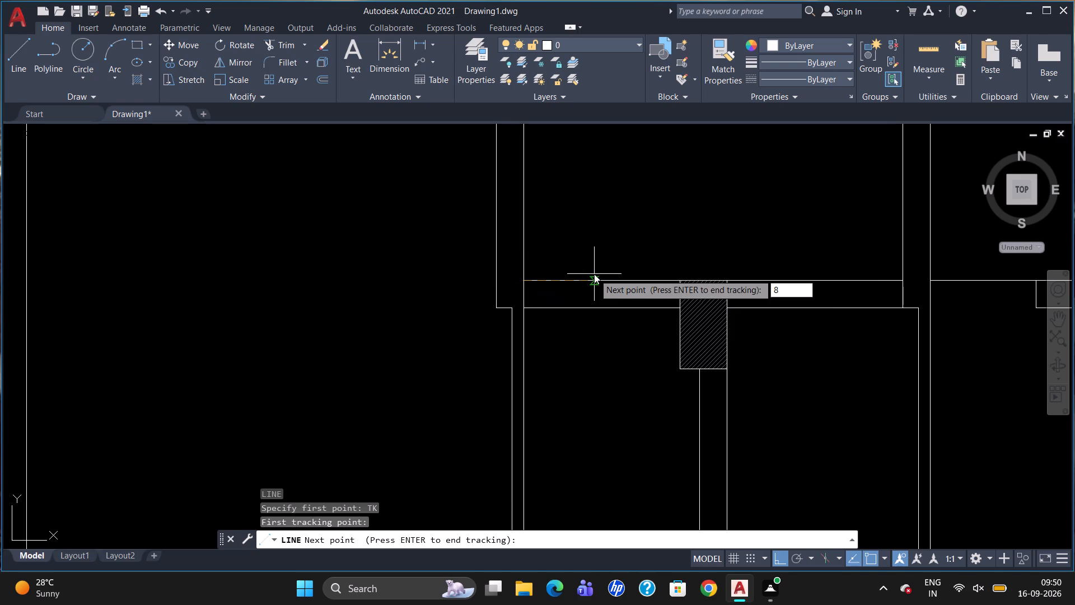
text(50)
key(Return)
key(Return)
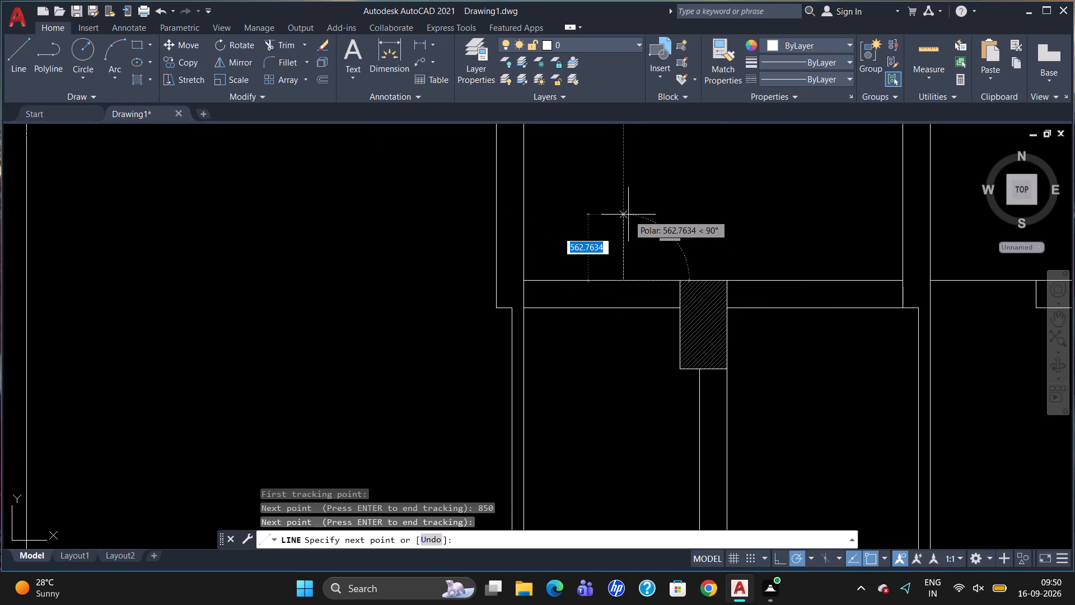
text(400)
key(Return)
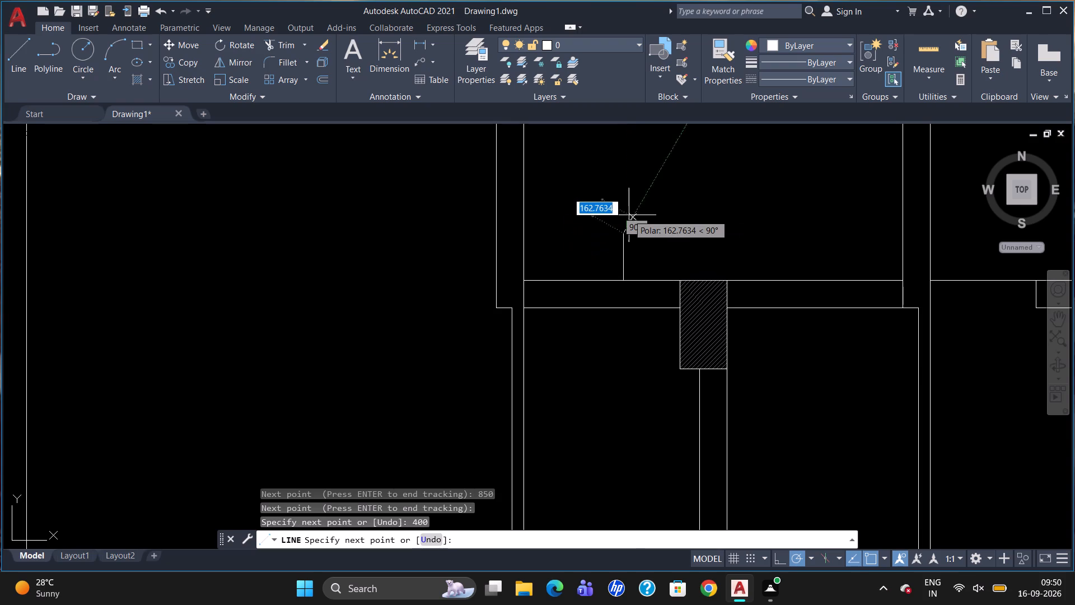
text(100)
key(Return)
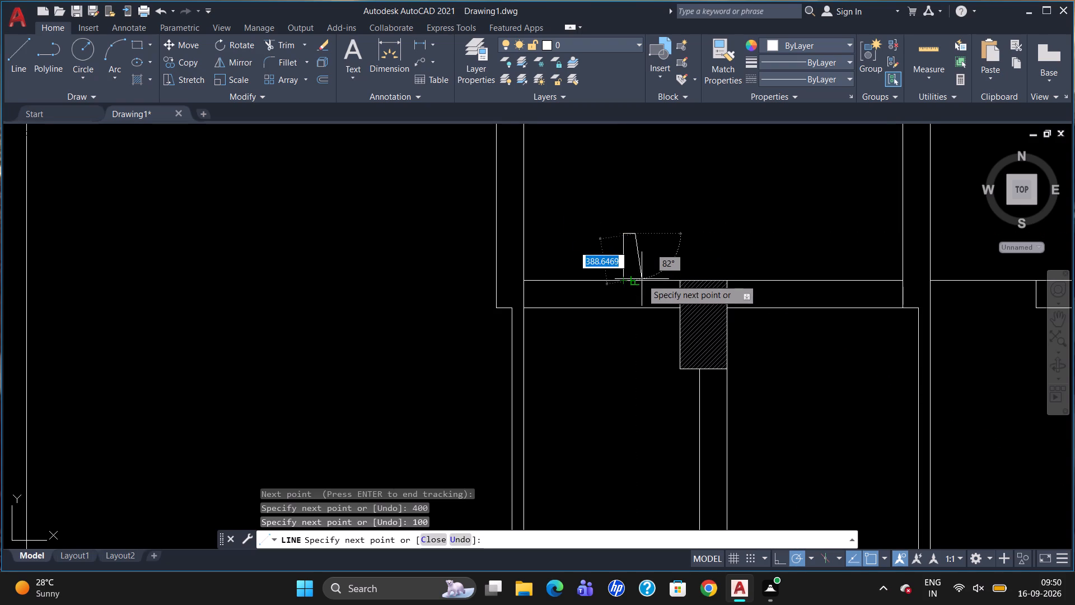
click(634, 277)
key(Escape)
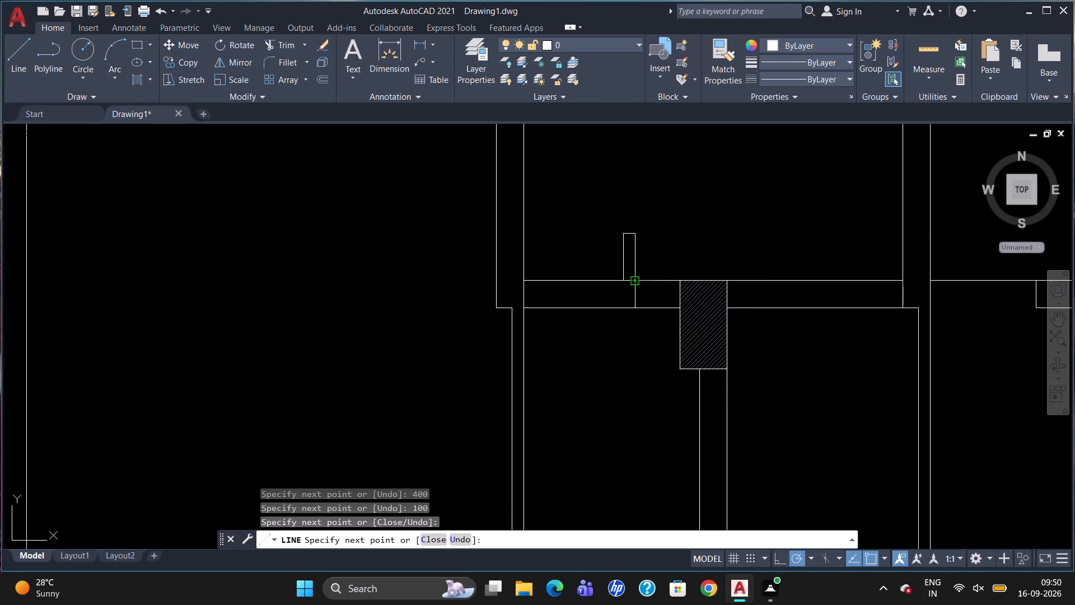
Draw a 230 long line across the horizontal 230 wall, continuing the projection's west side to the south face.
key(l)
key(Return)
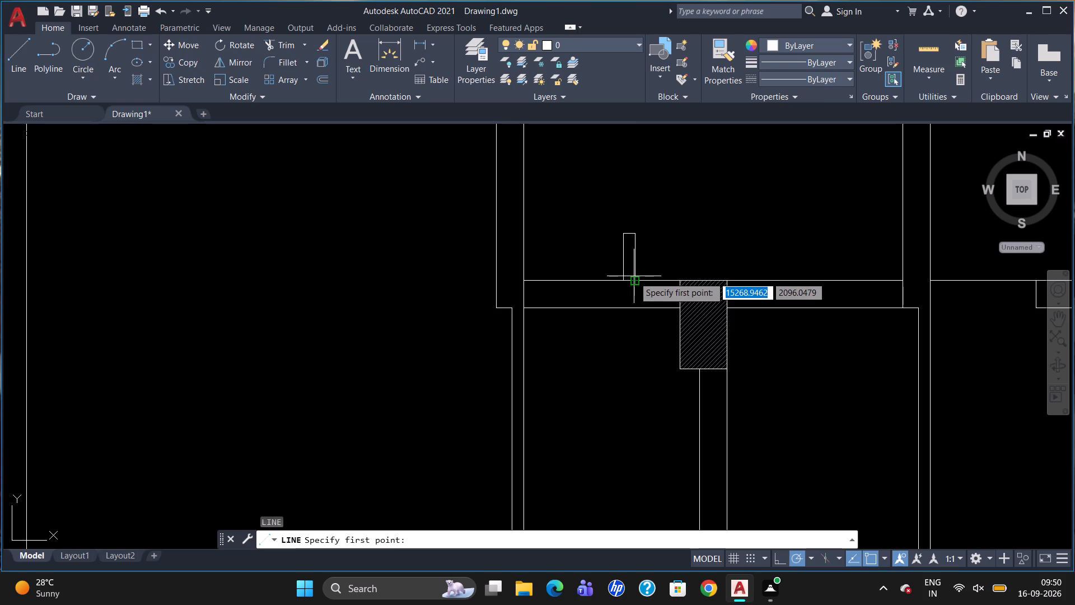
drag(623, 276, 624, 284)
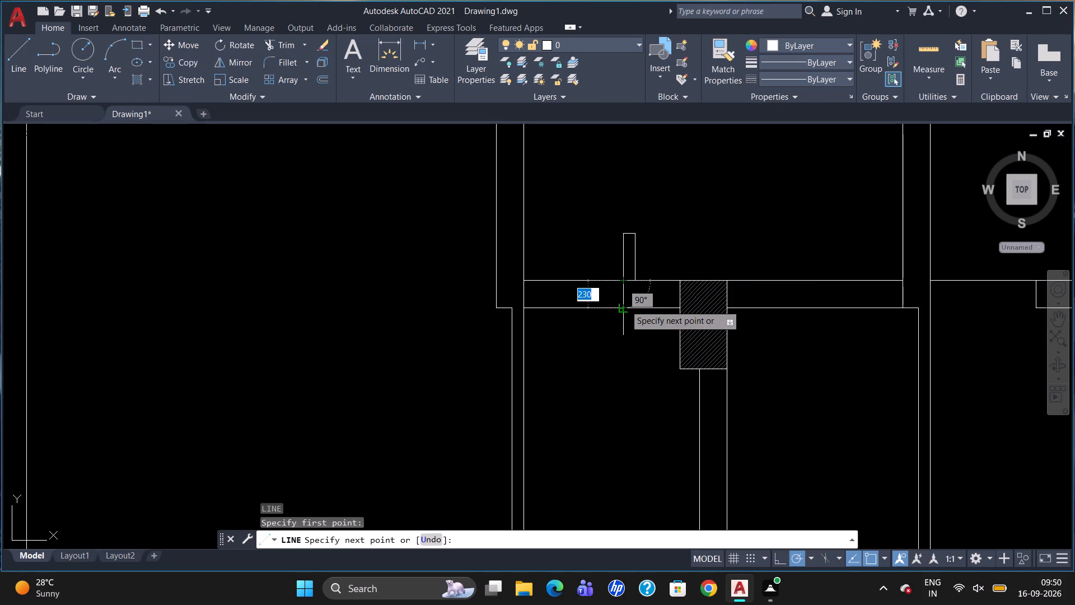
click(625, 305)
key(Escape)
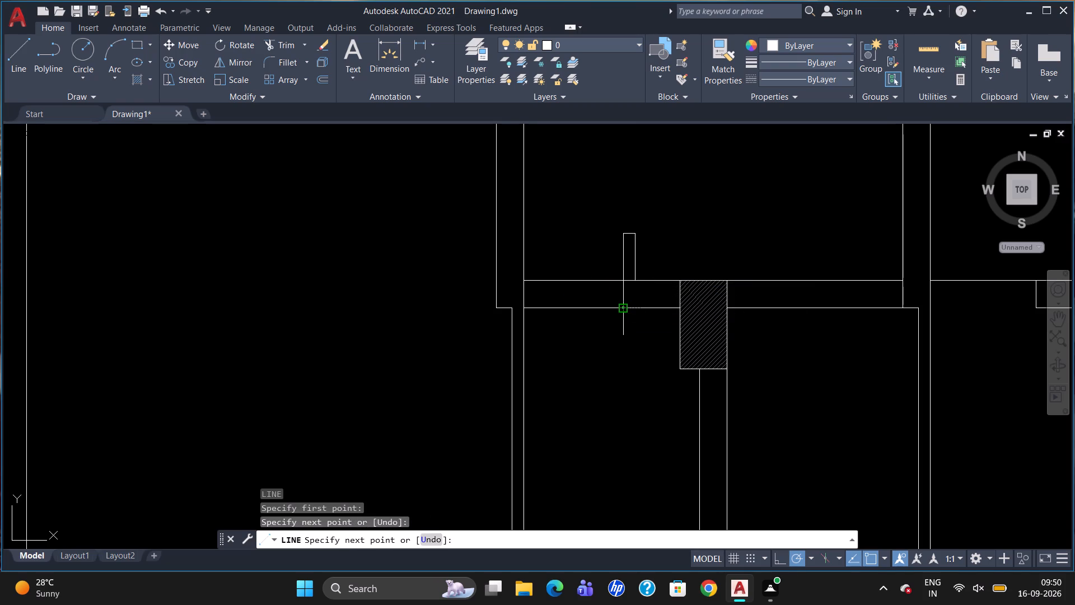
Draw a 100 wide projection extending 400 north from the horizontal 230 wall, starting 1000 west of the north face's east end.
key(l)
key(Return)
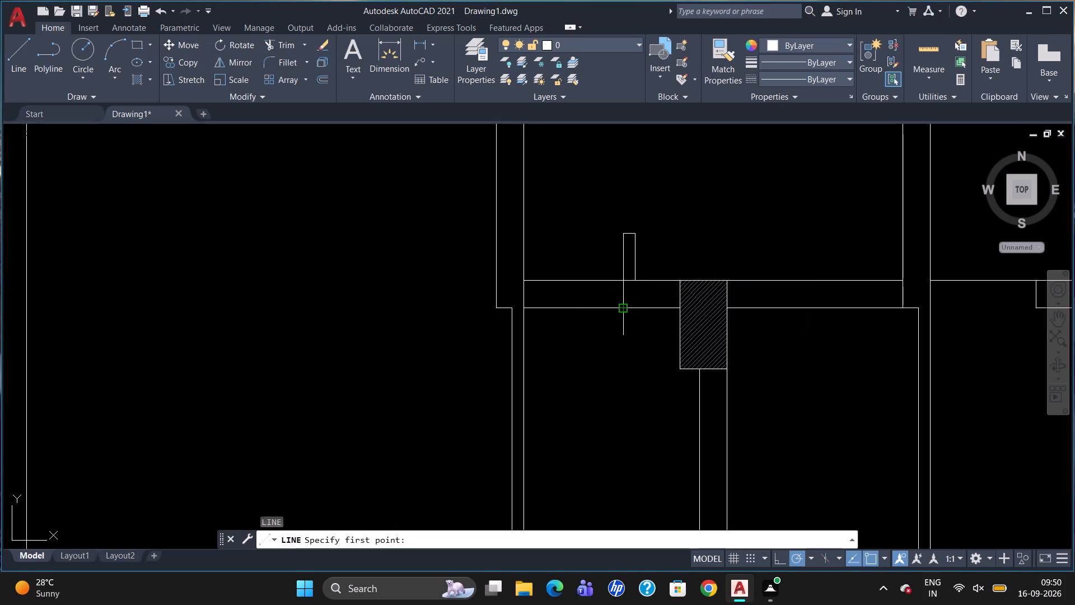
text(TK)
key(Return)
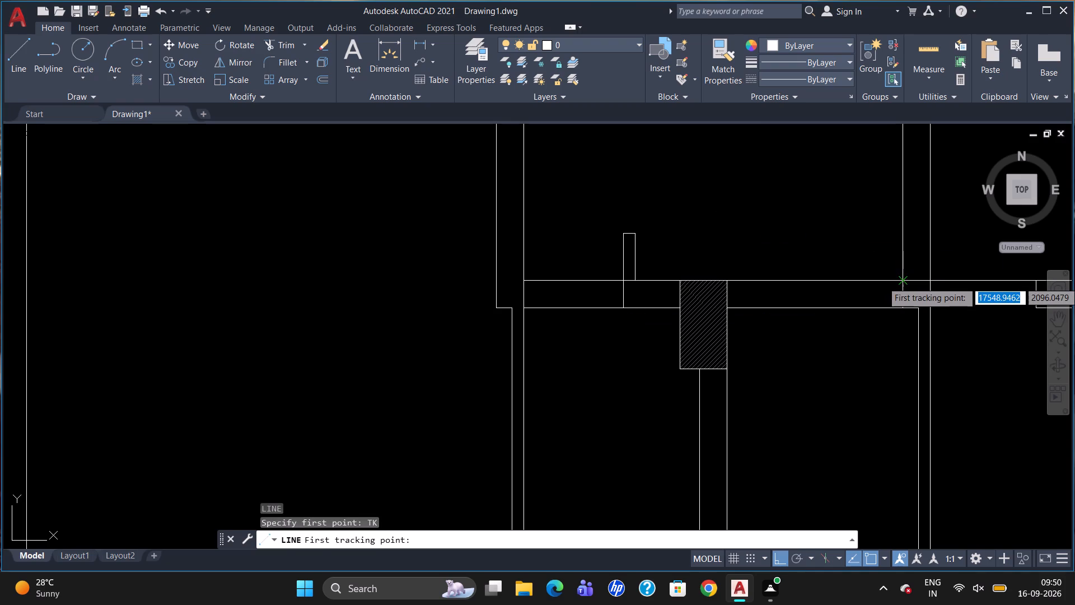
click(905, 279)
text(1000)
key(Return)
key(Return)
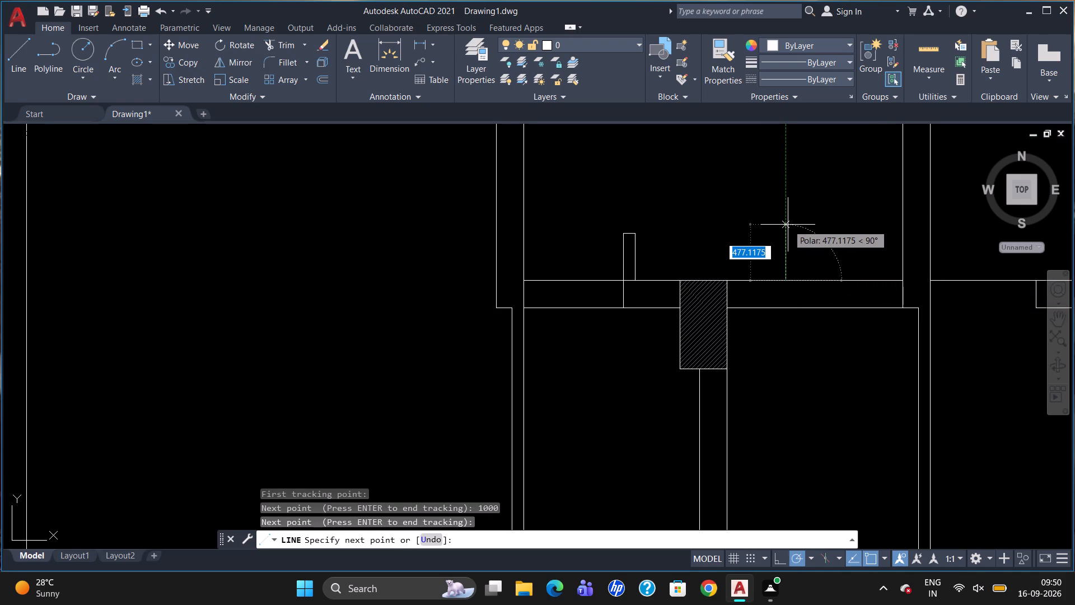
key(4)
text(00)
key(Return)
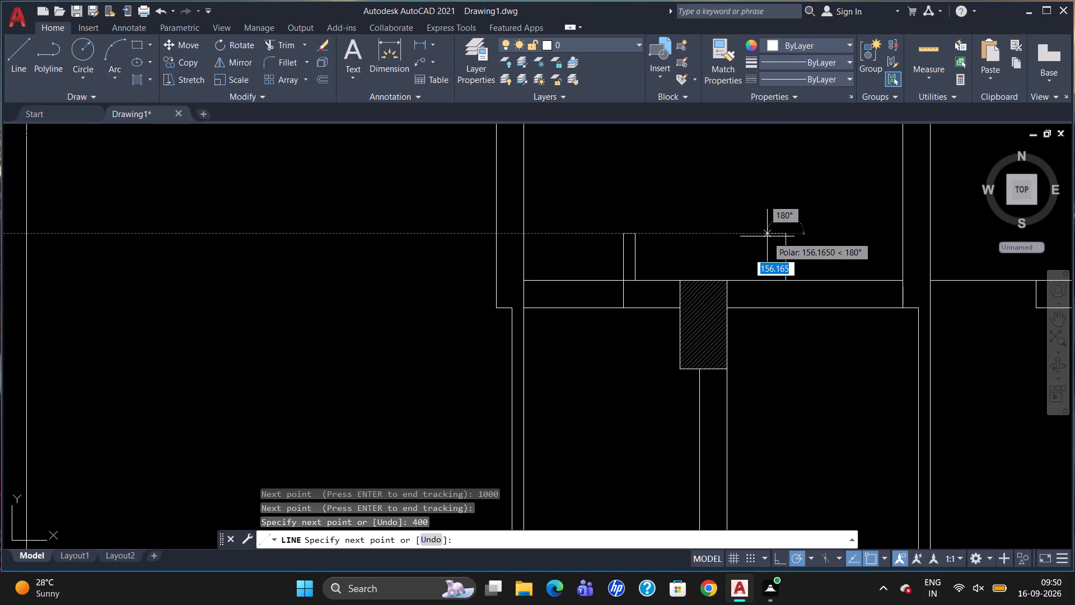
text(100)
key(Return)
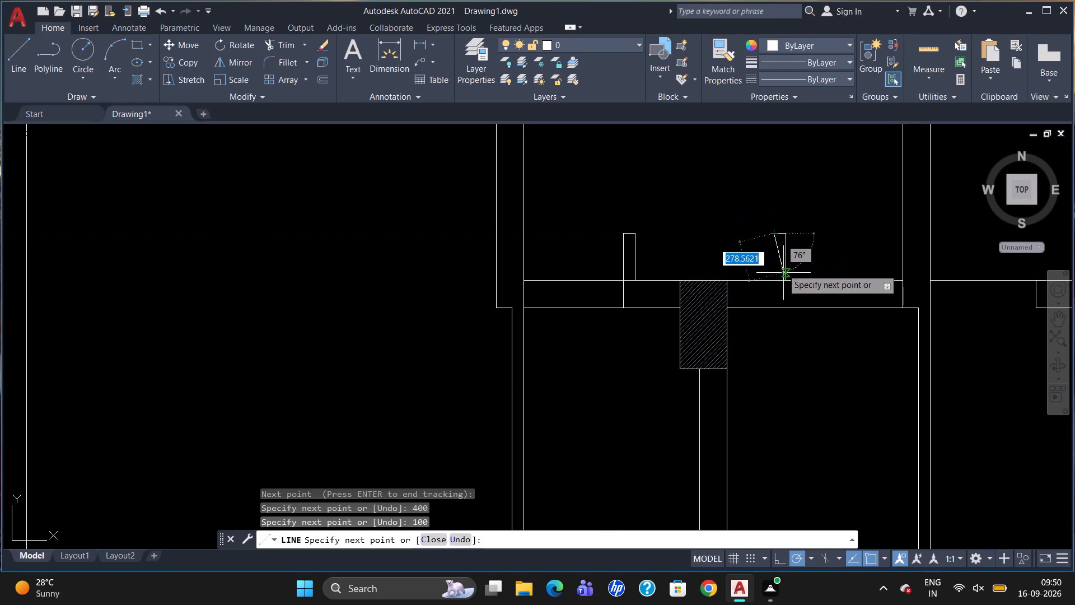
click(777, 278)
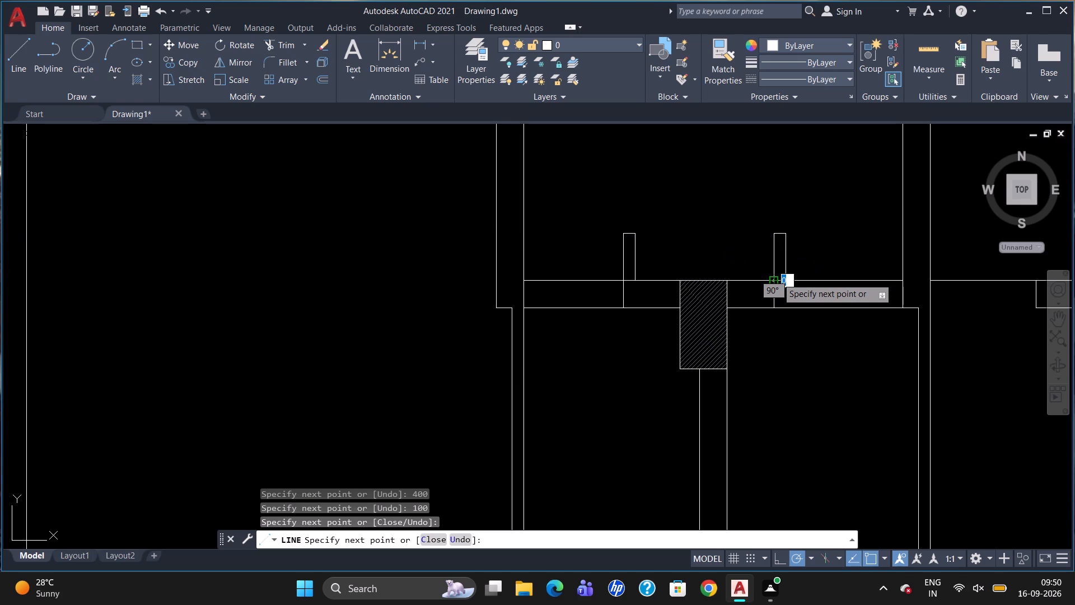
key(Escape)
Draw a line across the horizontal 230 wall, continuing the eastern projection's east side to the south face.
key(l)
key(Return)
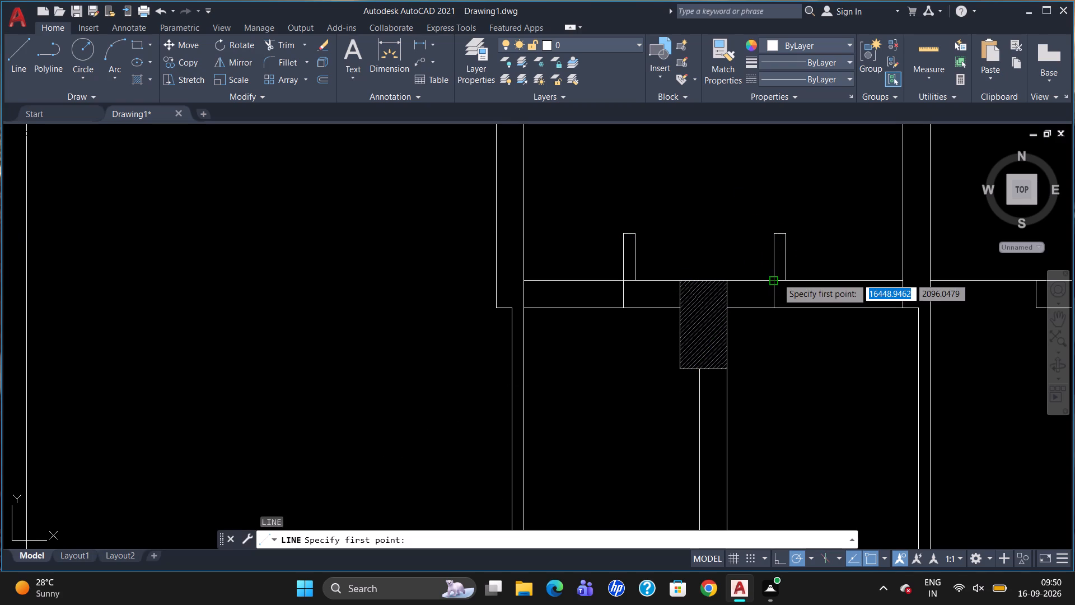
click(788, 279)
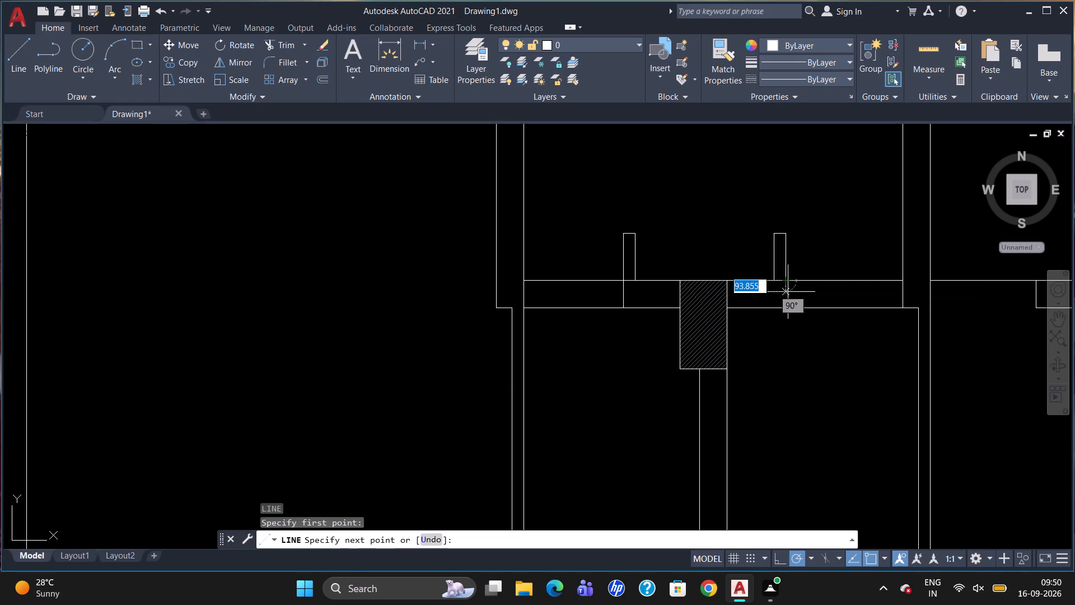
click(788, 305)
key(Escape)
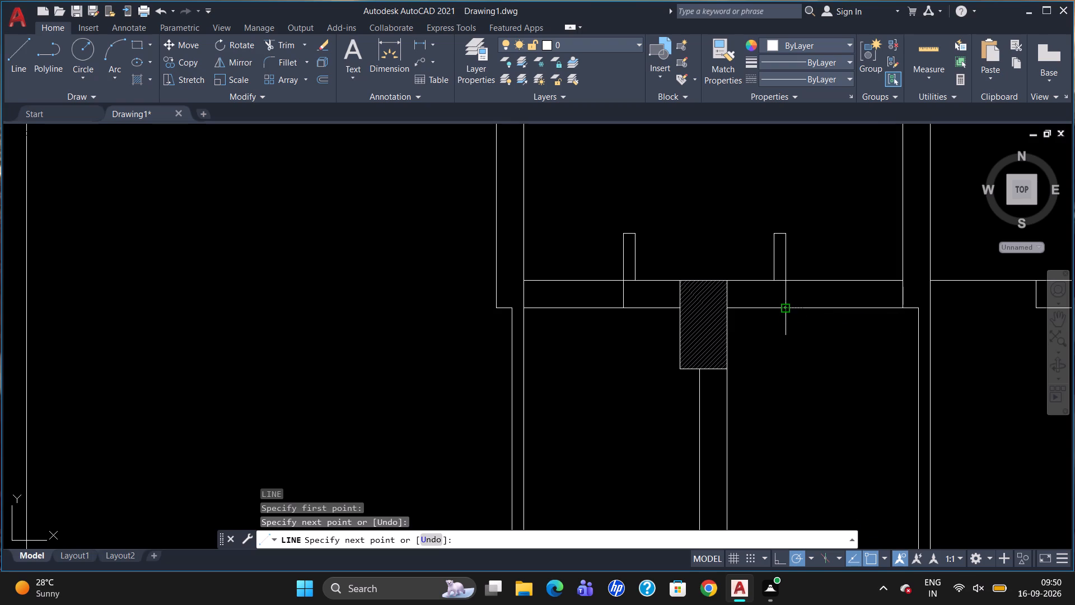
Trim the vertical wall lines crossing both ends of the horizontal 230 wall where it meets the side walls.
text(TR)
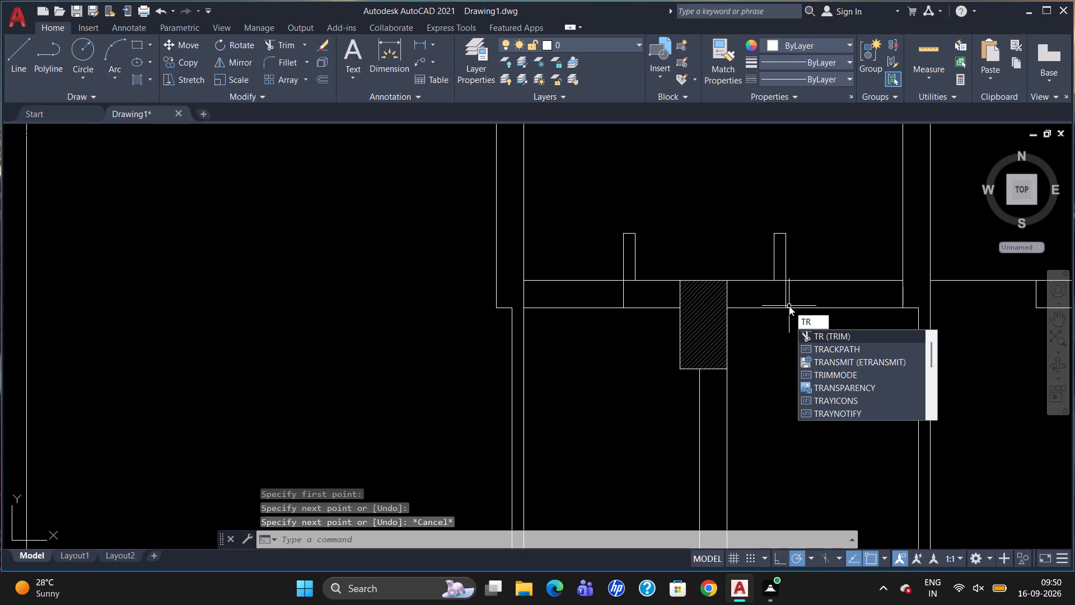
key(Return)
key(Return)
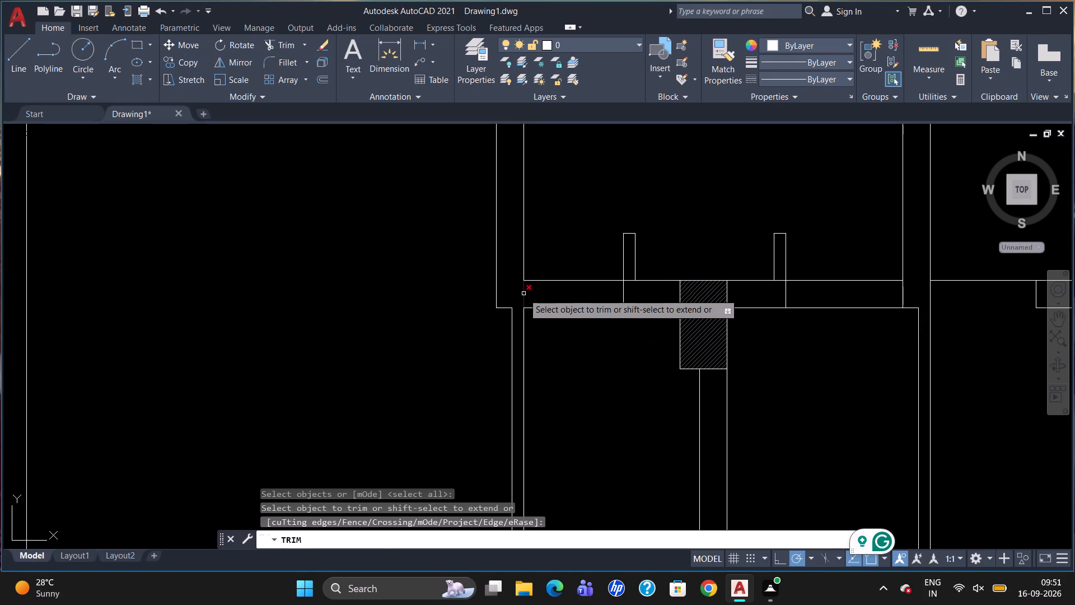
click(524, 294)
click(903, 286)
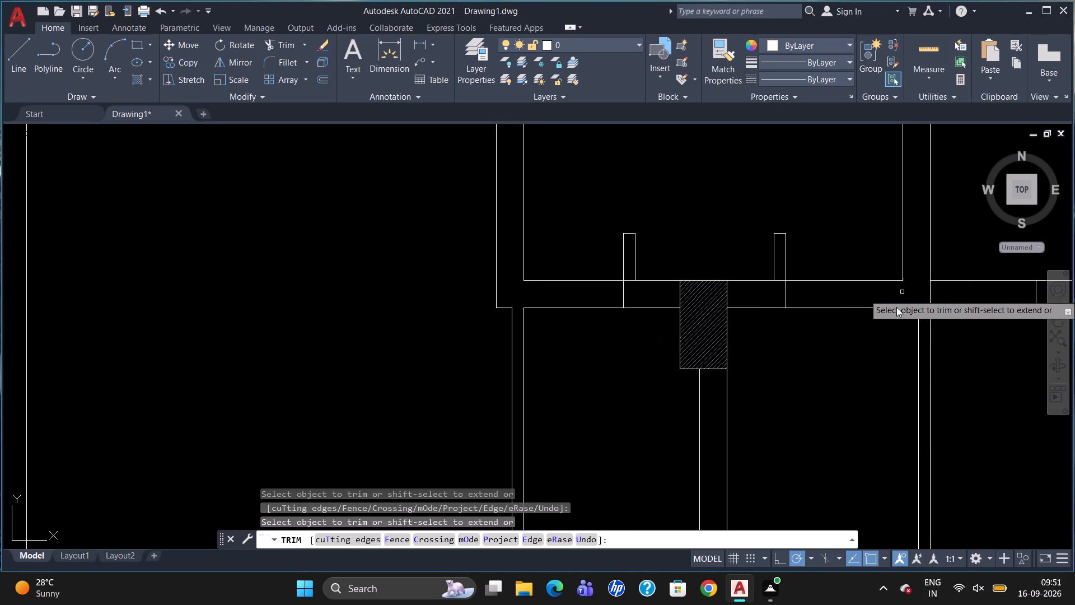
key(Escape)
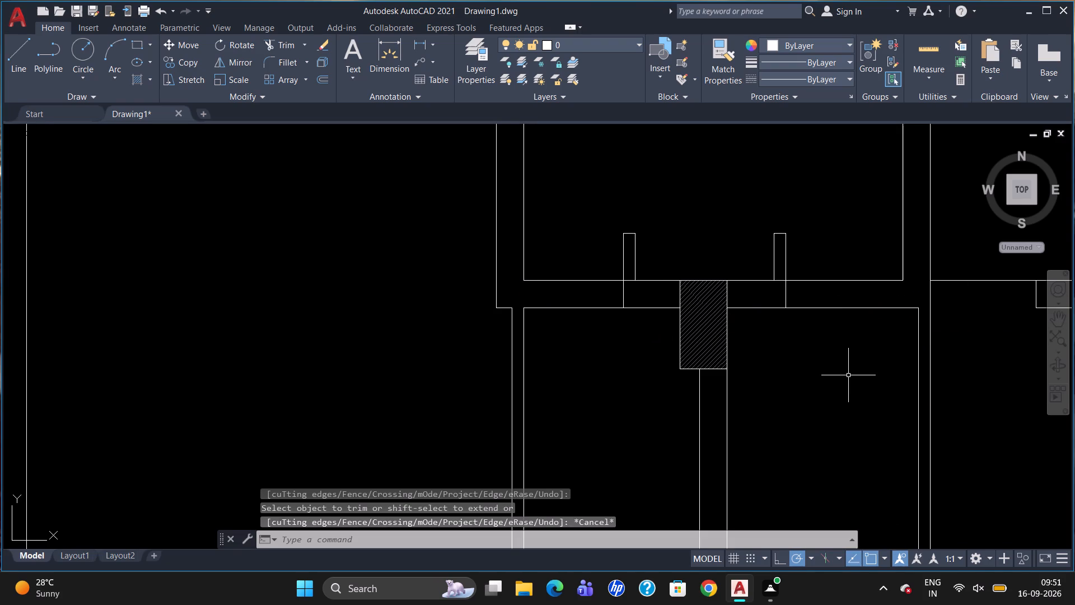
Offset the two cross lines below the projections by 600, the western one to the west and the eastern one to the east.
key(o)
key(Return)
text(600)
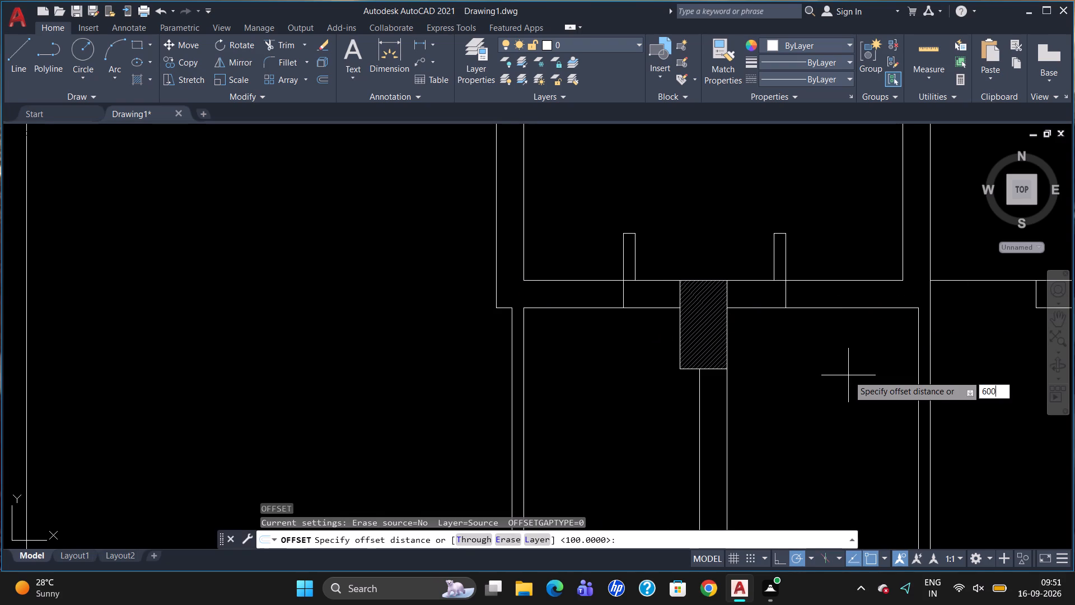
key(Return)
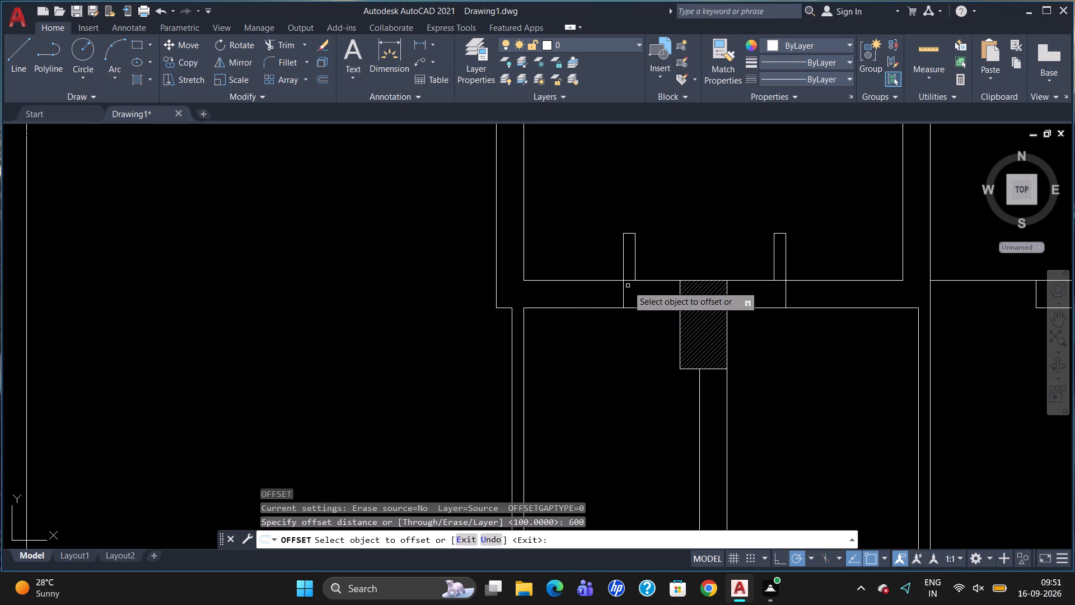
click(621, 294)
click(596, 305)
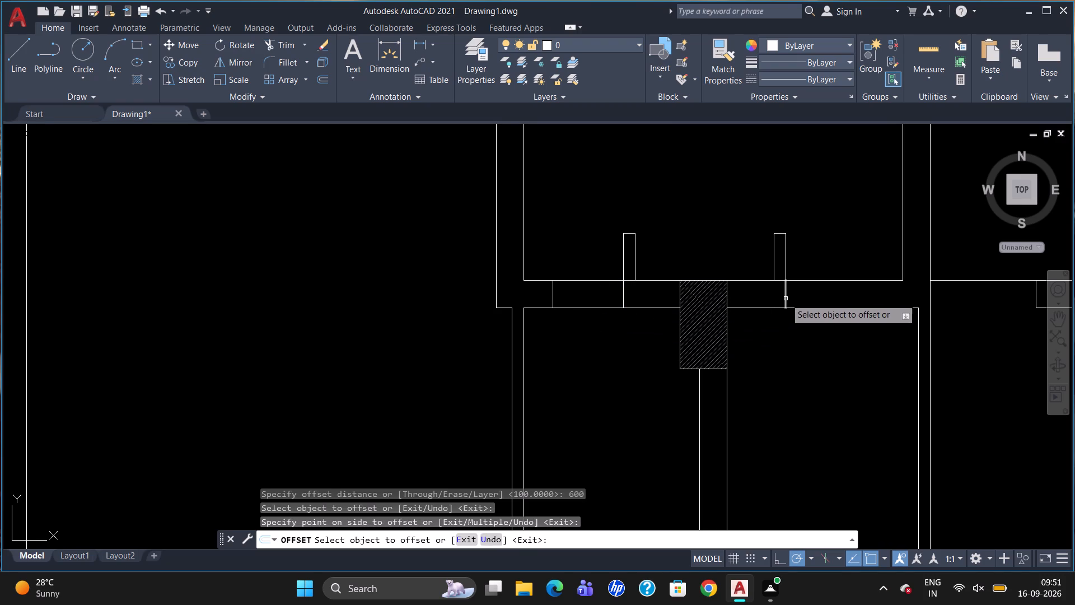
click(786, 299)
click(849, 287)
scroll(783, 267, down, 2)
scroll(808, 310, up, 1)
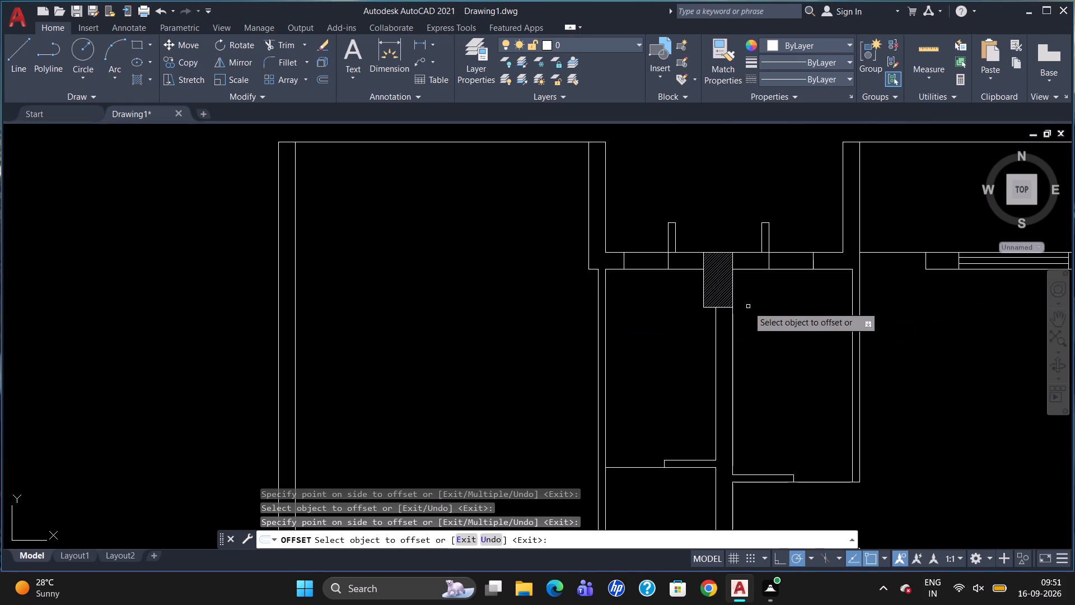
key(Escape)
Draw a horizontal centre line between the jamb midpoints of each 600 wide window opening, east and west of the hatched column.
key(l)
key(Return)
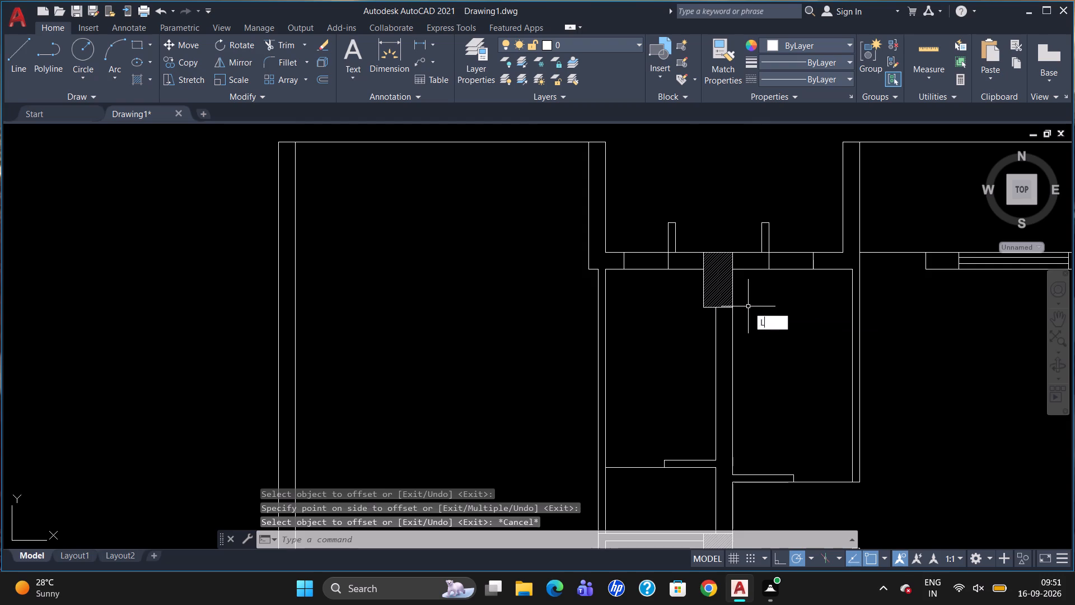
scroll(803, 232, up, 2)
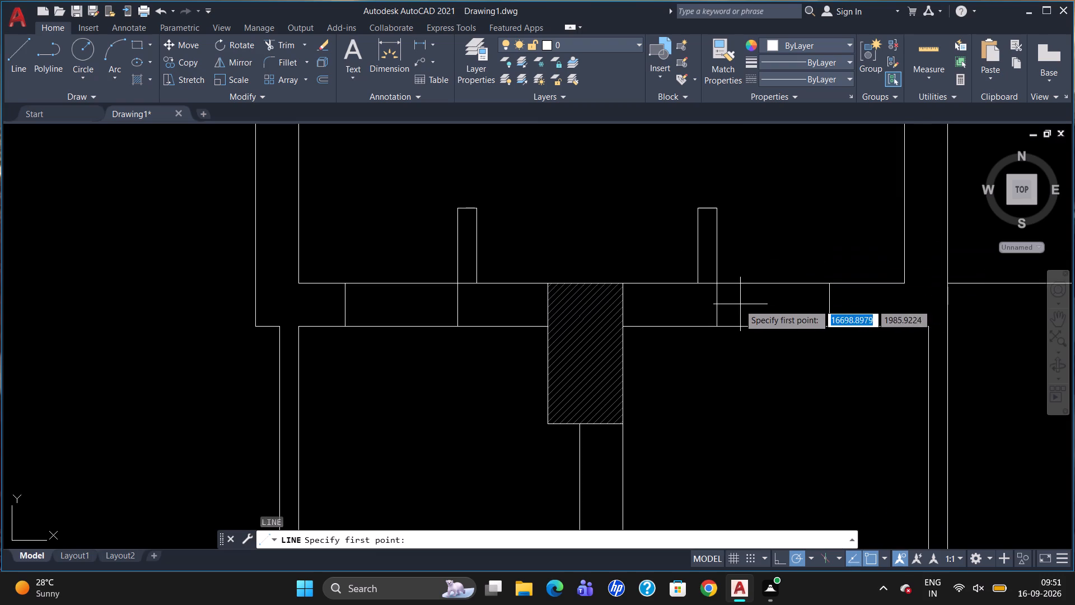
click(716, 307)
click(831, 304)
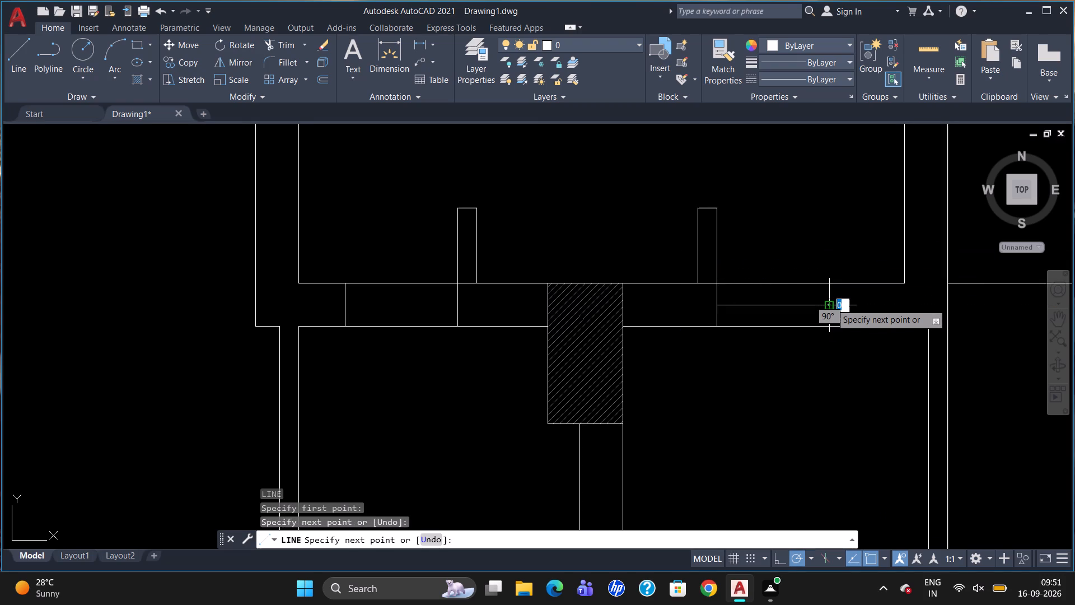
key(Escape)
key(l)
key(Return)
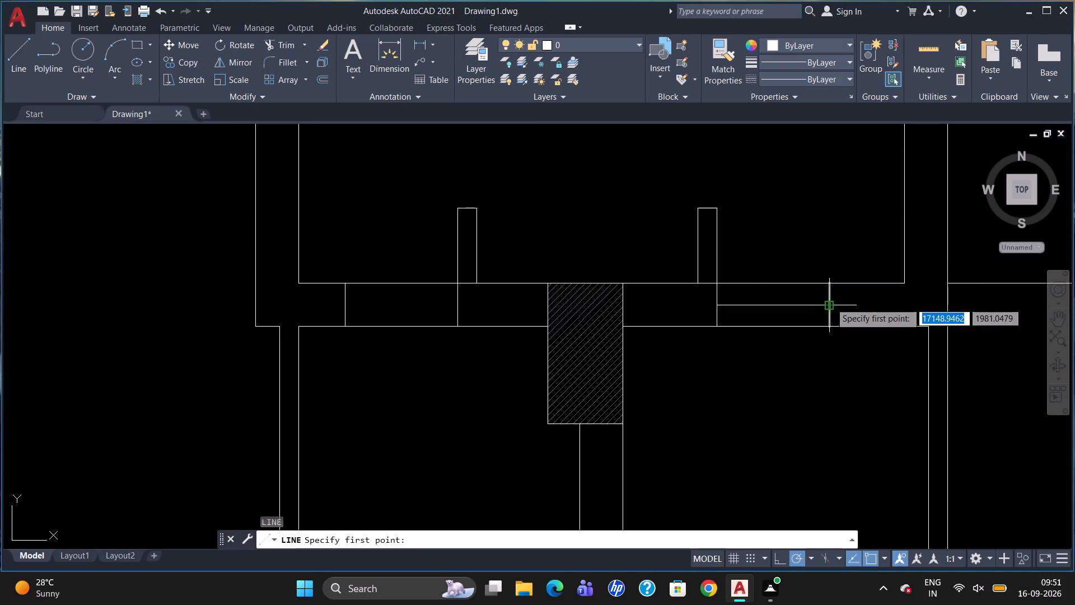
click(349, 303)
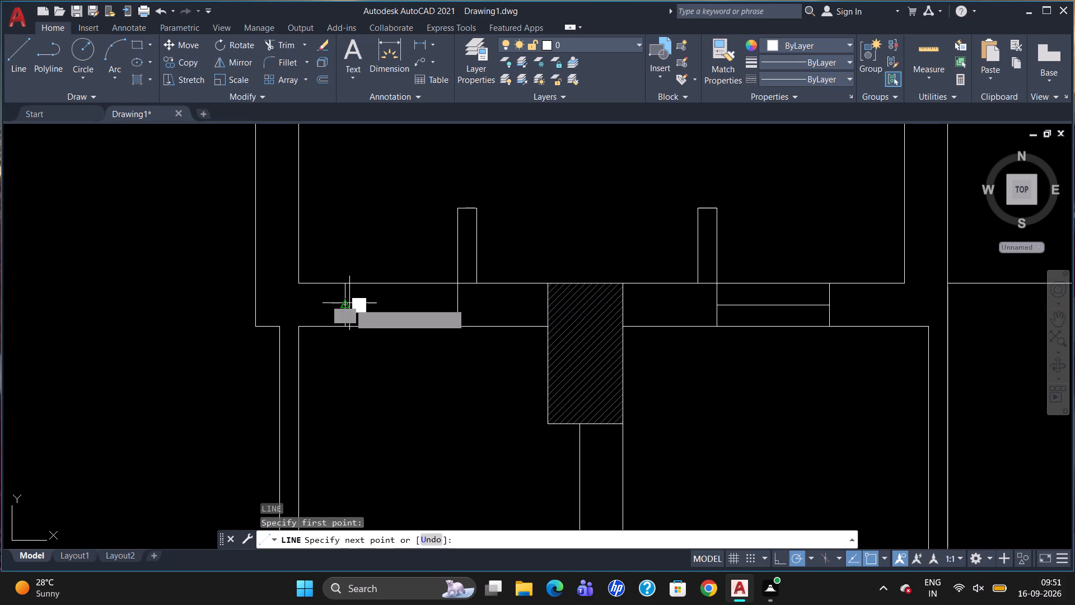
click(459, 304)
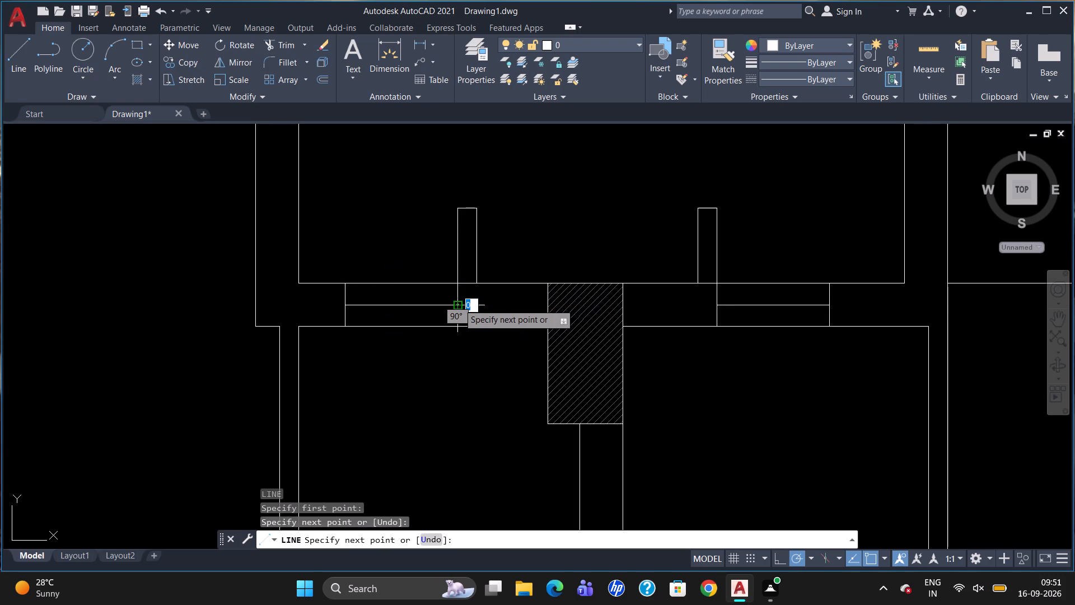
key(Escape)
Offset both window centre lines by 30 to the north and to the south.
key(o)
key(Return)
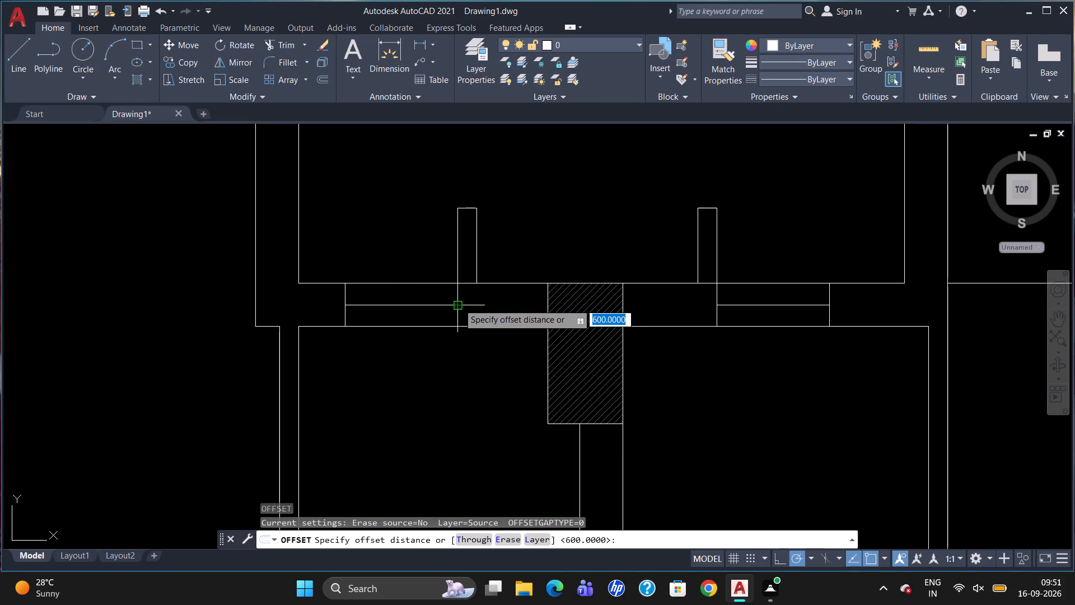
text(30)
key(Return)
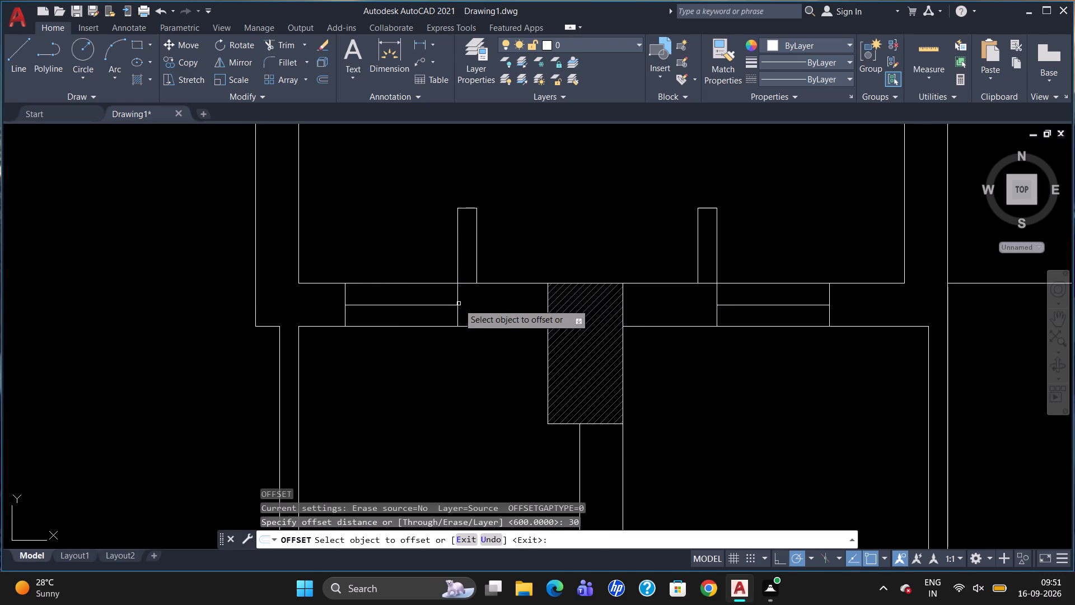
click(445, 305)
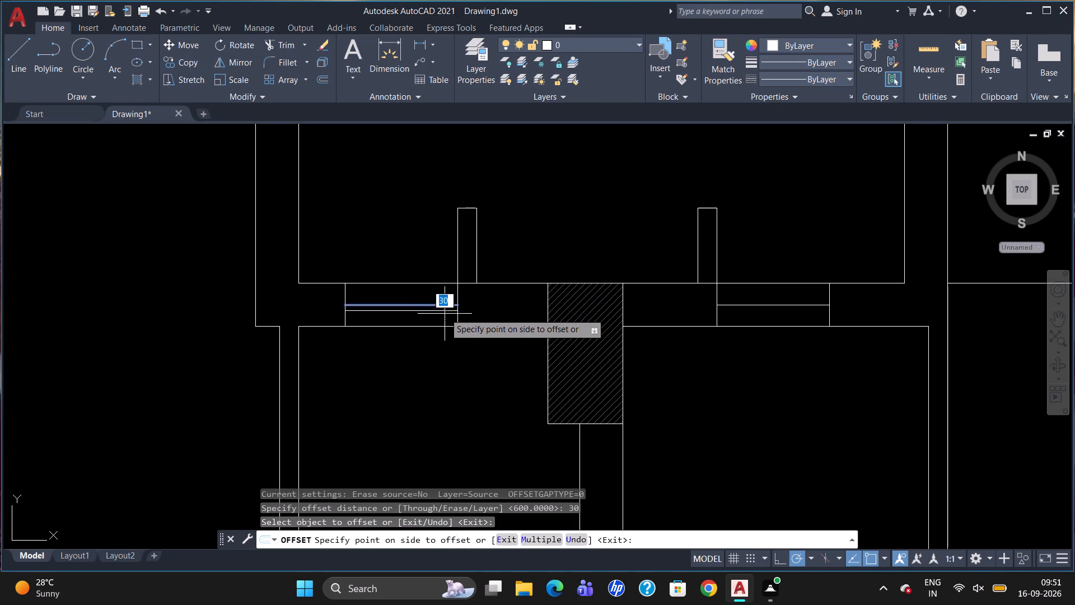
click(445, 314)
click(449, 308)
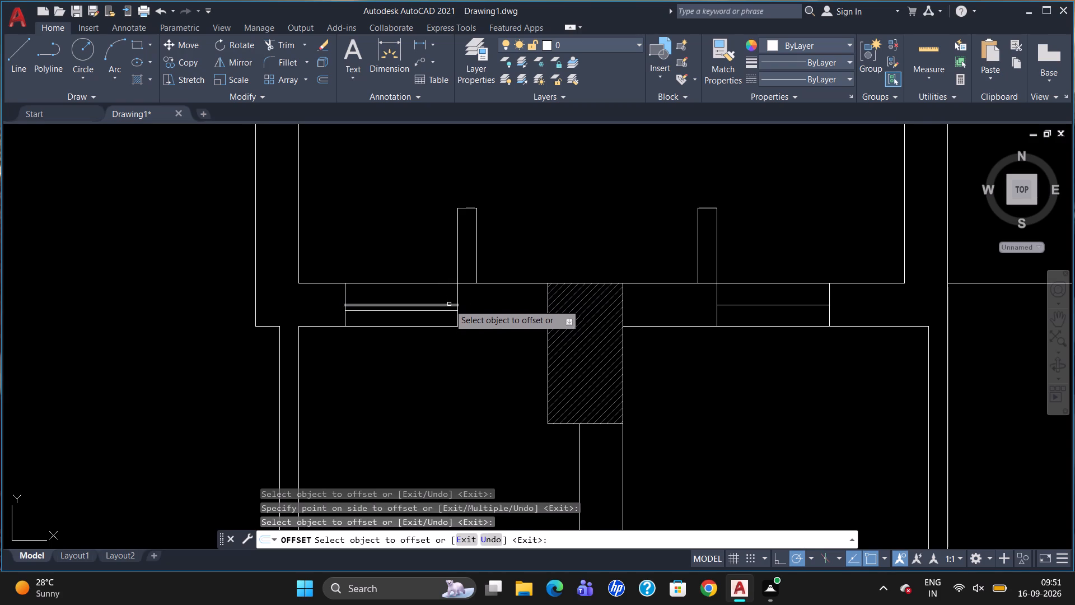
click(449, 304)
click(451, 298)
click(780, 306)
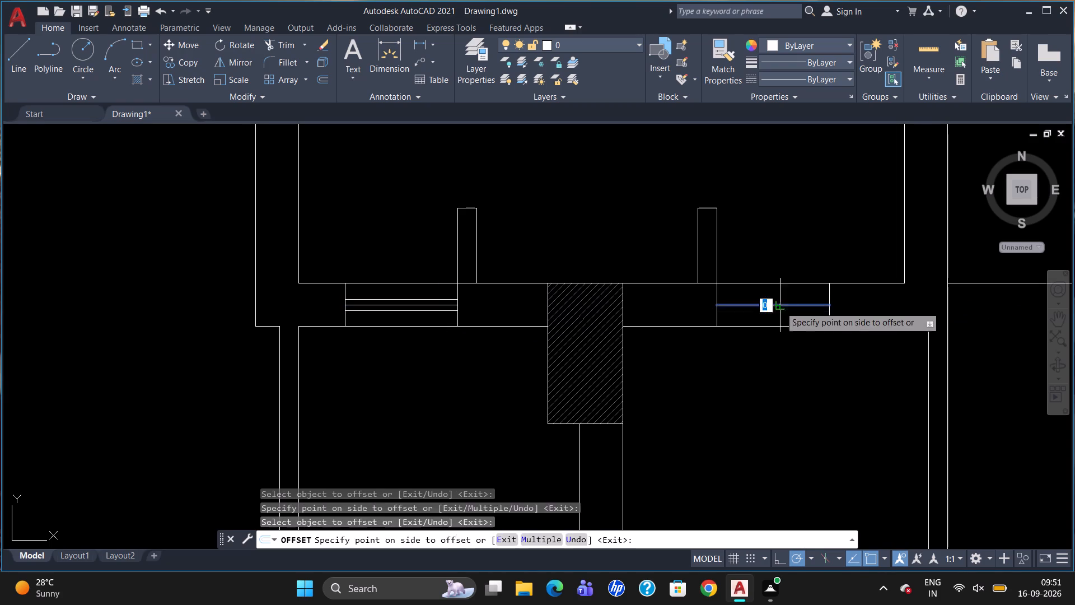
click(780, 312)
drag(783, 306, 785, 313)
click(785, 313)
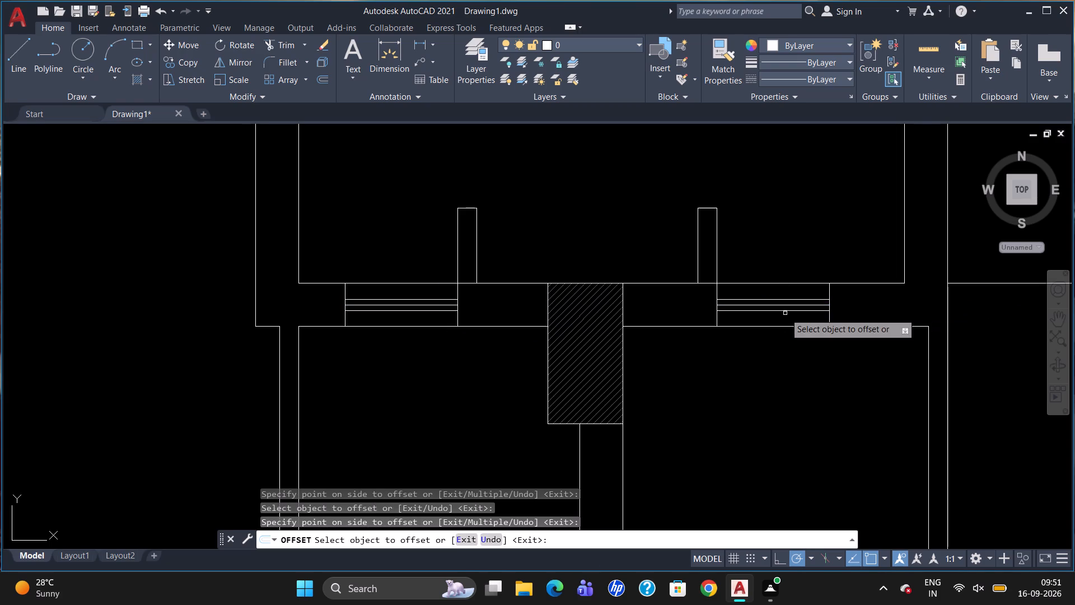
key(Escape)
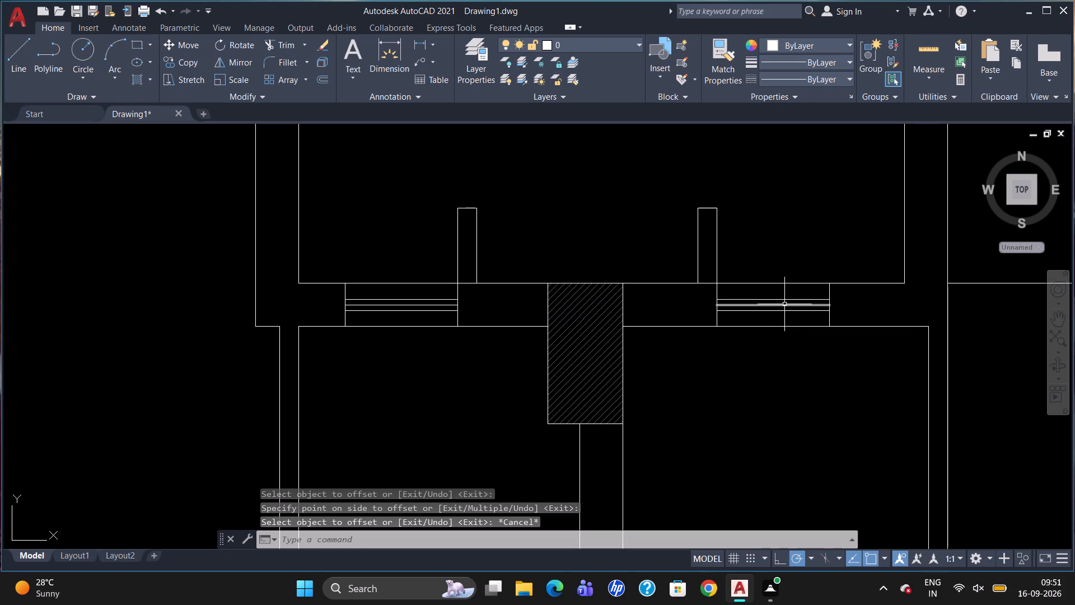
Delete the original centre lines of both windows, leaving the offset pairs.
click(785, 304)
click(418, 305)
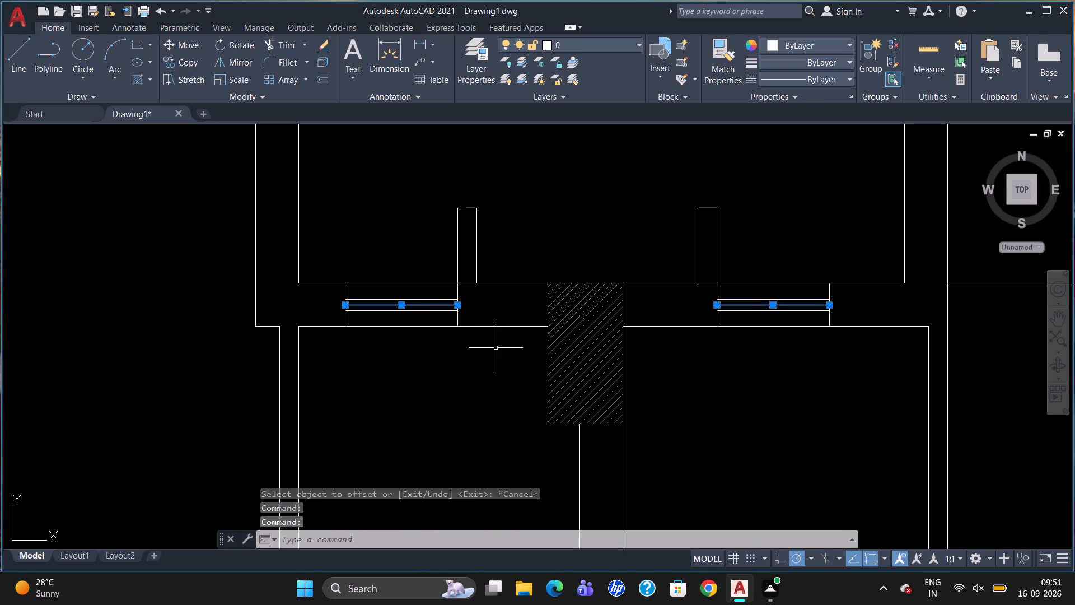
key(Delete)
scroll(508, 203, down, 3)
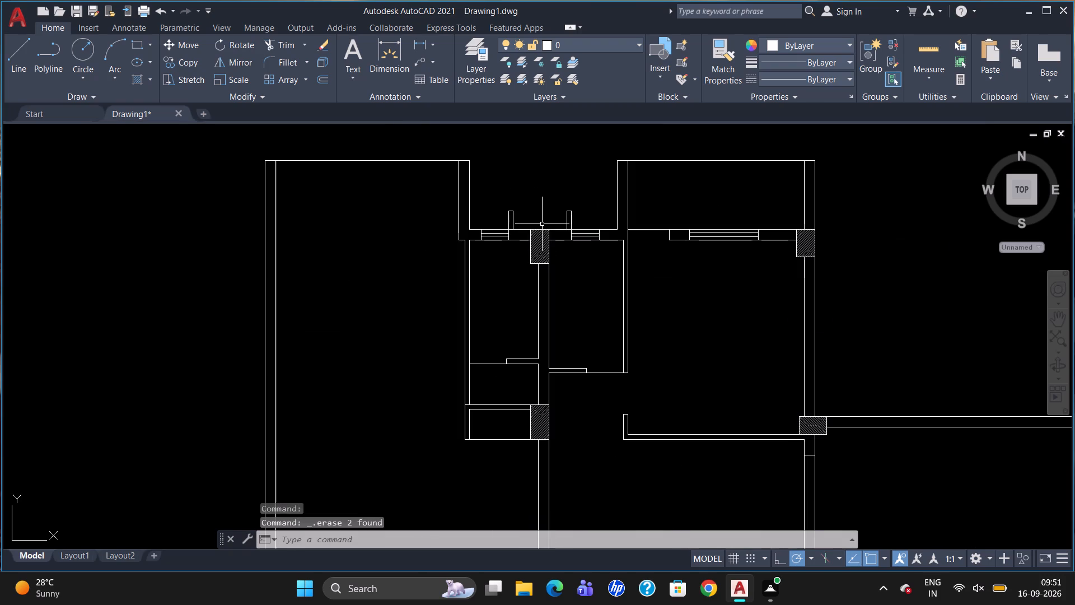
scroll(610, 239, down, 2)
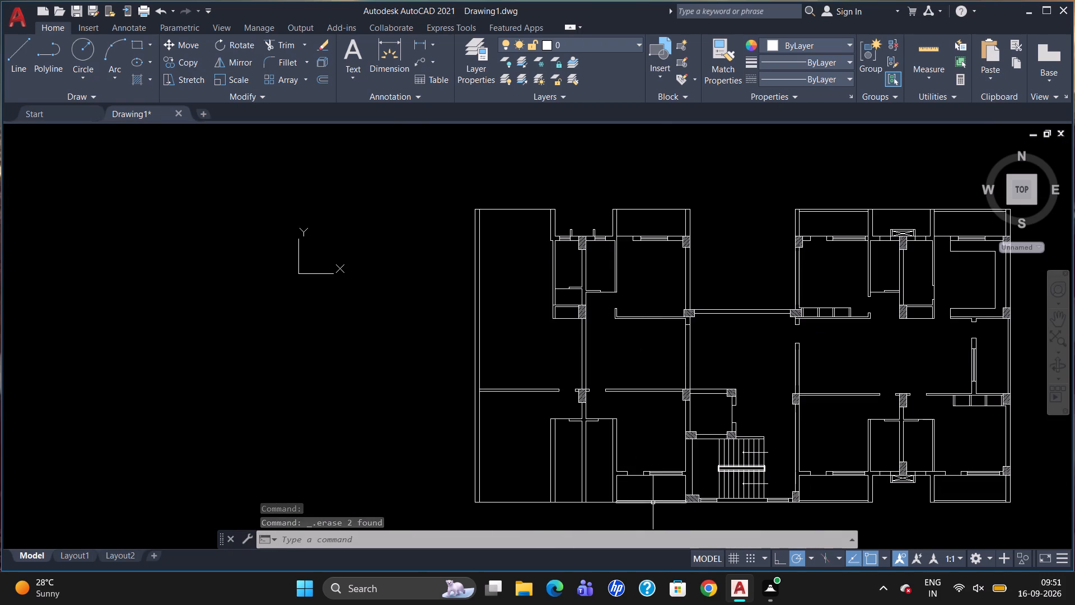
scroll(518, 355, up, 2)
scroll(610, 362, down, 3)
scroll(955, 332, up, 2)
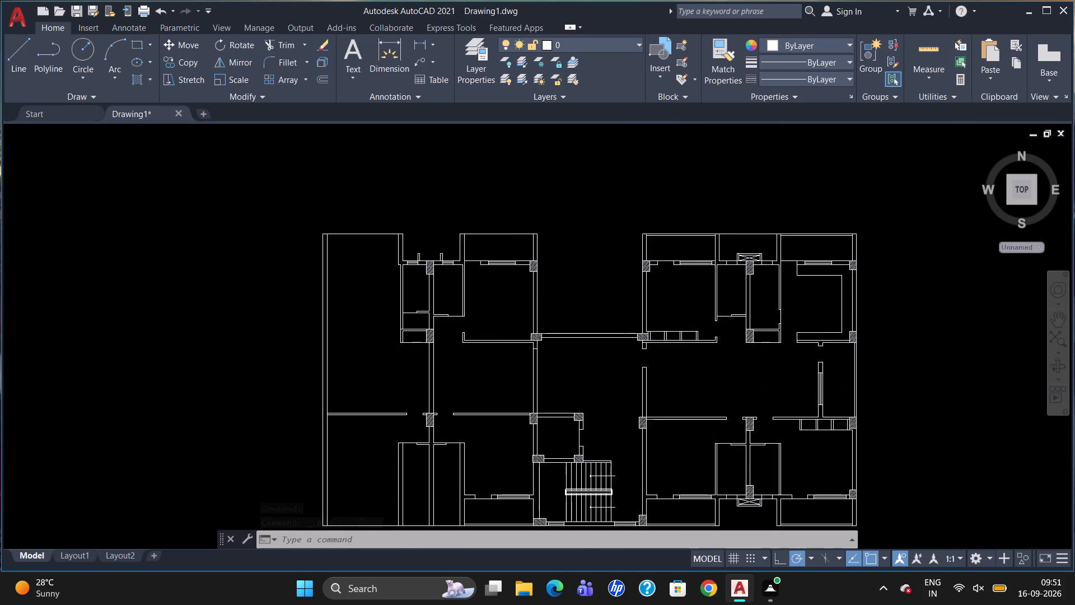
Draw horizontal centre lines between the jamb midpoints of the 600 wide window openings flanking the eastern block's northern hatched column.
scroll(783, 211, up, 1)
scroll(553, 216, up, 1)
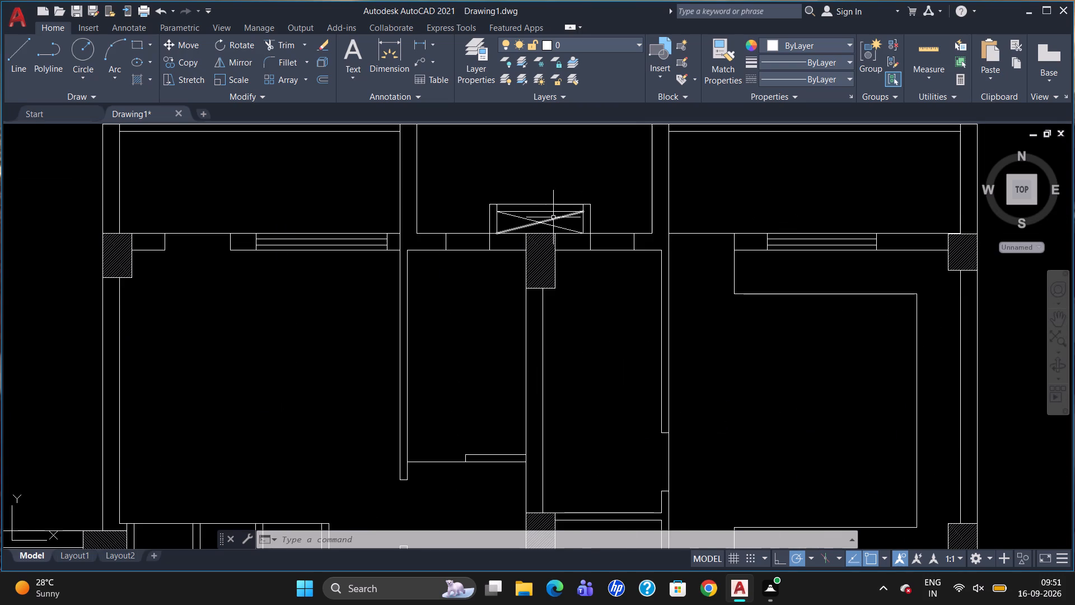
key(l)
key(Return)
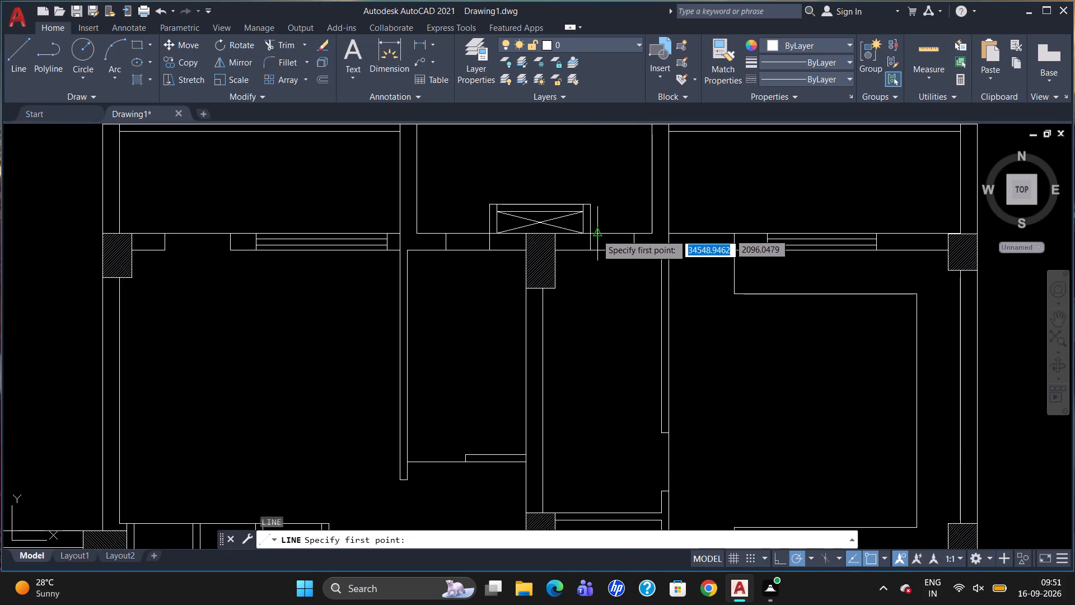
click(591, 238)
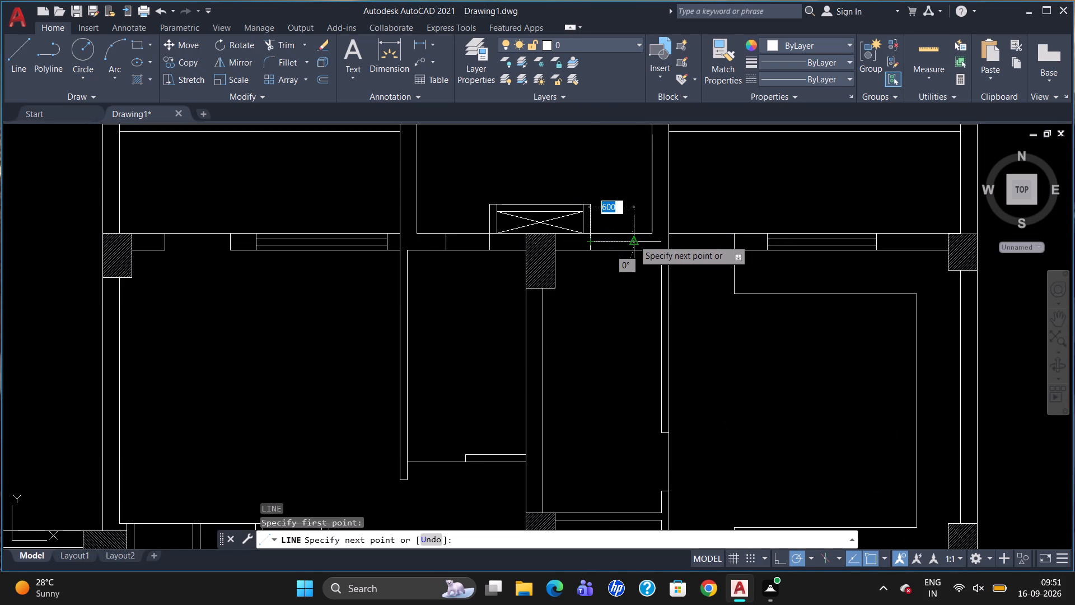
click(633, 240)
key(Escape)
key(l)
key(Return)
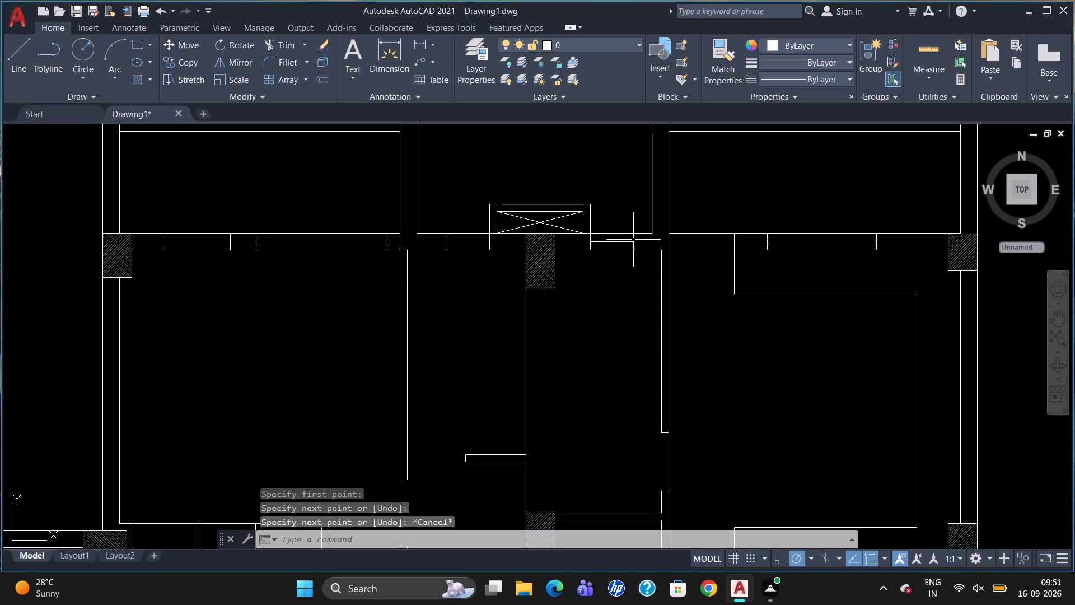
scroll(466, 234, down, 1)
scroll(462, 221, up, 3)
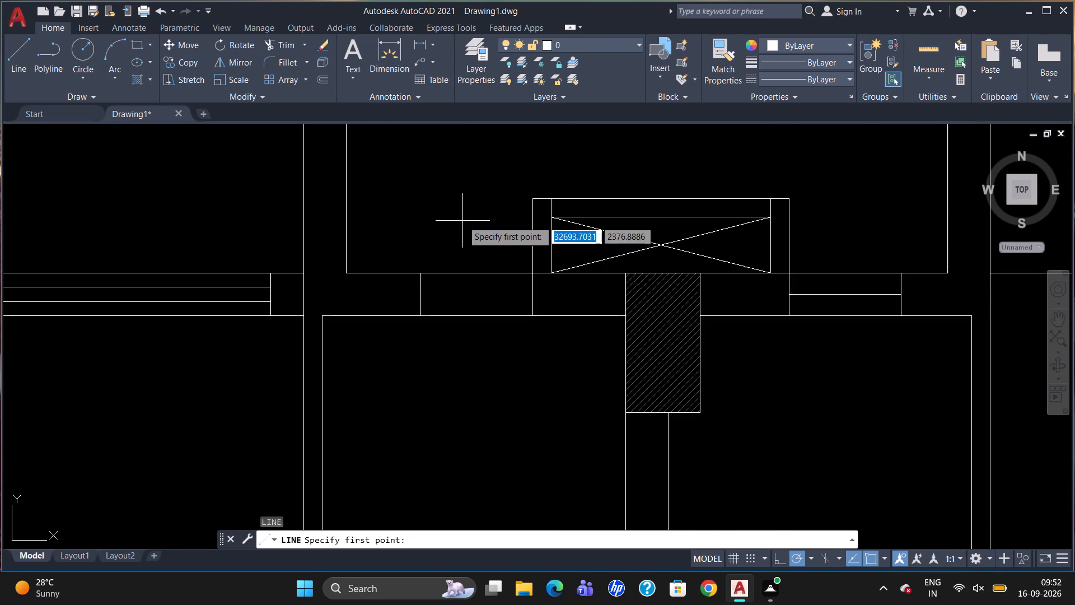
click(534, 291)
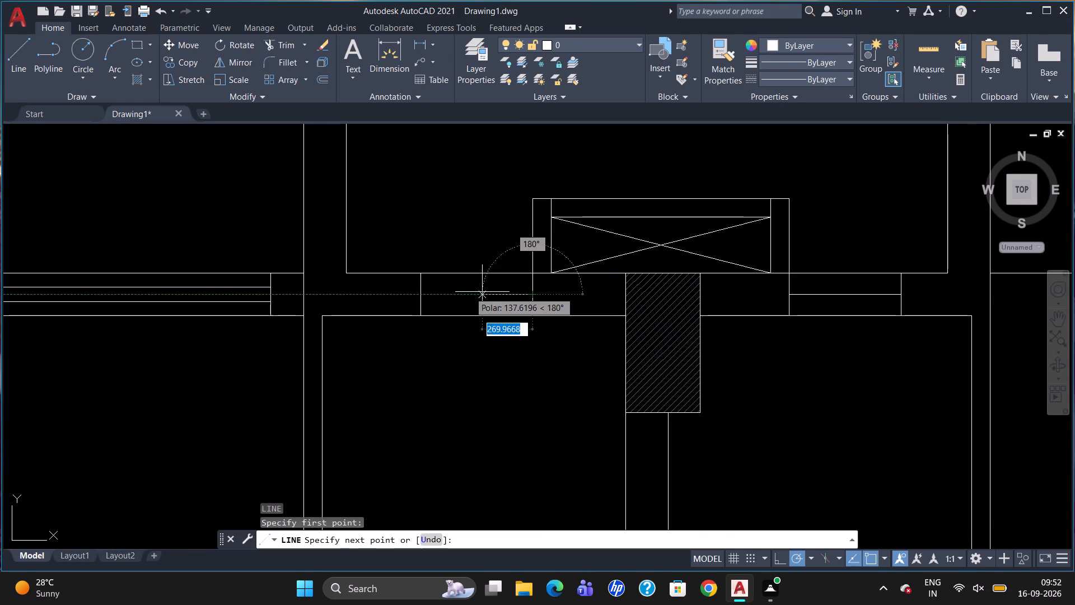
click(424, 294)
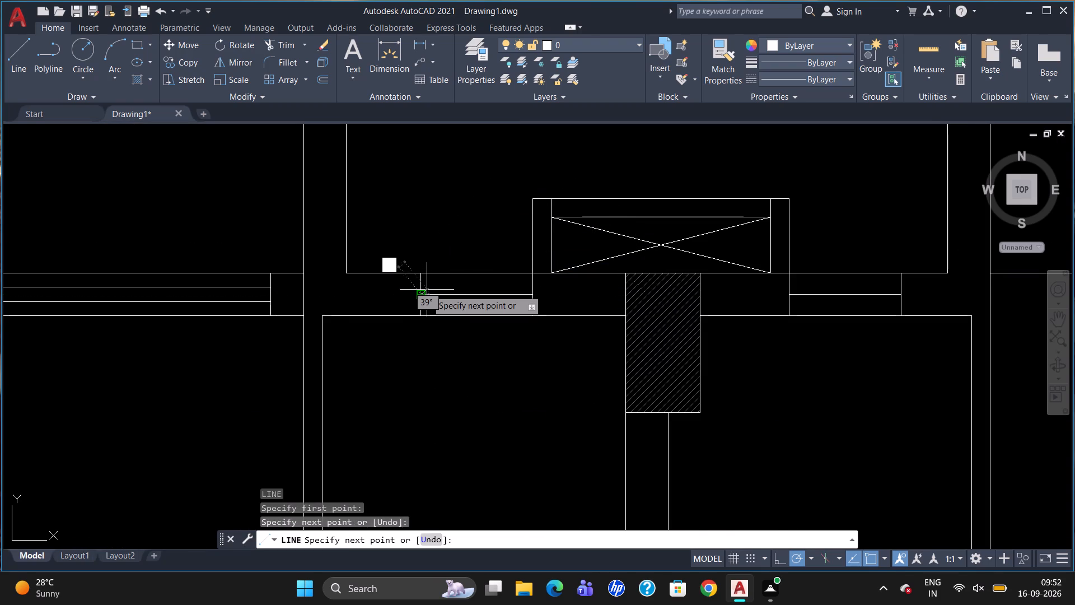
key(Escape)
Offset both northern window centre lines by 20 to the south and to the north.
key(o)
key(Return)
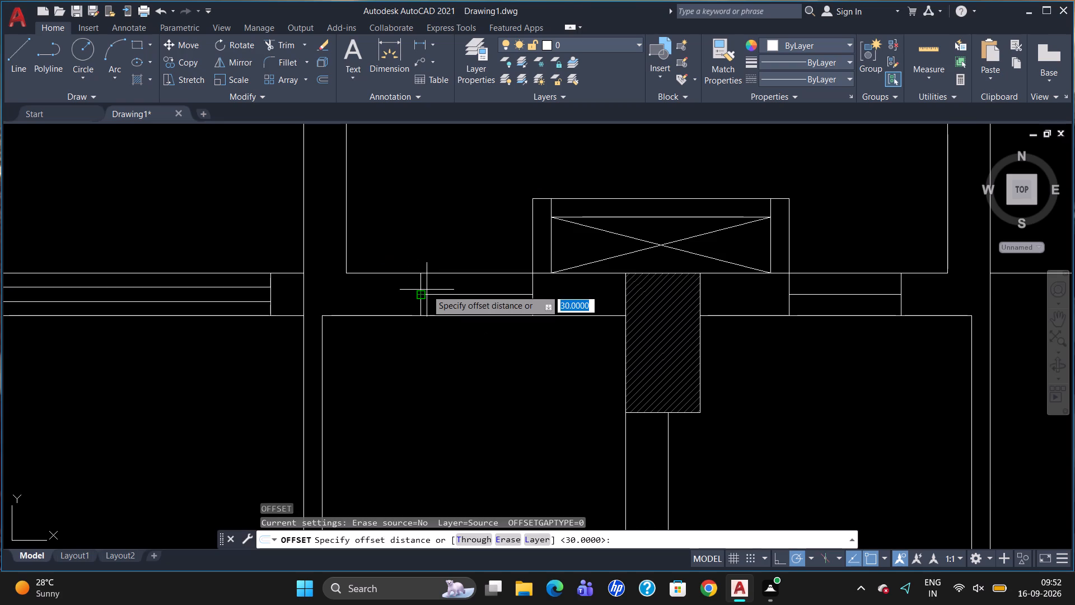
text(20)
key(Return)
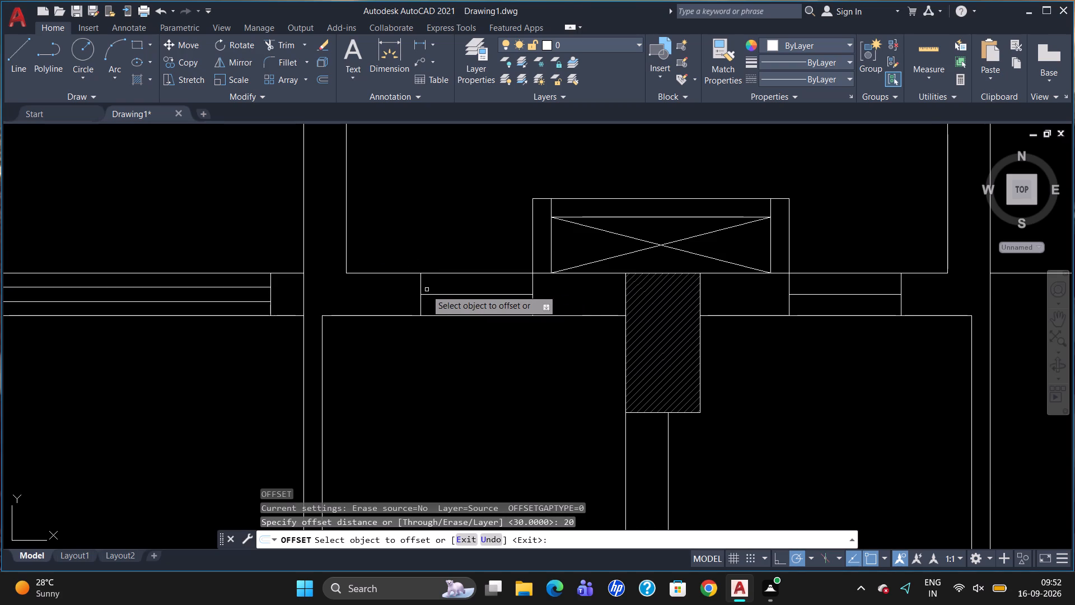
click(431, 293)
click(436, 310)
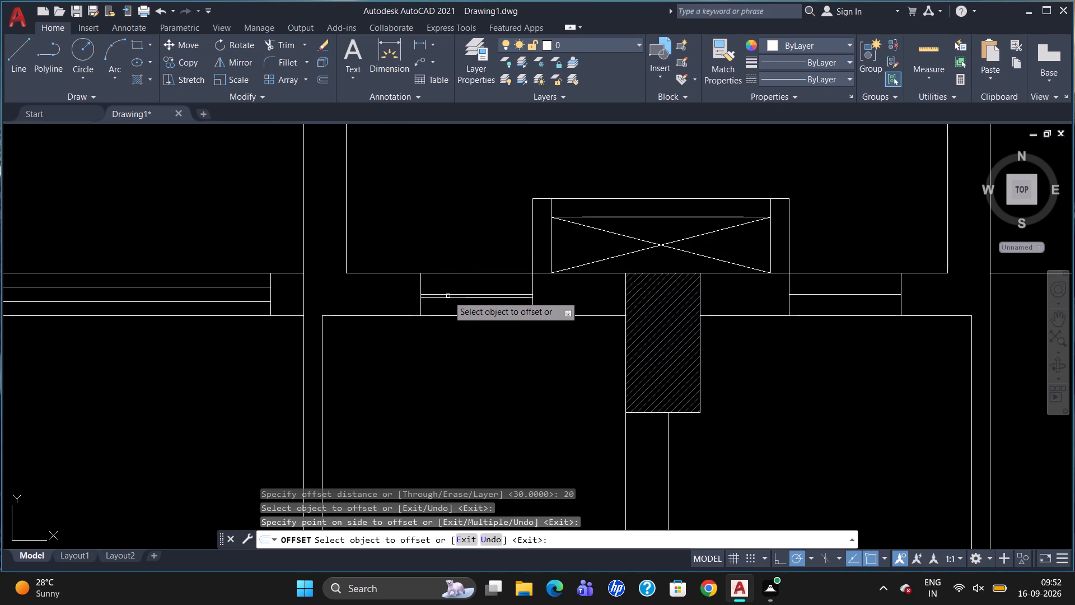
click(450, 294)
click(456, 286)
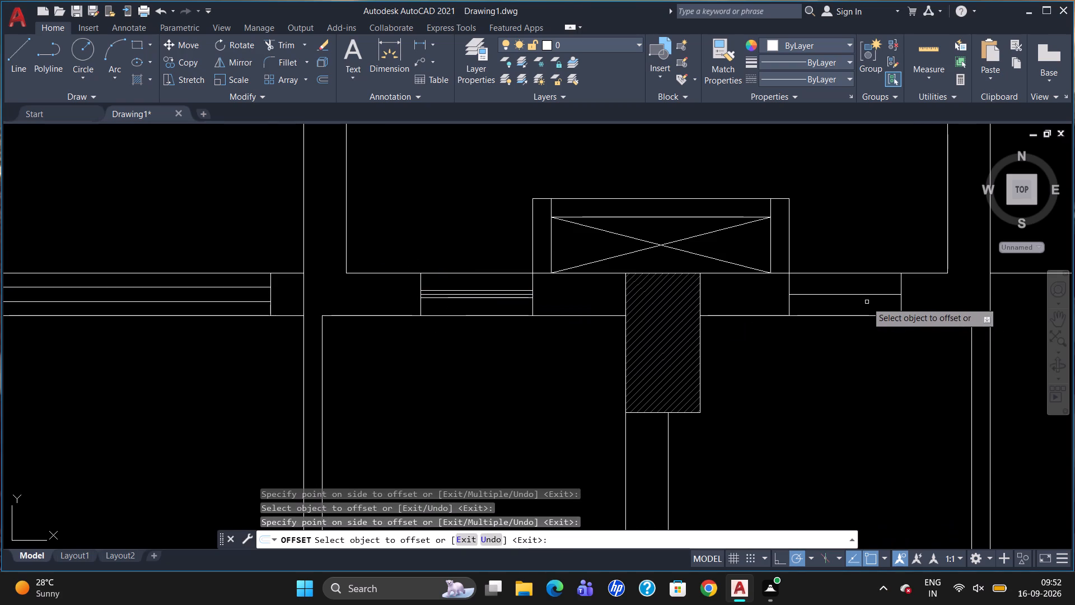
click(867, 295)
click(873, 313)
click(885, 294)
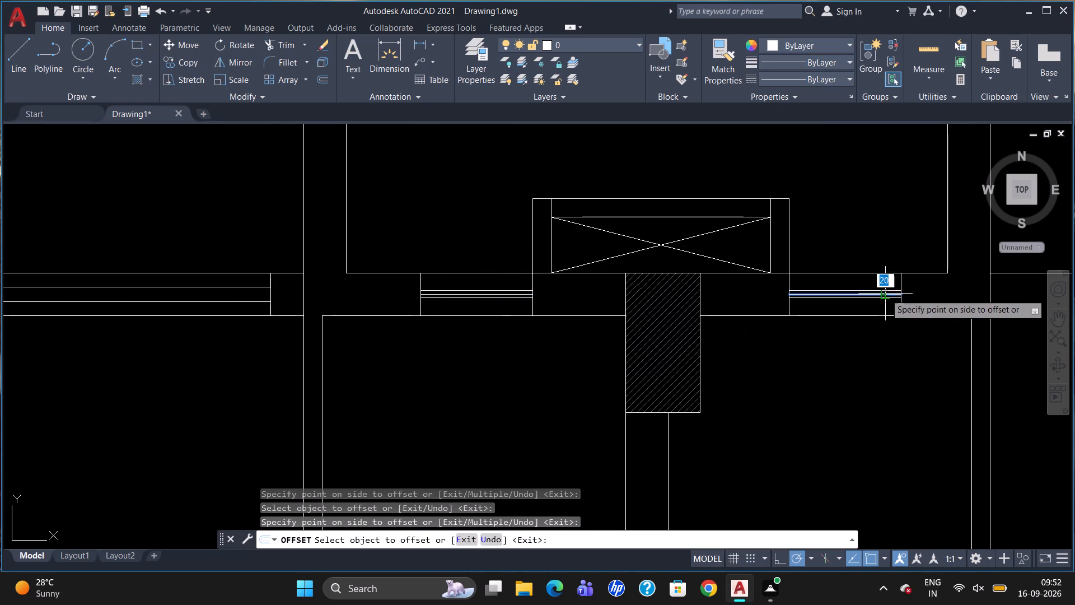
click(885, 287)
key(Escape)
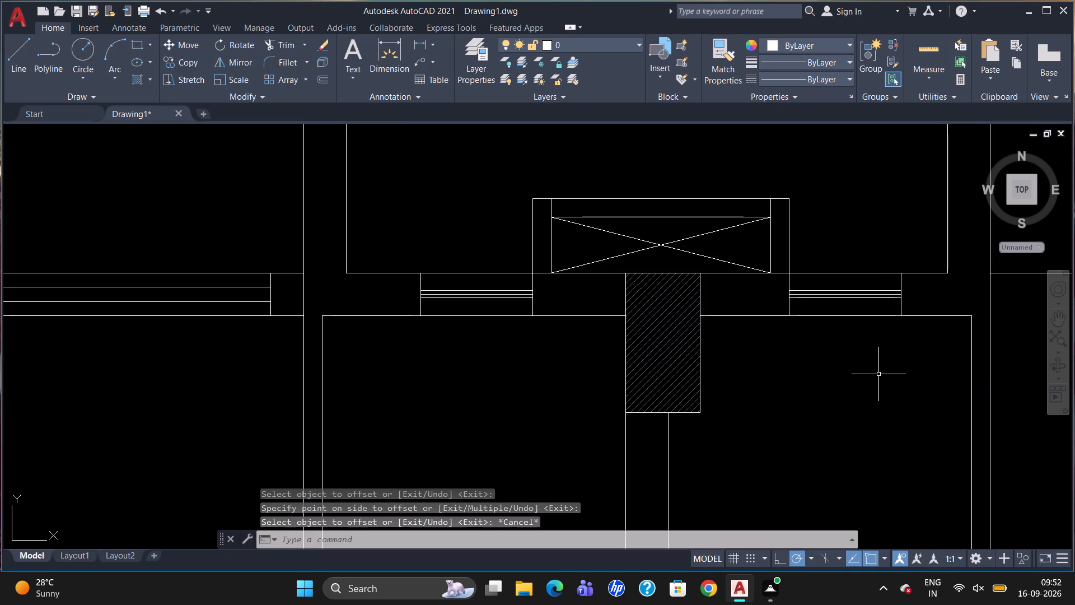
Delete the original centre lines of both northern windows, leaving the offset pairs.
click(856, 292)
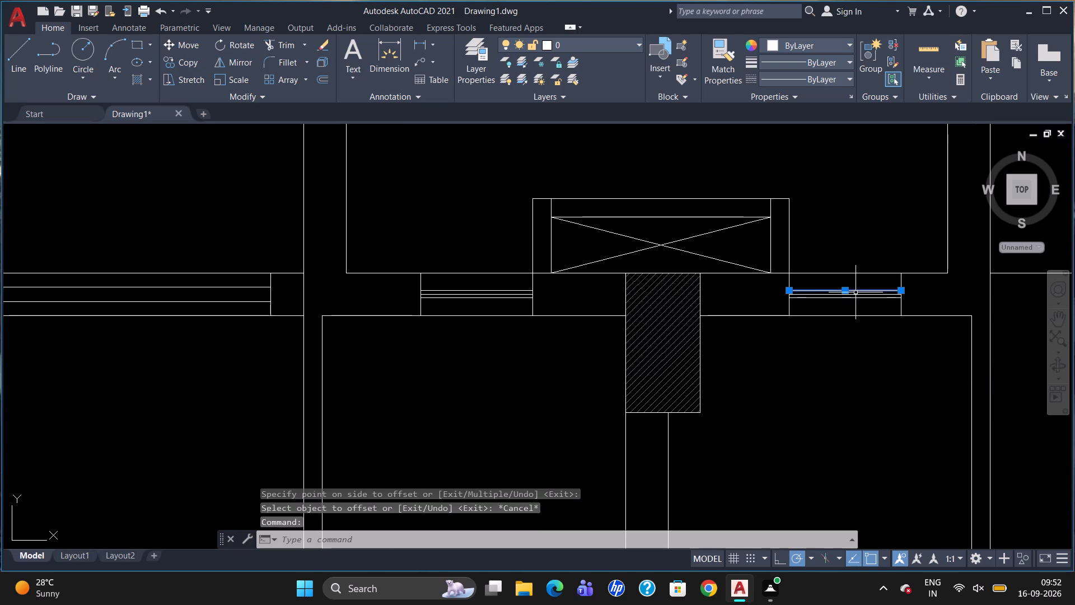
key(Escape)
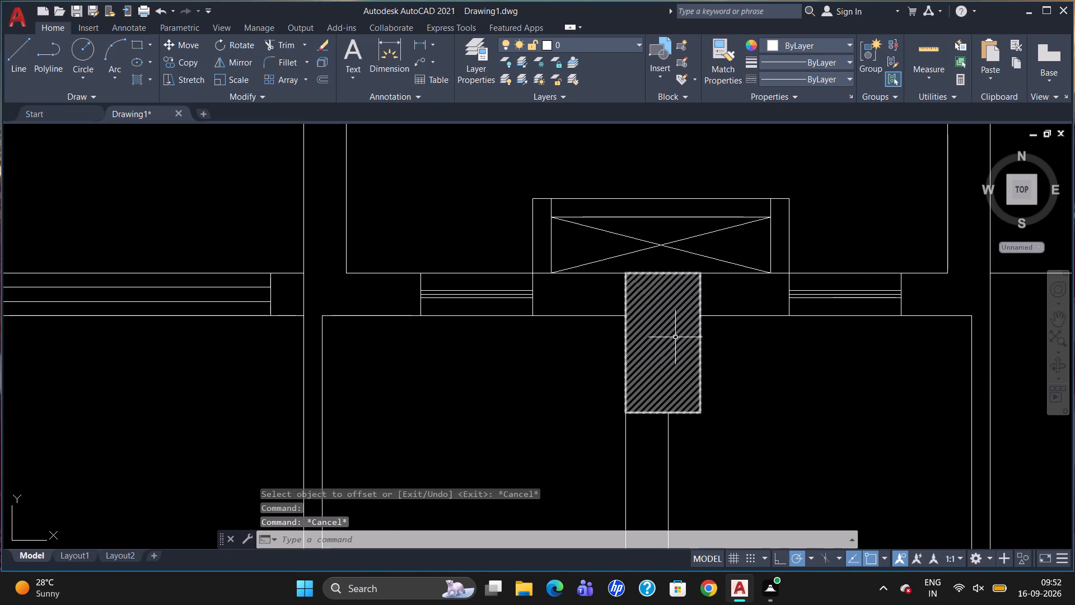
scroll(849, 292, up, 2)
click(850, 296)
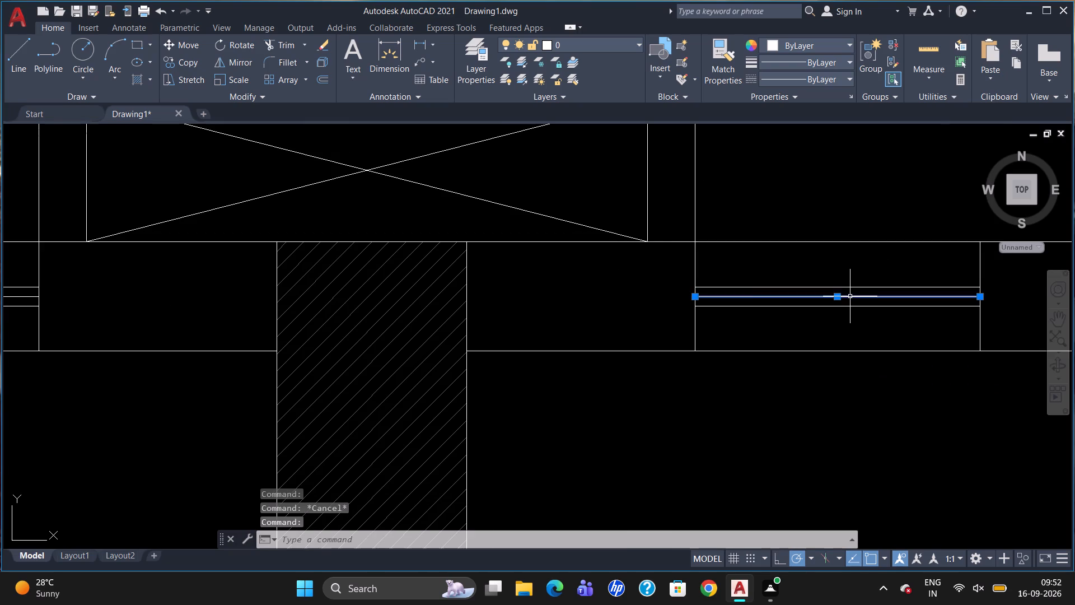
scroll(845, 278, down, 2)
scroll(488, 288, up, 2)
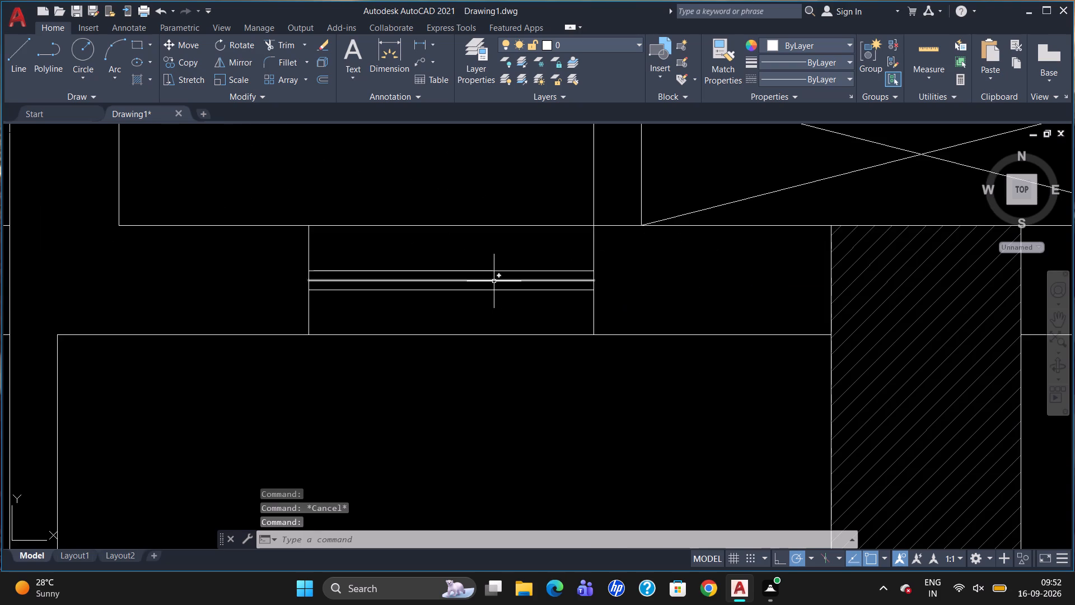
click(494, 281)
key(Delete)
Trim away the outer north wall line spanning the recess above the crossed shaft, between the two projecting balconies.
scroll(460, 343, down, 5)
text(TR)
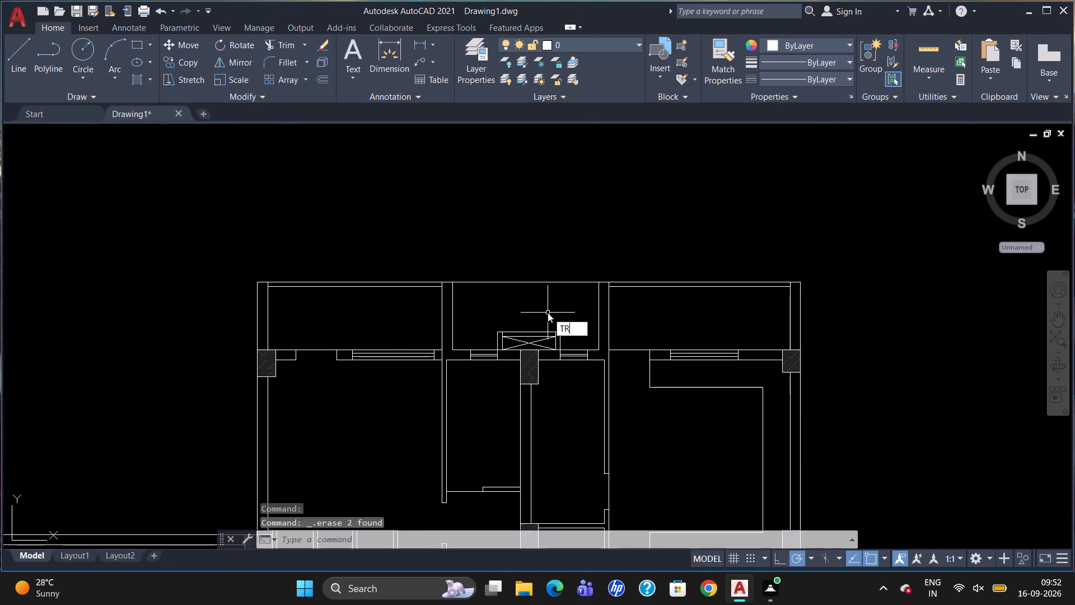
key(Return)
key(Return)
click(550, 280)
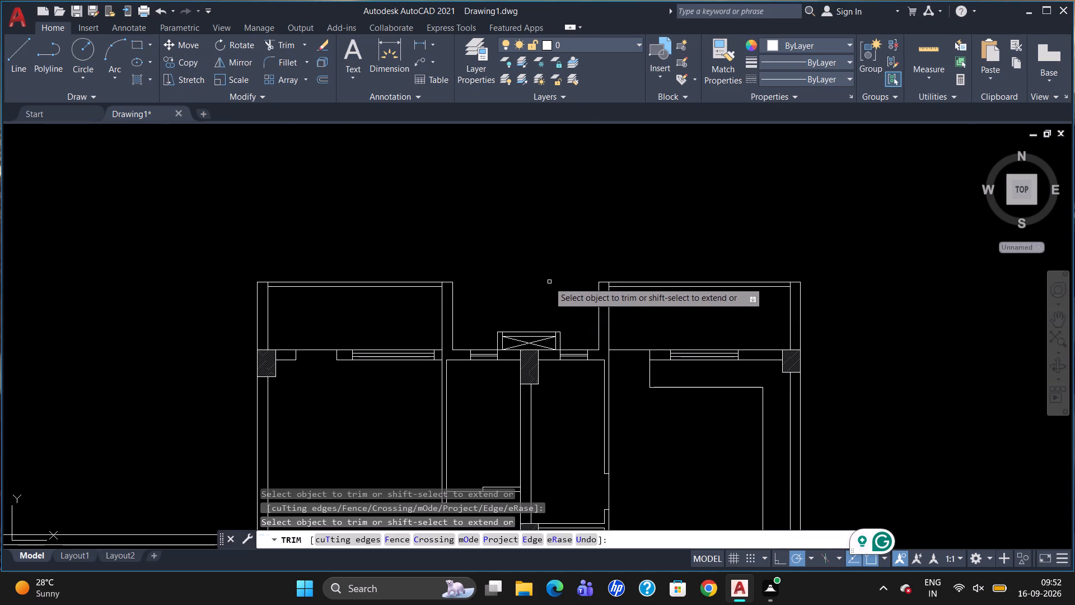
scroll(673, 192, down, 2)
scroll(803, 243, down, 1)
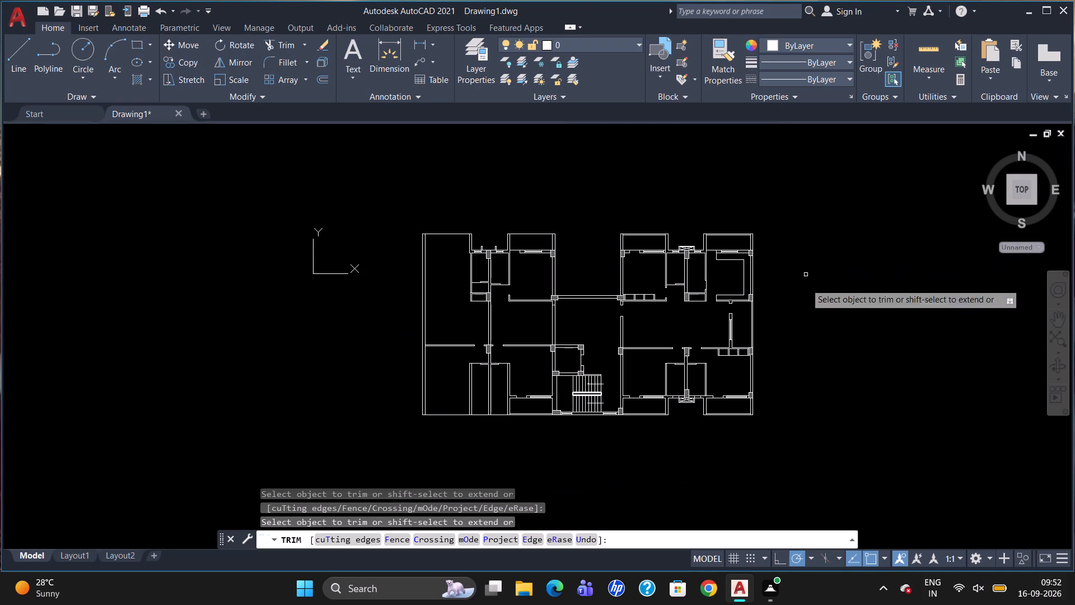
scroll(697, 422, up, 3)
key(Escape)
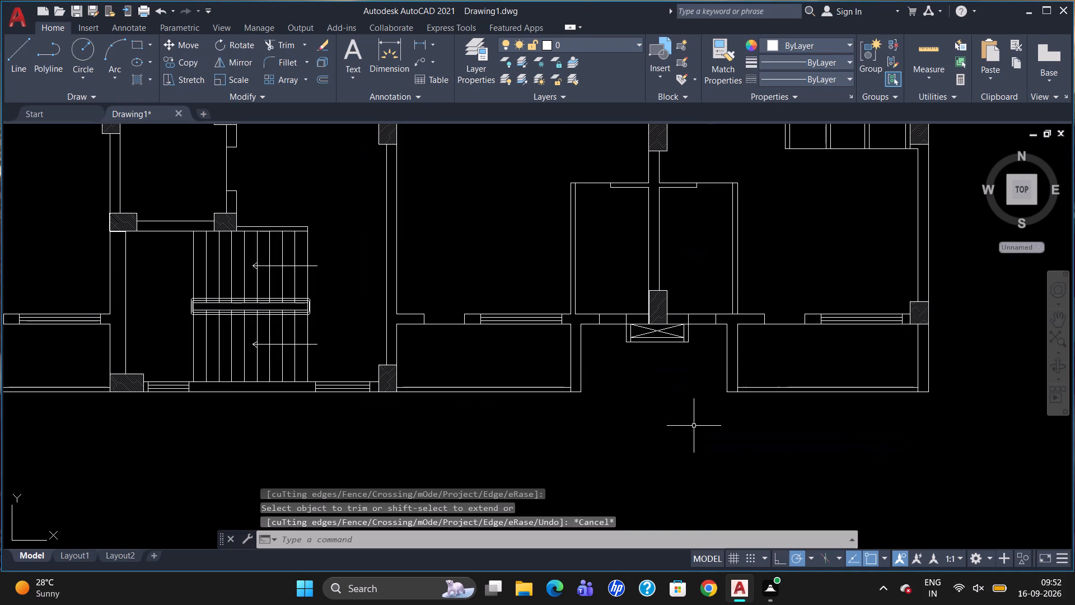
Draw horizontal centre lines between the jamb midpoints of the window openings east and west of the eastern block's southern hatched column.
key(l)
key(Return)
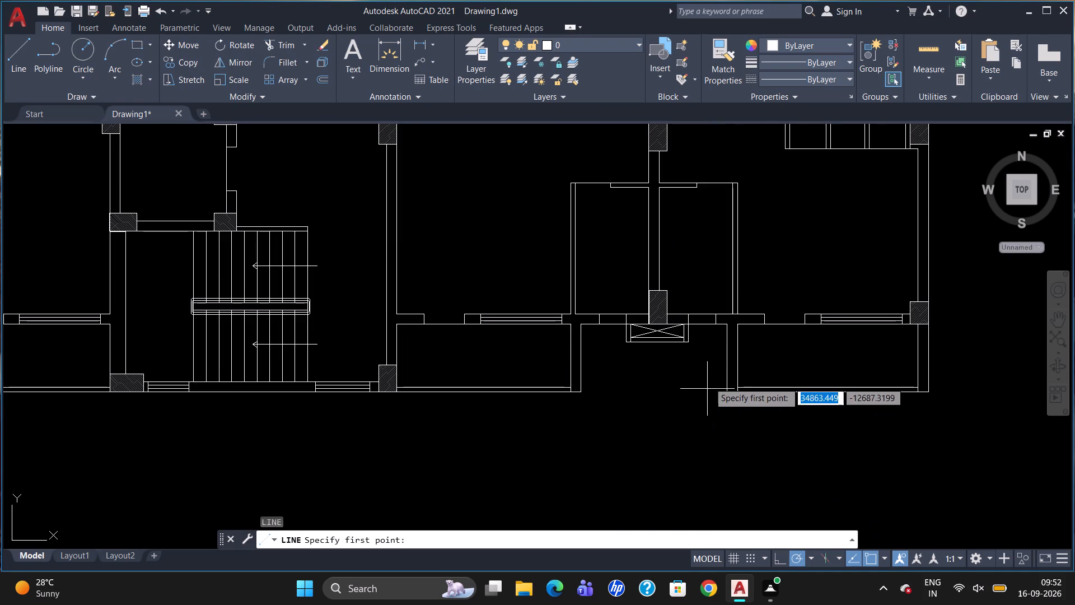
scroll(700, 292, up, 2)
scroll(677, 363, up, 2)
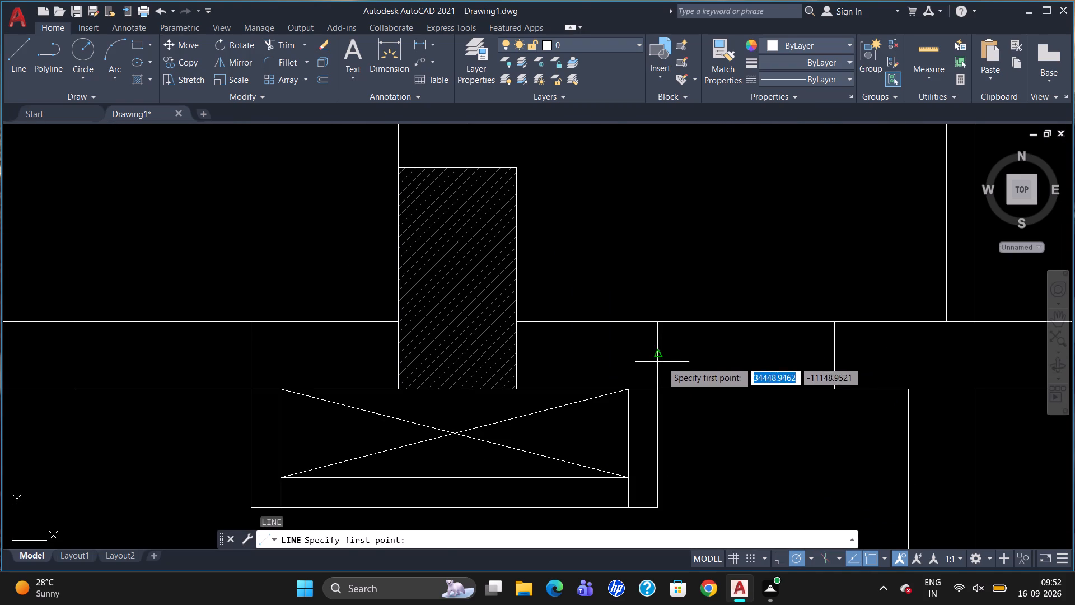
click(662, 362)
click(836, 356)
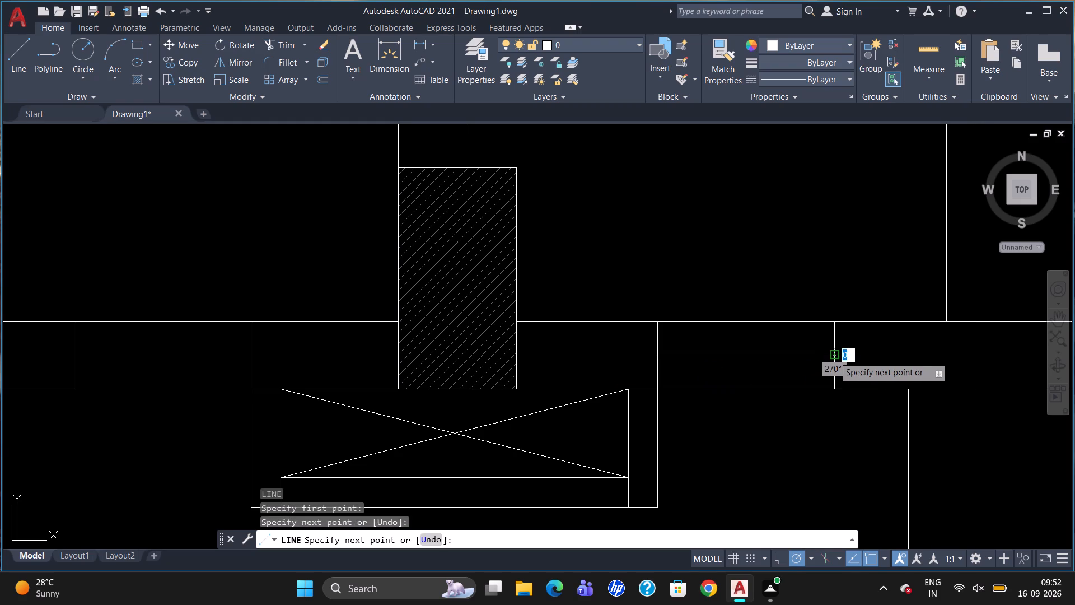
key(Escape)
key(l)
key(Return)
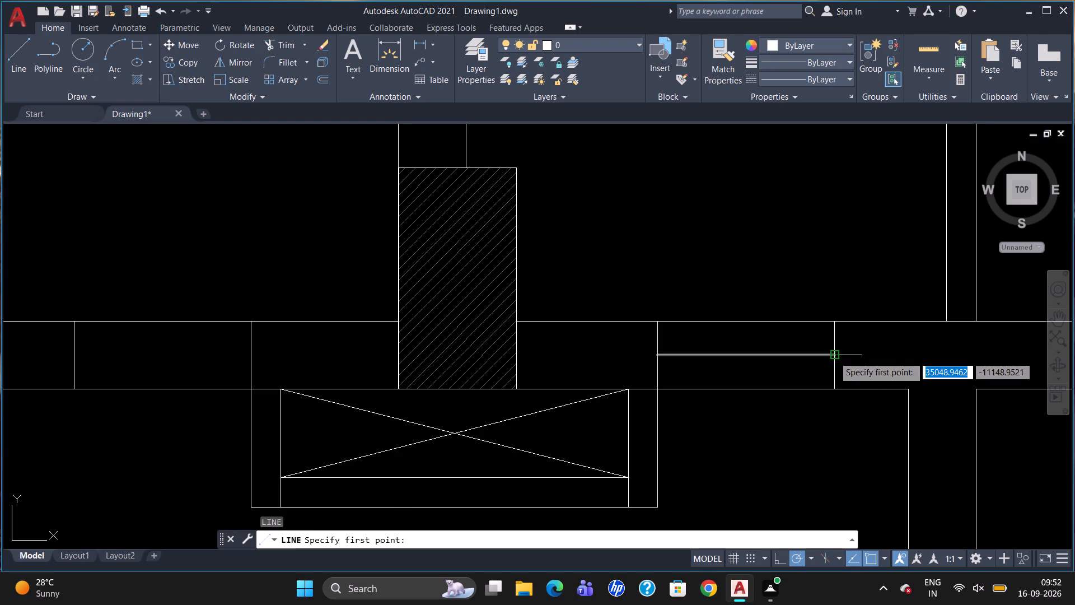
scroll(849, 371, down, 3)
scroll(647, 361, up, 3)
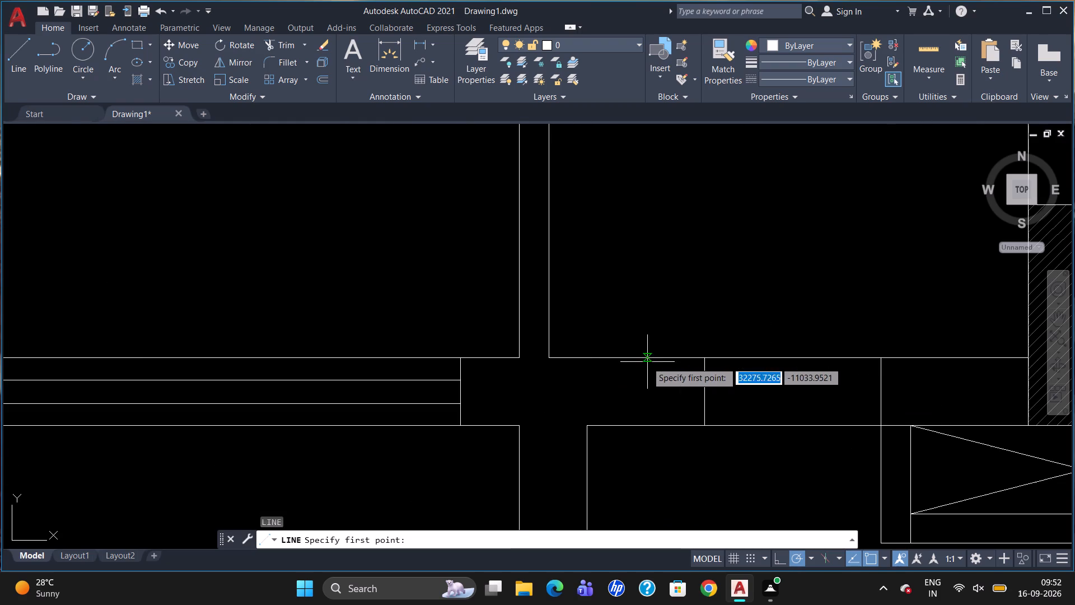
click(703, 393)
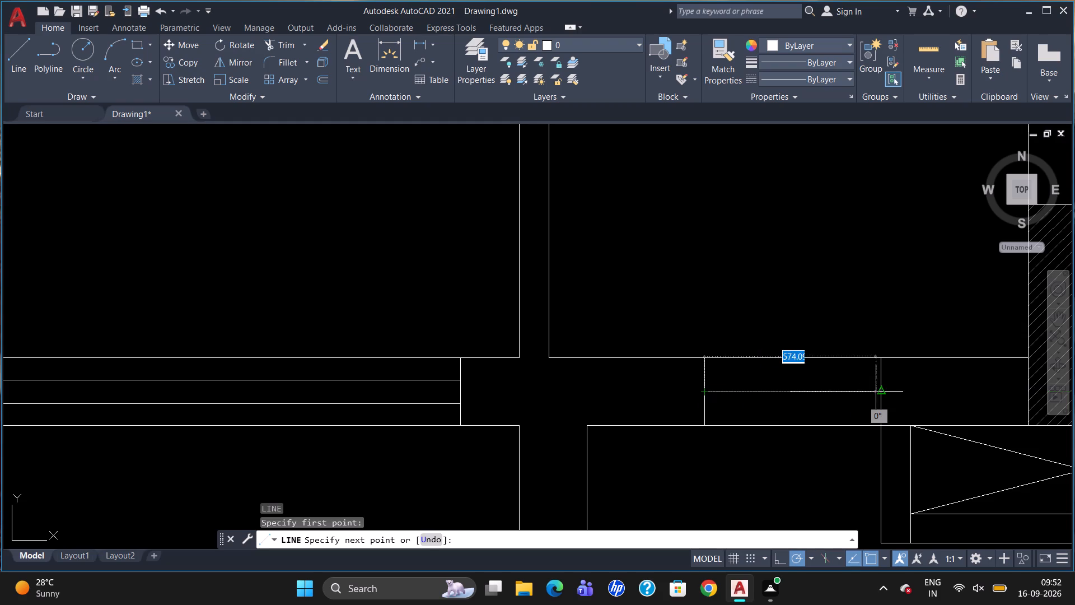
click(878, 389)
key(Escape)
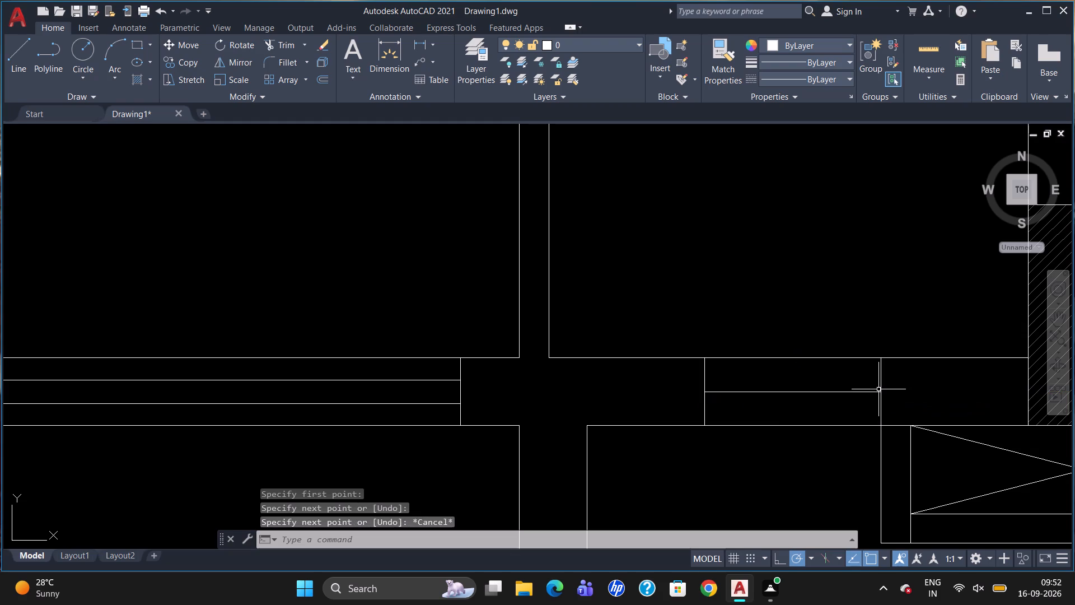
Offset both southern window centre lines by 20 to the south and to the north.
key(o)
key(Return)
text(20)
key(Return)
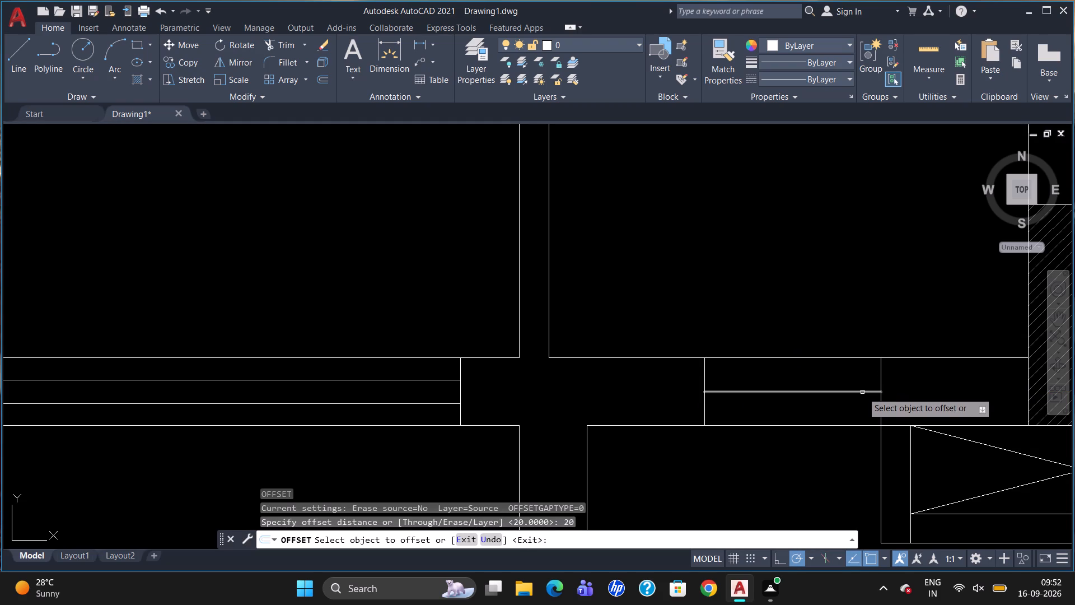
click(862, 392)
click(863, 403)
click(869, 393)
click(867, 384)
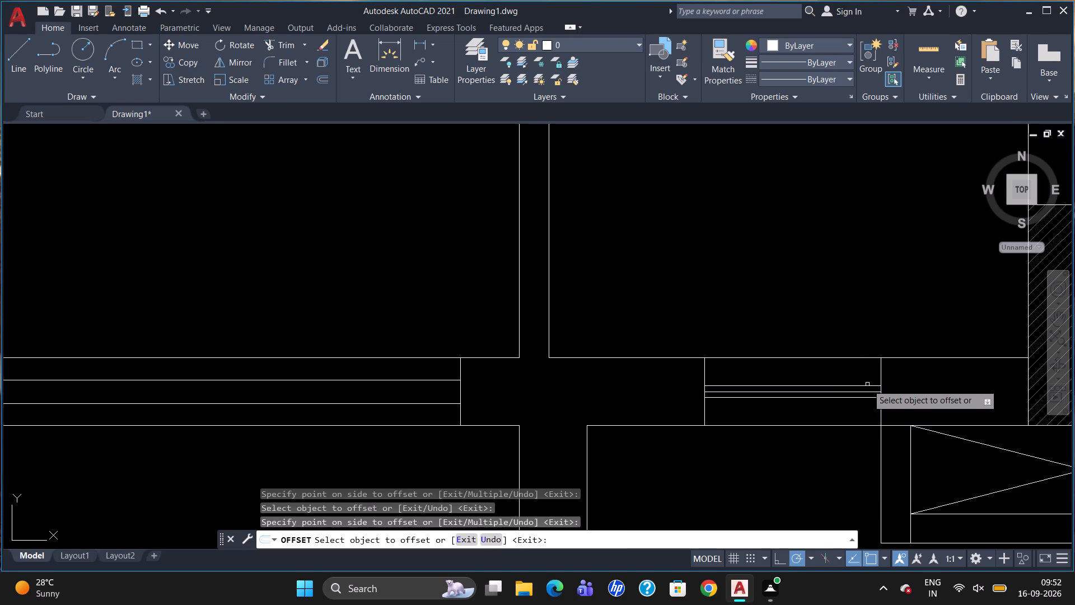
scroll(651, 376, down, 2)
scroll(980, 379, up, 2)
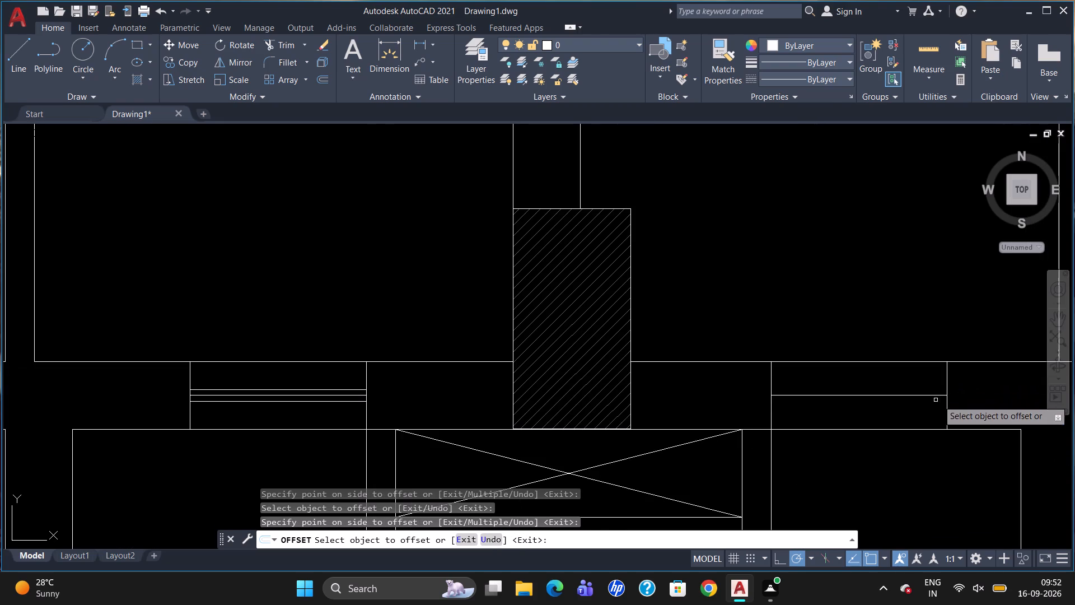
drag(931, 393, 932, 398)
click(932, 395)
click(936, 410)
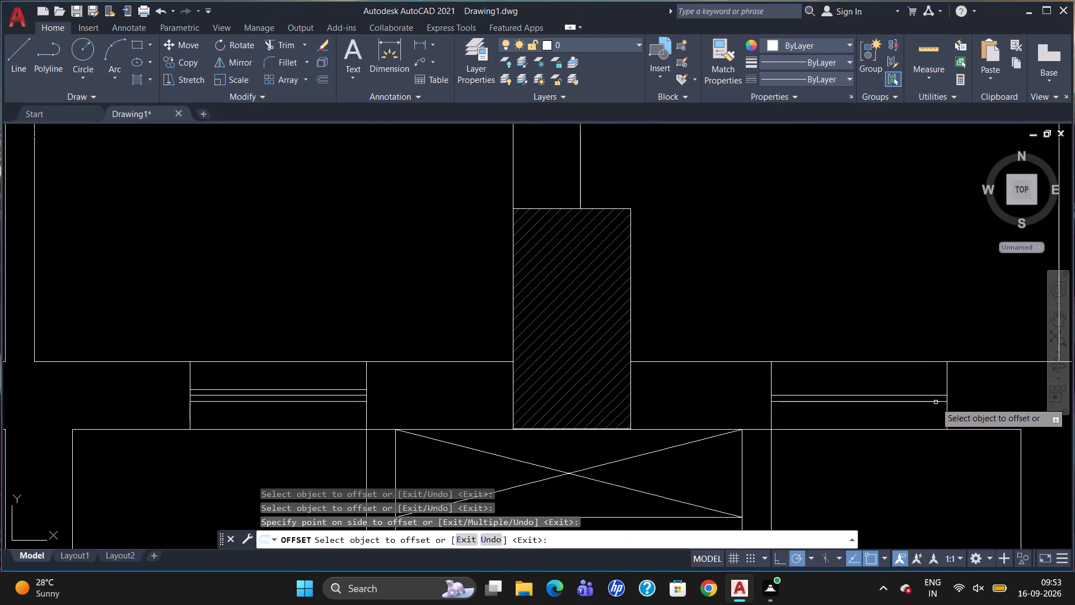
click(936, 395)
click(936, 375)
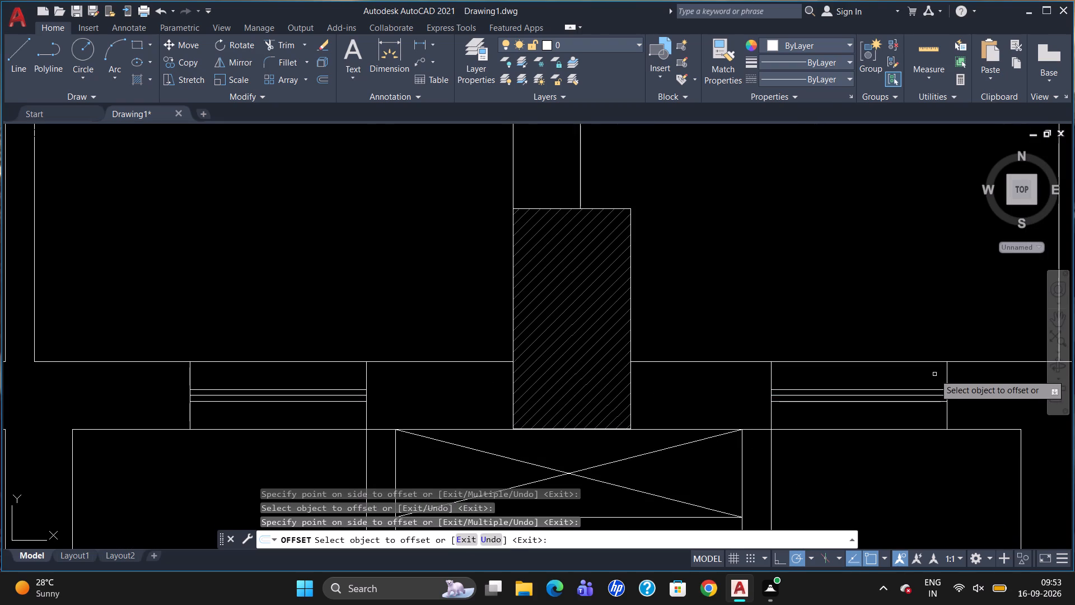
key(Escape)
Delete the original centre lines of both southern windows beside the eastern block's hatched column, leaving the offset pairs.
click(935, 394)
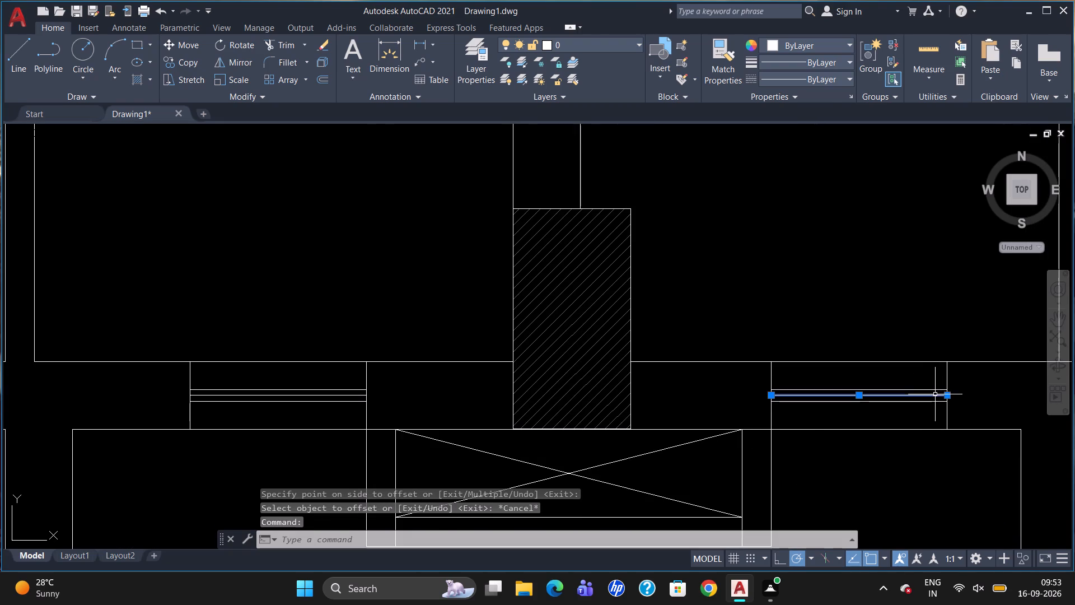
click(322, 396)
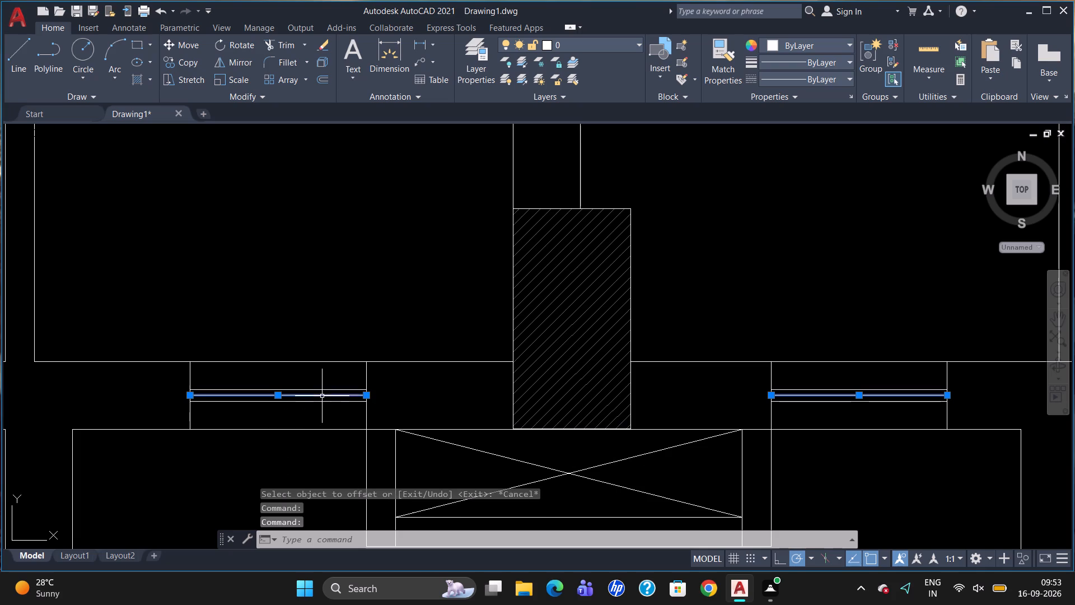
key(Delete)
Draw a horizontal line joining the tops of the two short projecting walls north of the western block's northern hatched column.
scroll(621, 322, down, 3)
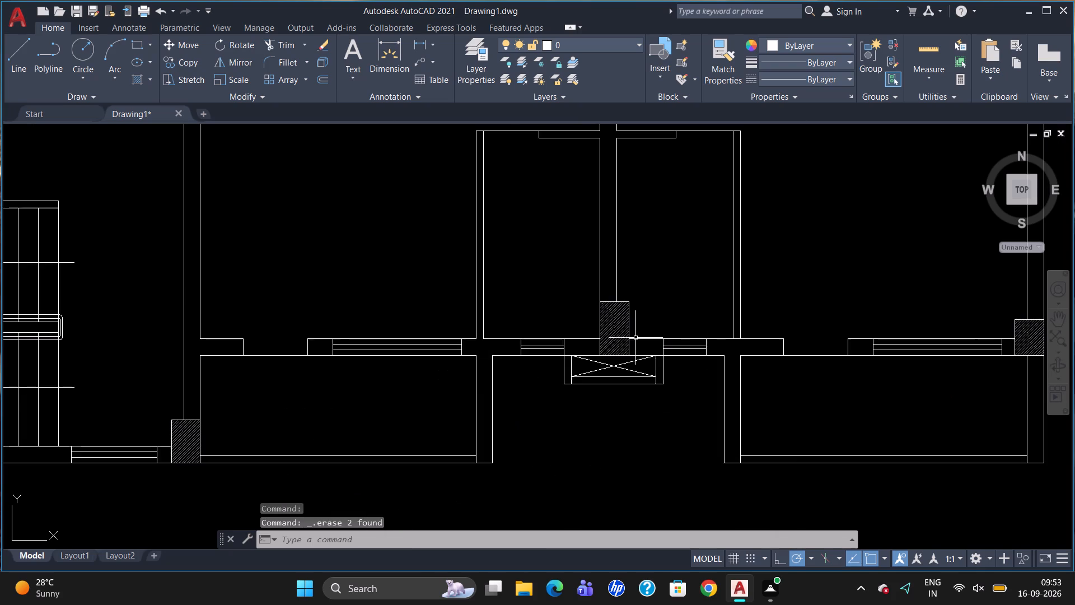
scroll(718, 339, down, 2)
scroll(824, 317, down, 2)
scroll(553, 295, up, 2)
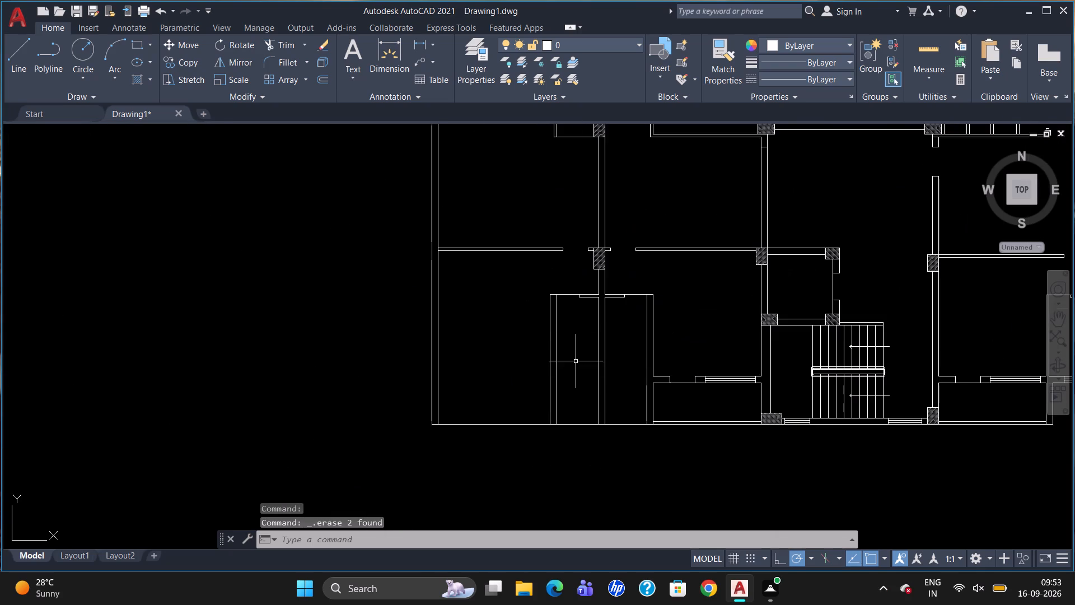
scroll(576, 370, up, 2)
scroll(586, 394, down, 3)
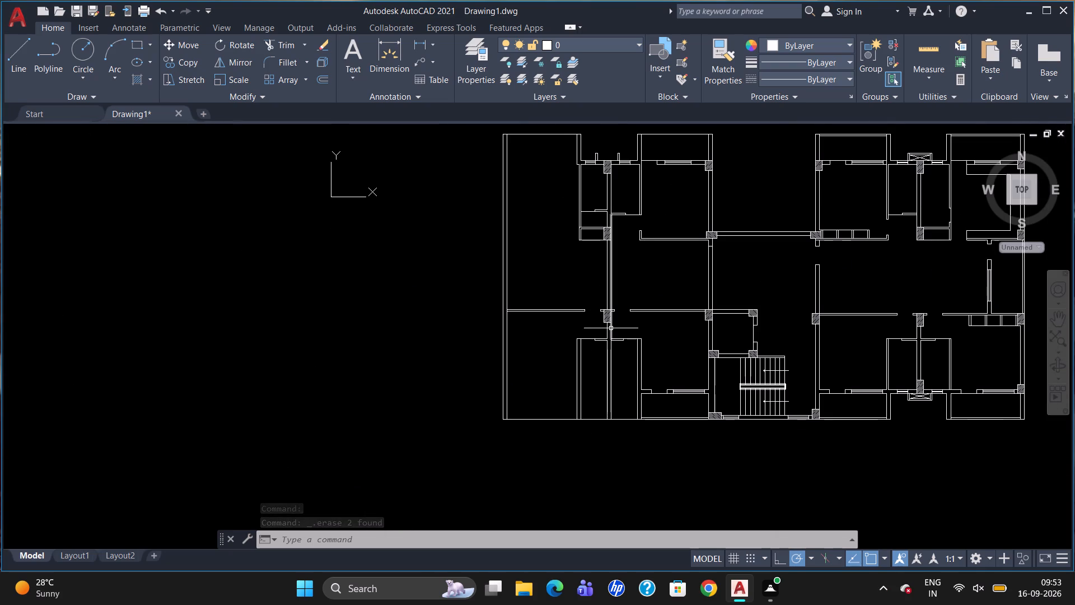
scroll(651, 129, up, 3)
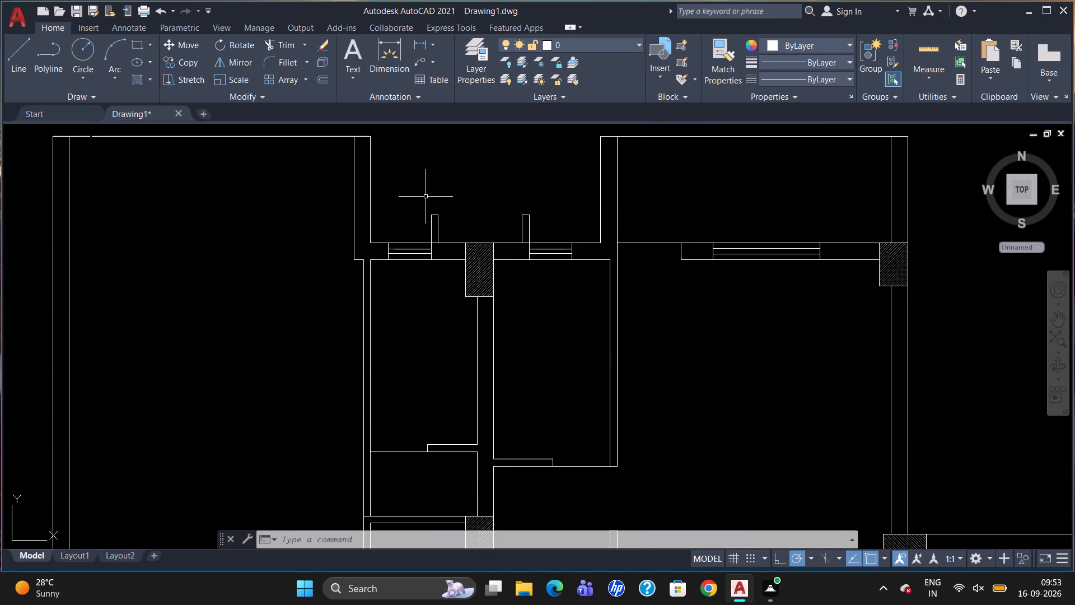
scroll(429, 190, up, 1)
key(l)
key(Return)
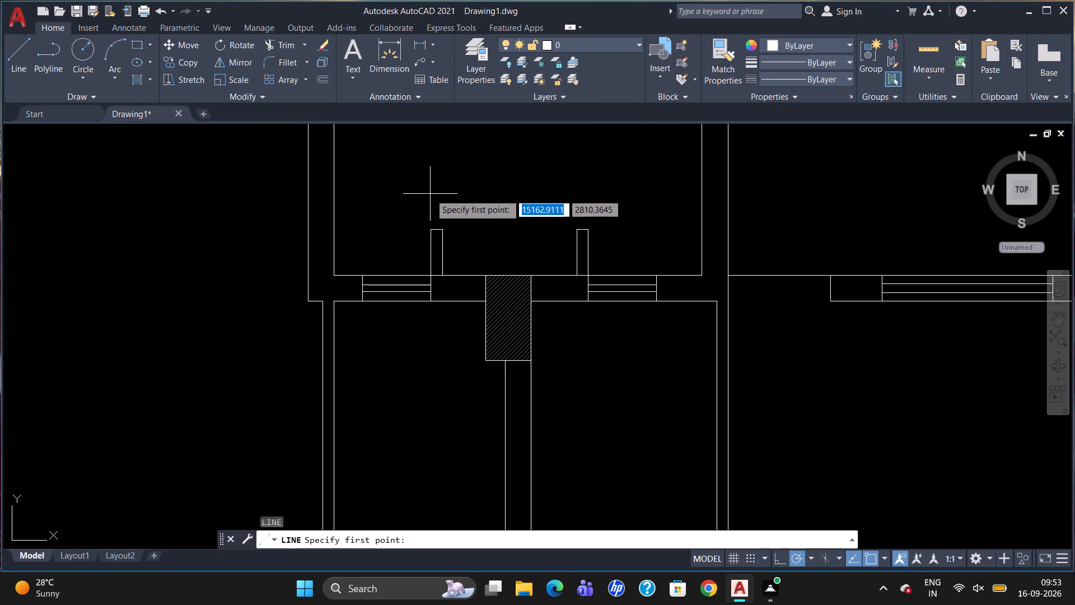
click(444, 226)
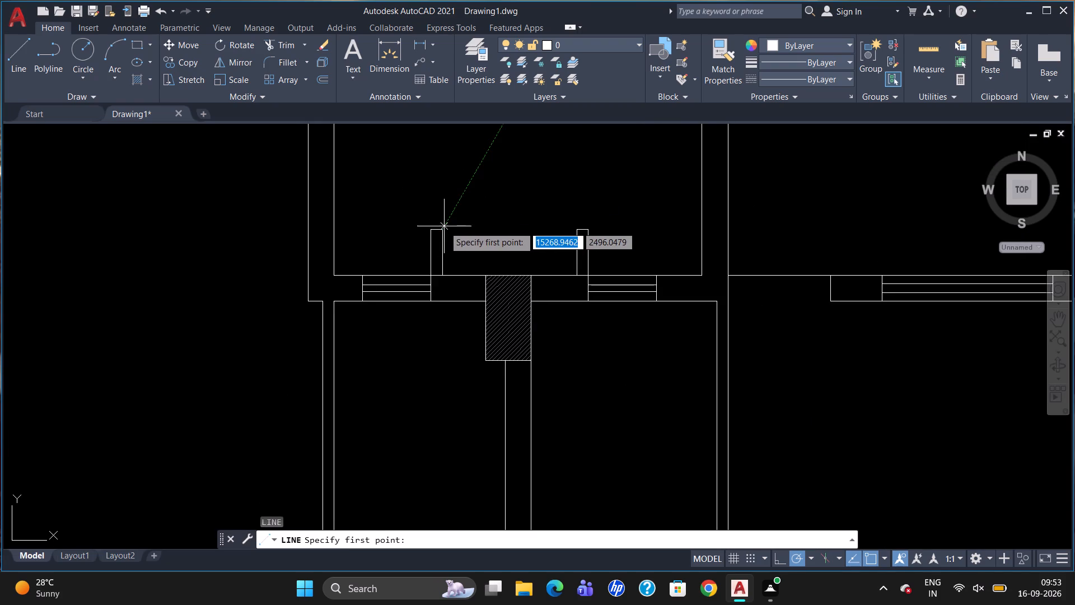
click(574, 231)
key(Escape)
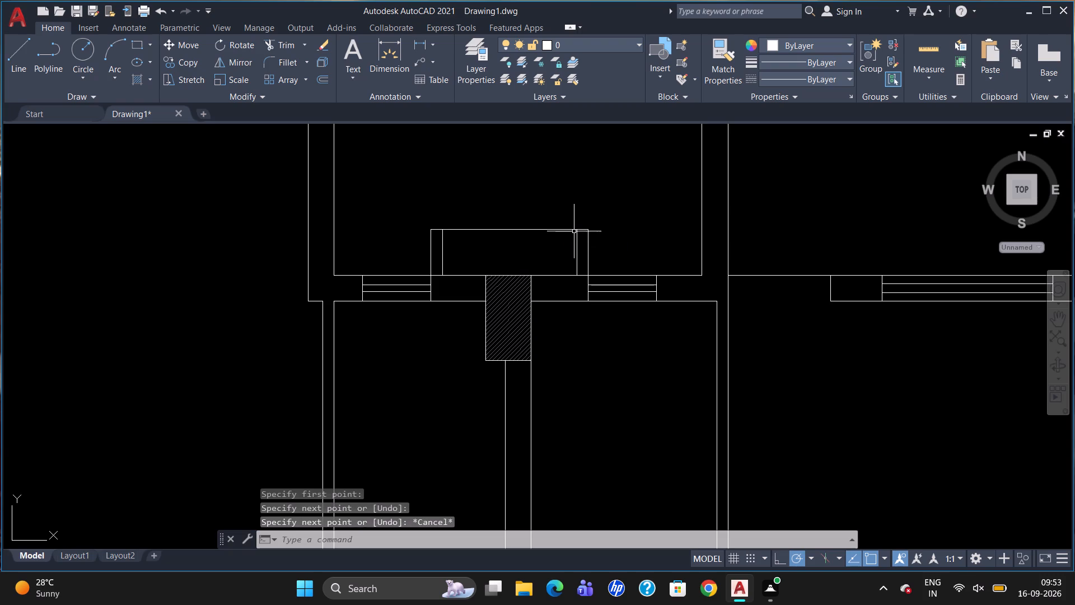
Offset the new closing line of the northern shaft by 100 to the south, inside the shaft.
key(o)
key(Return)
text(100)
key(Return)
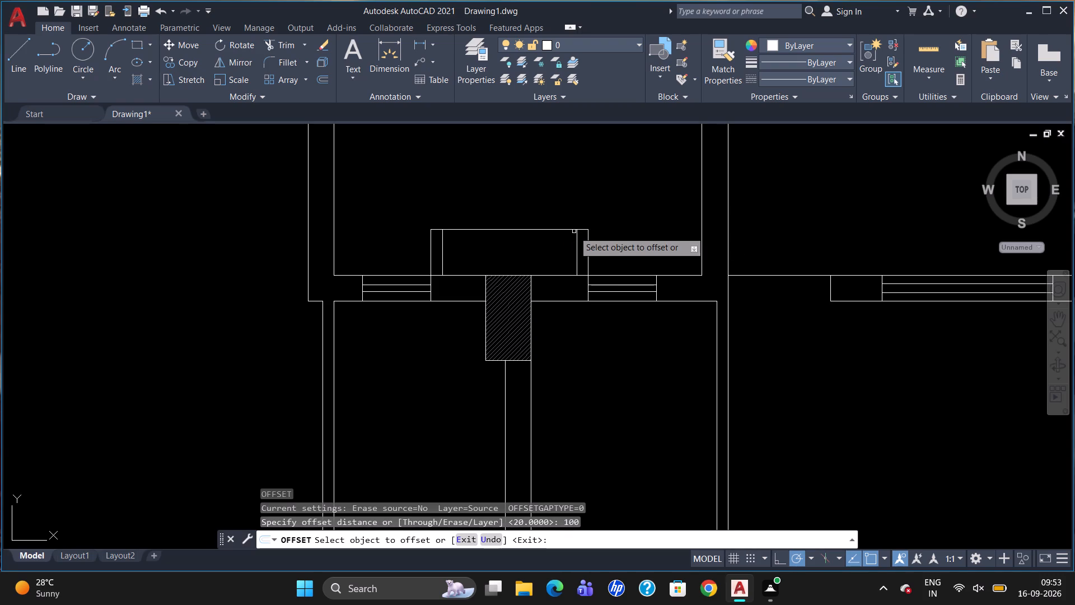
click(570, 230)
click(565, 241)
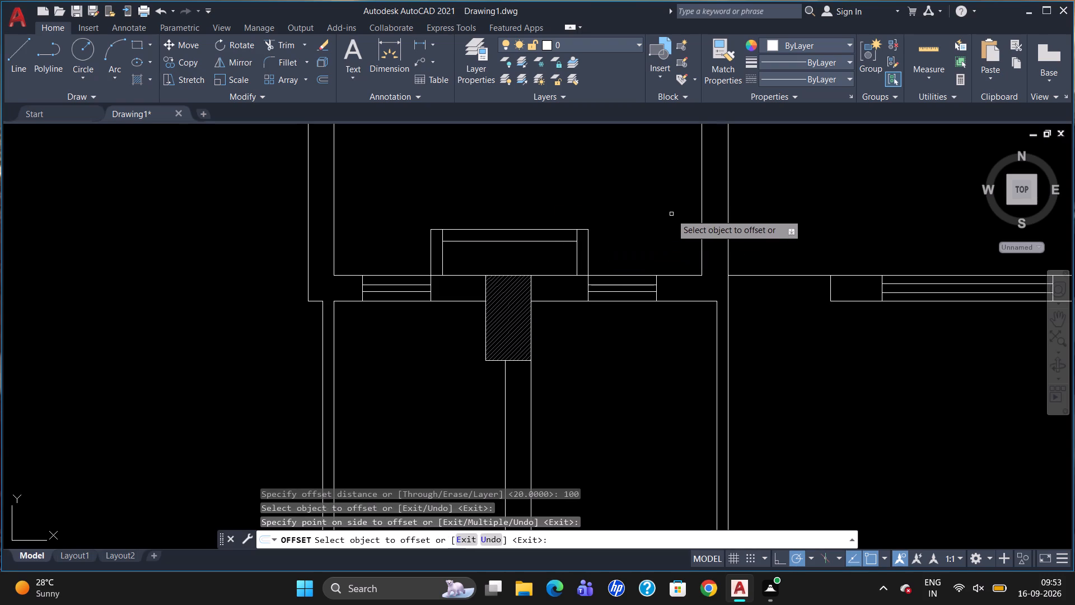
key(Escape)
Draw two crossing diagonals between the opposite inner corners of the western block's northern shaft.
key(l)
key(Return)
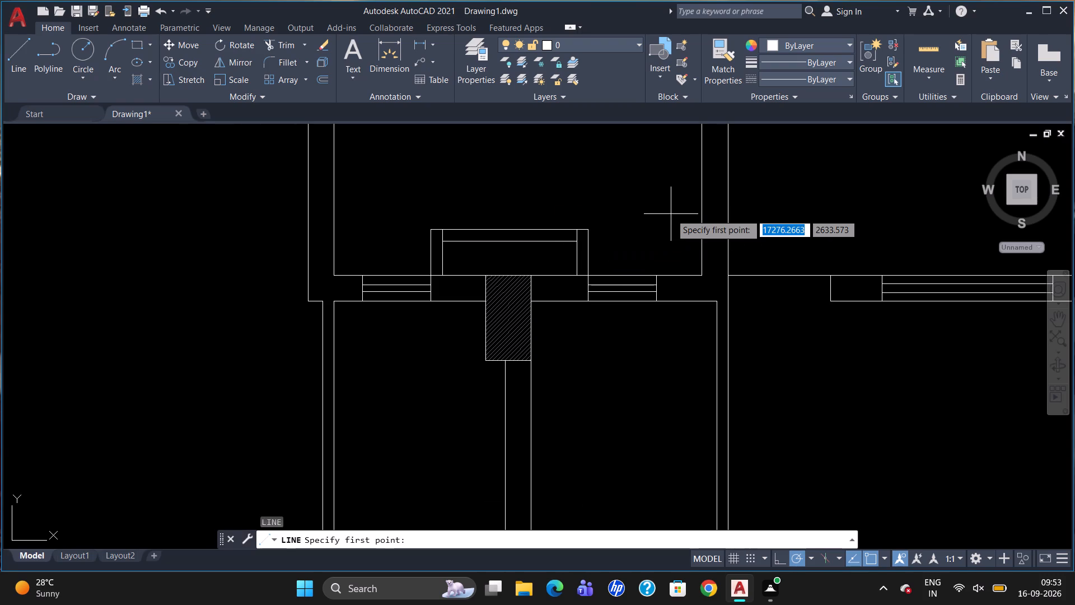
click(441, 276)
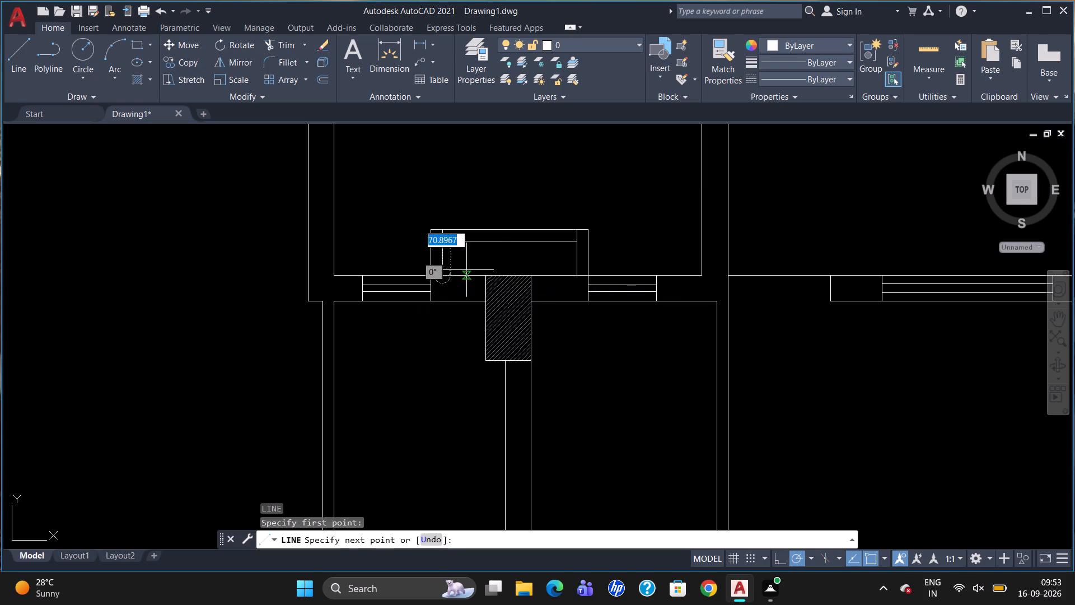
click(581, 244)
key(Escape)
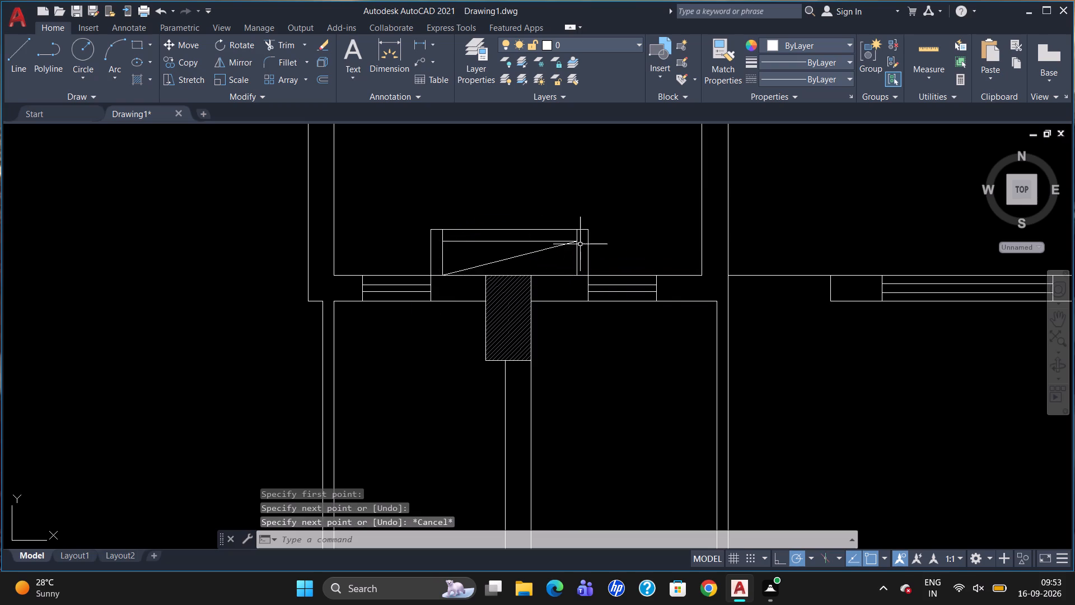
key(l)
key(Return)
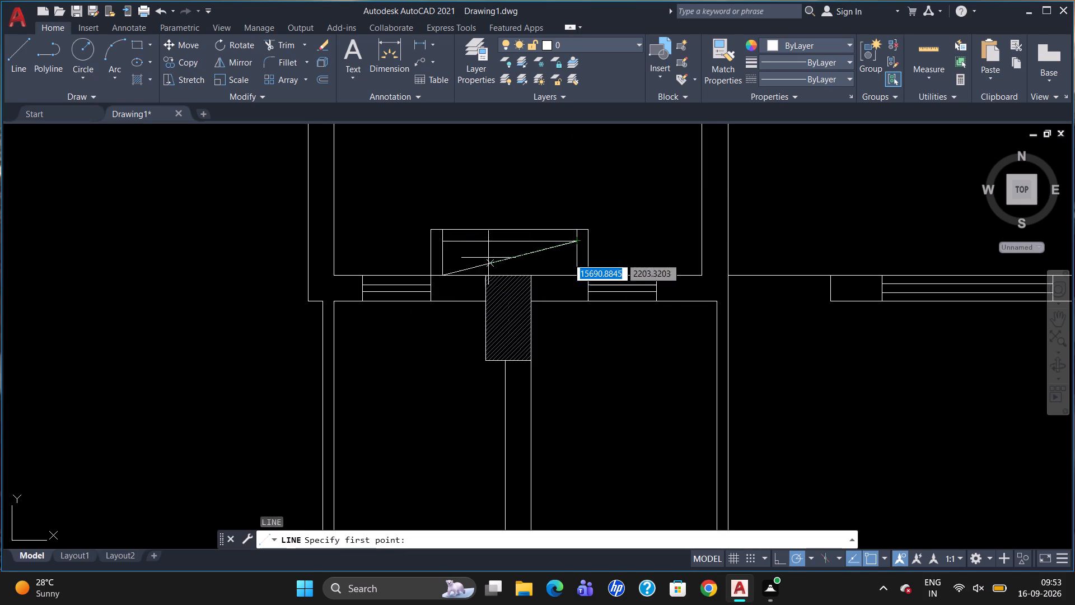
click(440, 242)
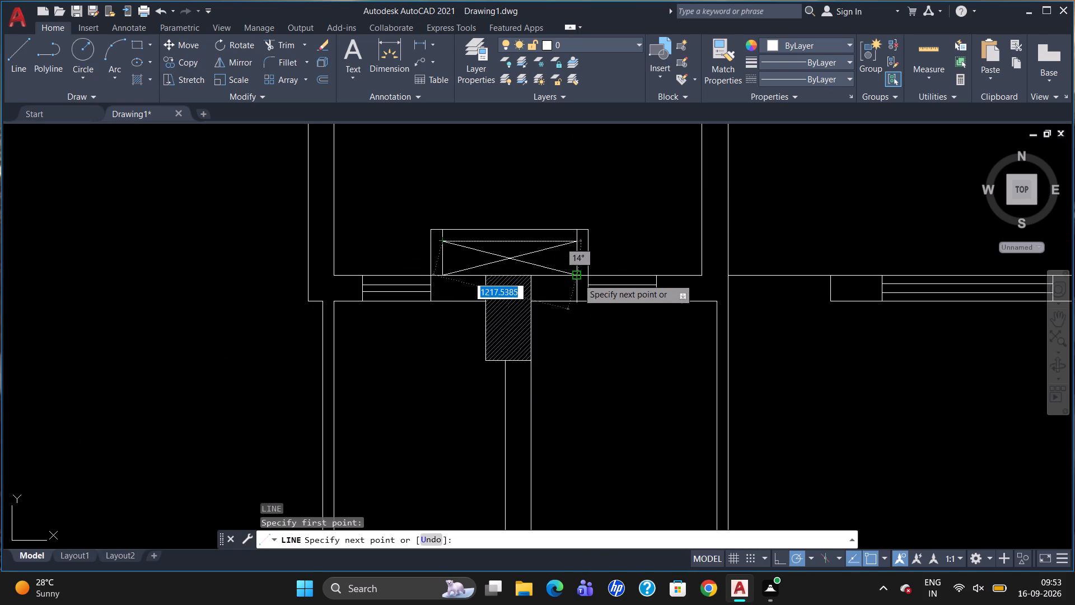
click(577, 278)
key(Escape)
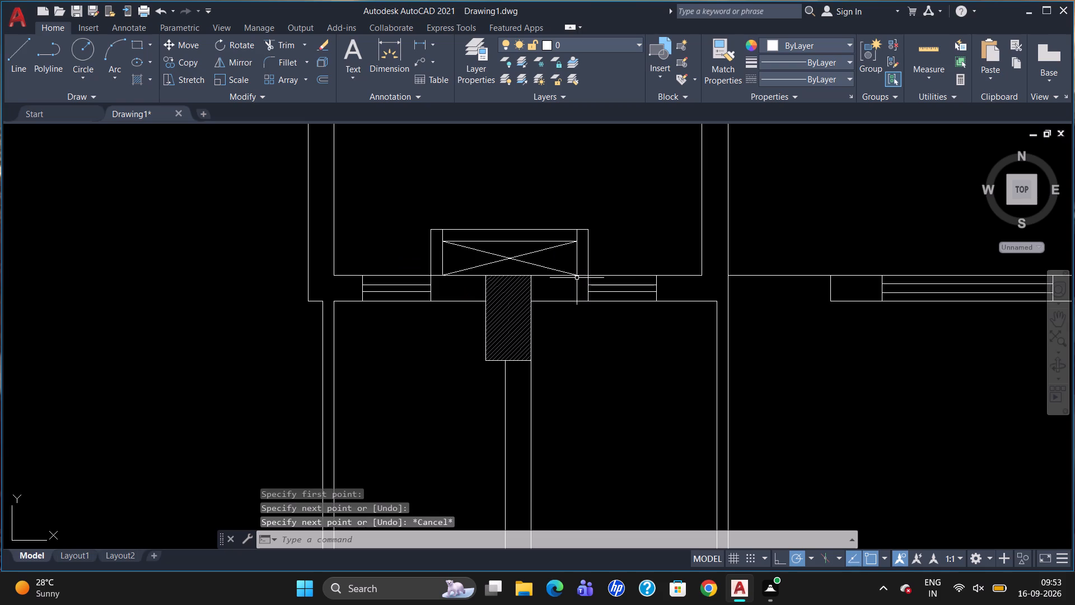
Draw a 3690 horizontal line across the western block's southern twin rooms, from the balcony wall corner to the outer western wall line.
scroll(675, 171, down, 4)
scroll(662, 427, up, 2)
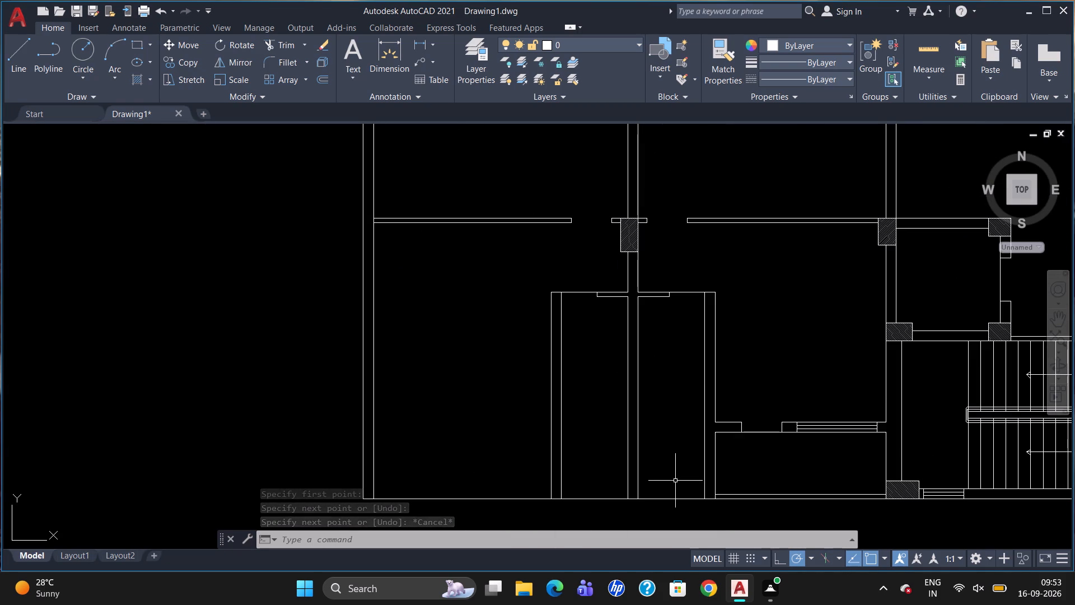
key(l)
key(Return)
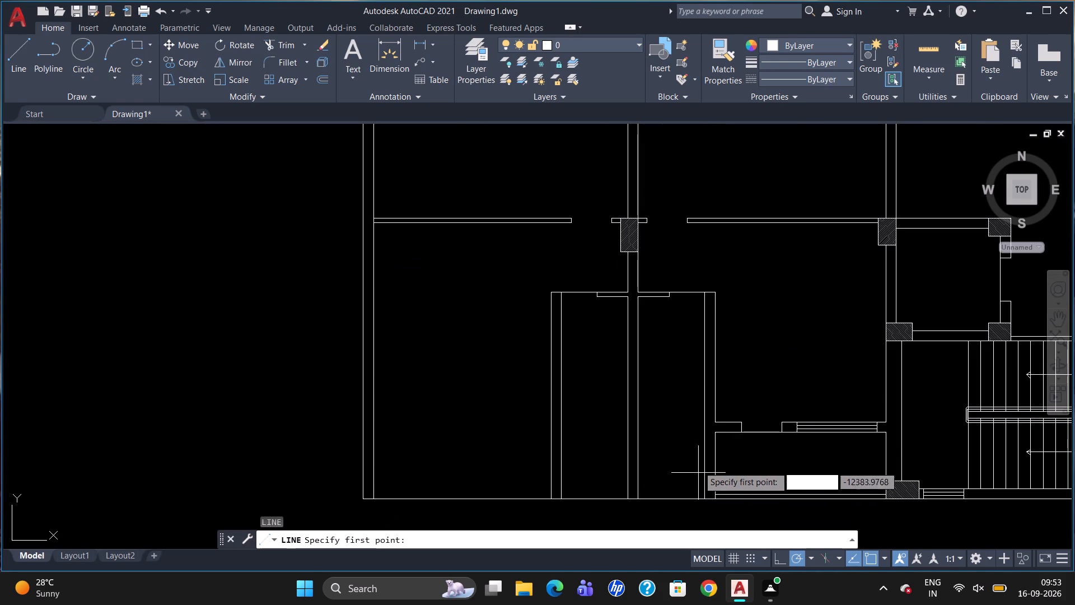
click(714, 431)
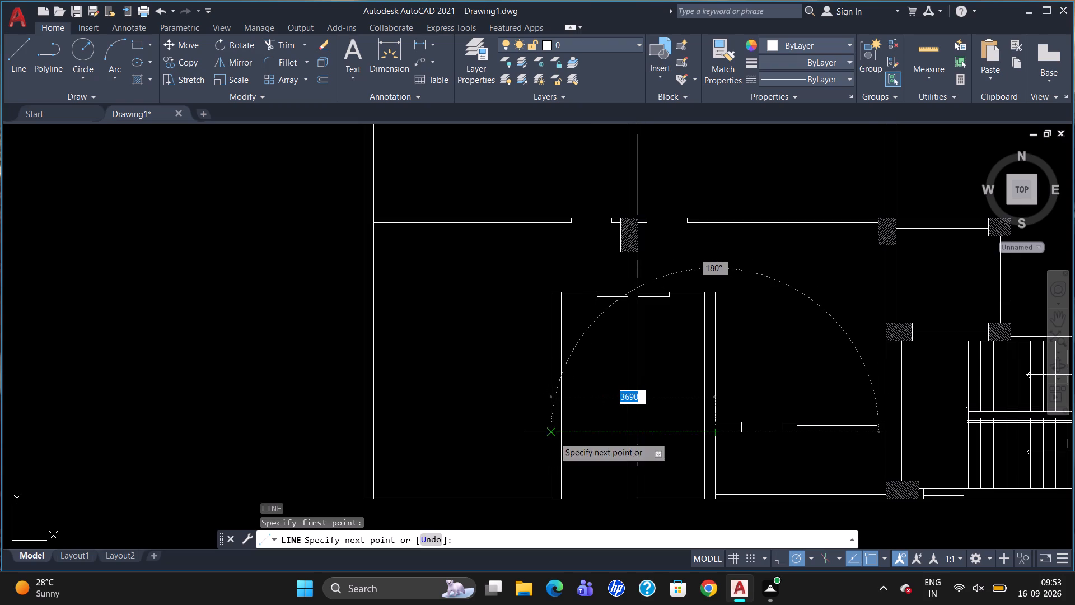
click(553, 436)
key(Escape)
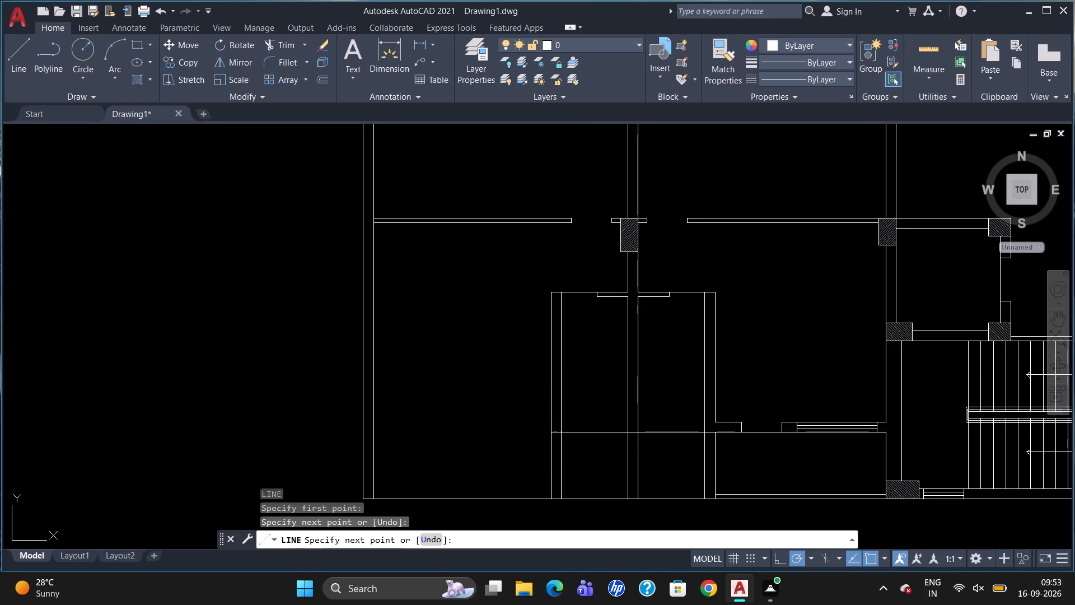
Trim the new horizontal line's end pieces within the thickness of the eastern and western side walls.
text(TR)
key(Return)
key(Return)
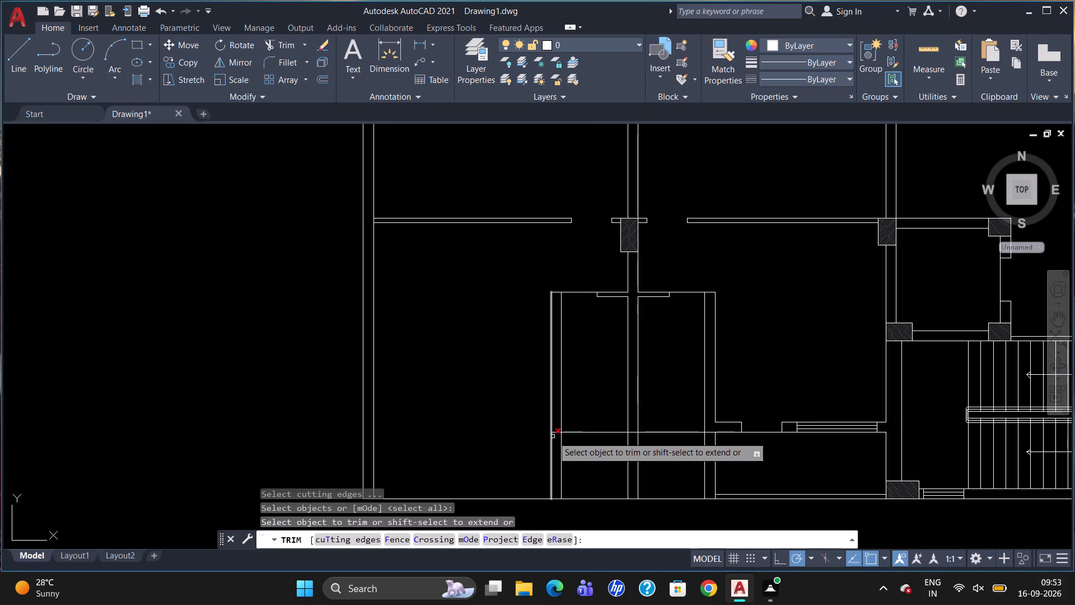
click(711, 432)
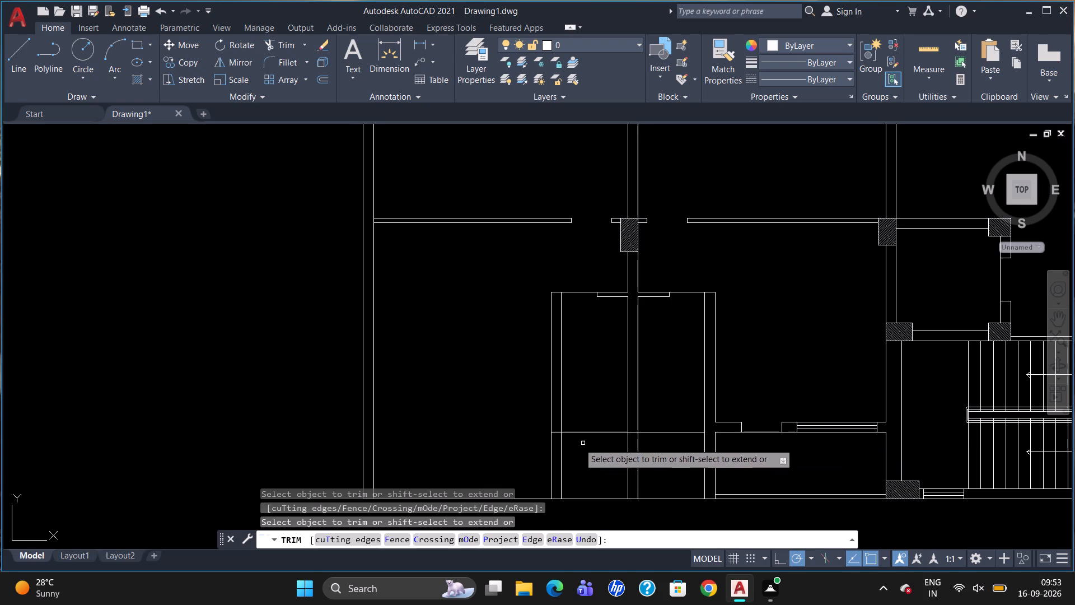
click(557, 432)
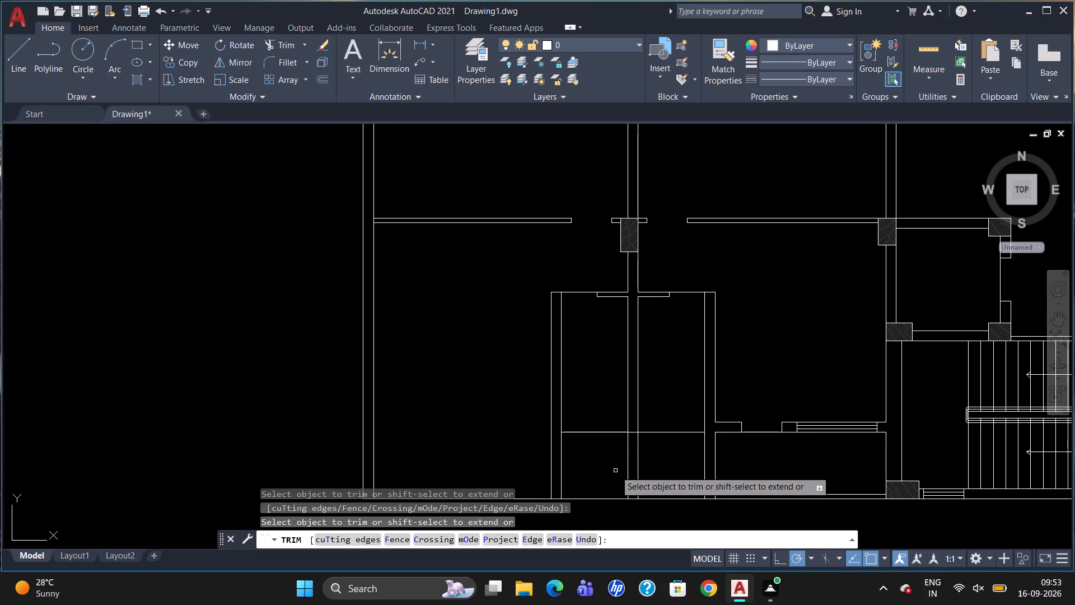
key(Escape)
Offset the trimmed horizontal line by 230 to the north to form the southern wall thickness.
key(o)
key(Return)
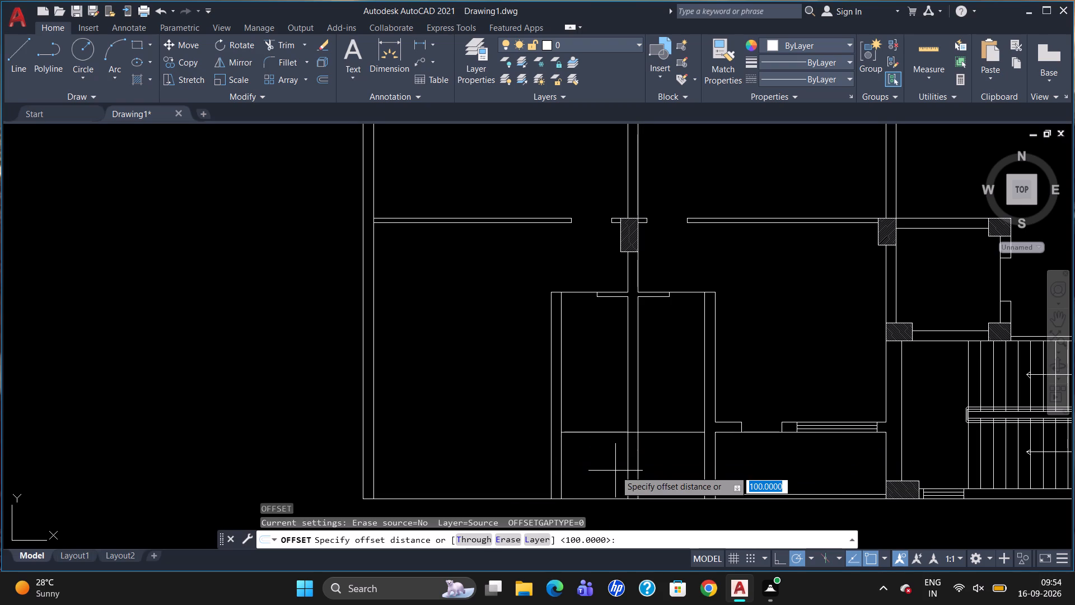
text(230)
key(Return)
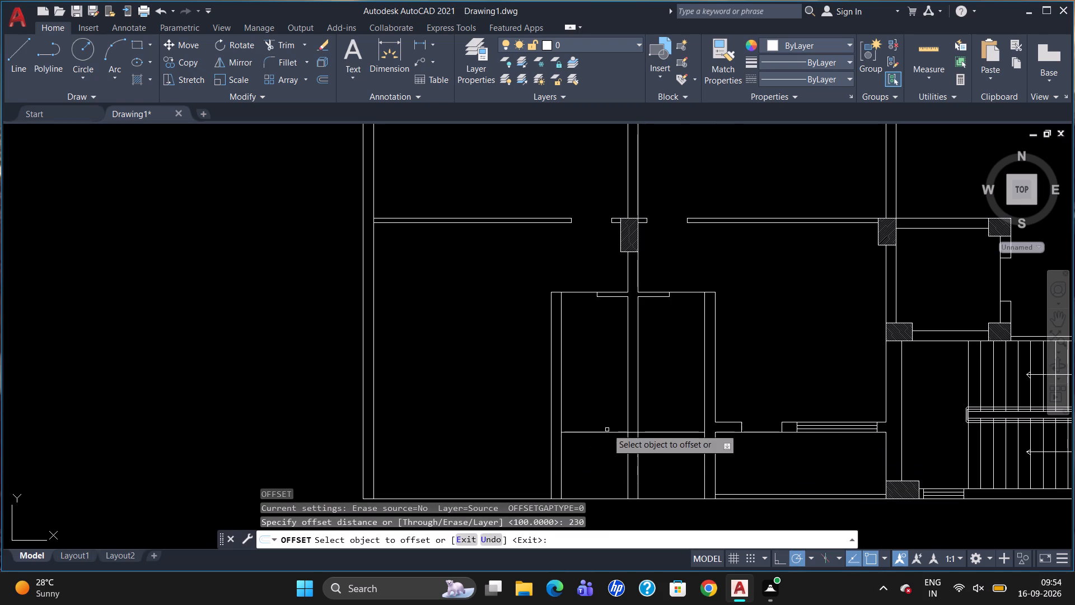
click(608, 431)
click(616, 407)
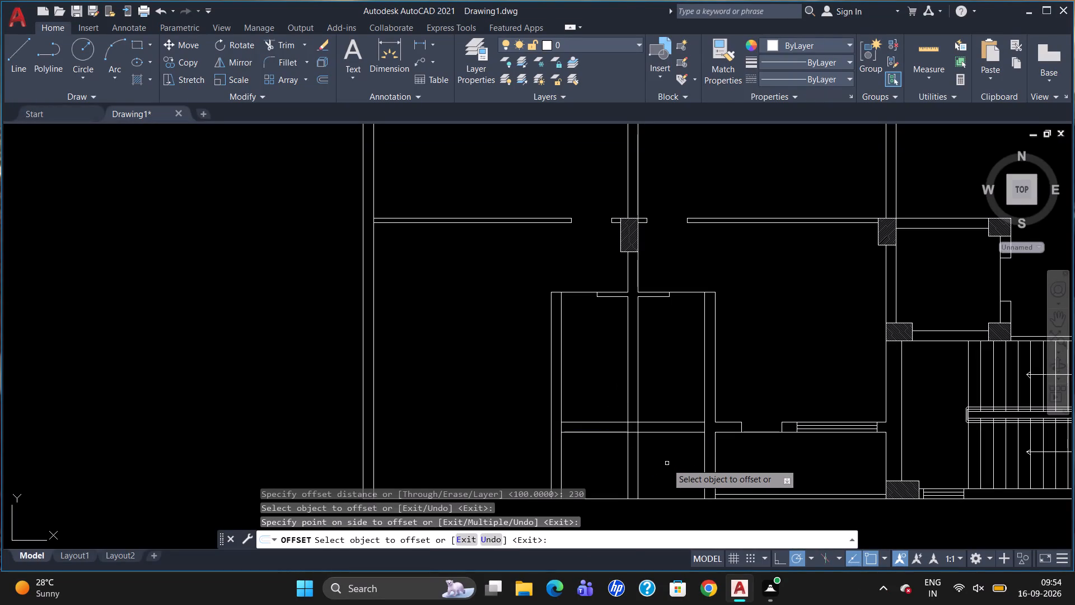
key(Escape)
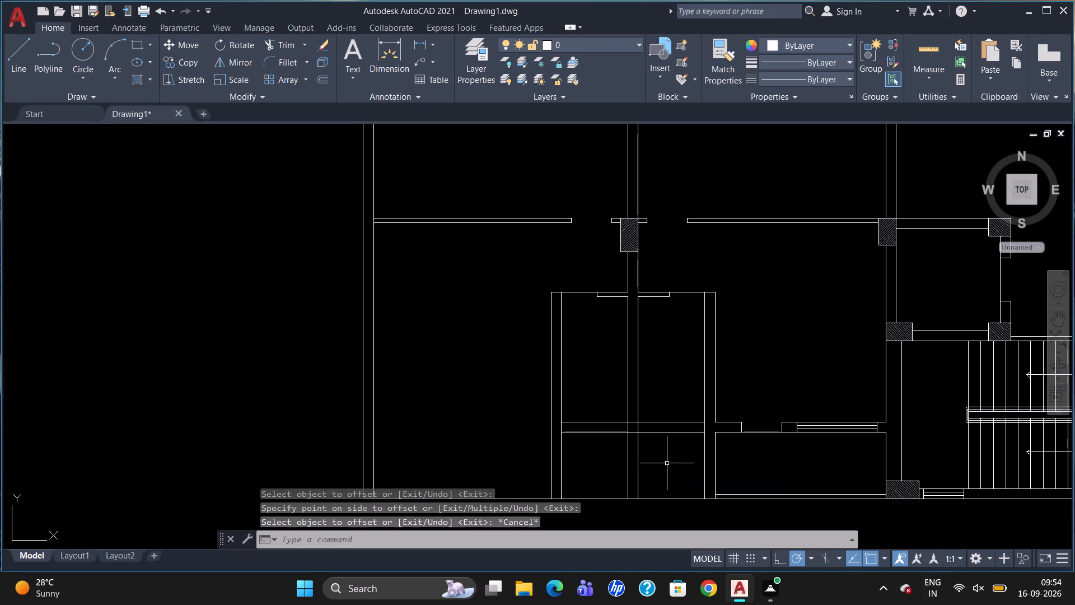
Copy the hatched column north of the twin rooms to where the central partition's eastern line meets the new southern wall's outer line.
click(622, 251)
text(CO)
key(Return)
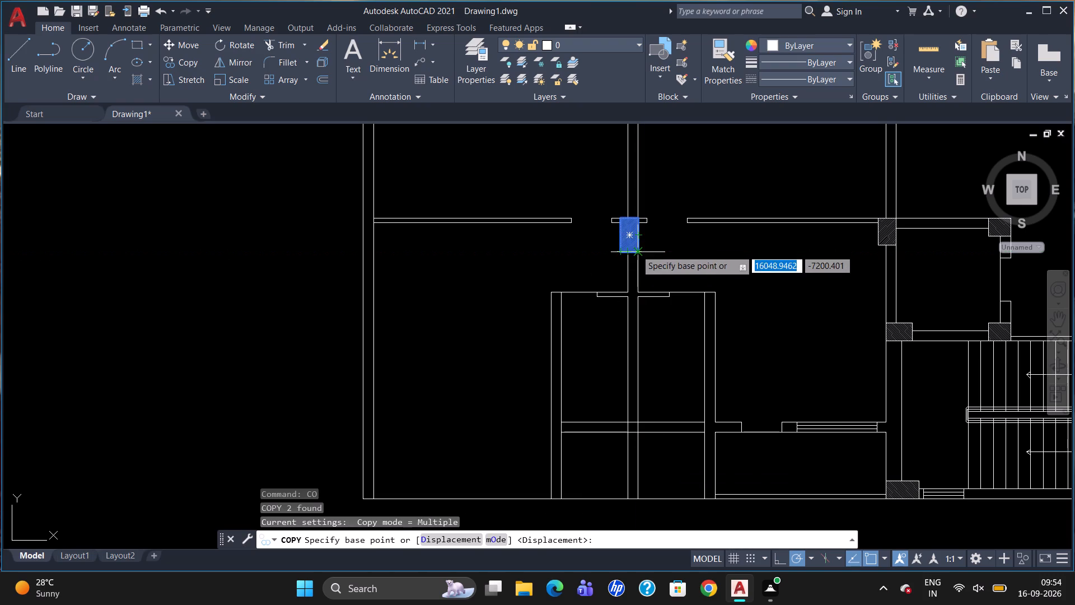
drag(636, 250, 638, 255)
scroll(641, 437, up, 2)
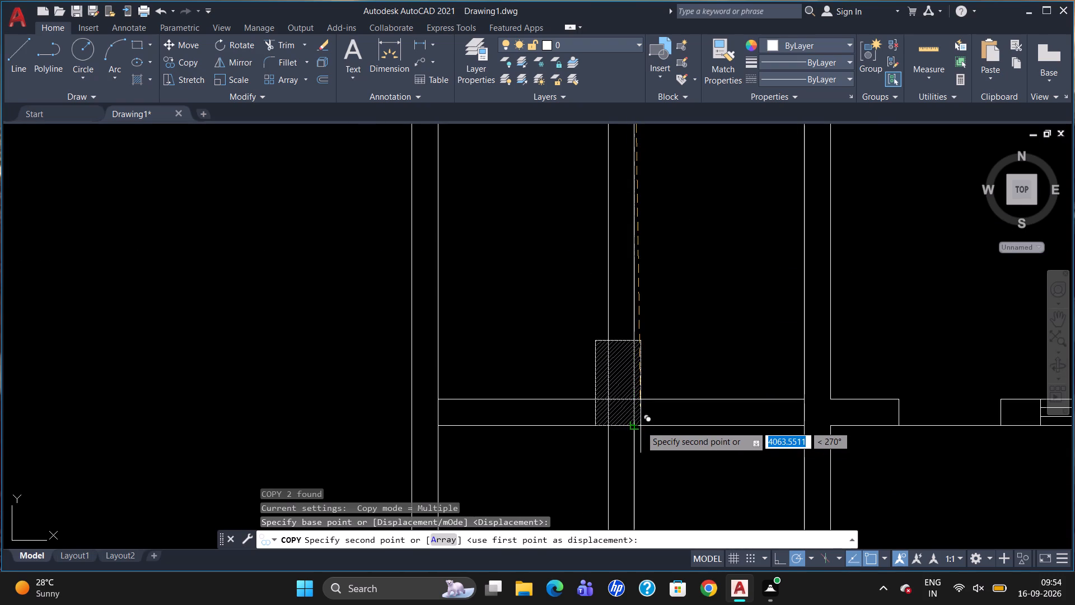
click(633, 426)
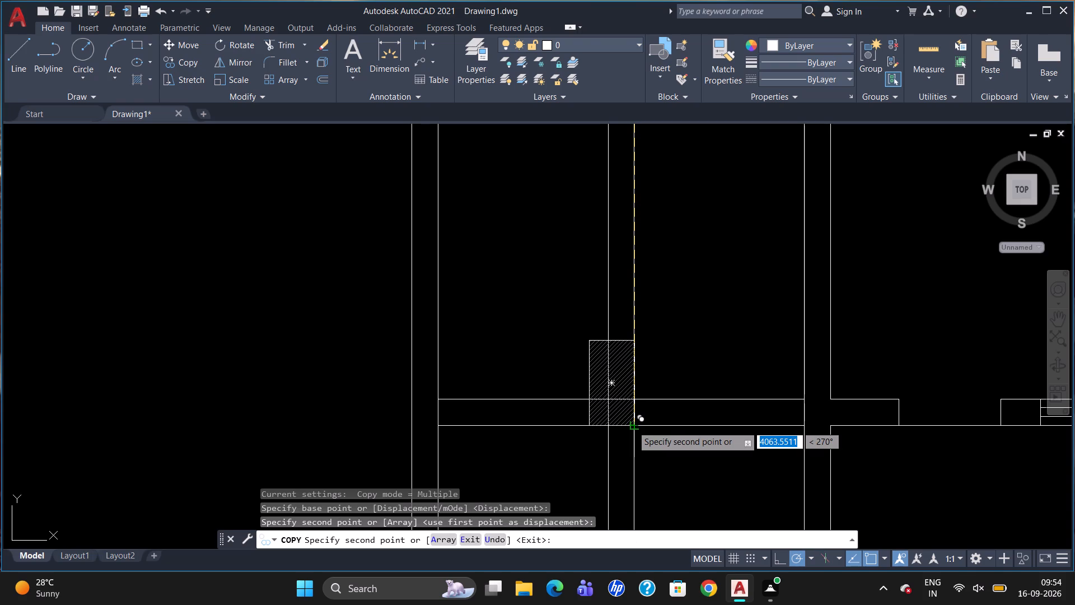
key(Escape)
Break the central partition's western line at the southern and northern edges of the copied hatched column.
text(BR)
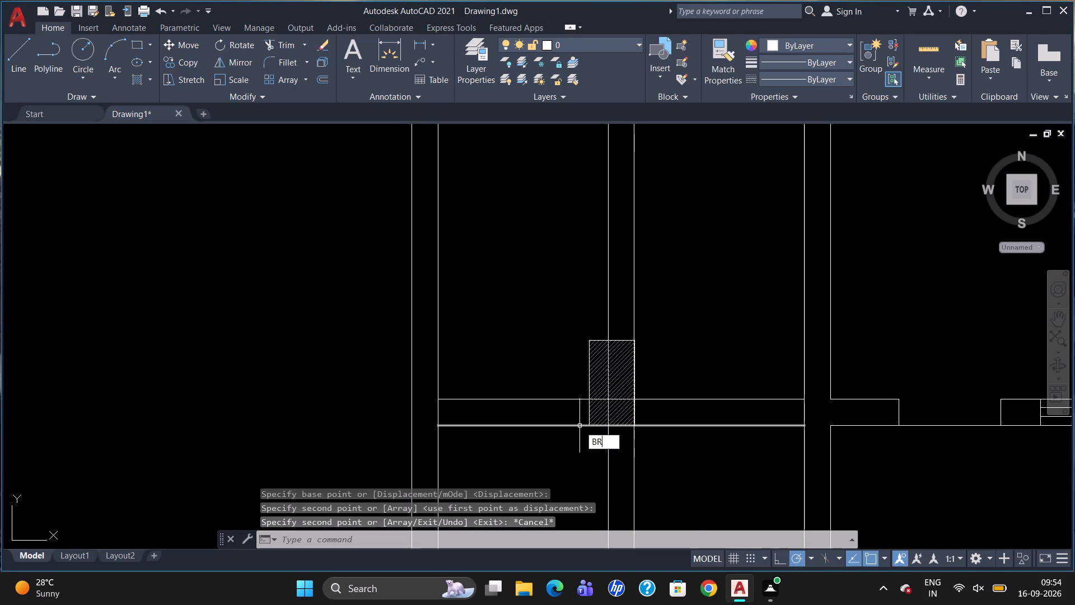
click(596, 463)
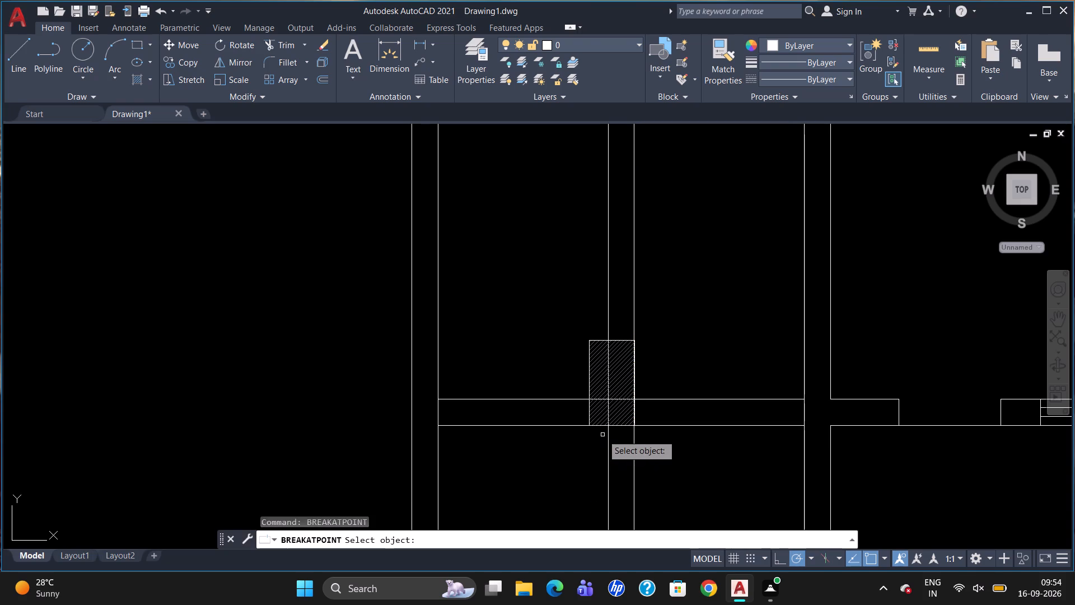
click(607, 434)
drag(608, 425, 611, 434)
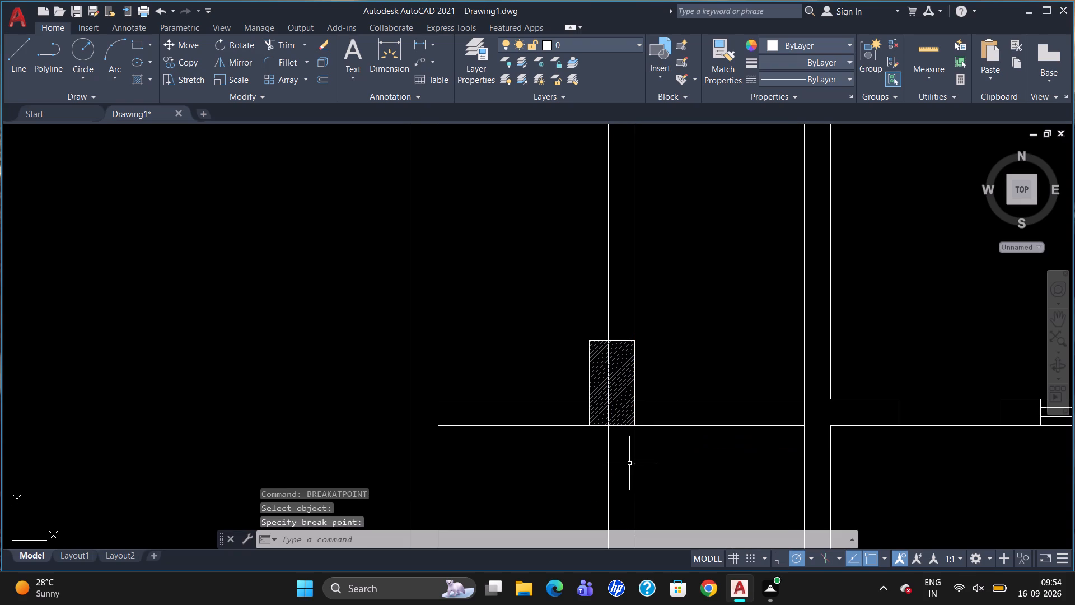
text(BR)
click(652, 502)
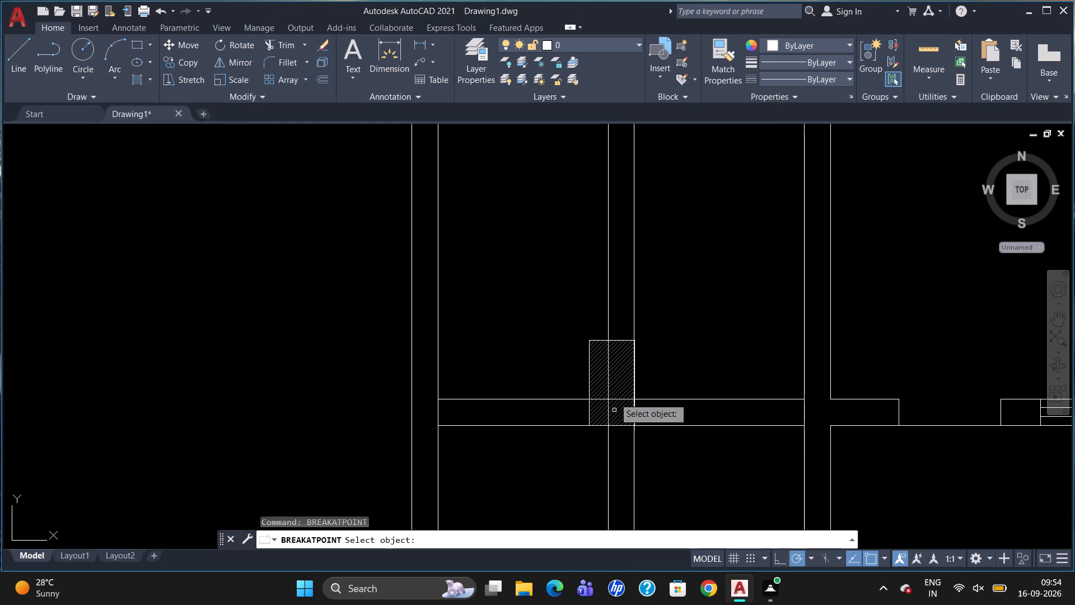
click(609, 325)
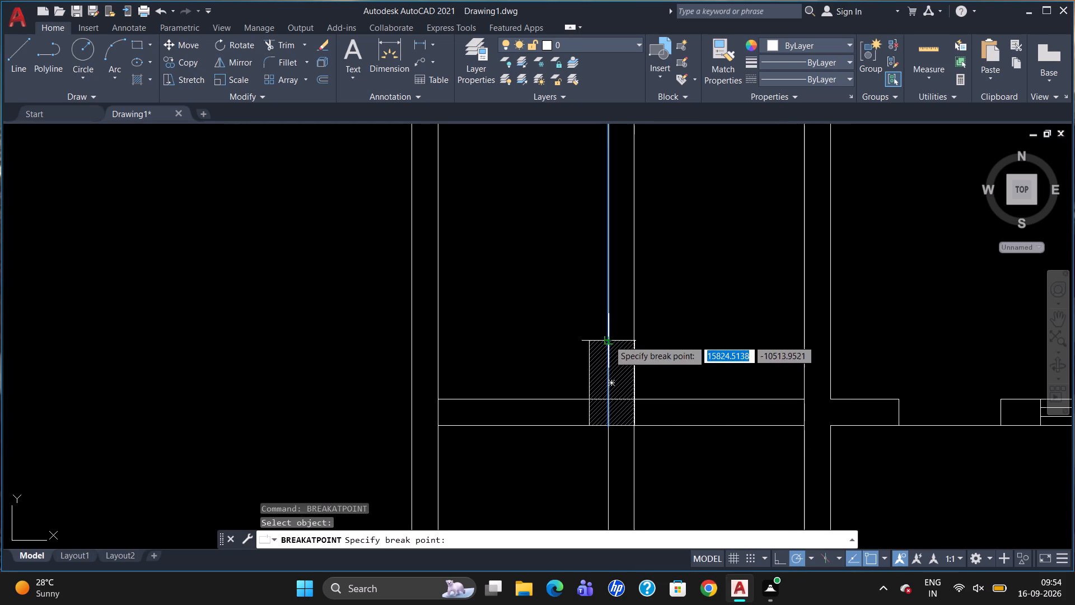
click(609, 340)
Break the southern wall's inner line at the eastern and western edges of the hatched column.
text(BR)
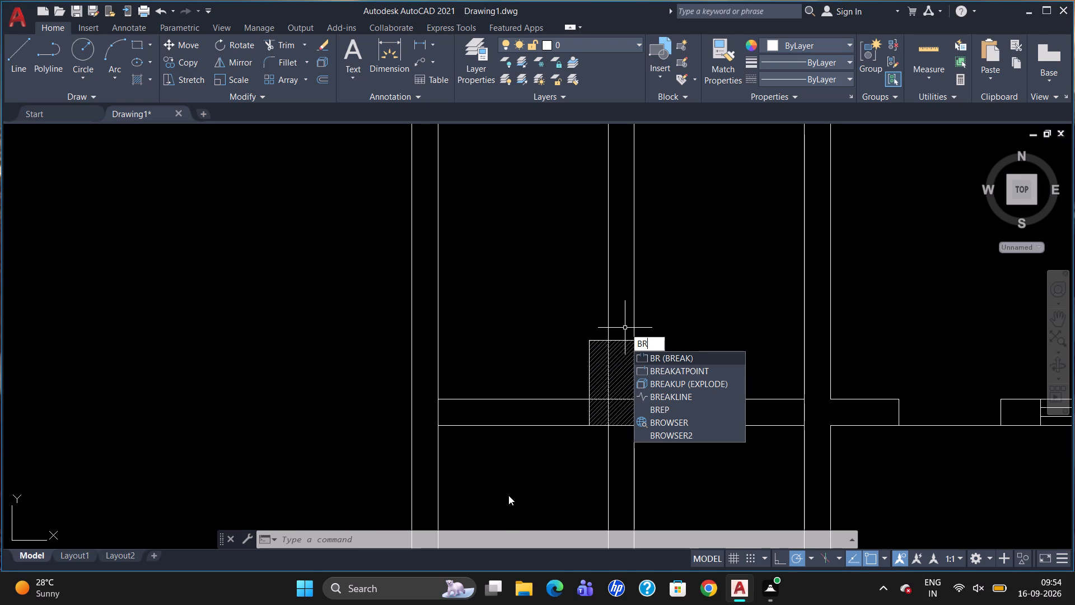
click(657, 371)
click(648, 400)
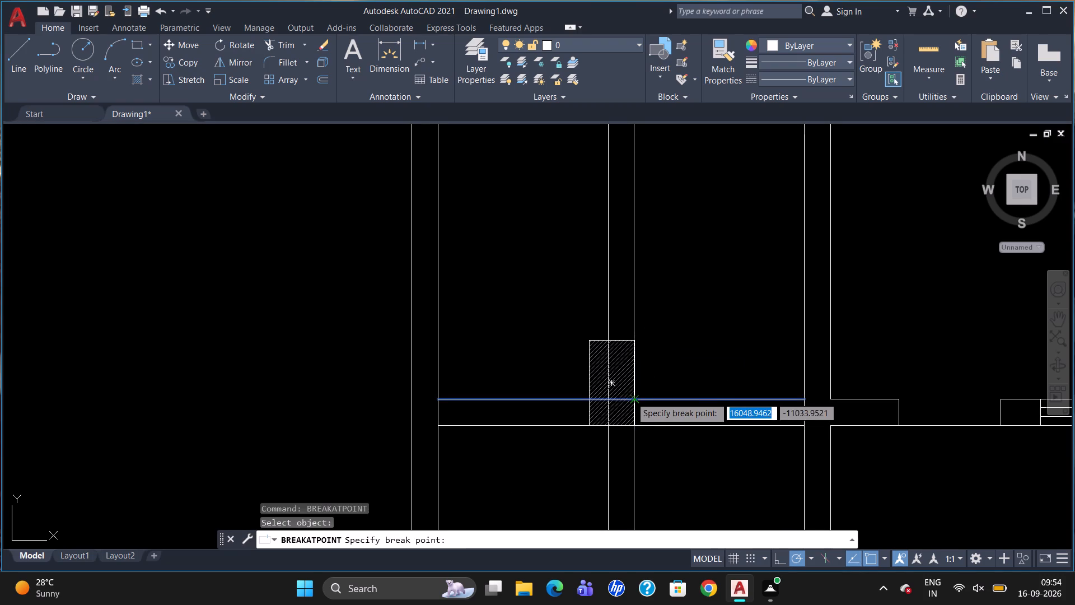
click(632, 397)
text(BR)
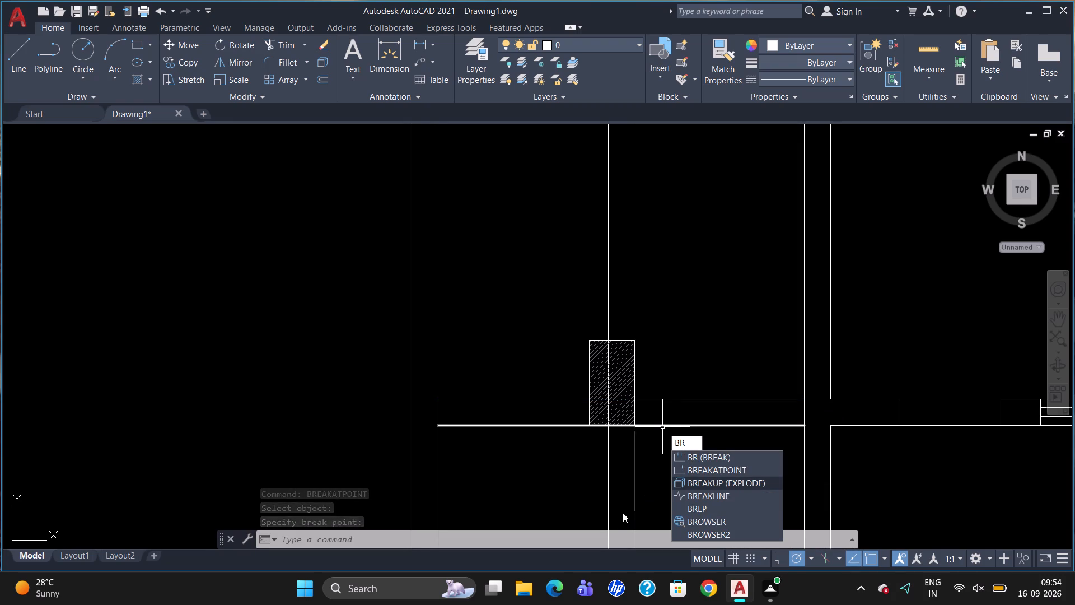
click(688, 467)
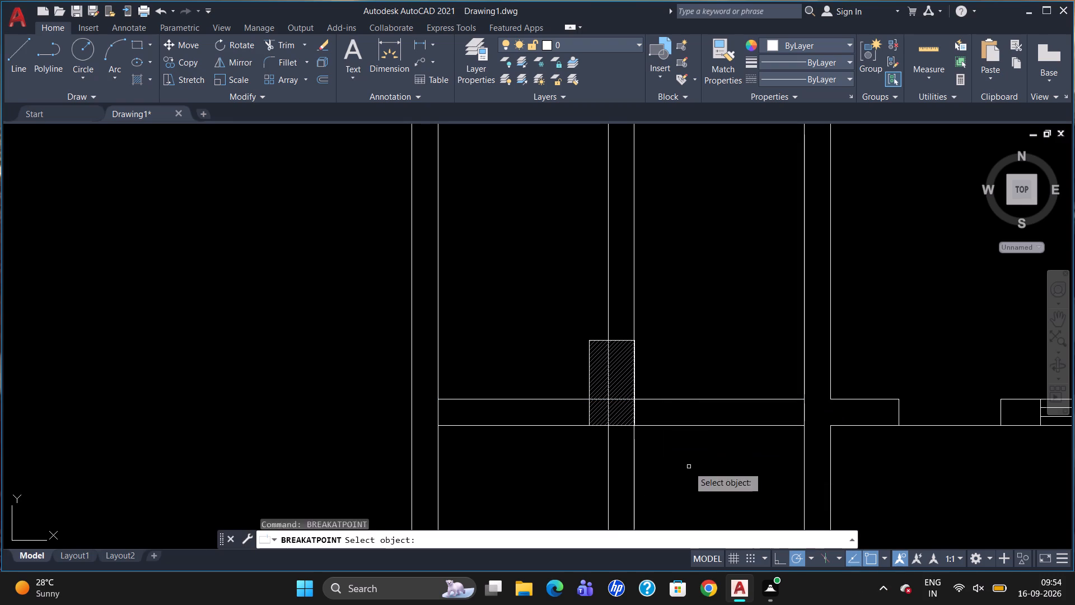
click(577, 401)
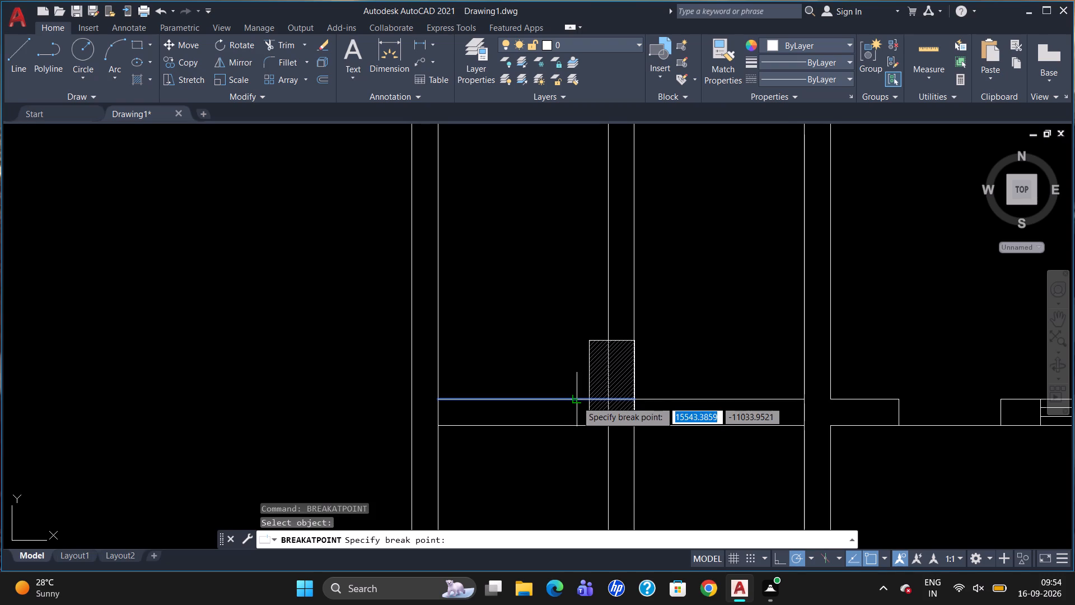
click(589, 395)
Delete the partition and wall line segments that cross the hatched column.
scroll(606, 404, up, 5)
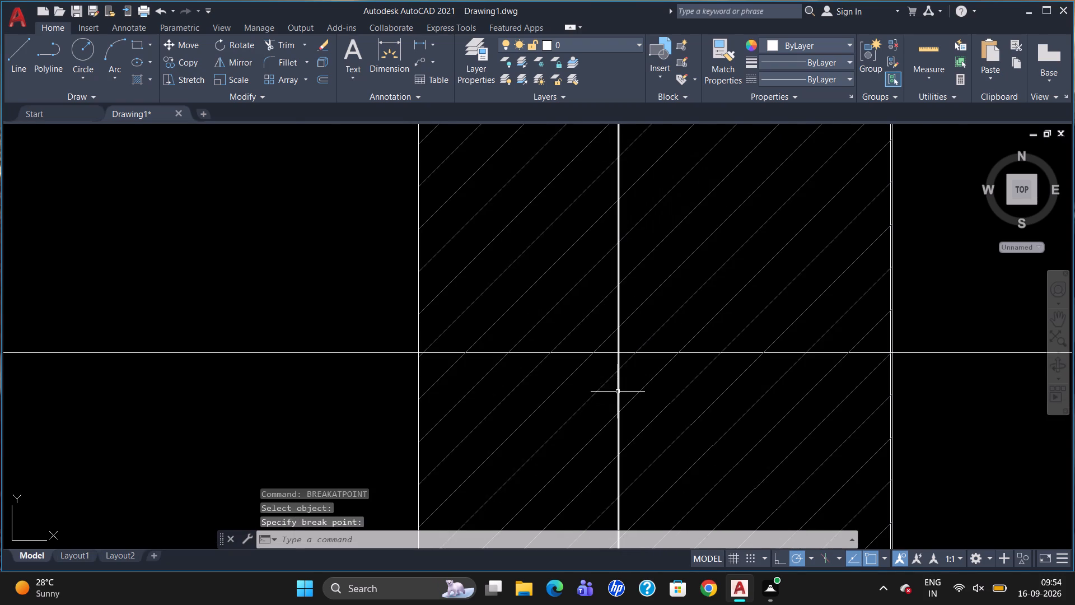
click(617, 387)
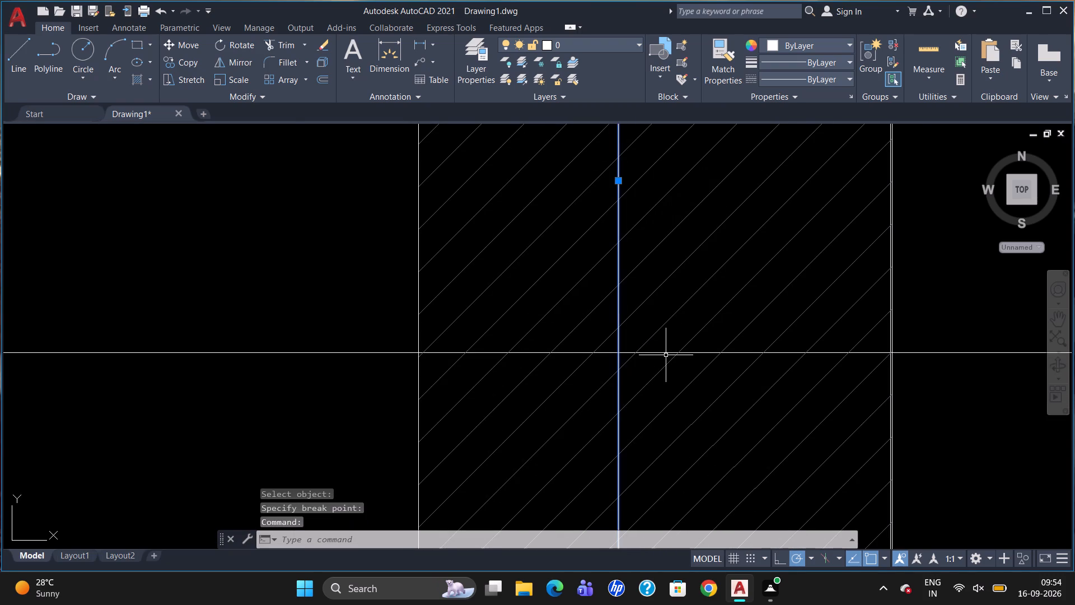
click(667, 352)
key(Delete)
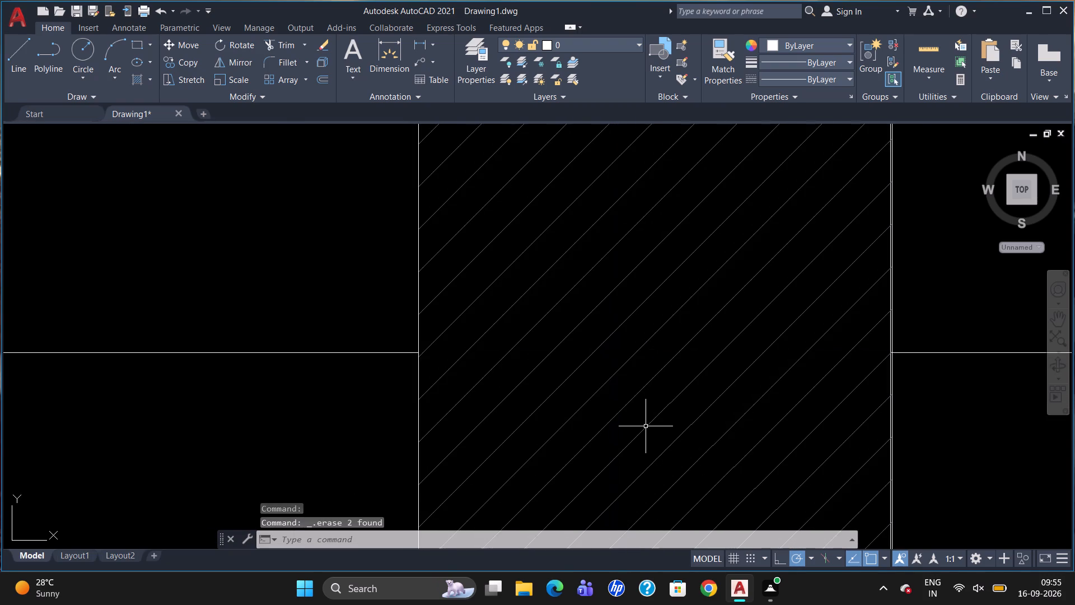
Move the hatched column so its southeast corner sits where the partition's eastern line meets the southern wall's outer line.
scroll(621, 322, down, 4)
scroll(670, 381, up, 2)
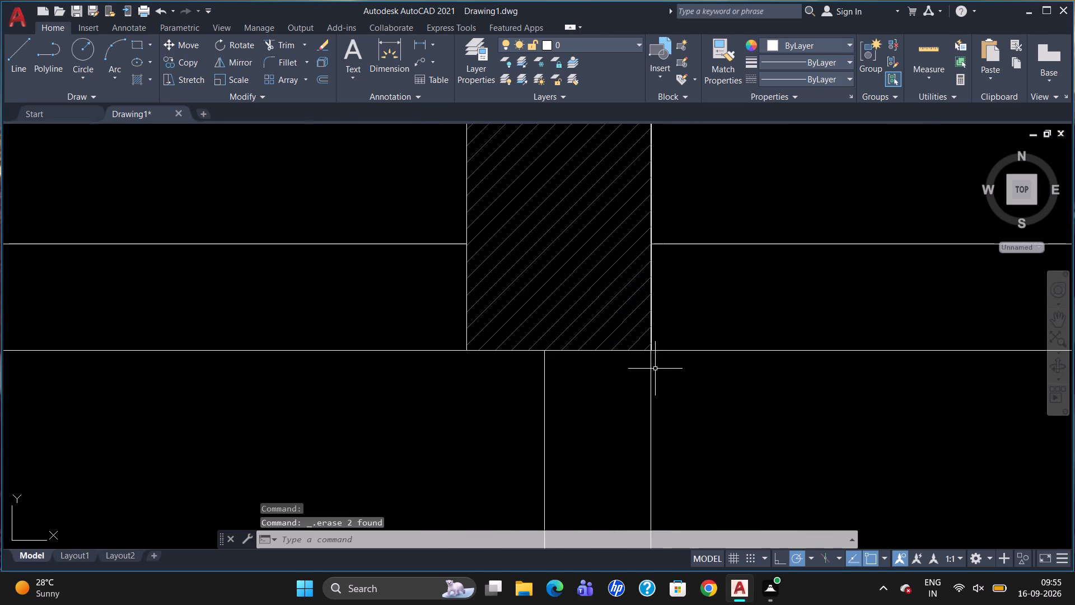
scroll(659, 322, up, 2)
click(640, 337)
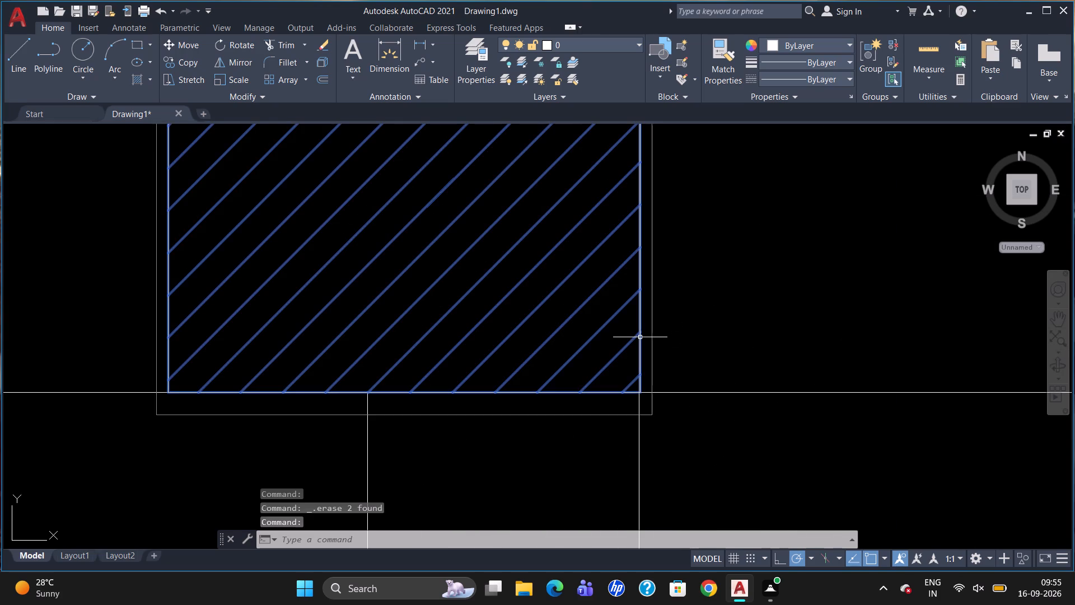
key(m)
key(Return)
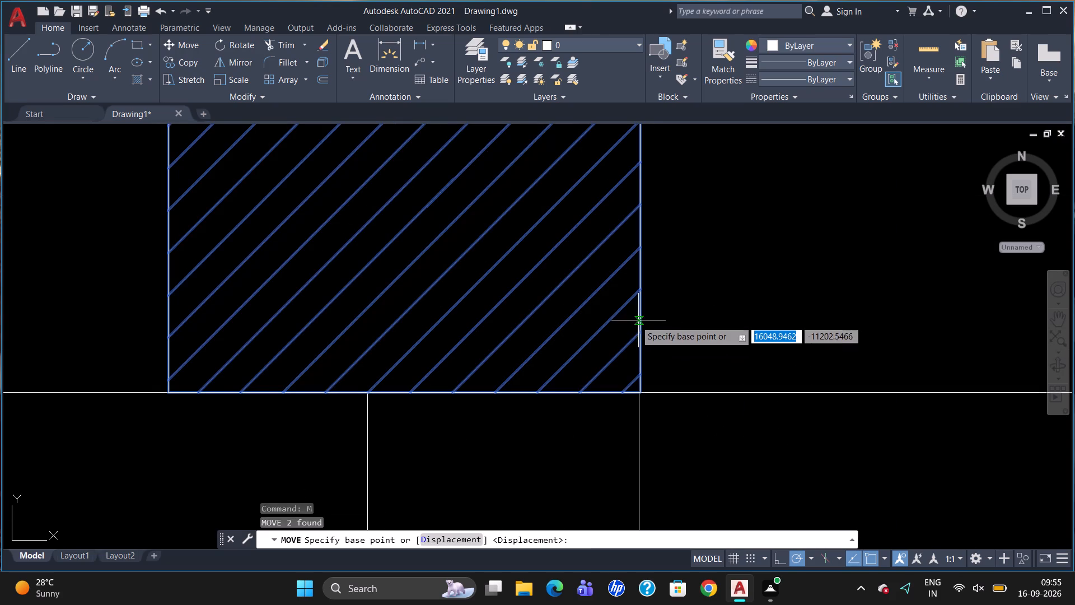
scroll(611, 358, up, 4)
scroll(642, 313, down, 2)
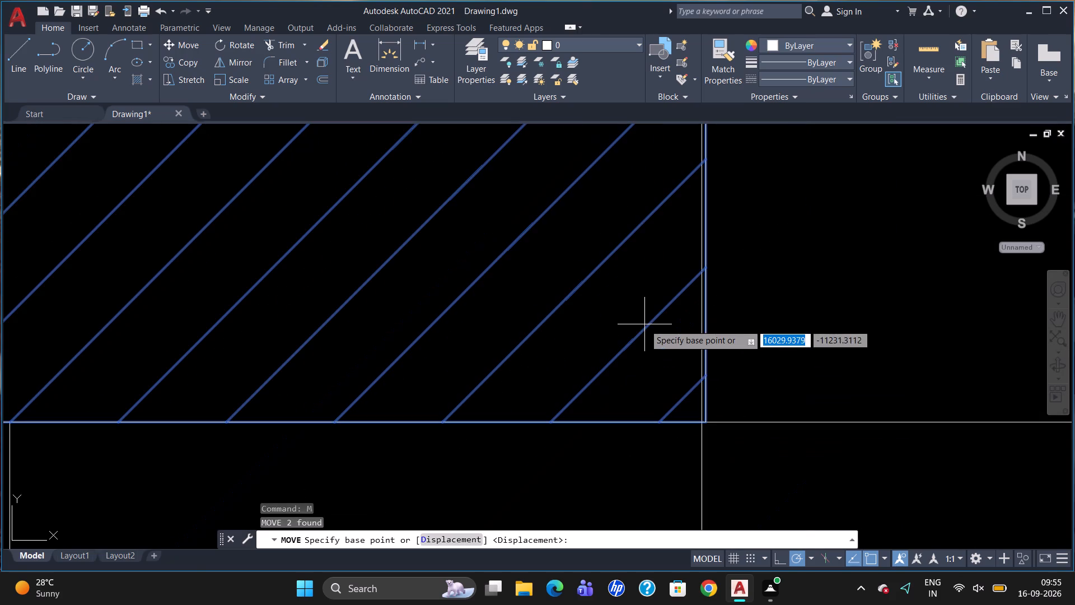
click(706, 422)
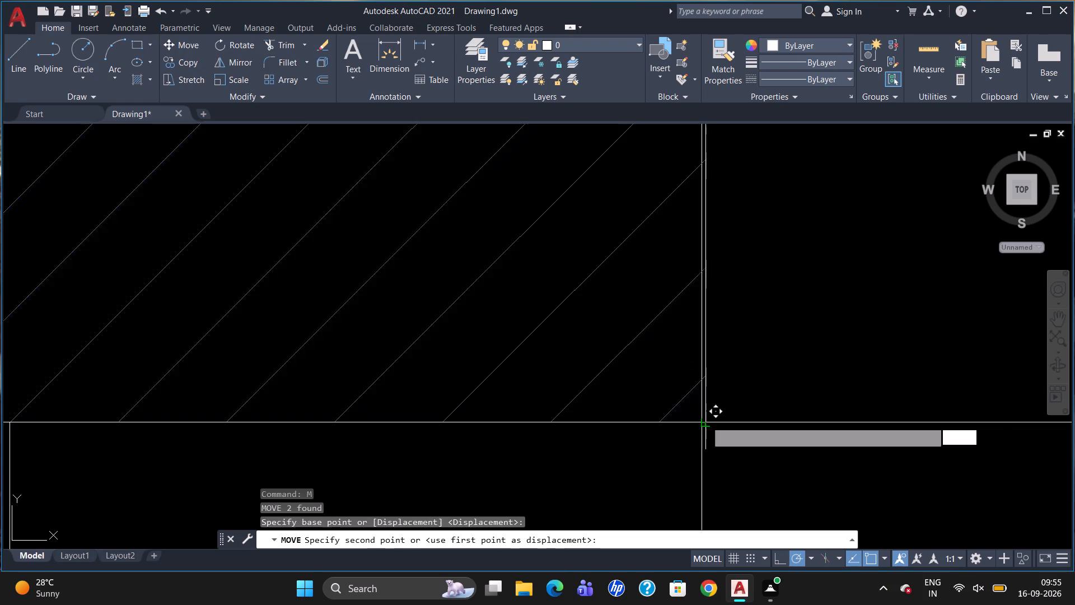
click(702, 422)
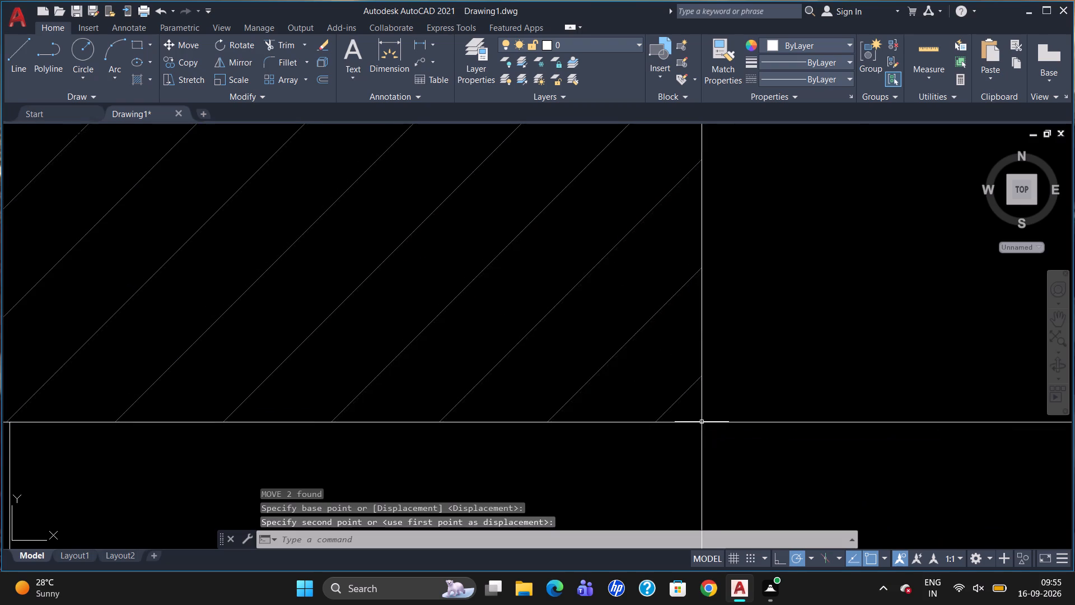
Draw a 100 by 400 projection south of the southern wall, starting 1000 west of the eastern side wall's inner line.
scroll(698, 440, down, 7)
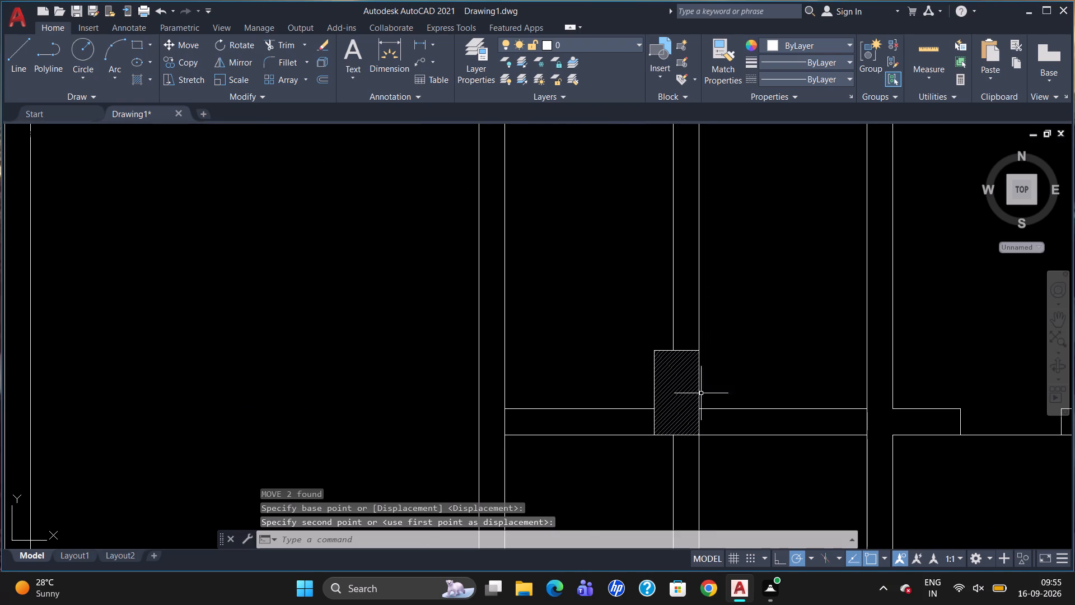
scroll(662, 346, down, 2)
scroll(675, 413, up, 1)
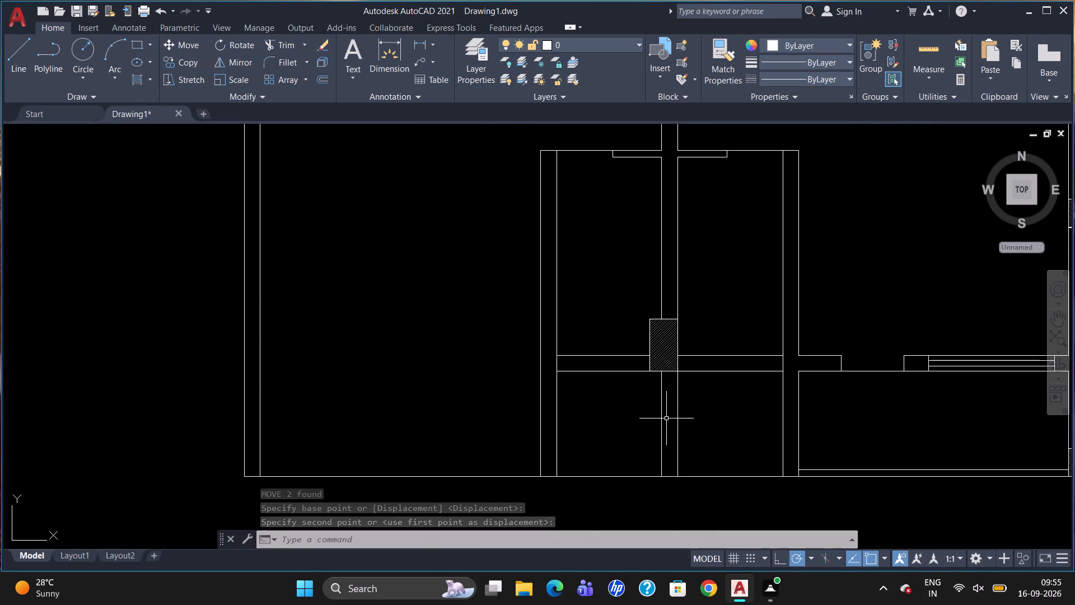
scroll(625, 398, down, 2)
scroll(697, 395, up, 2)
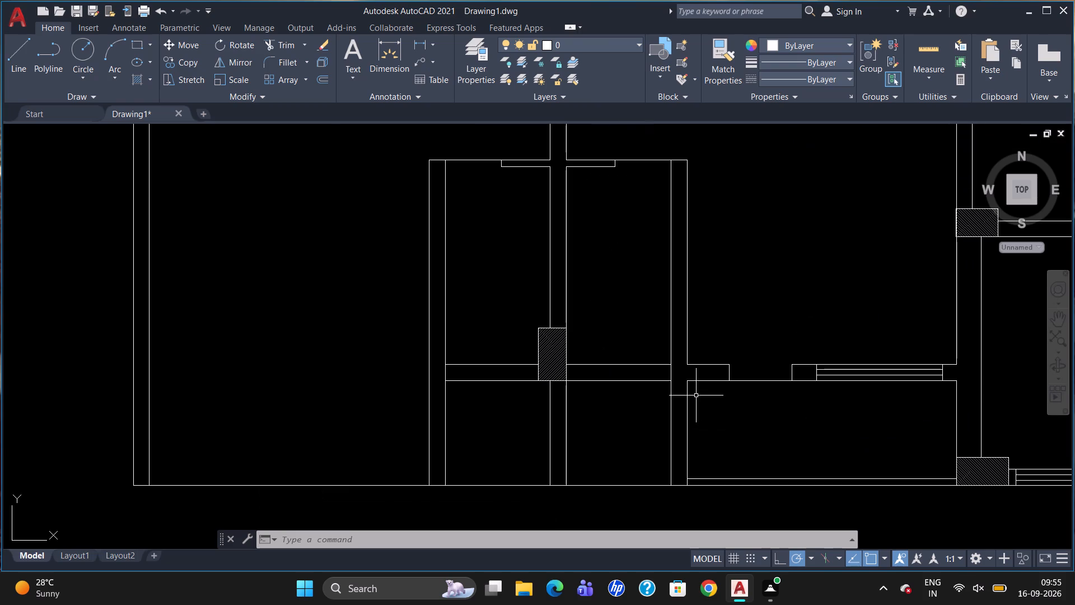
key(l)
key(Return)
text(TK)
key(Return)
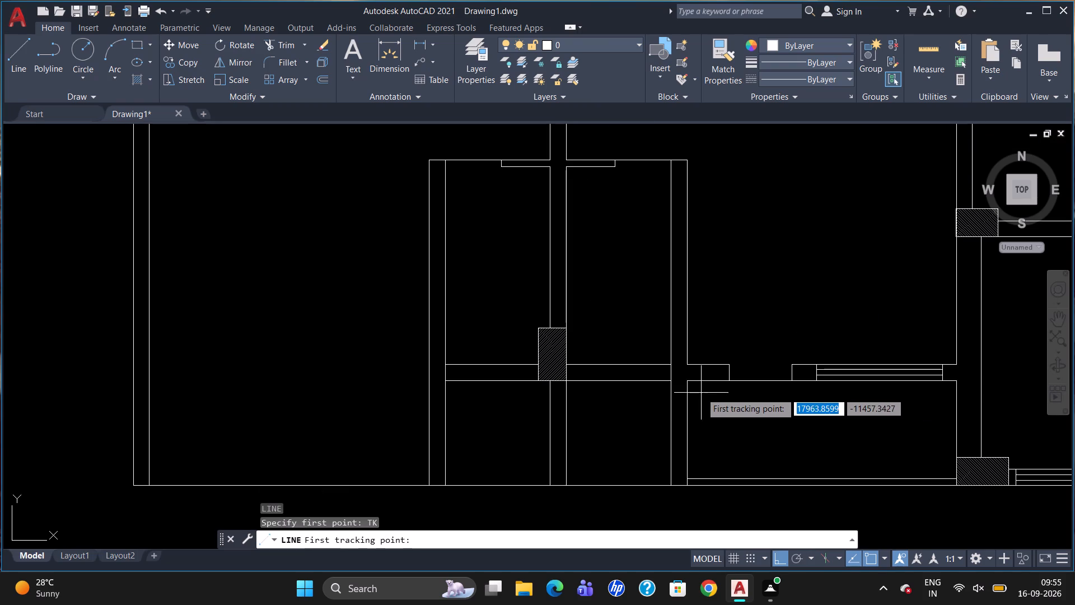
click(670, 385)
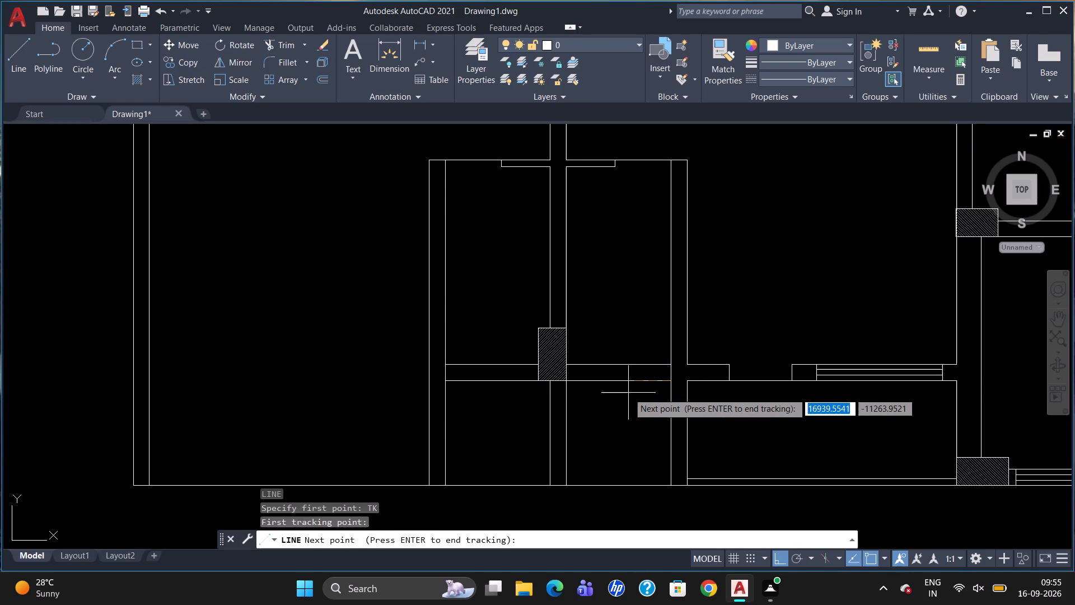
text(100)
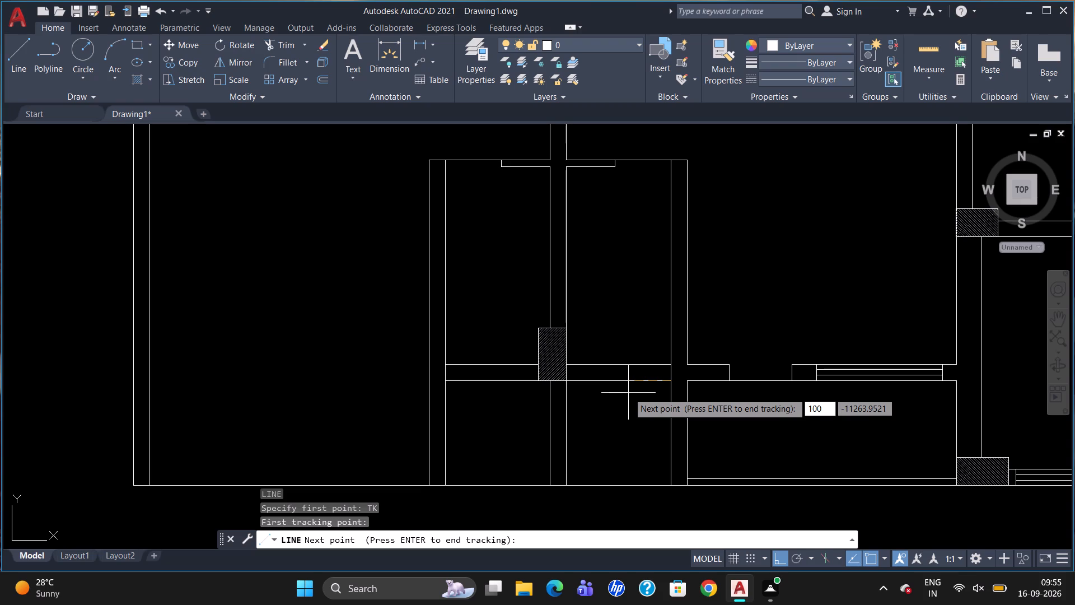
key(0)
key(Return)
key(Return)
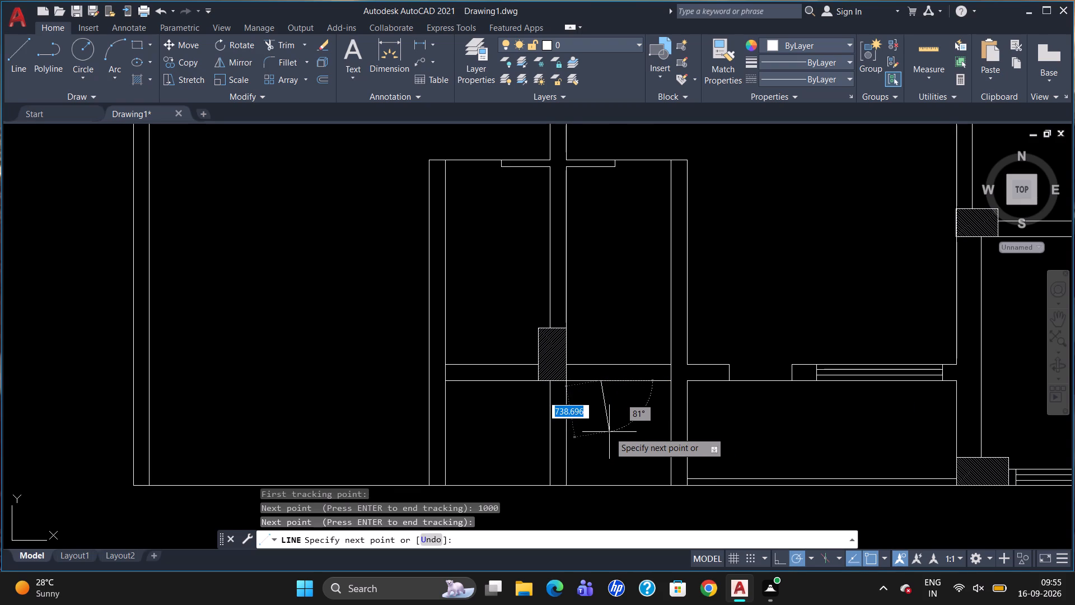
text(400)
key(Return)
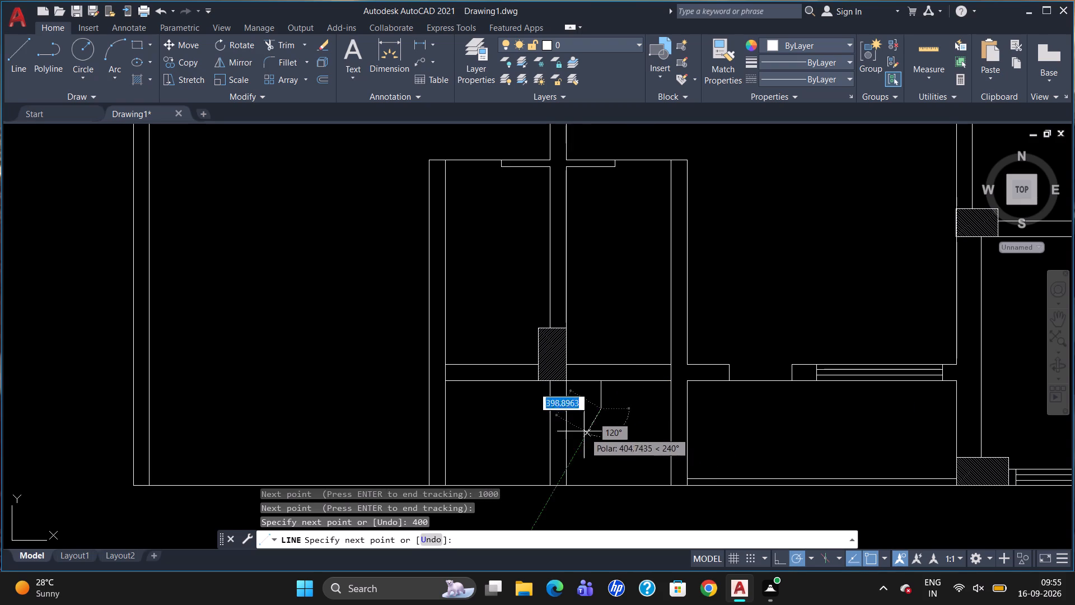
text(100)
key(Return)
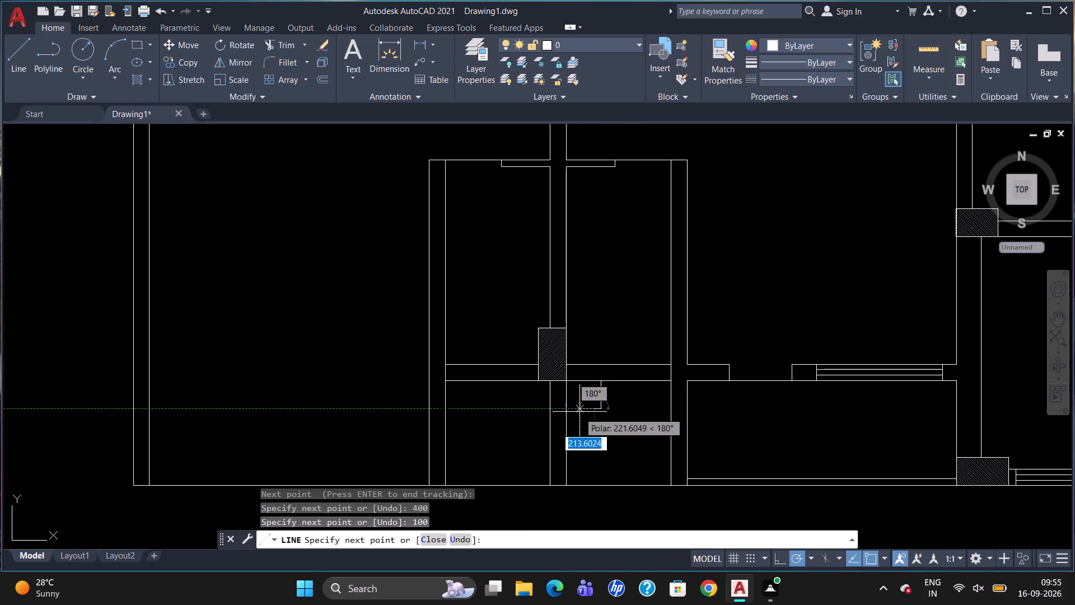
click(590, 381)
key(Escape)
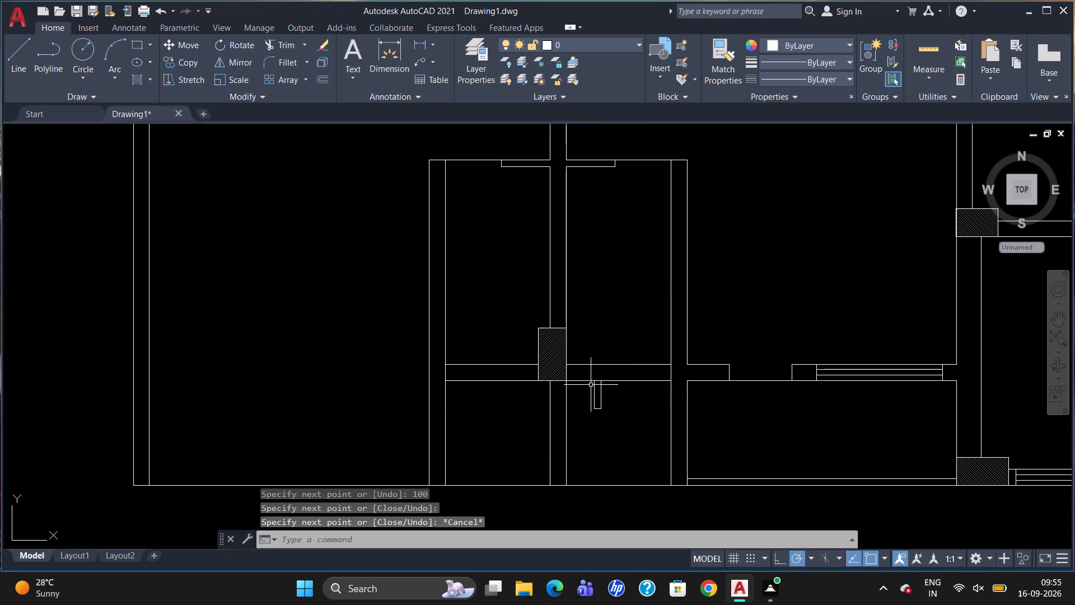
Draw a 100 by 400 projection south of the southern wall, starting 850 east of the western side wall's inner line.
key(l)
key(Return)
text(TK)
key(Return)
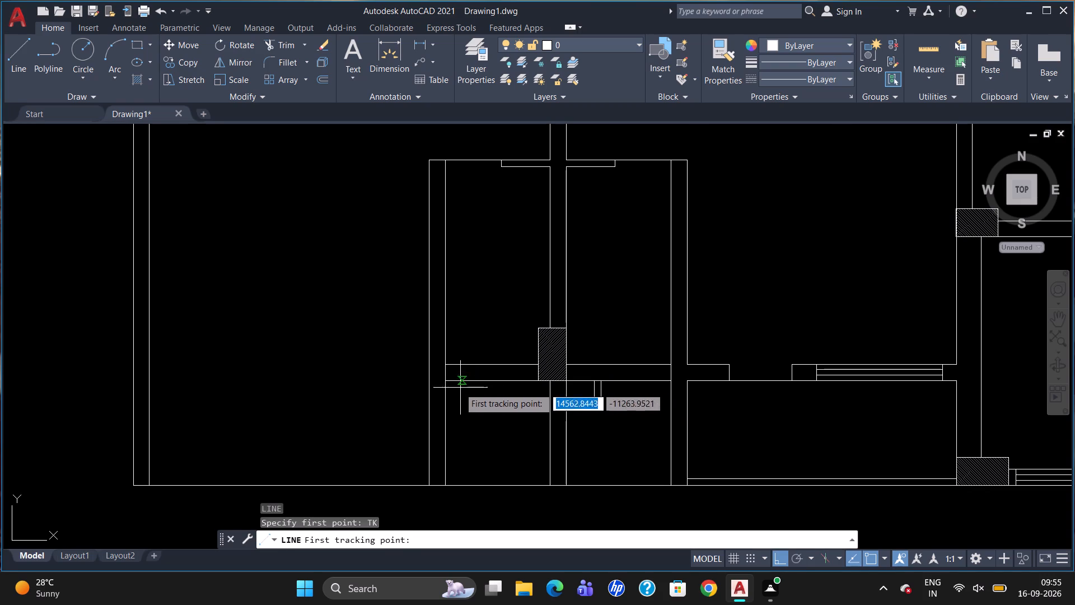
click(449, 383)
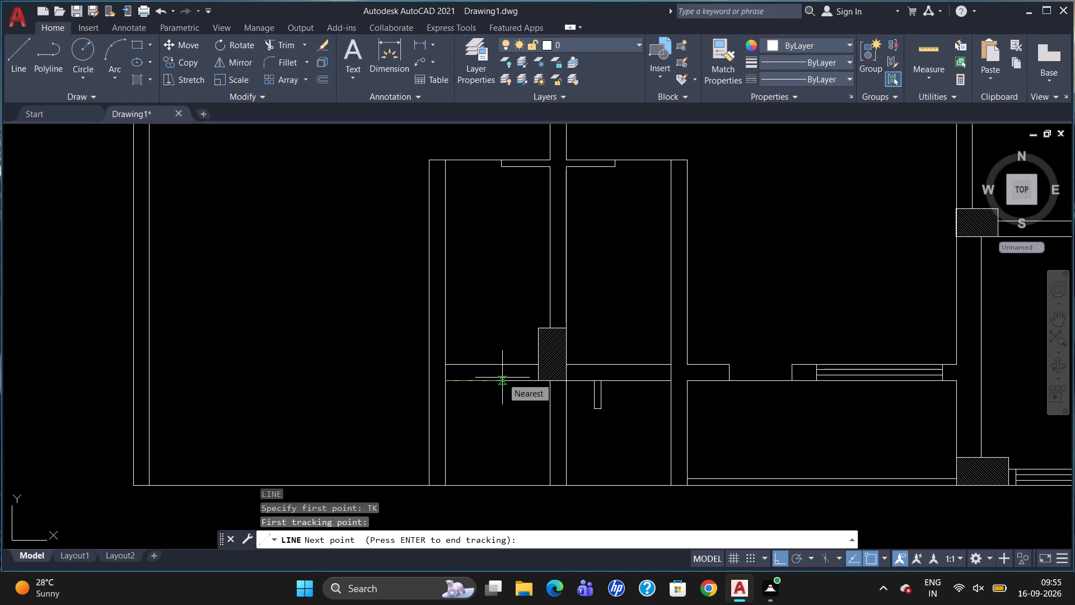
text(850)
key(Return)
key(Return)
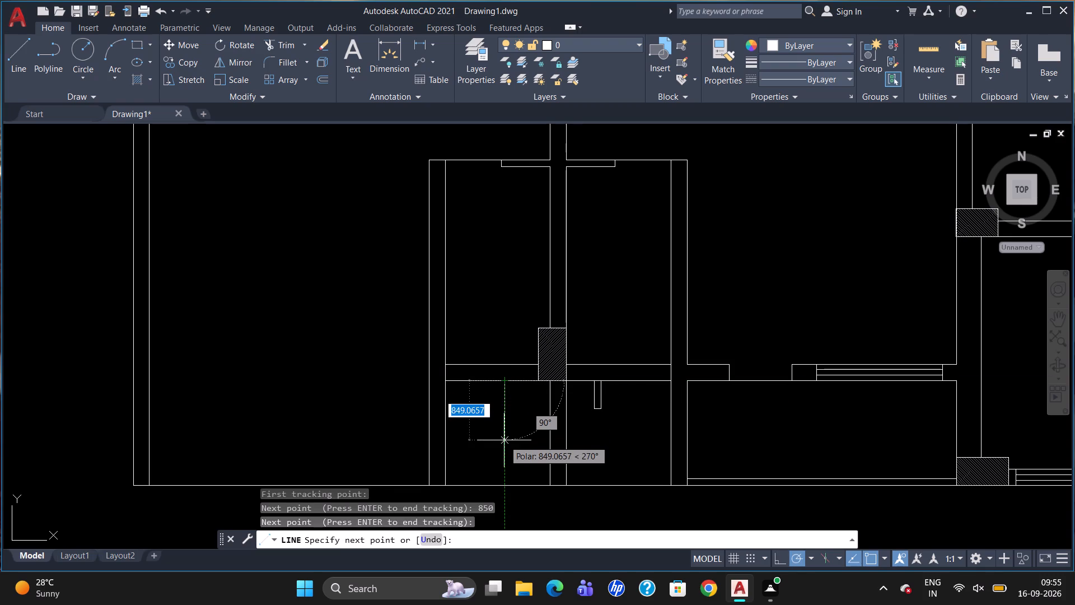
text(400)
key(Return)
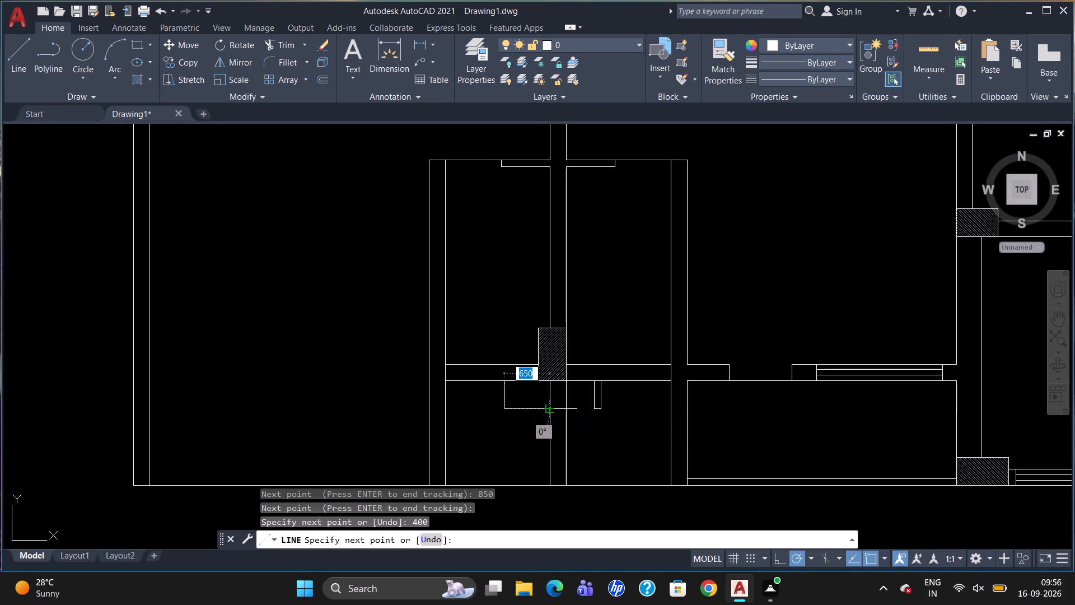
text(10)
key(0)
key(Return)
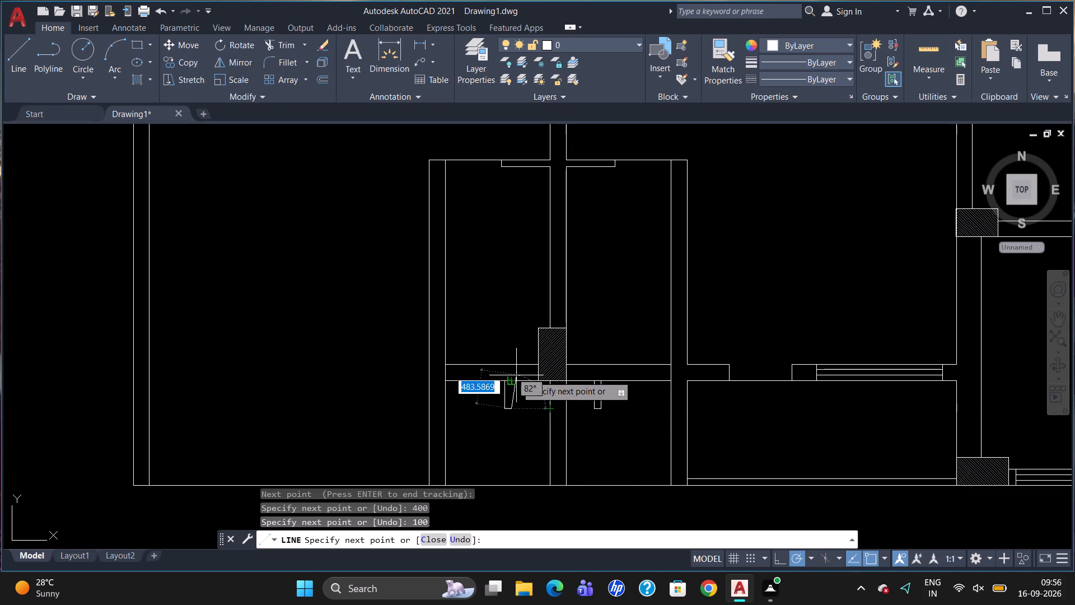
click(510, 381)
key(Escape)
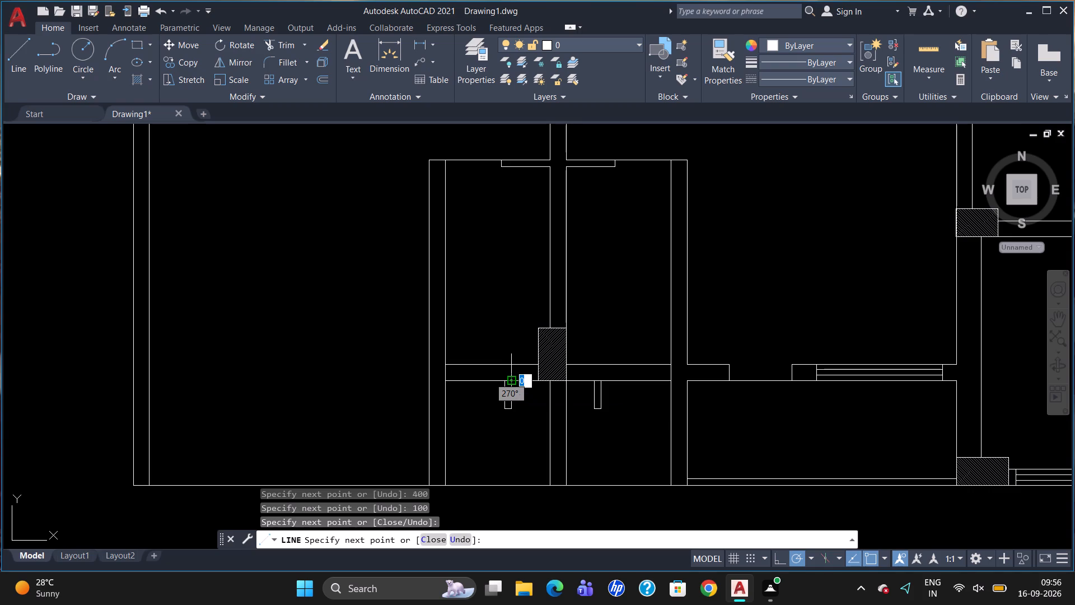
Remove the partition lines south of the southern wall and the southernmost boundary line between the two side walls.
text(TR)
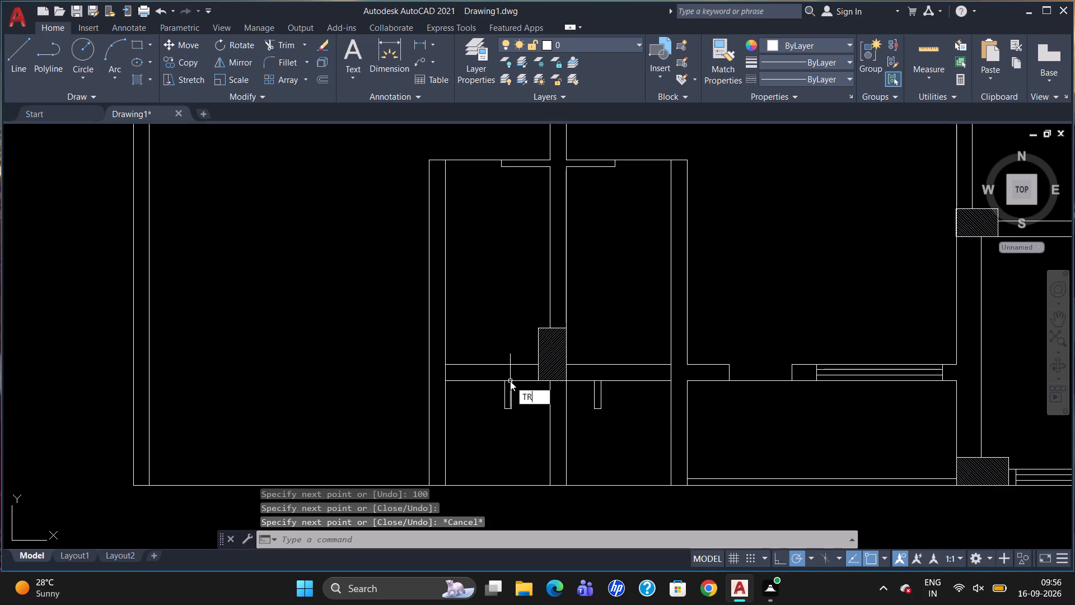
key(Return)
key(Return)
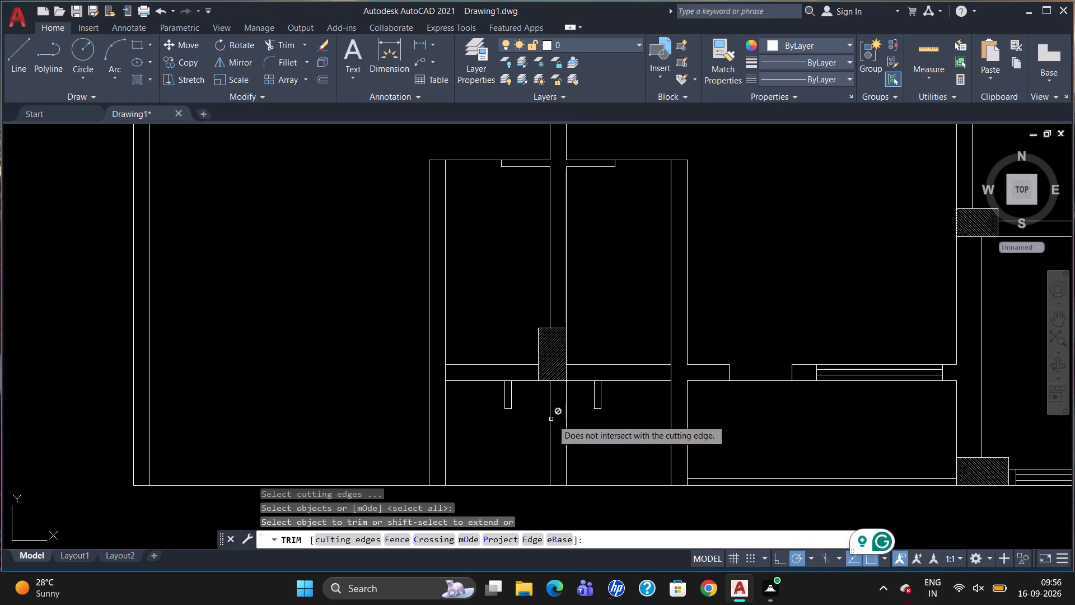
click(565, 434)
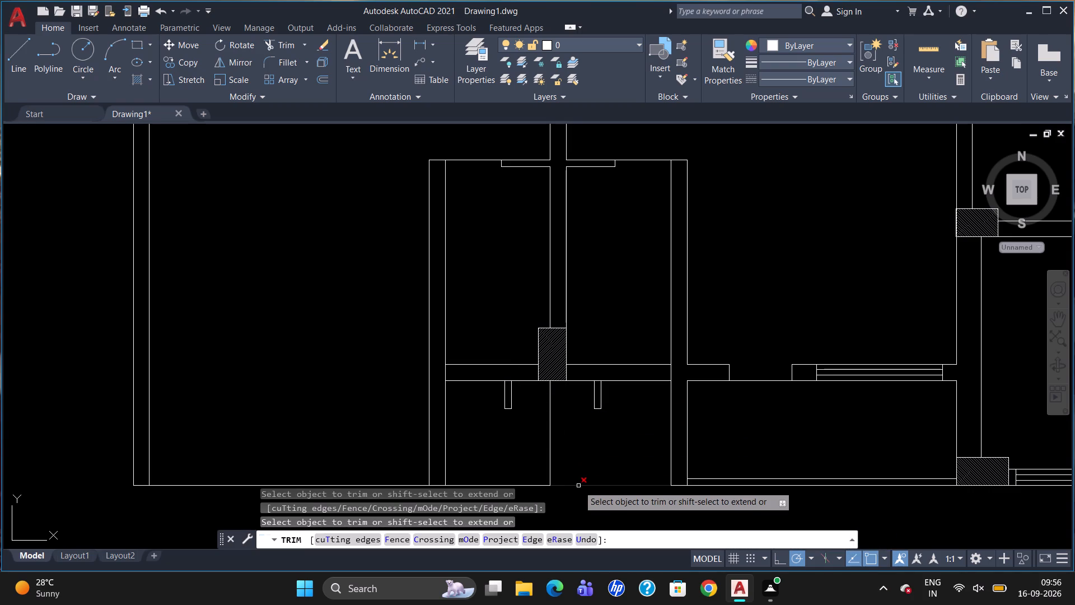
click(579, 486)
click(535, 485)
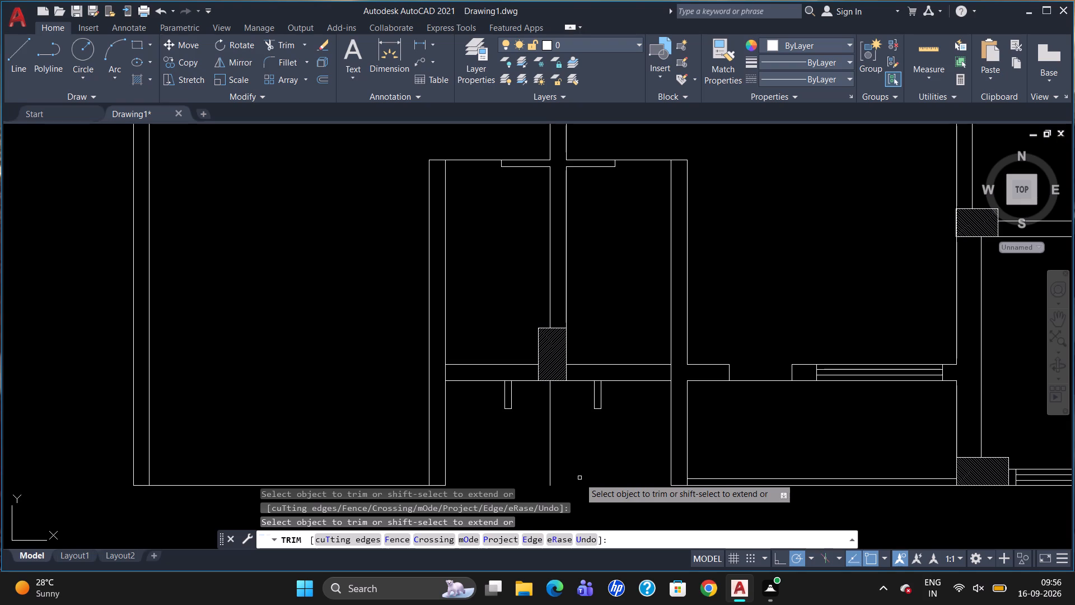
key(Escape)
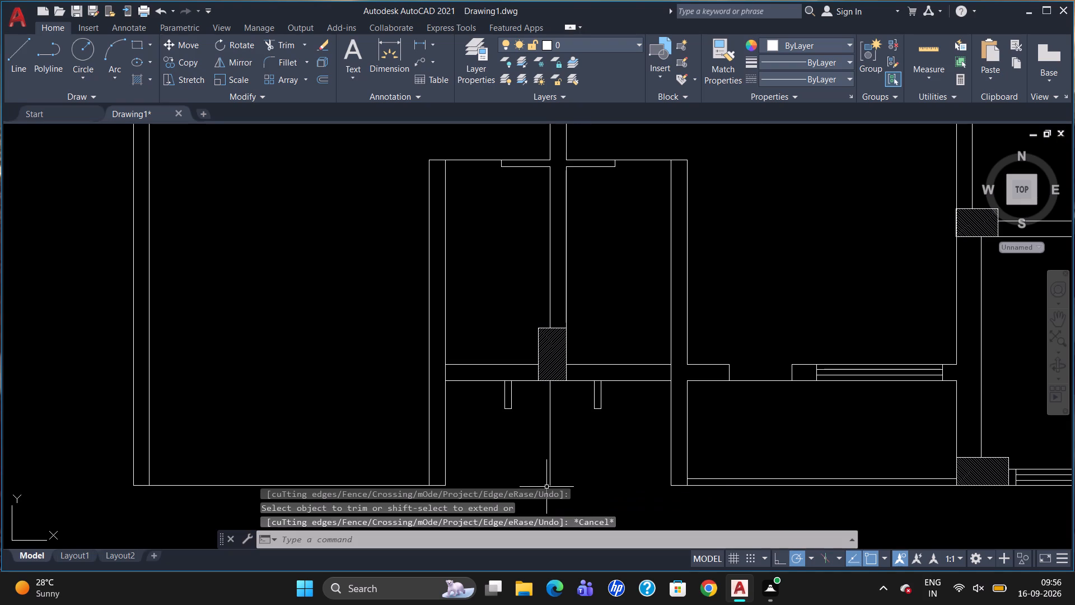
click(551, 439)
key(Delete)
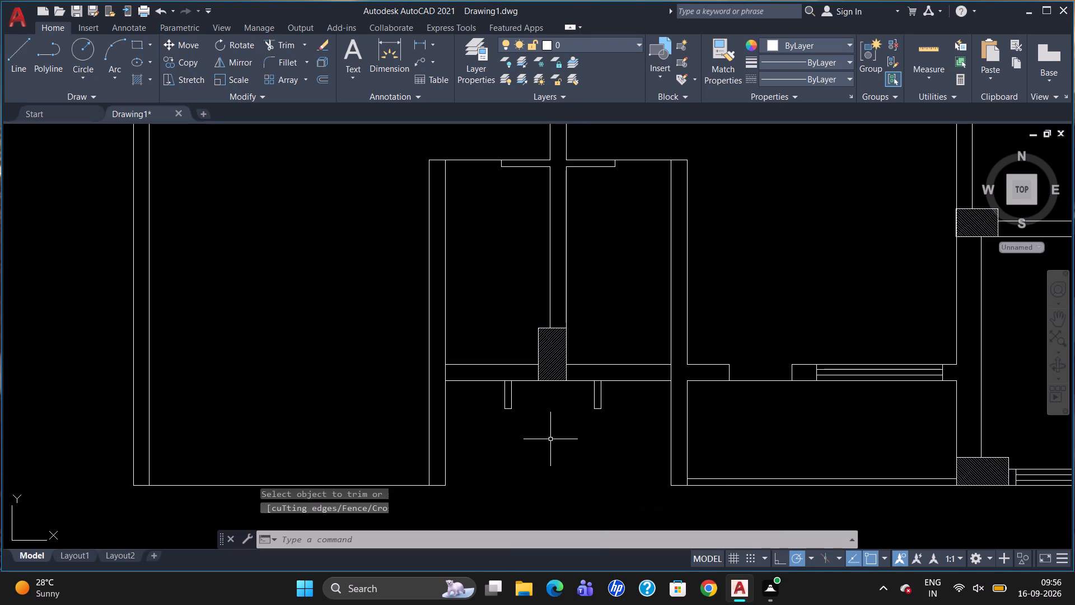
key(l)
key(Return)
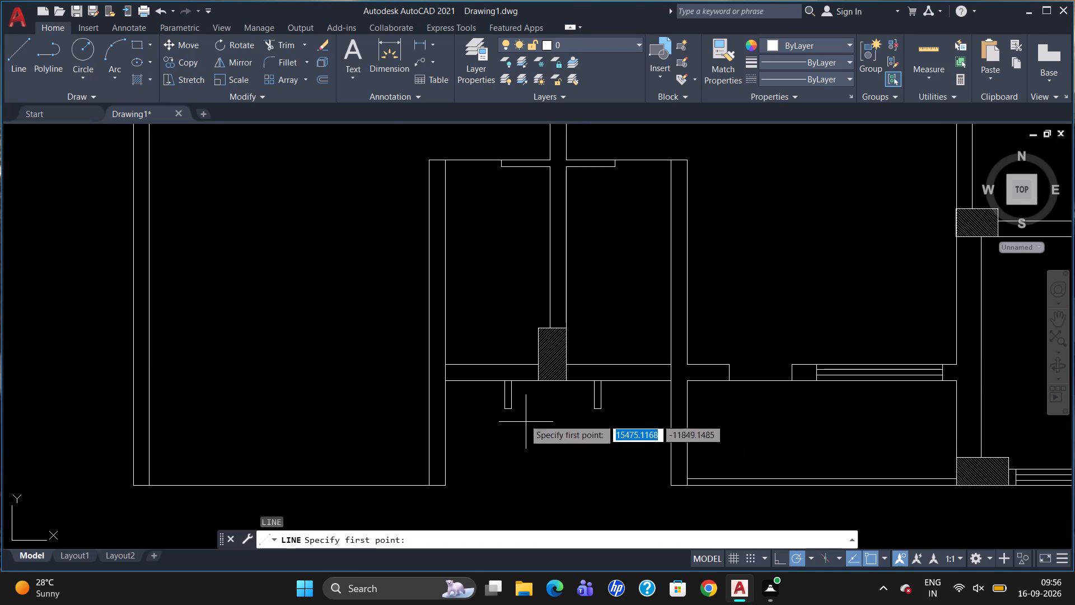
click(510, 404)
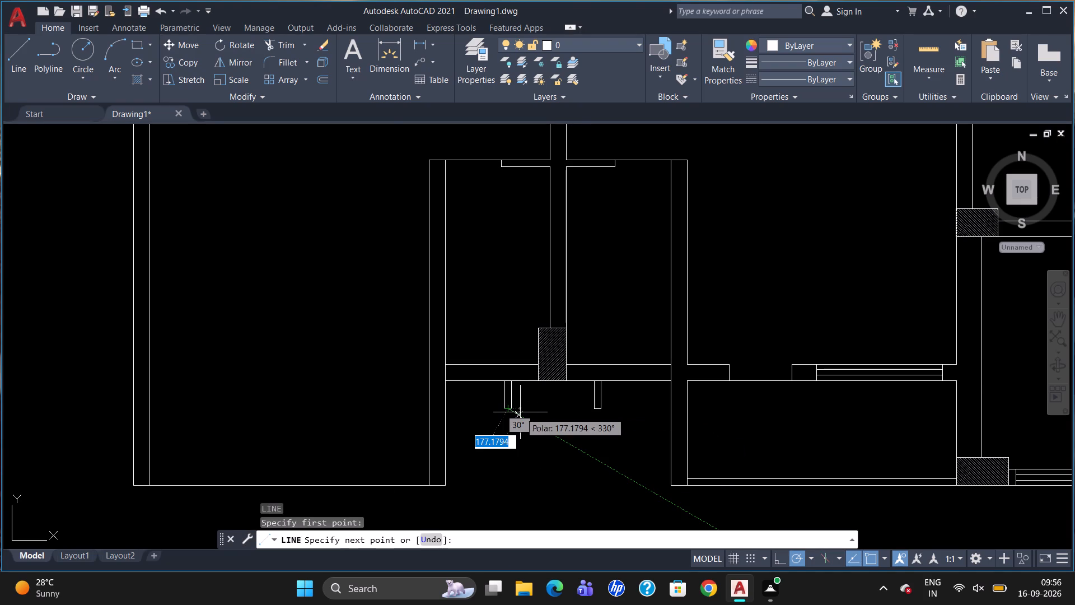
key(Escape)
Draw a line joining the facing southern corners of the two wall projections.
scroll(534, 420, up, 2)
key(l)
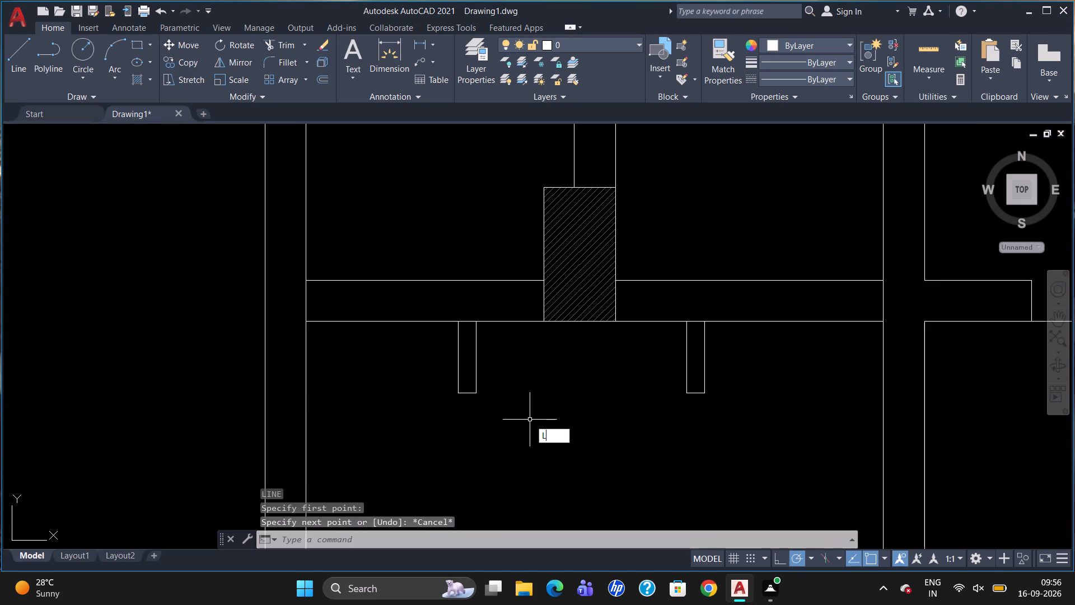
key(Return)
drag(480, 395, 485, 397)
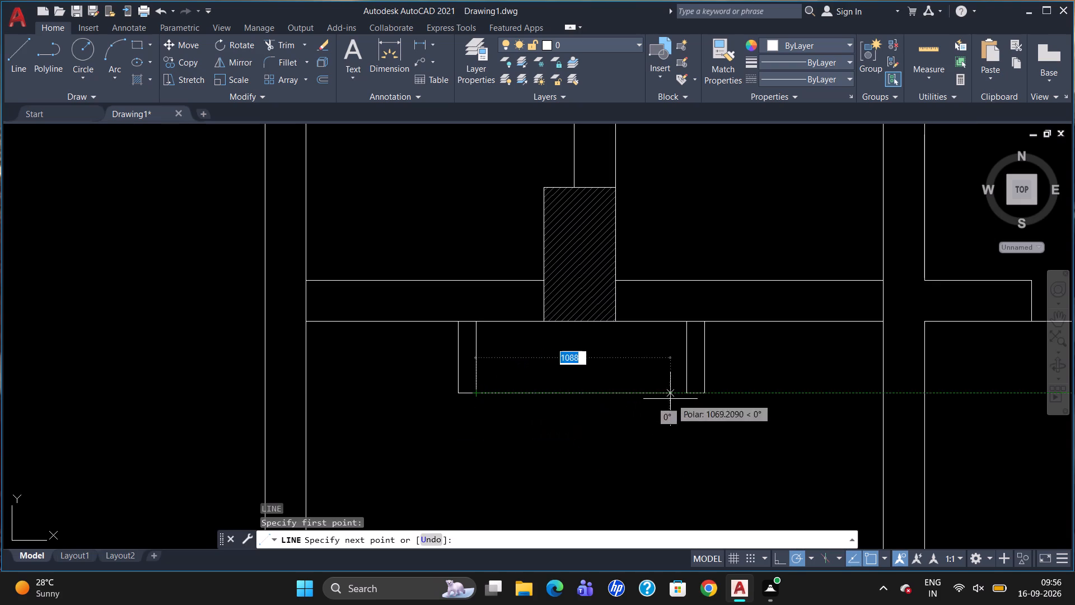
click(685, 393)
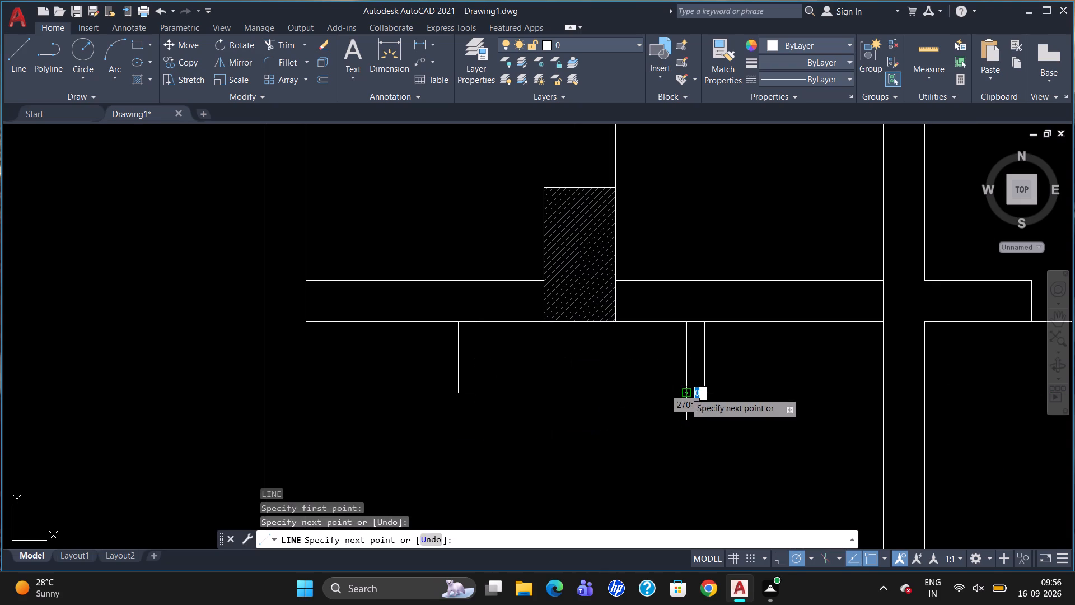
key(Escape)
Offset the line joining the two projections 100 to the north.
key(o)
key(Return)
text(100)
key(Return)
click(622, 392)
click(623, 376)
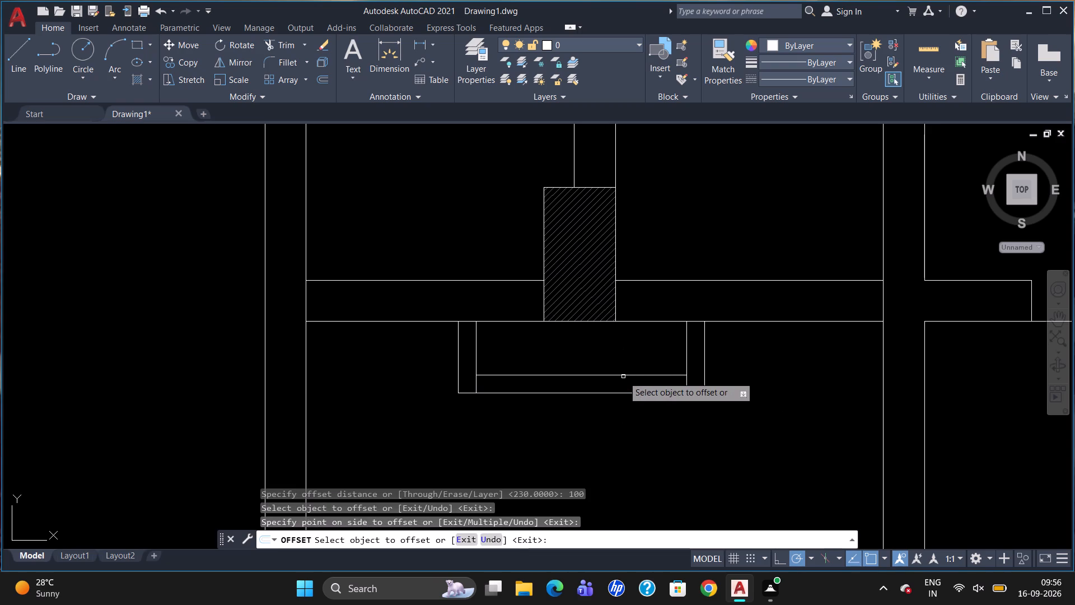
key(Escape)
Draw two crossing diagonals inside the shaft enclosed by the projections, the offset line and the southern wall.
key(l)
key(Return)
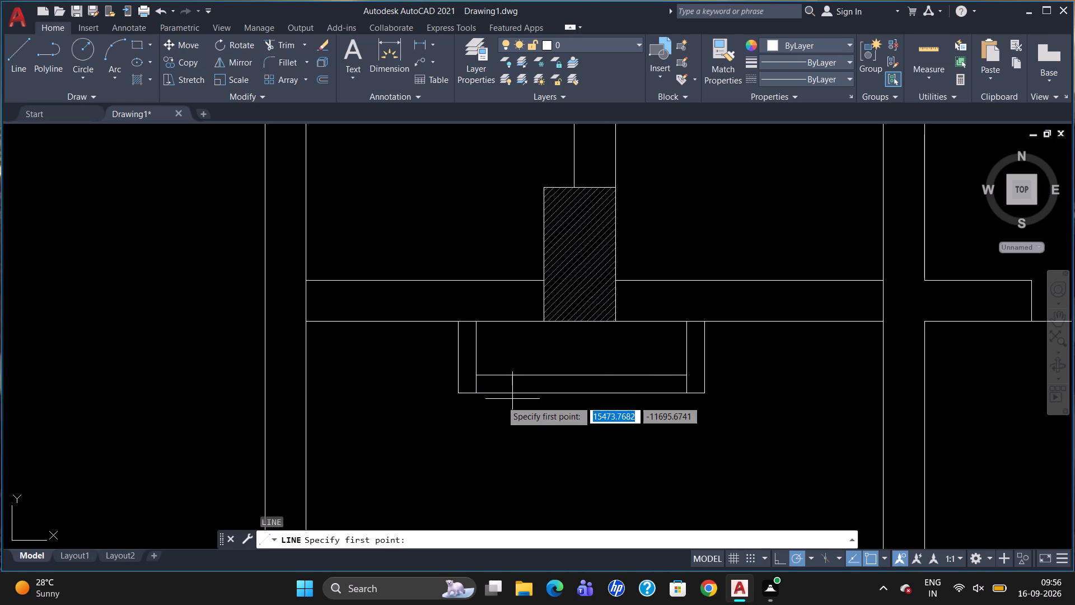
click(477, 375)
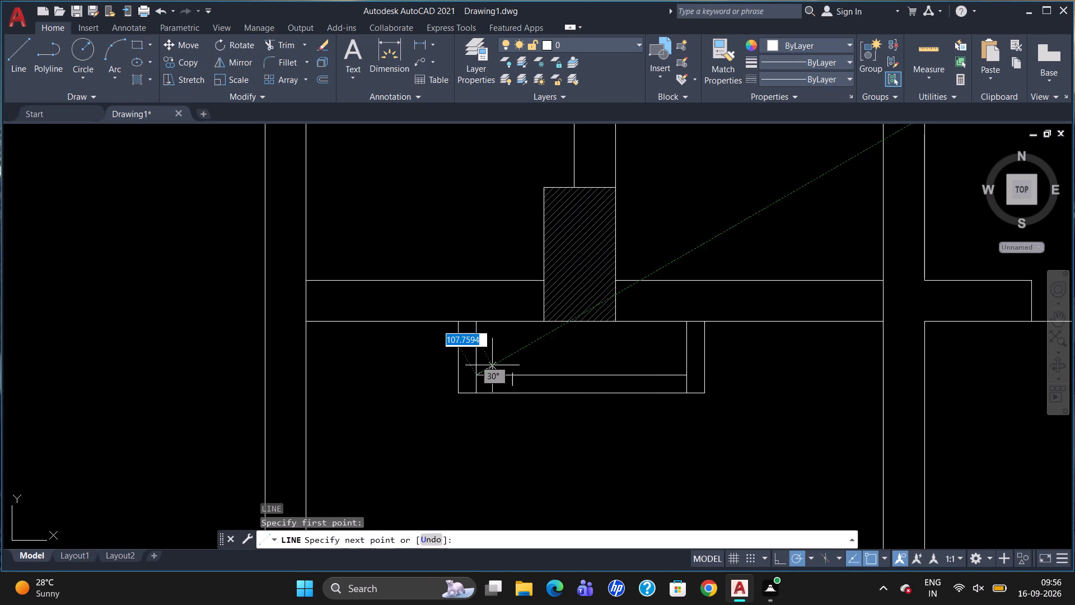
click(689, 320)
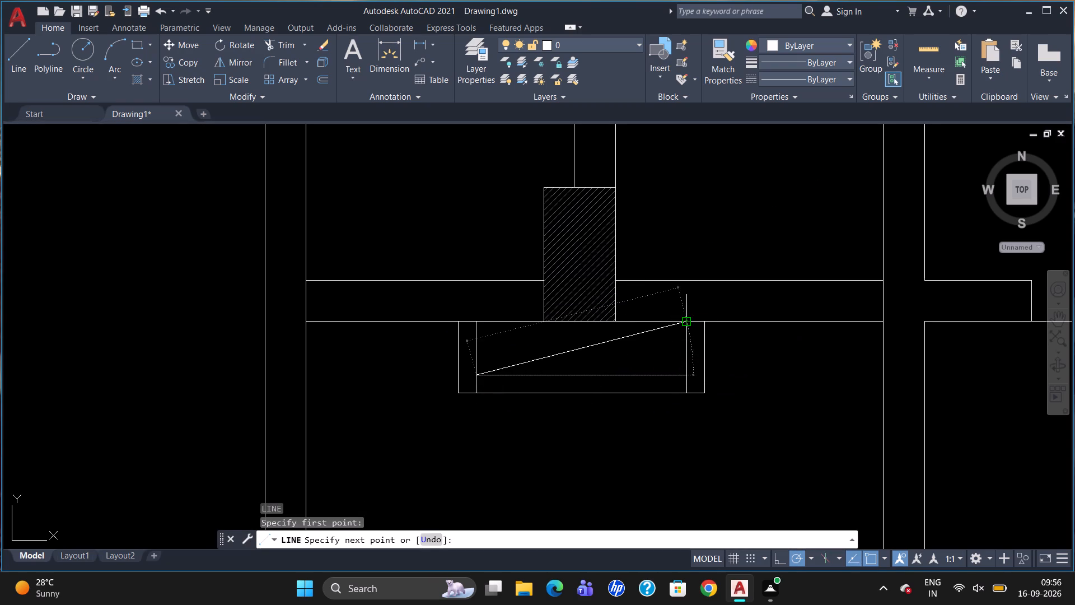
key(Escape)
key(l)
key(Return)
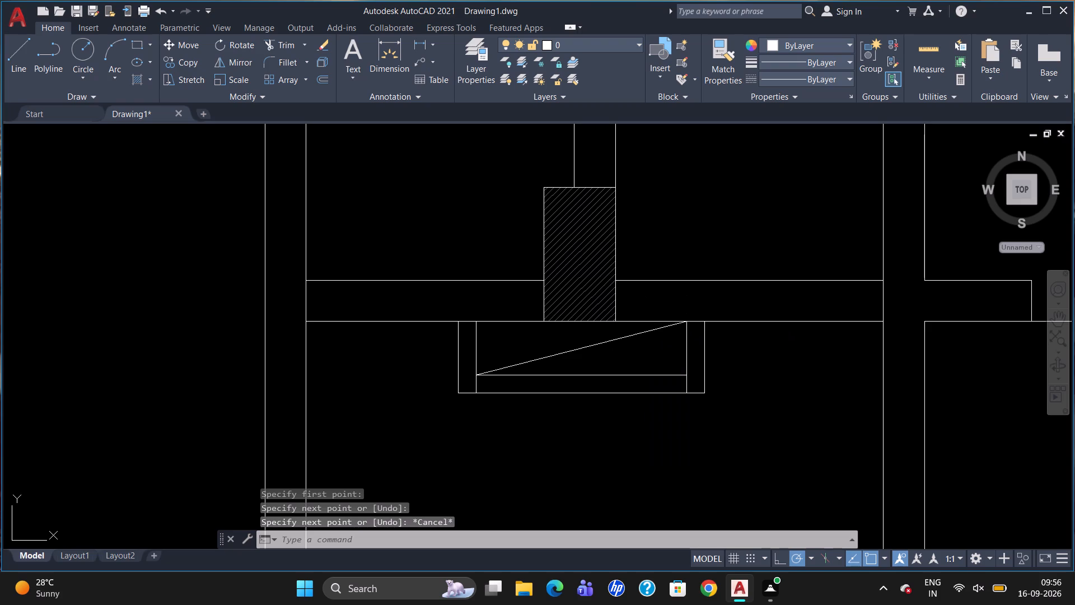
click(476, 324)
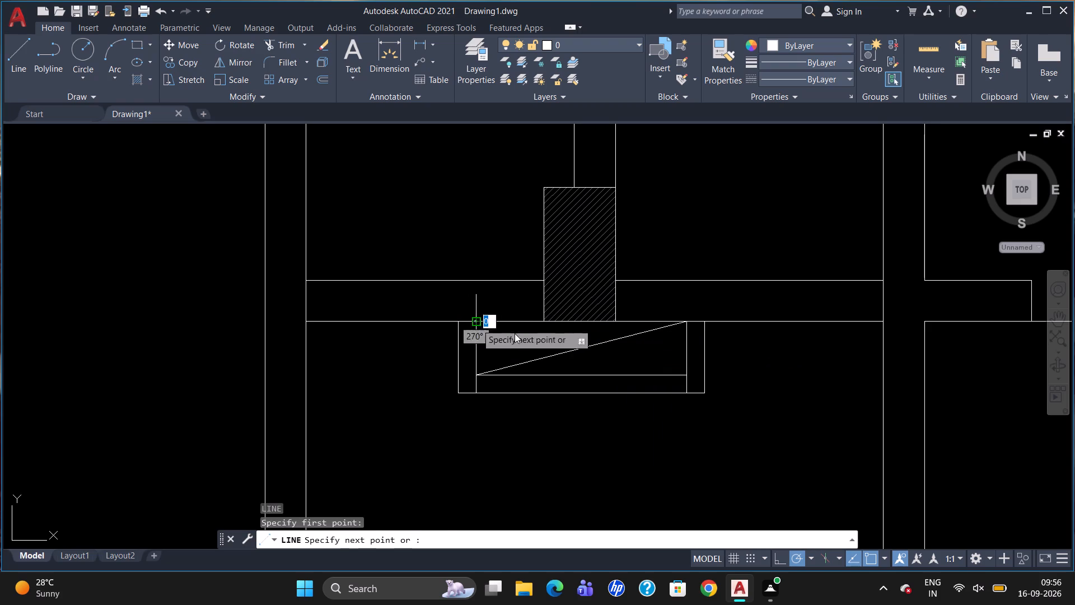
click(682, 374)
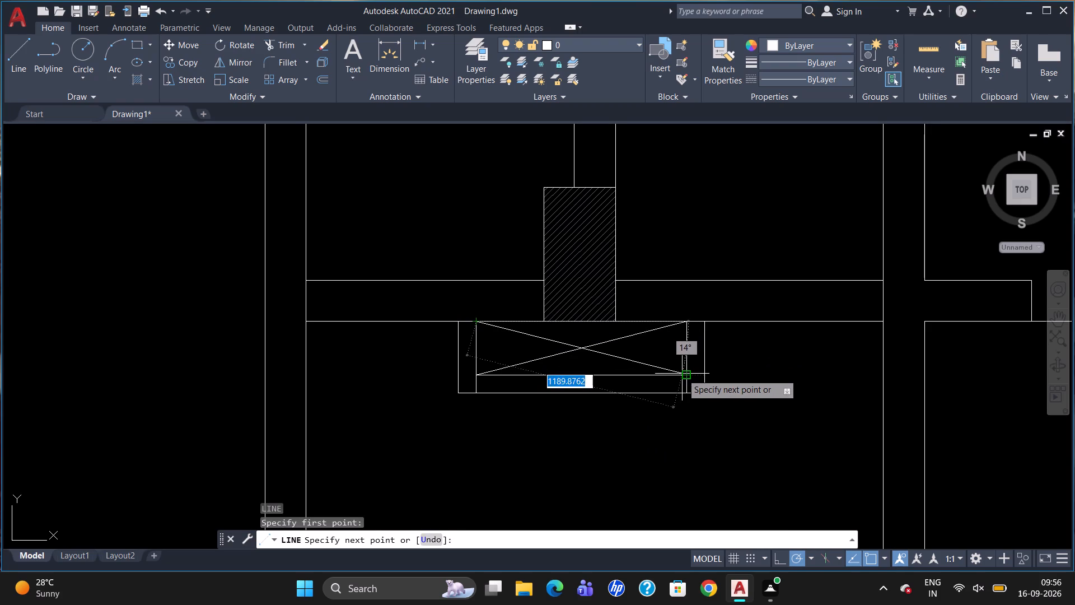
key(Escape)
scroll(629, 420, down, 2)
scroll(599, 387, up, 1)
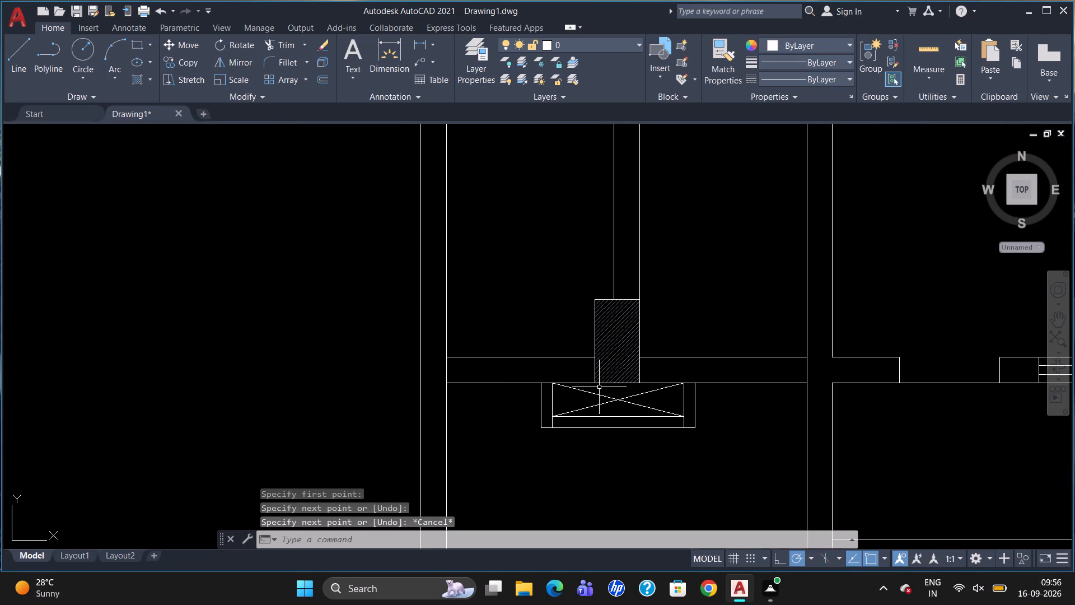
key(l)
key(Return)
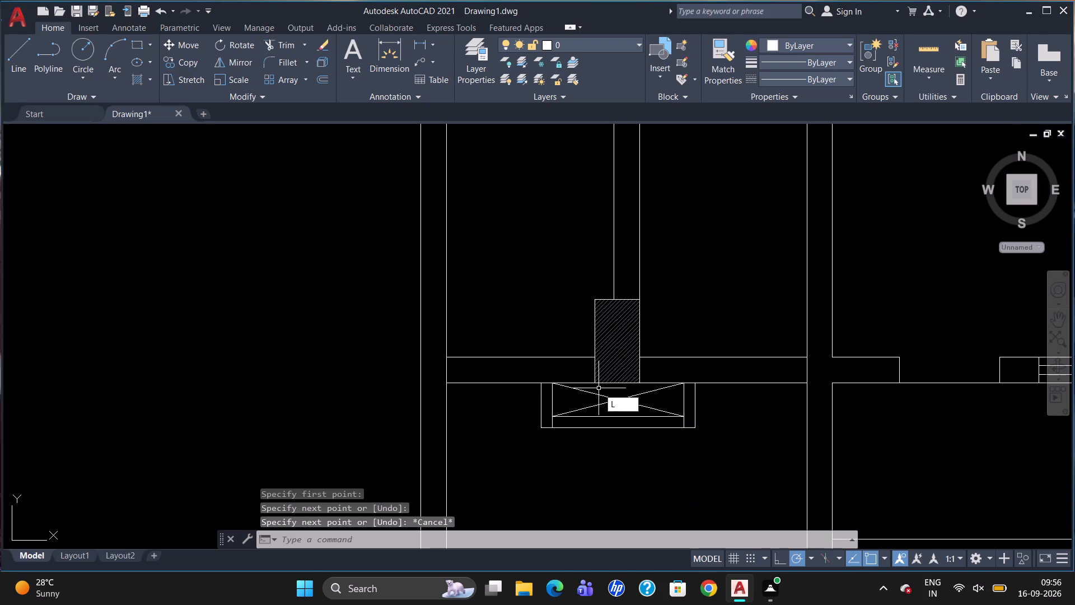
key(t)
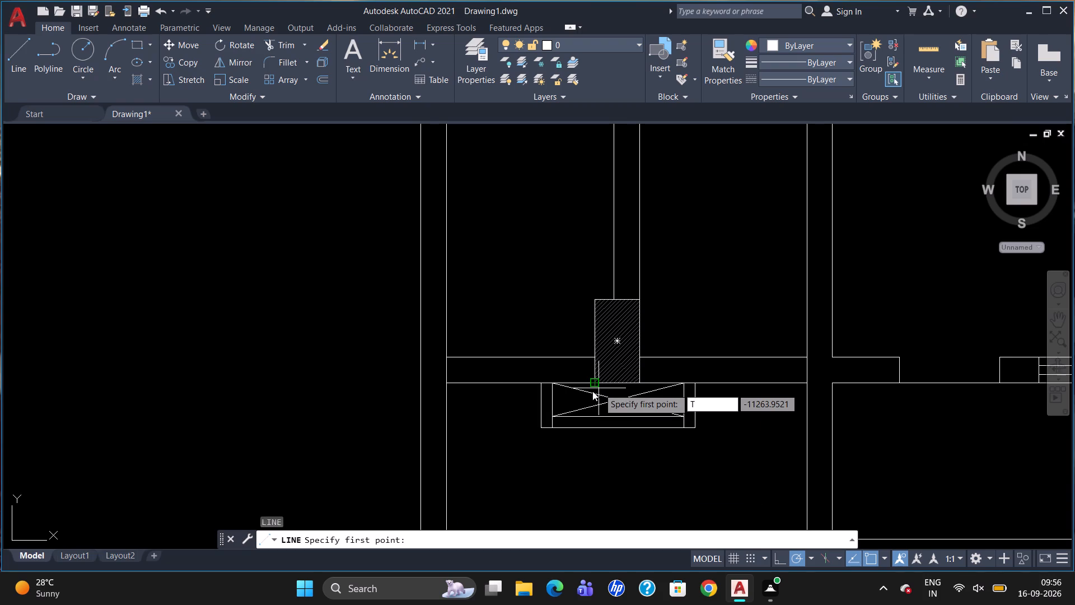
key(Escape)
Draw two lines across the southern wall's thickness, in line with the shaft's western and eastern outer edges.
key(l)
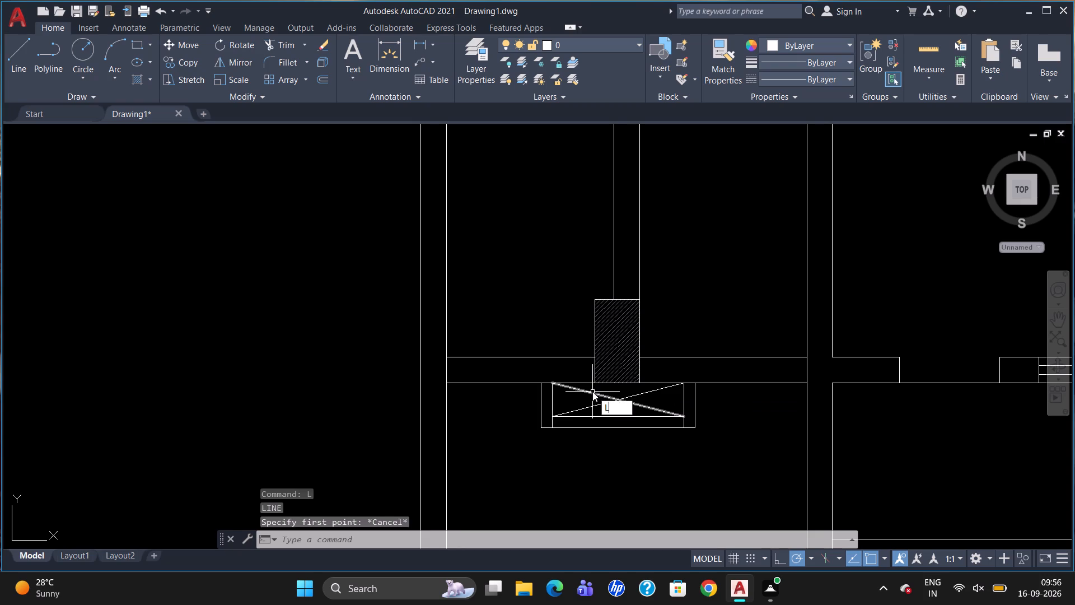
key(Return)
click(537, 384)
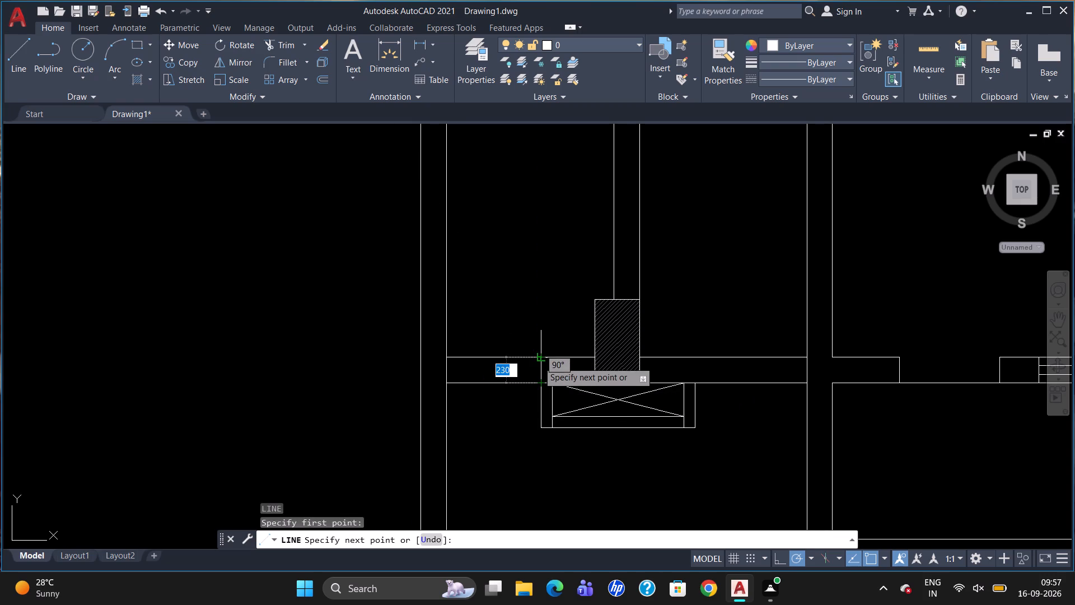
click(538, 360)
key(Escape)
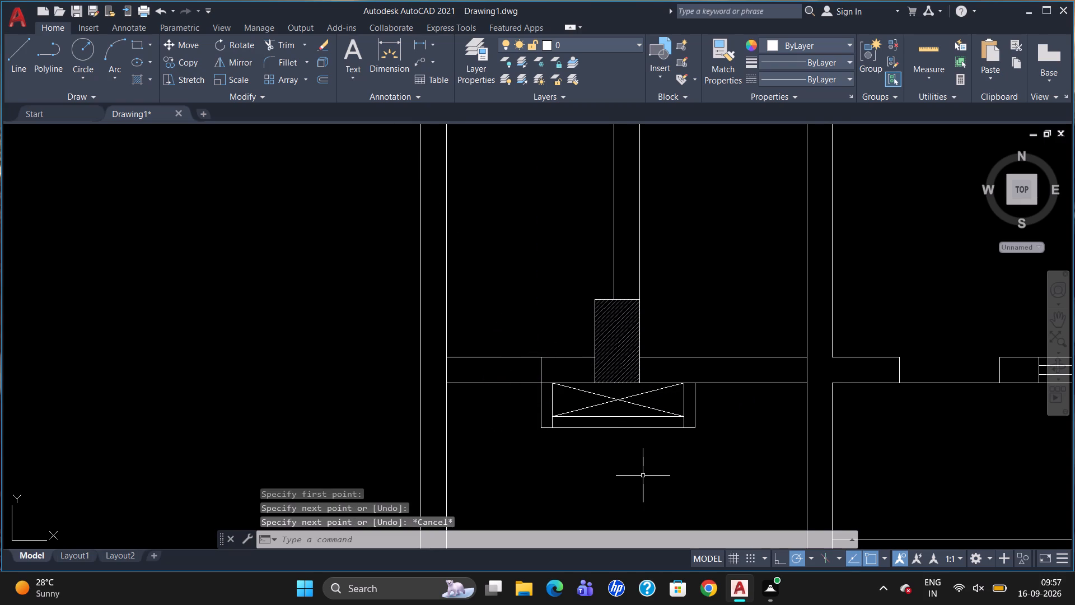
key(l)
key(Return)
click(699, 386)
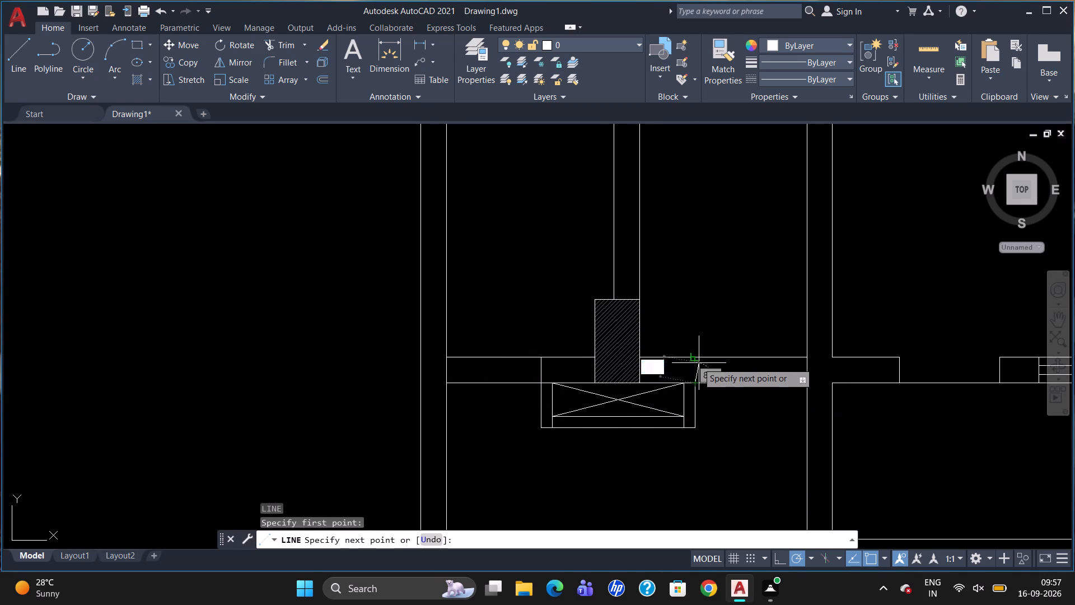
click(698, 359)
key(Escape)
Offset the lines crossing the southern wall at the shaft's outer edges 600 outward, one to the east and one to the west.
key(o)
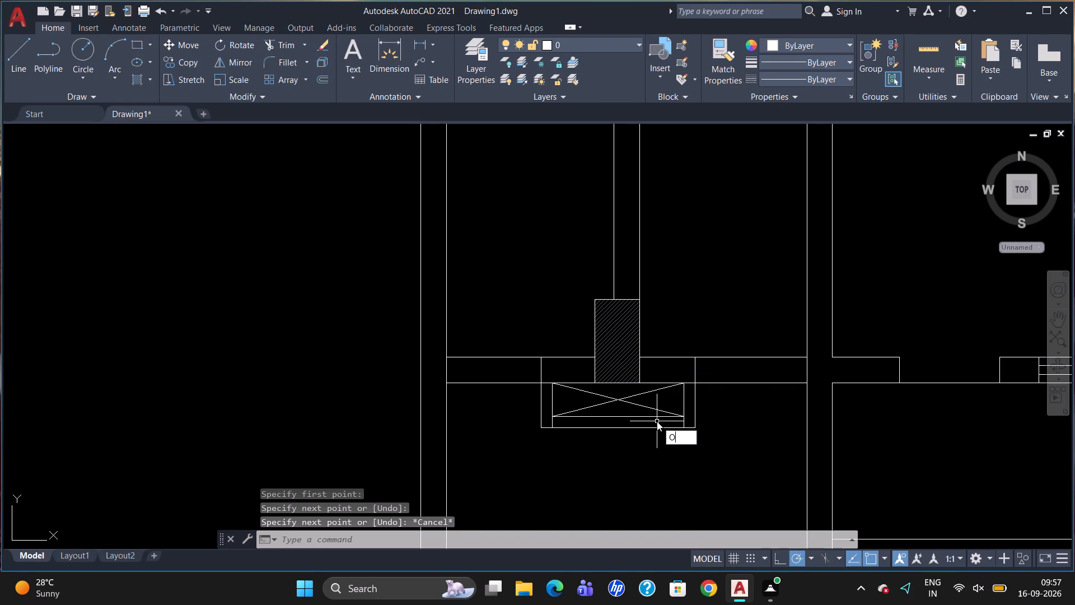
key(Return)
text(600)
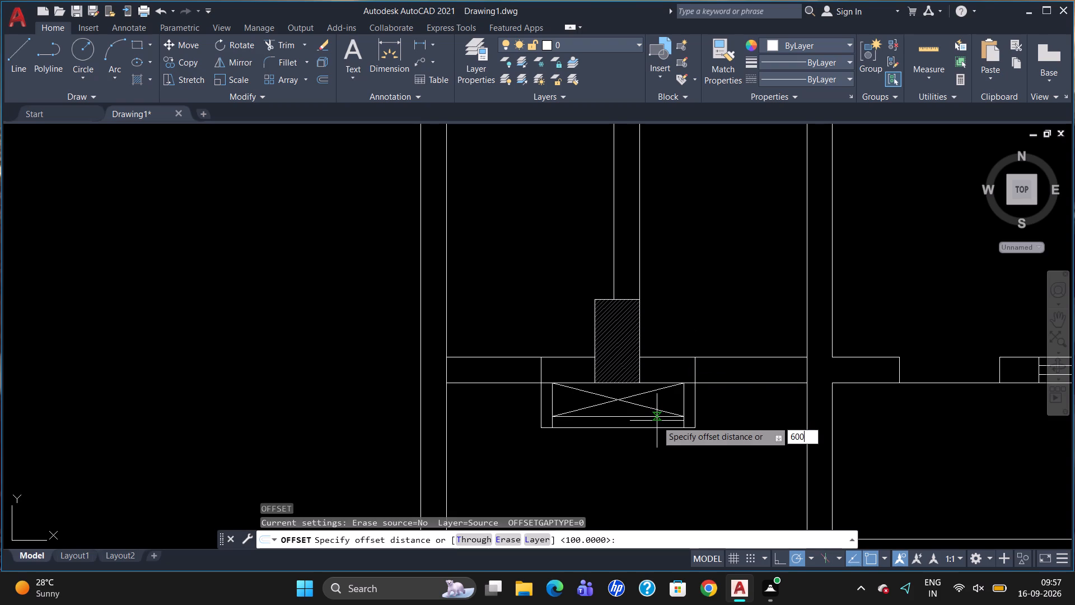
key(Return)
click(697, 374)
click(776, 361)
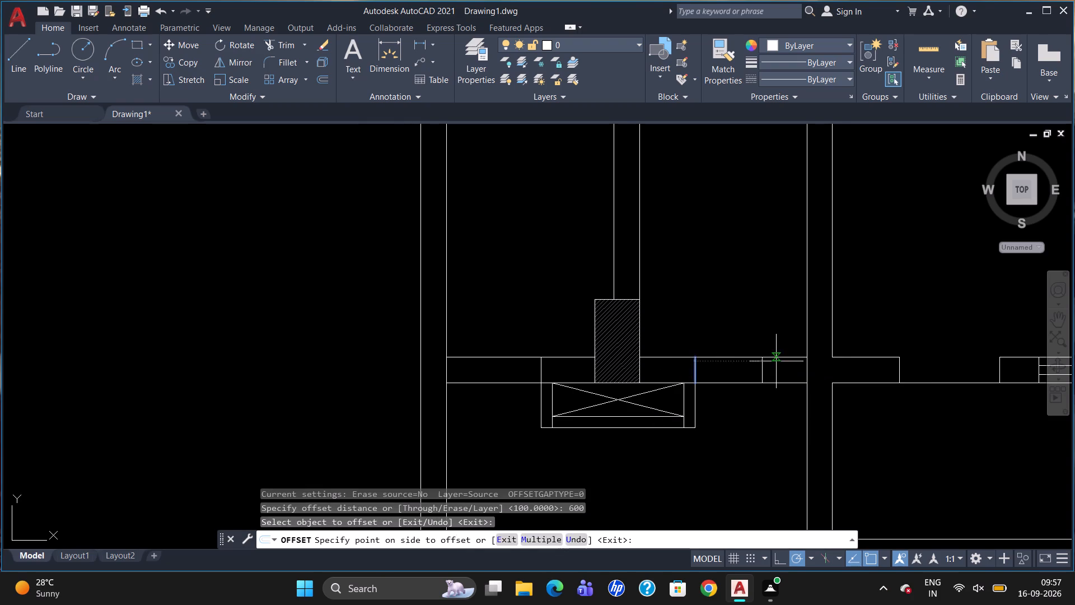
click(543, 366)
click(490, 379)
key(Escape)
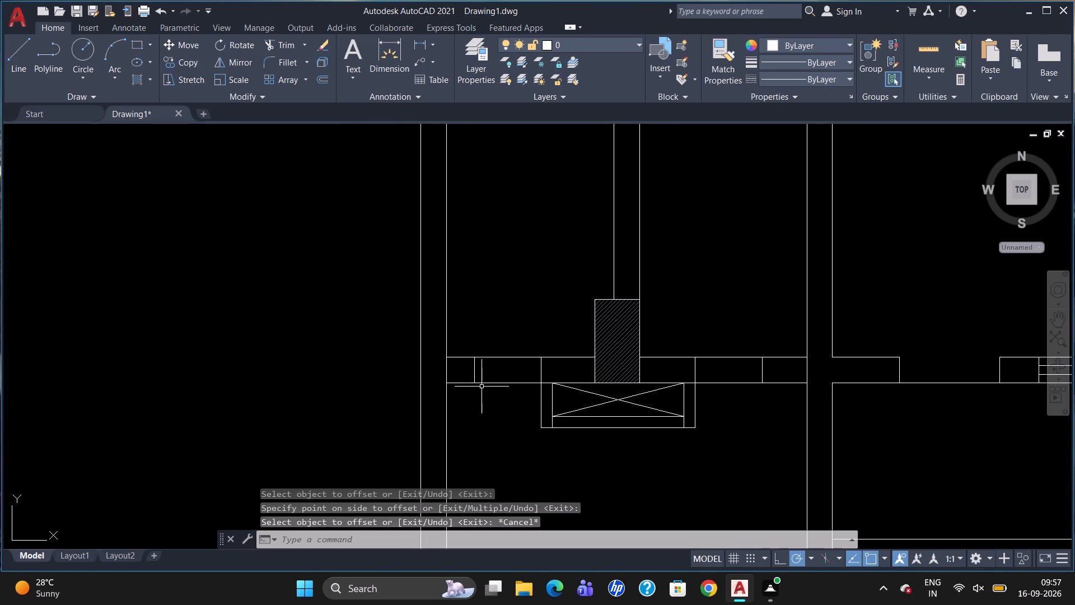
Trim the side walls' inner face lines where they cross the western and eastern ends of the southern wall.
text(TR)
key(Return)
key(Return)
click(446, 372)
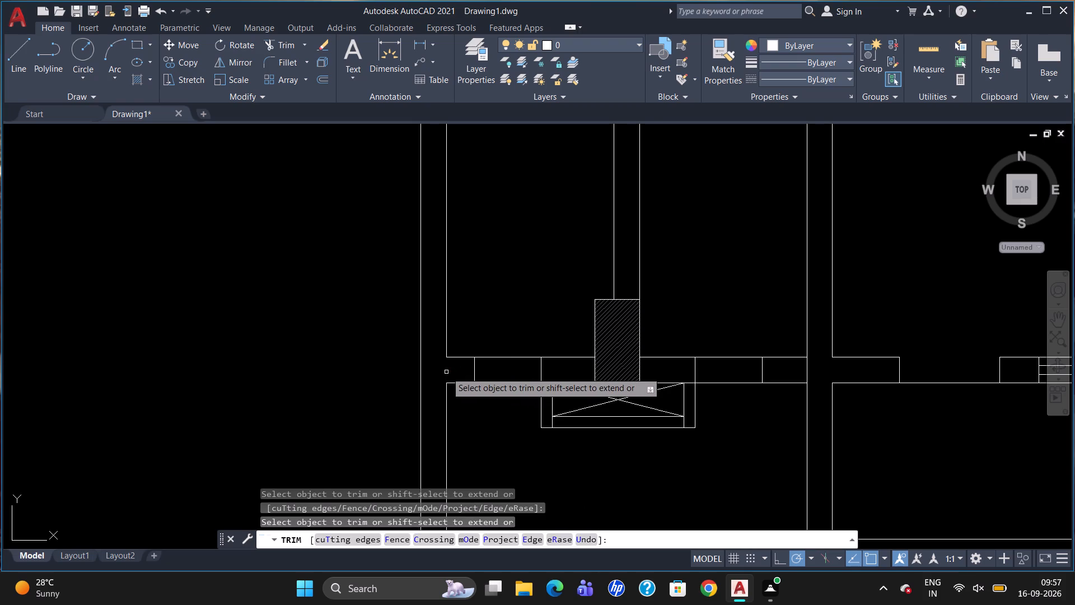
click(807, 369)
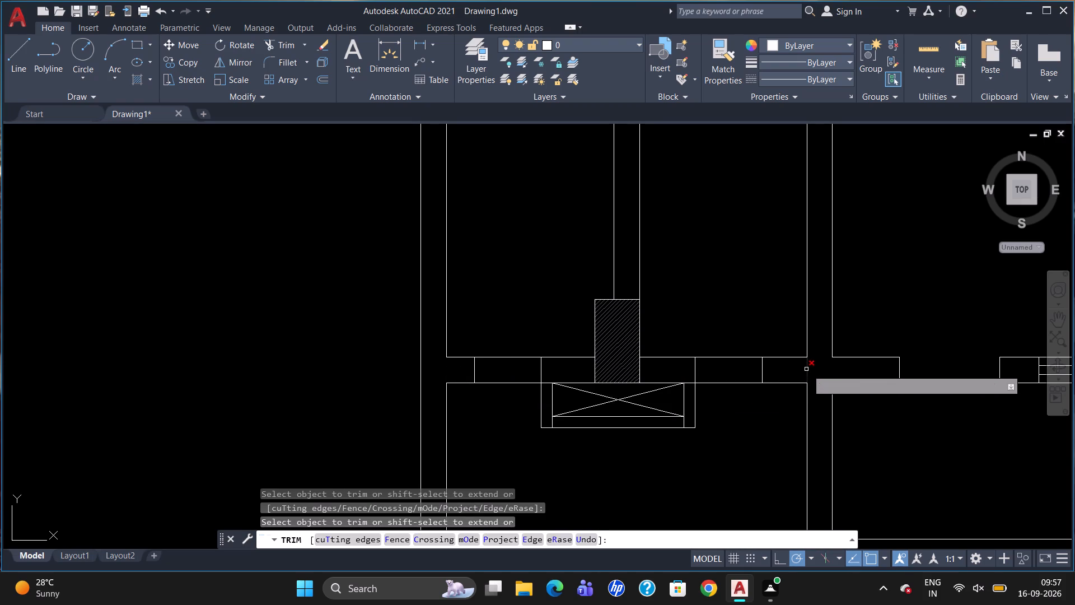
key(Escape)
Draw a centre line along the mid-thickness of the wall through each of the two 600-wide openings beside the shaft.
key(l)
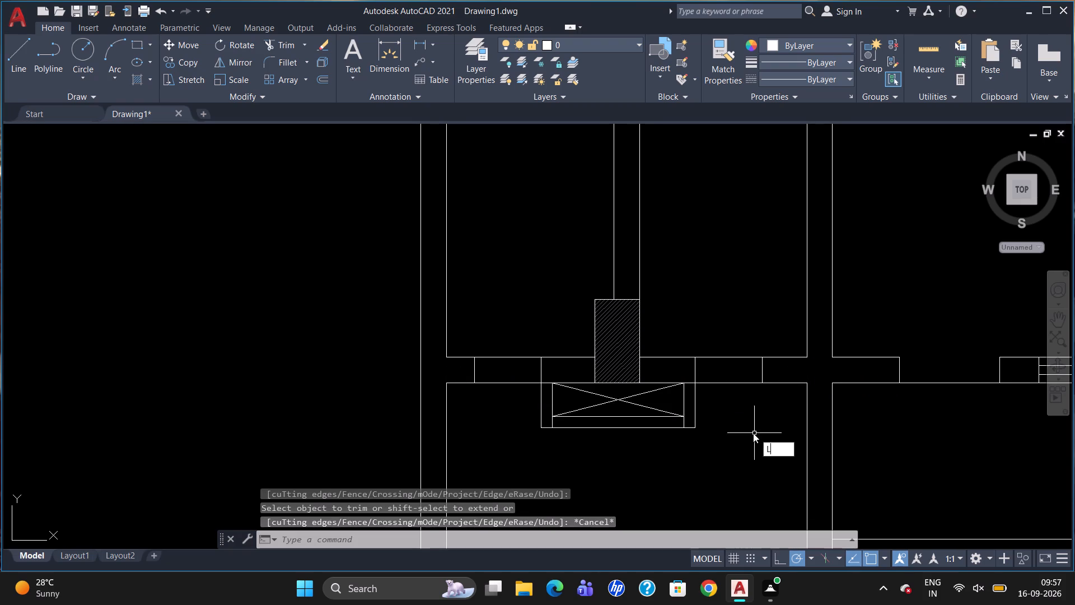
key(Return)
click(698, 372)
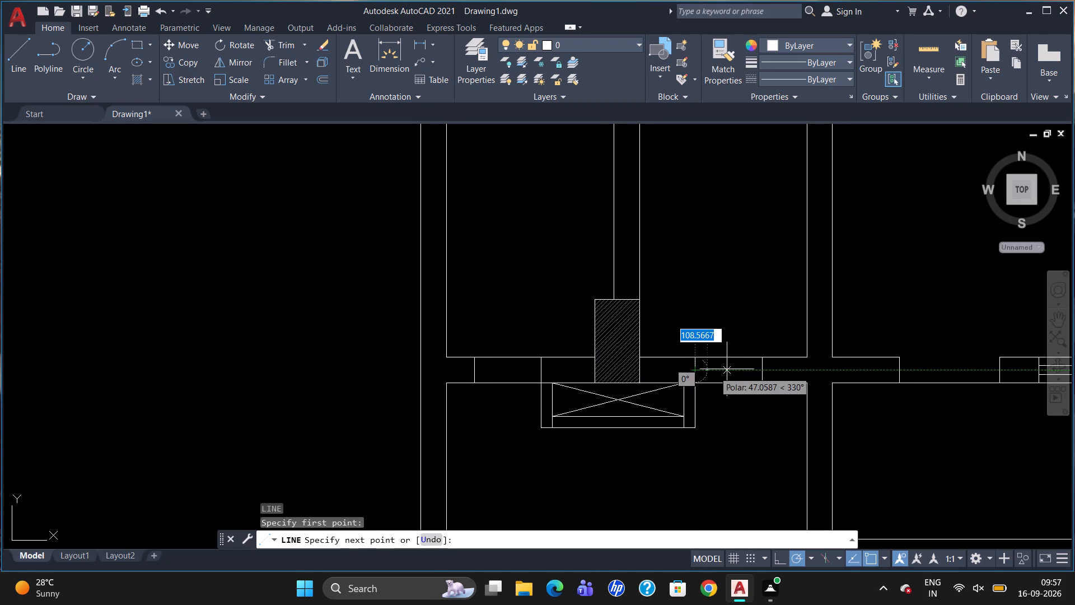
click(768, 369)
key(Escape)
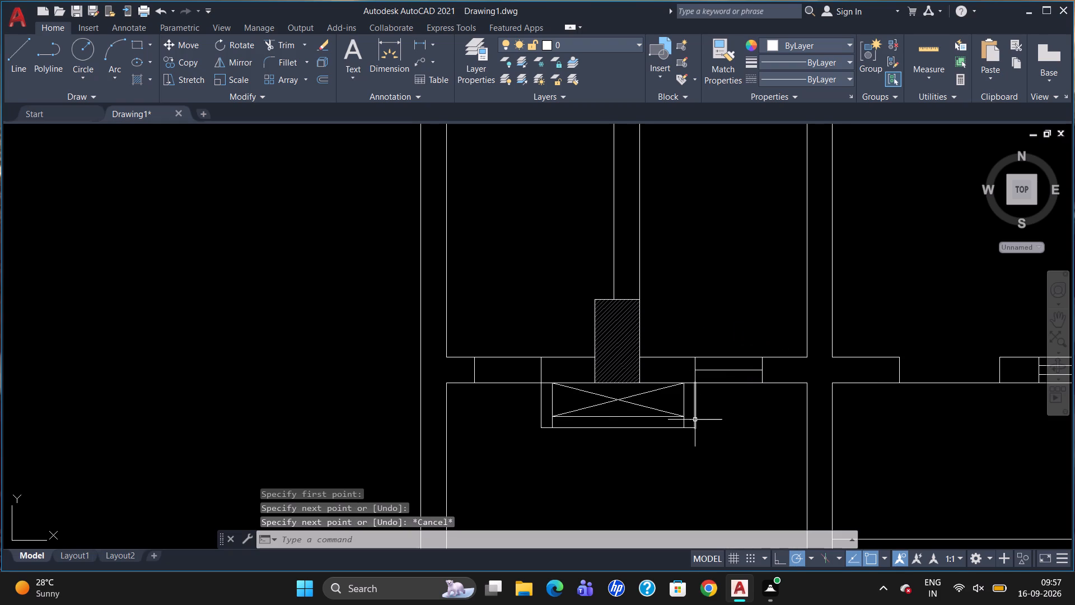
key(l)
key(Return)
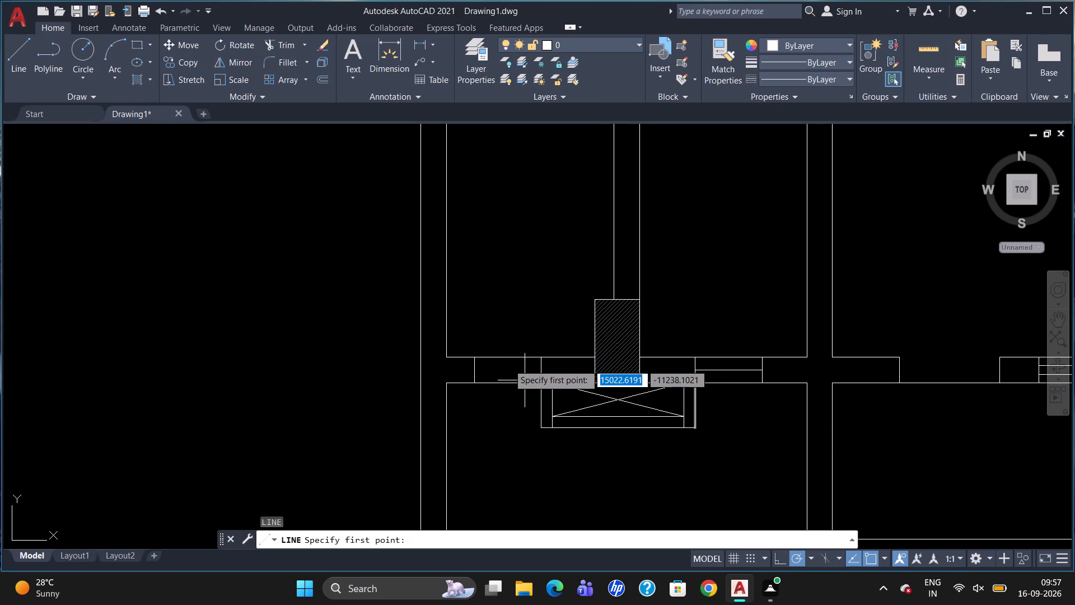
click(475, 369)
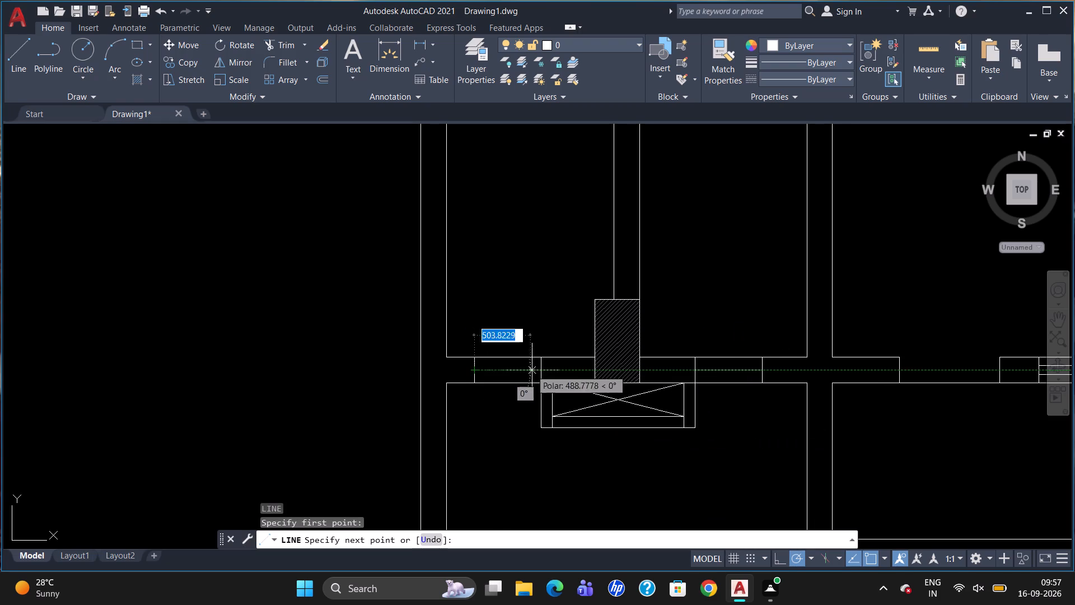
click(543, 372)
key(Escape)
Offset the western opening's centre line 20 to the south and 20 to the north.
key(o)
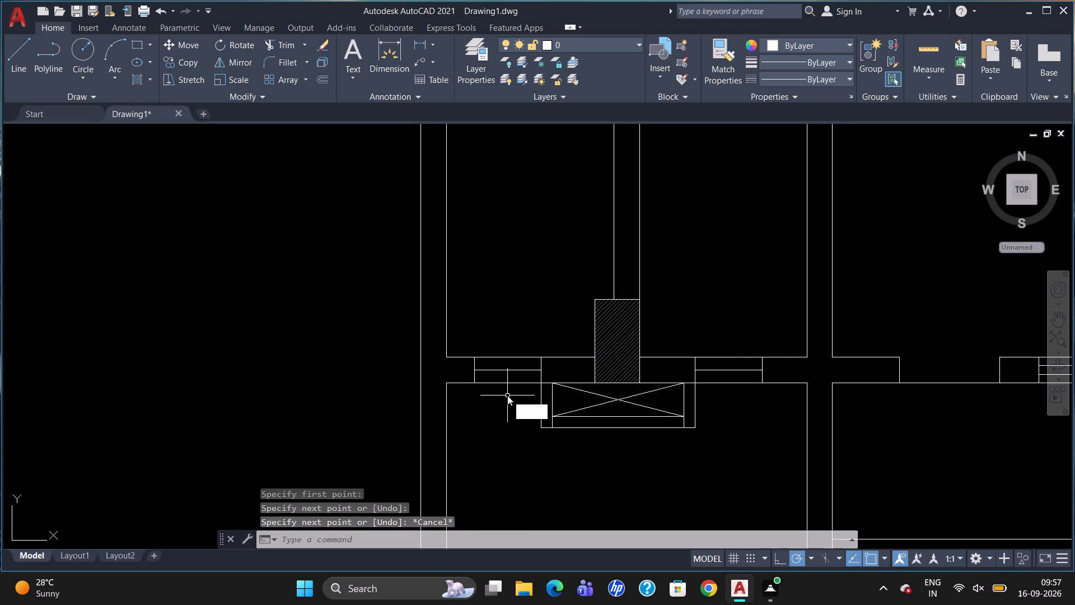
key(Return)
text(20)
key(Return)
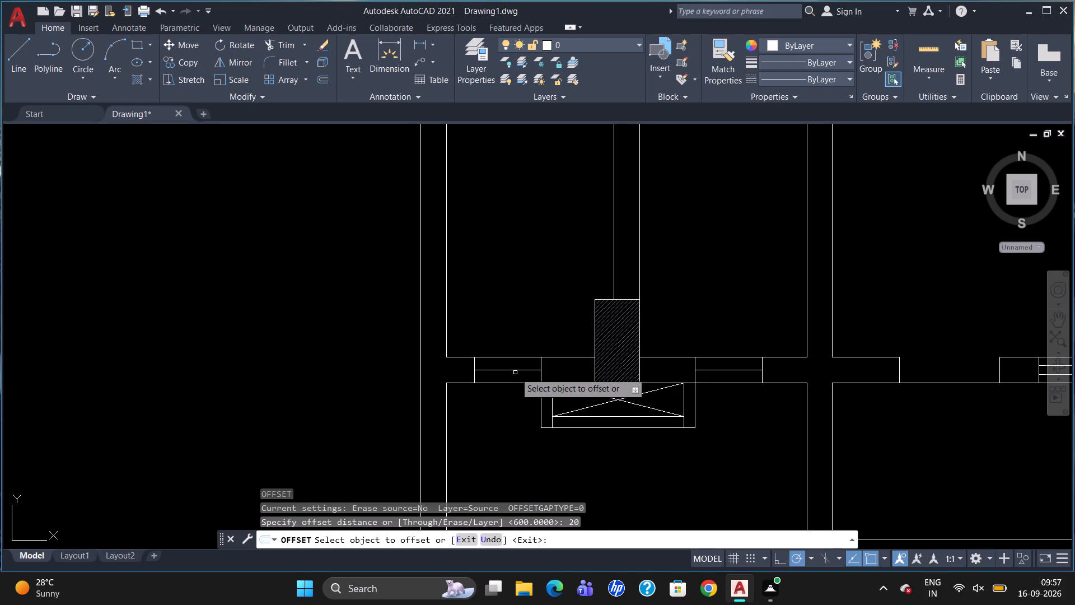
click(515, 371)
click(518, 378)
scroll(528, 371, up, 3)
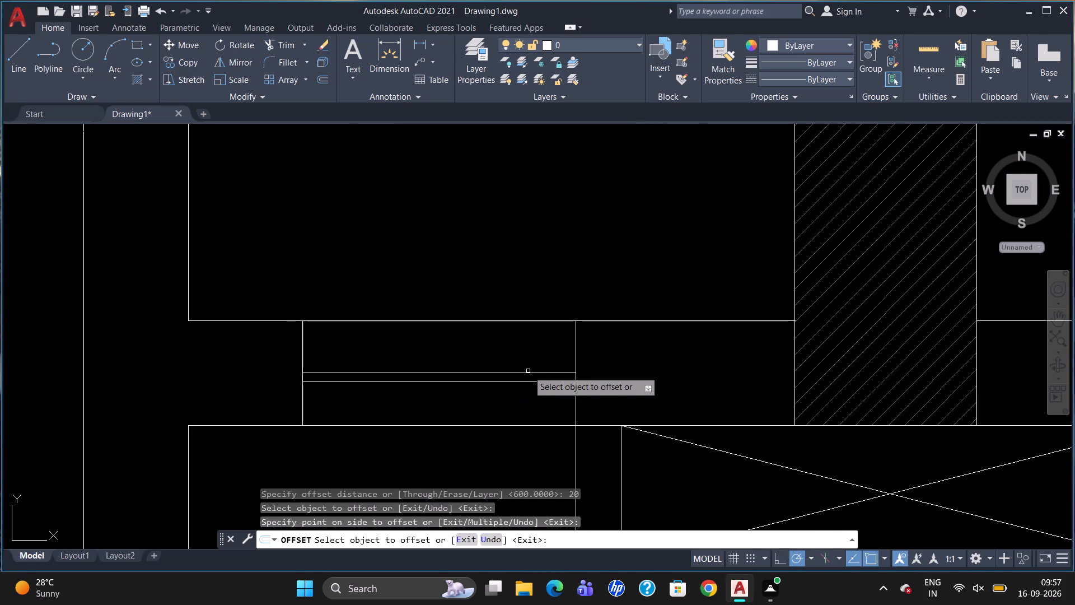
click(528, 371)
click(534, 362)
Offset the eastern opening's centre line 20 to the south and 20 to the north.
scroll(471, 387, down, 3)
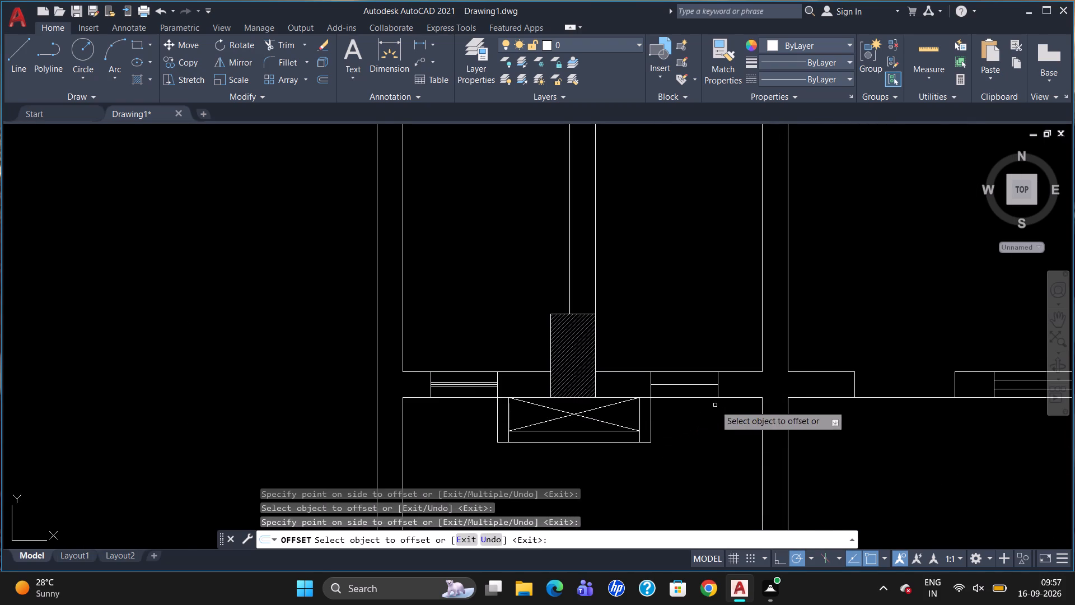
scroll(700, 394, up, 2)
click(696, 373)
click(697, 385)
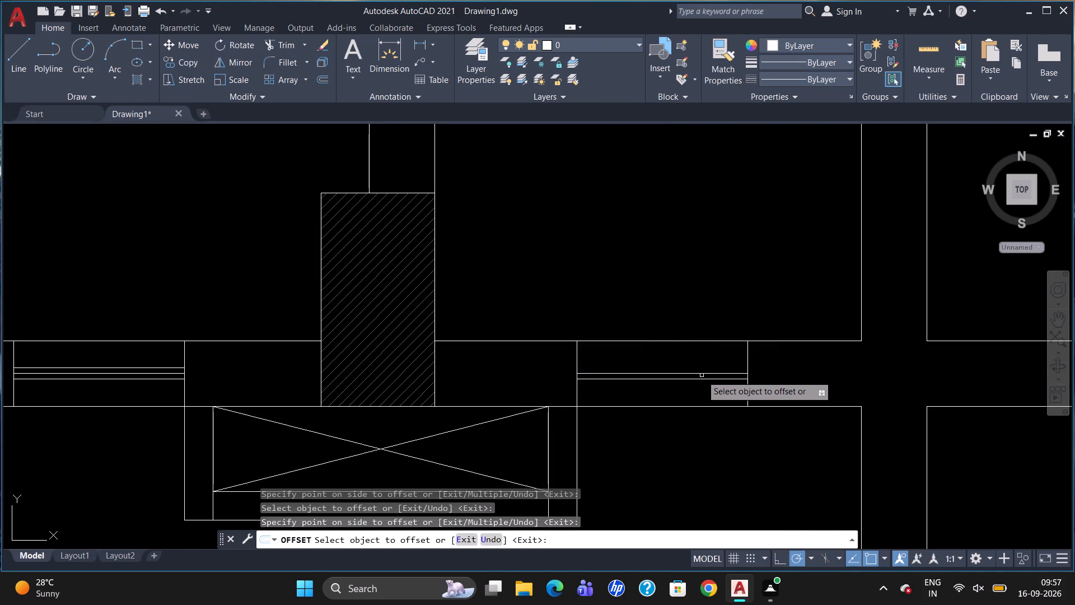
click(702, 373)
click(708, 362)
key(Escape)
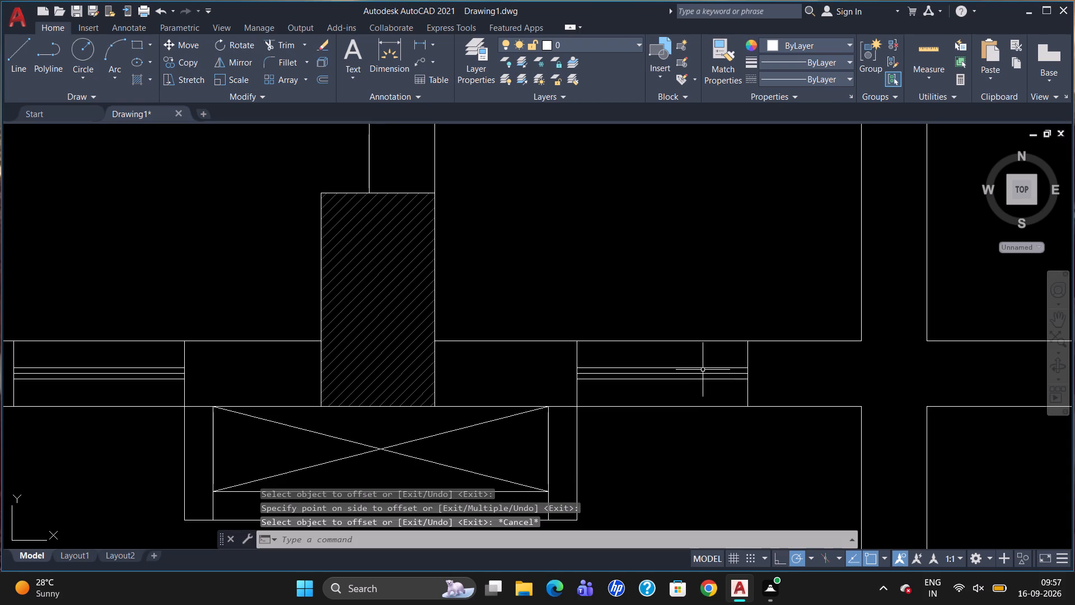
Delete the original centre lines of both openings, keeping the offset window lines.
click(703, 372)
scroll(756, 371, down, 2)
scroll(537, 375, up, 3)
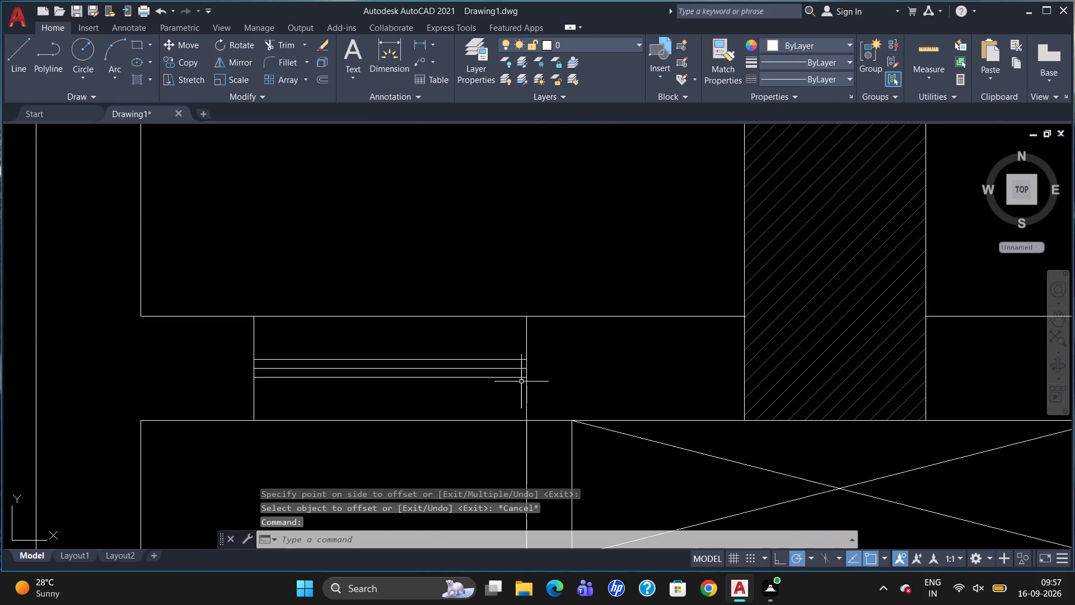
click(512, 367)
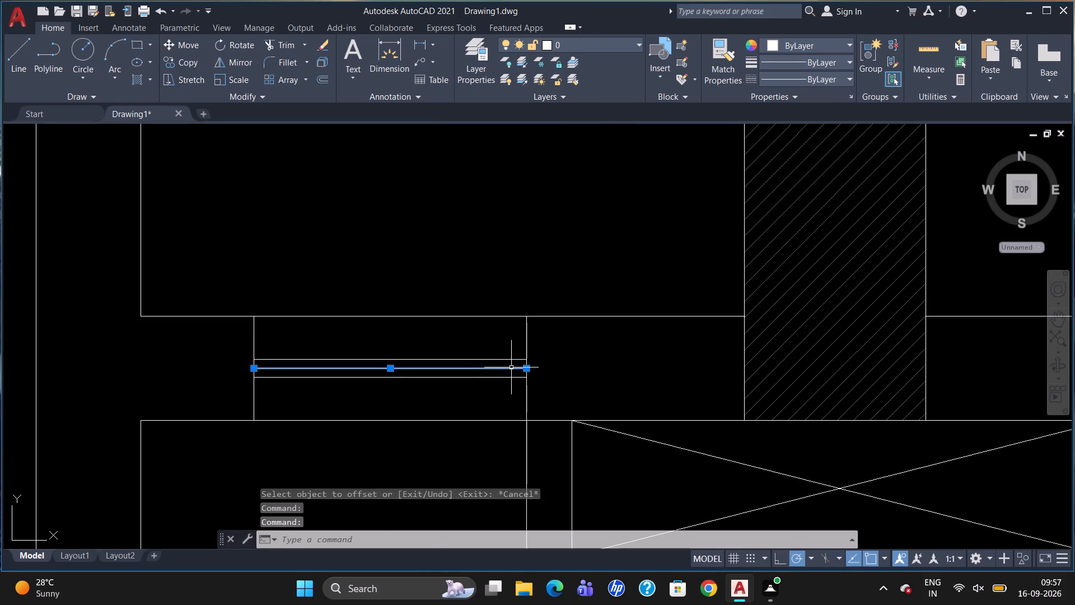
key(Delete)
Copy the hatched column at the lift shaft's northwest corner to the partition's junction with the westernmost wall, flush with the outer face.
scroll(493, 329, down, 4)
scroll(569, 295, down, 2)
scroll(582, 366, up, 1)
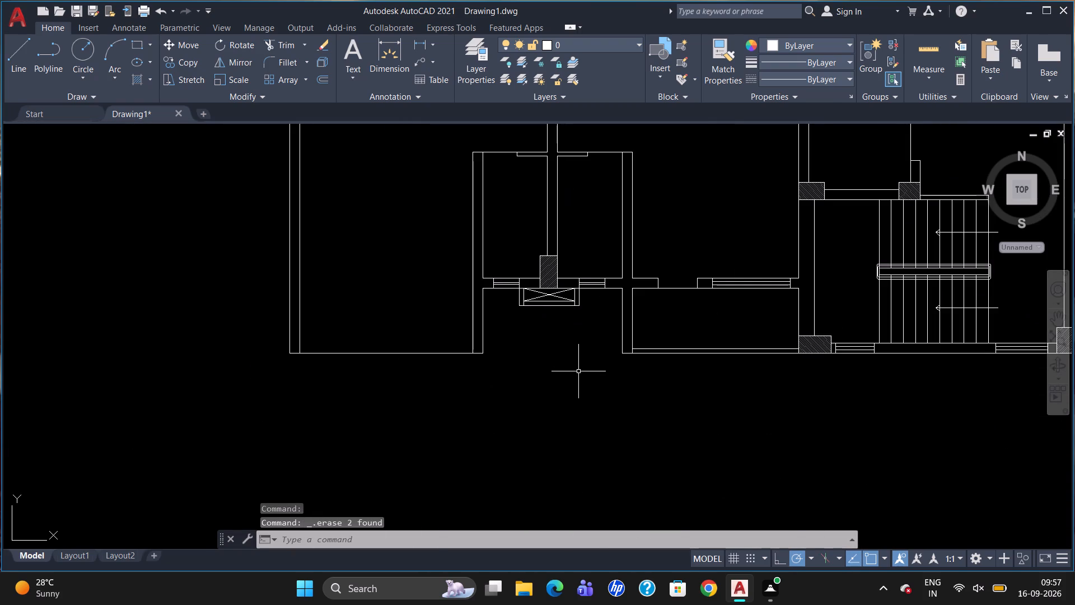
scroll(592, 440, down, 2)
scroll(460, 288, up, 1)
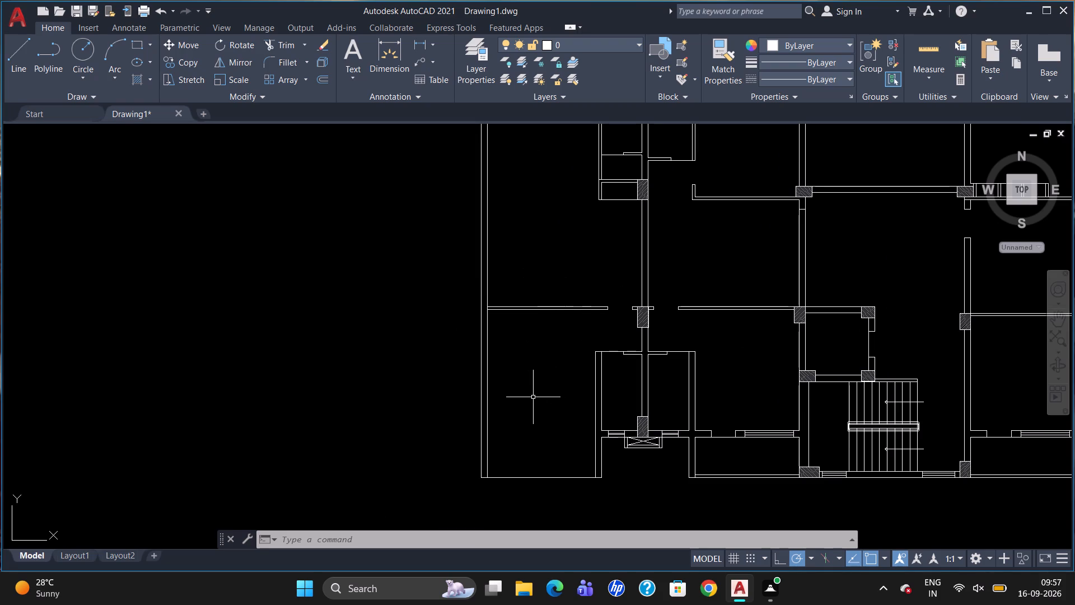
scroll(606, 331, down, 1)
scroll(713, 341, up, 2)
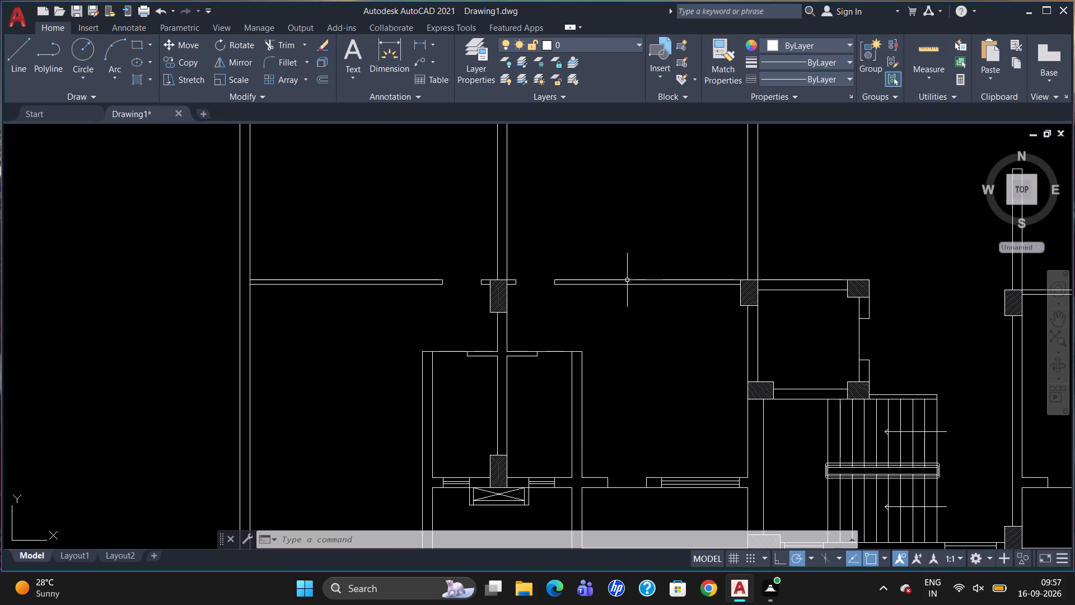
scroll(625, 283, down, 1)
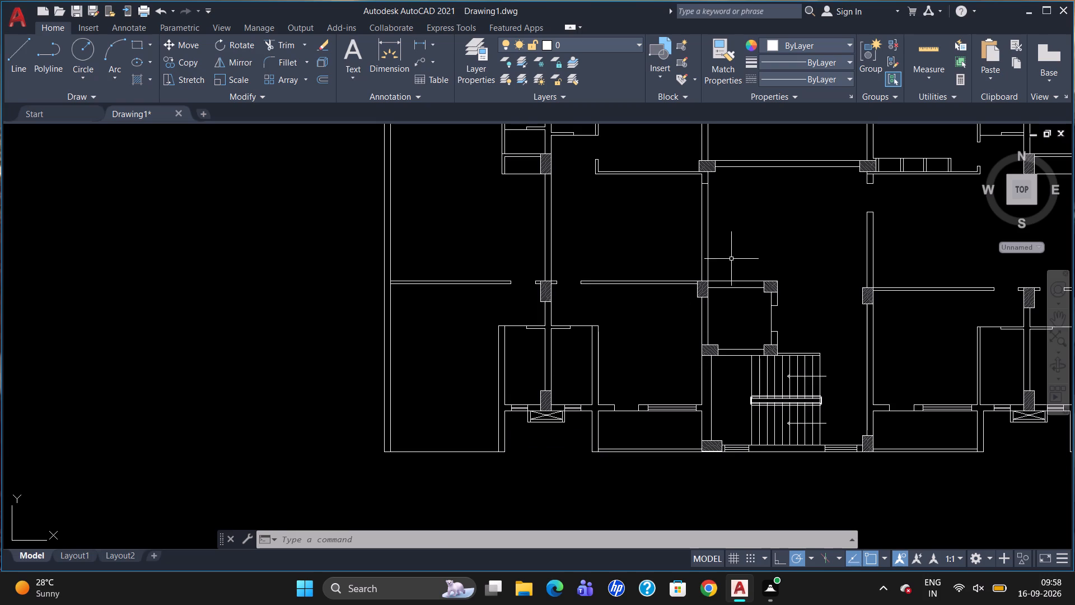
click(709, 291)
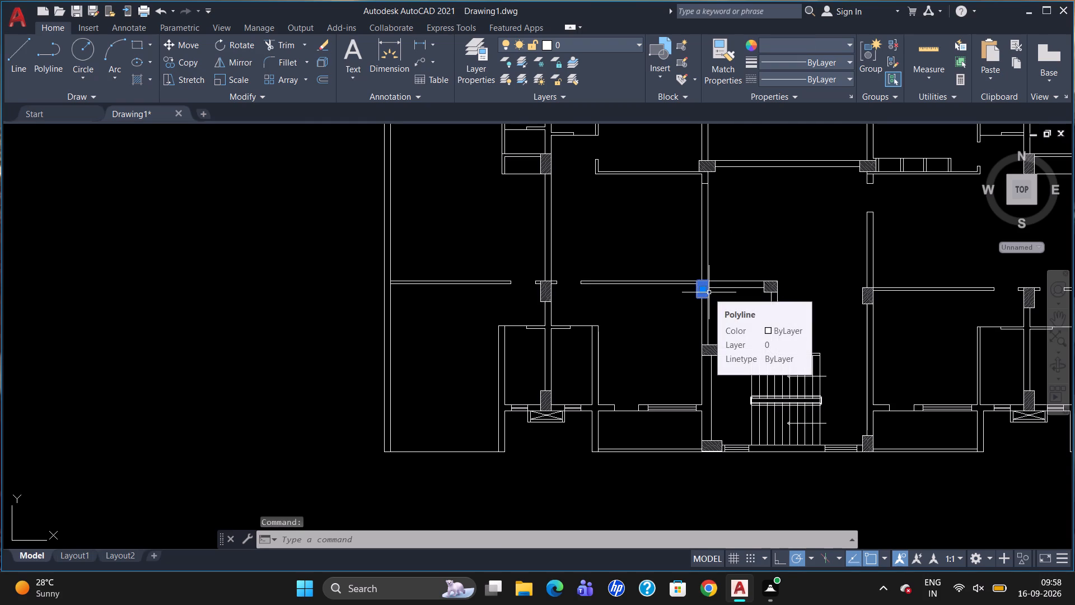
text(CO)
key(Return)
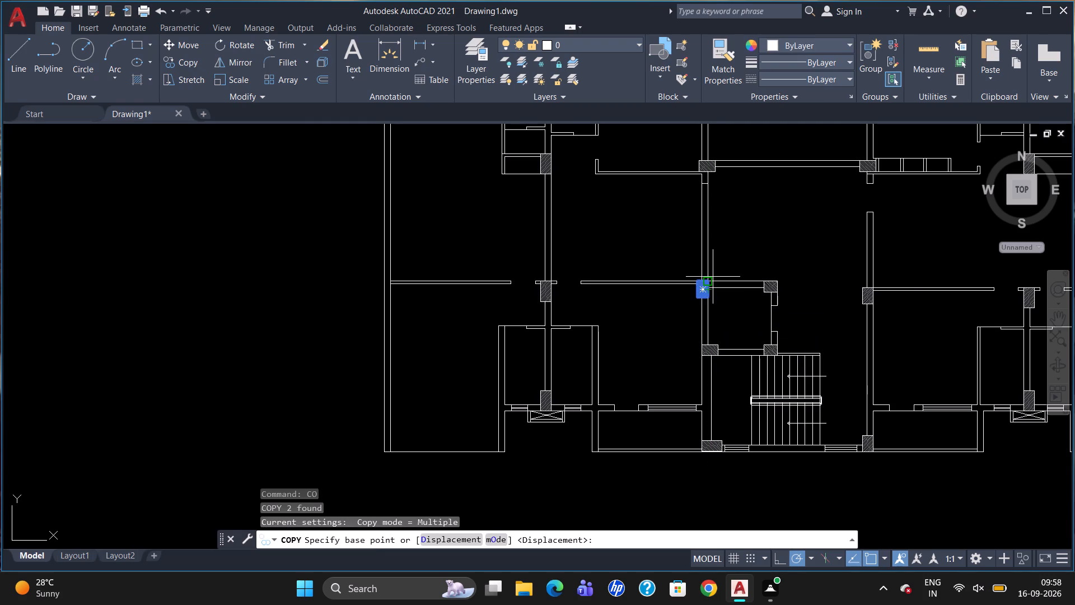
click(712, 278)
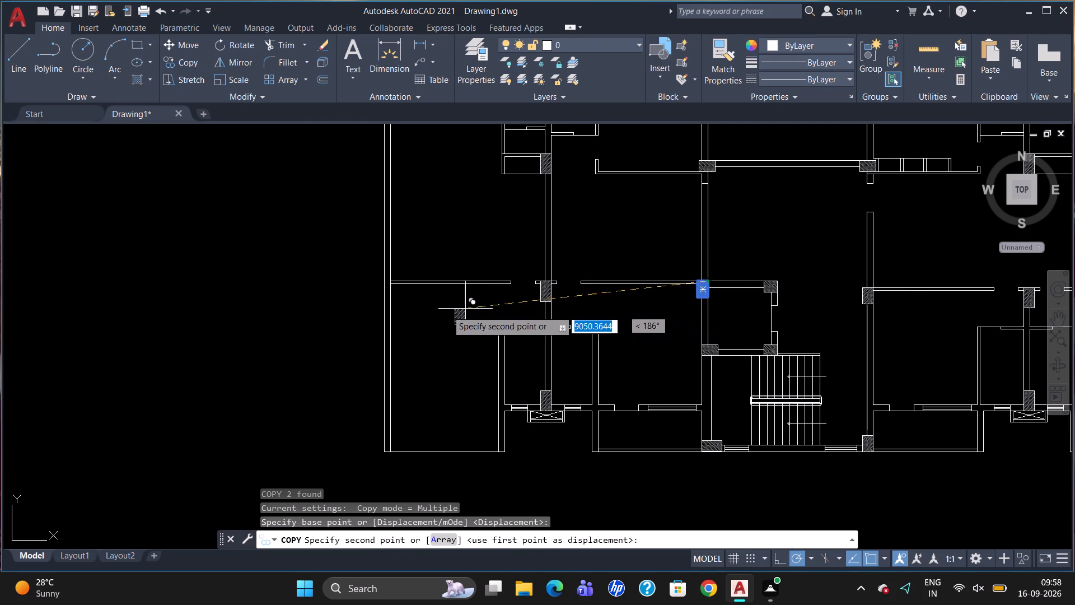
scroll(383, 271, up, 4)
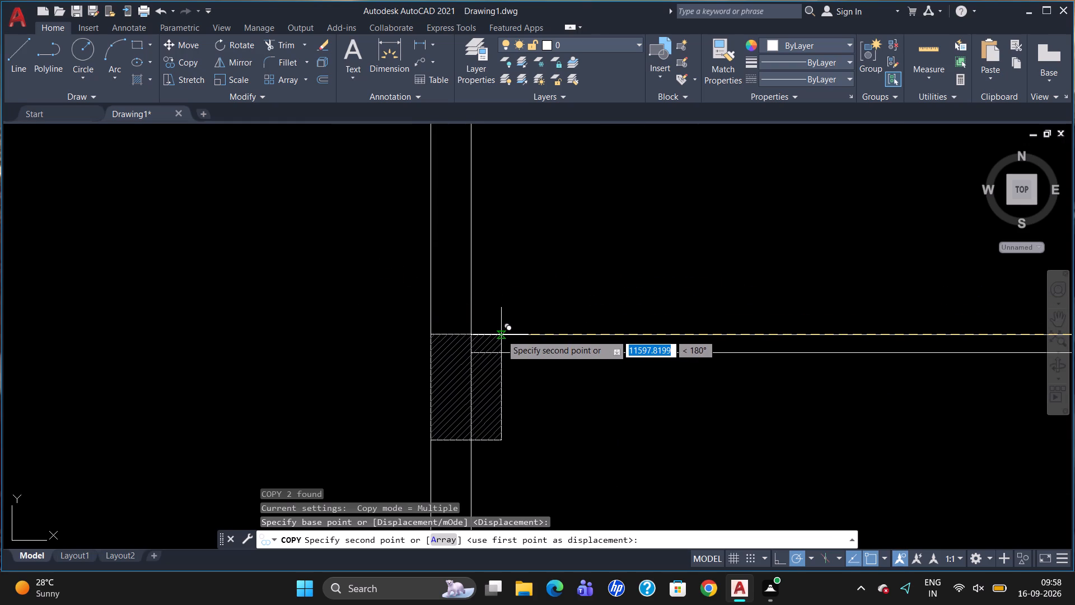
click(501, 334)
scroll(489, 243, down, 2)
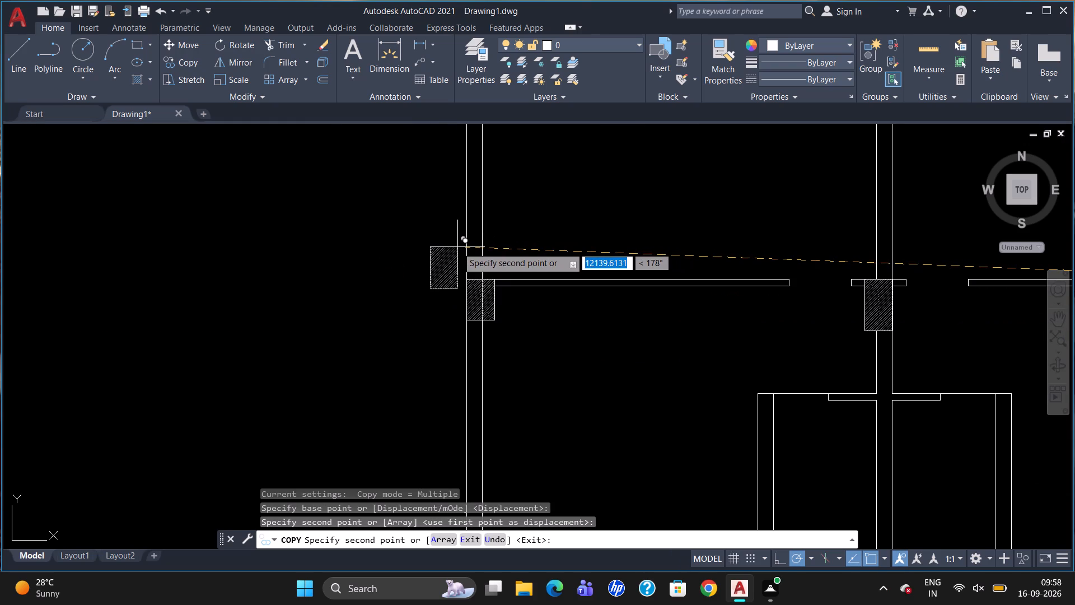
key(Escape)
Break the westernmost wall's inner line at the copied column's southern edge using Break at Point.
text(BR)
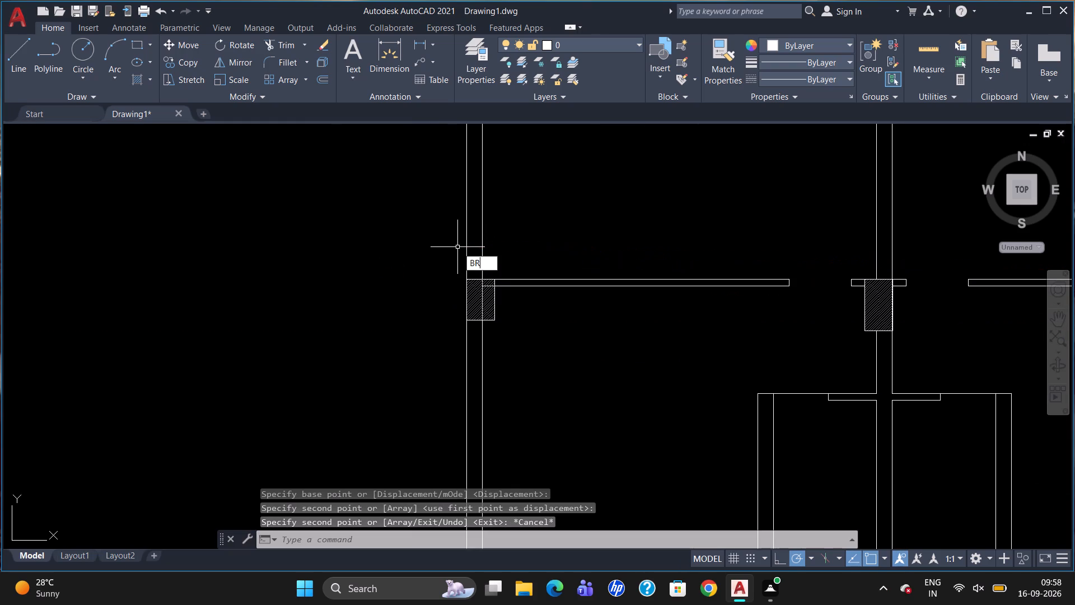
click(483, 293)
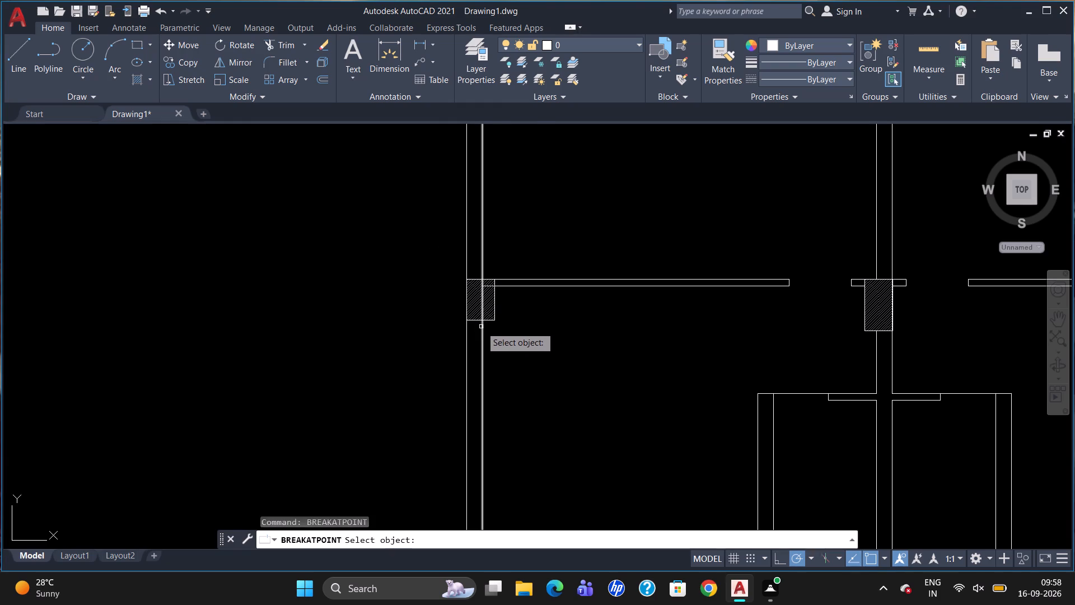
click(483, 329)
click(482, 321)
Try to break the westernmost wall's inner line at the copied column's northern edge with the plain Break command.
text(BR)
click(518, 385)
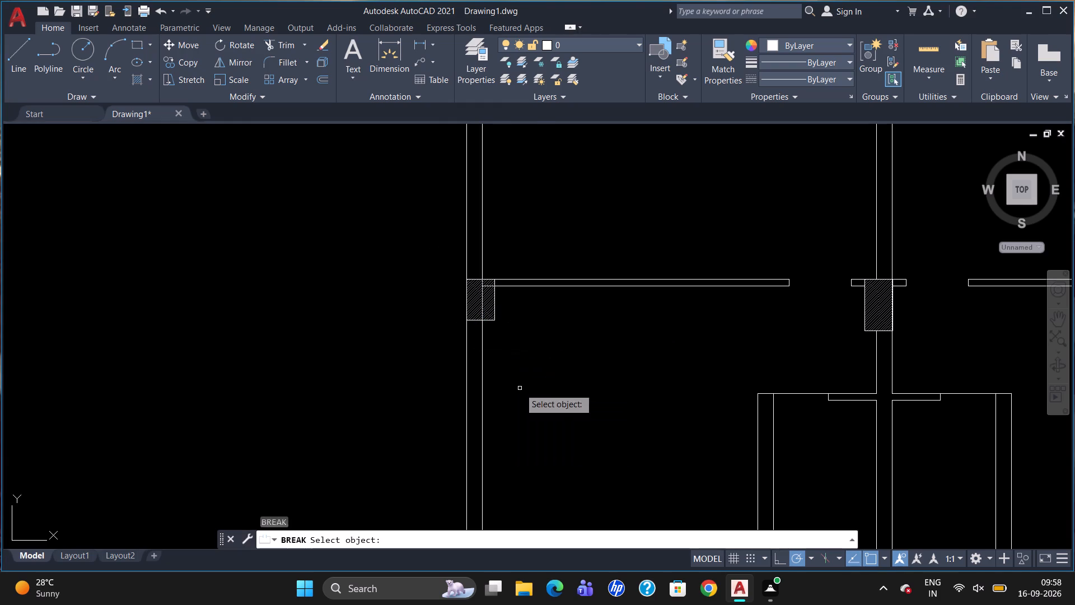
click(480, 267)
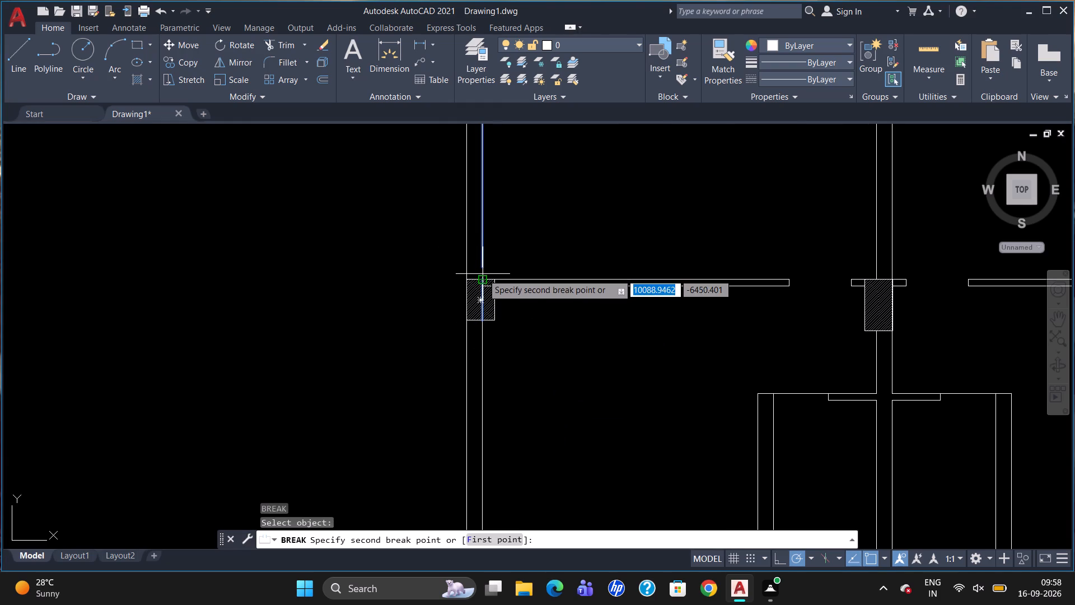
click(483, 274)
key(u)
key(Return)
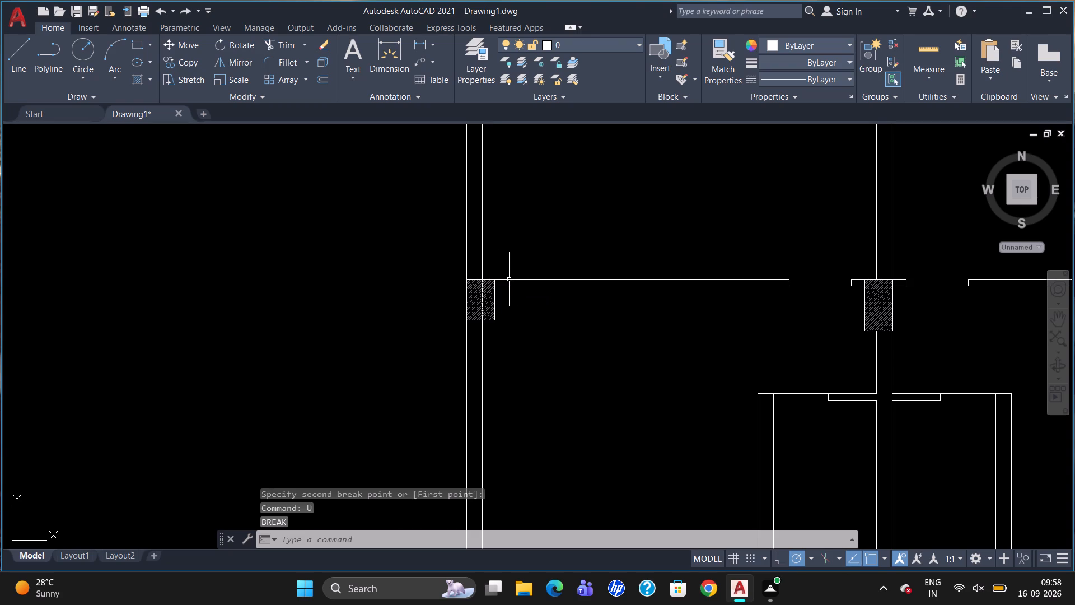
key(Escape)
Break the westernmost wall's inner line at the copied column's northern edge using Break at Point.
text(BR)
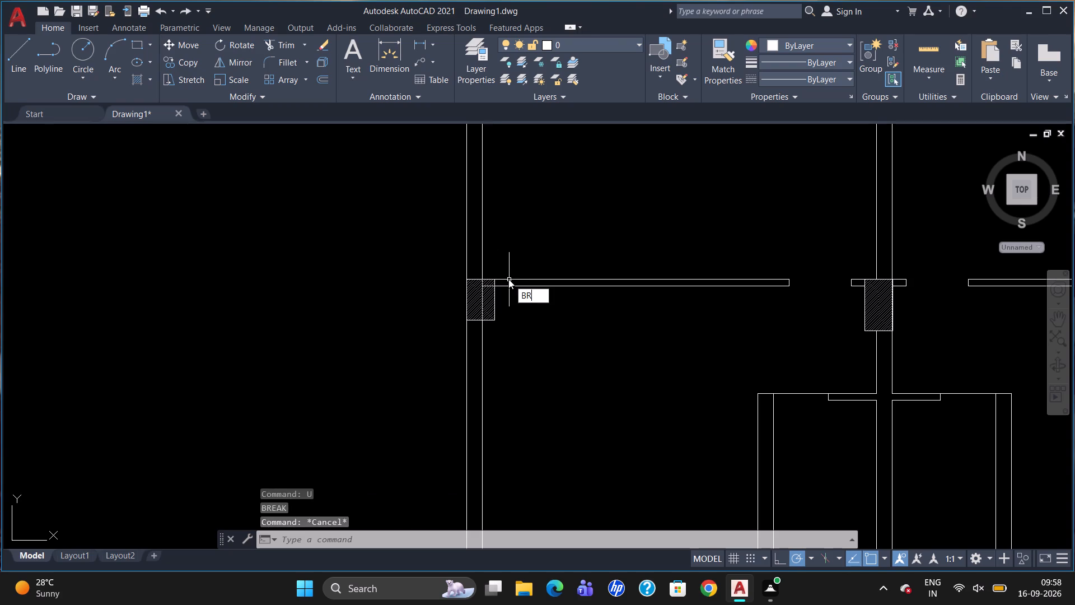
click(532, 324)
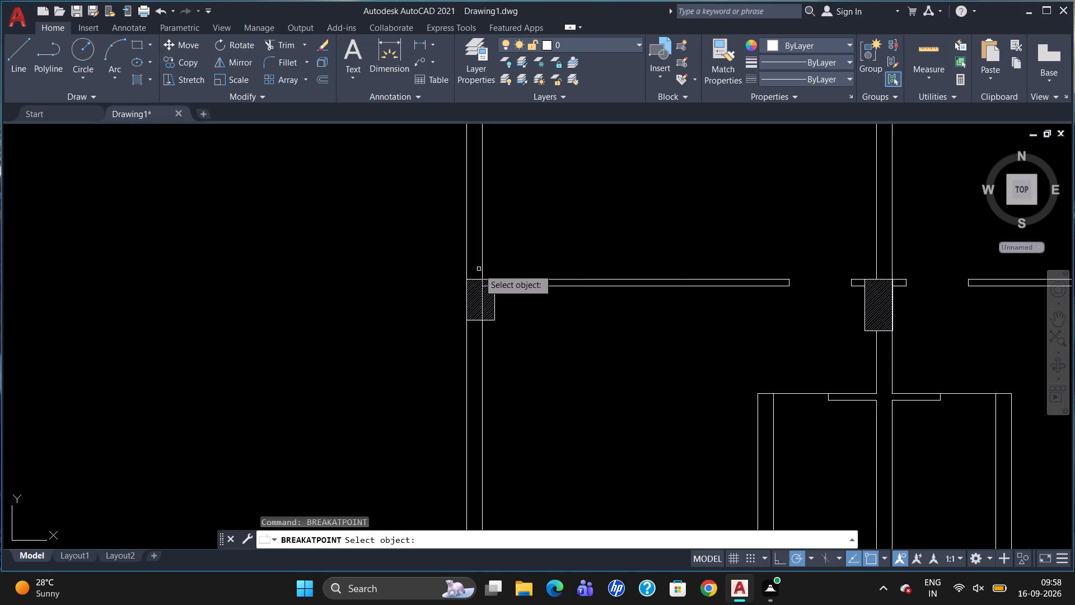
click(482, 268)
click(483, 277)
Break the partition's southern line where it meets the copied column's eastern edge using Break at Point.
scroll(499, 283, up, 3)
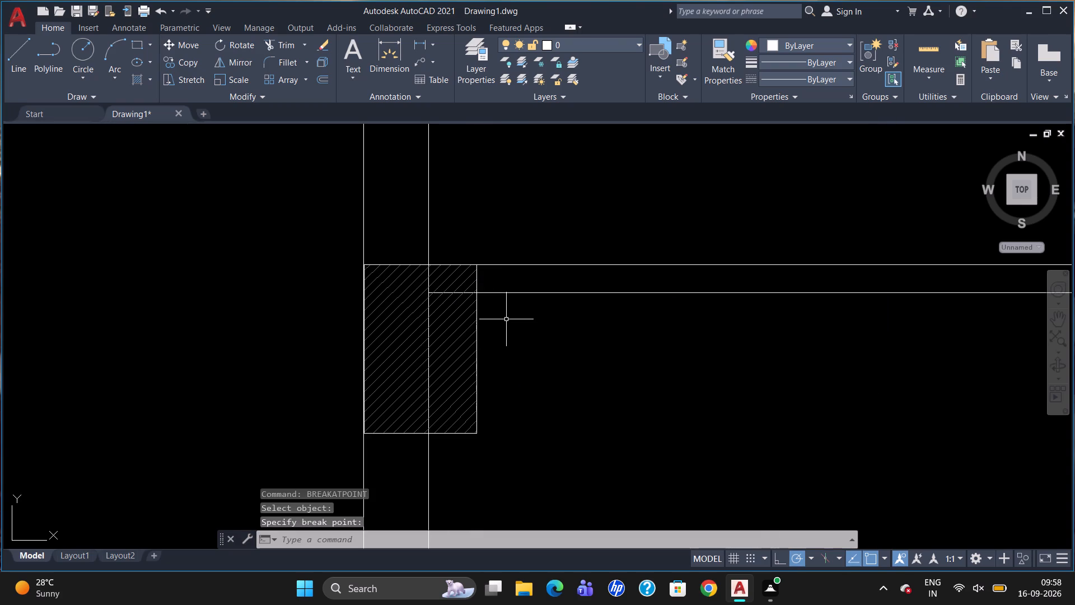
text(BR)
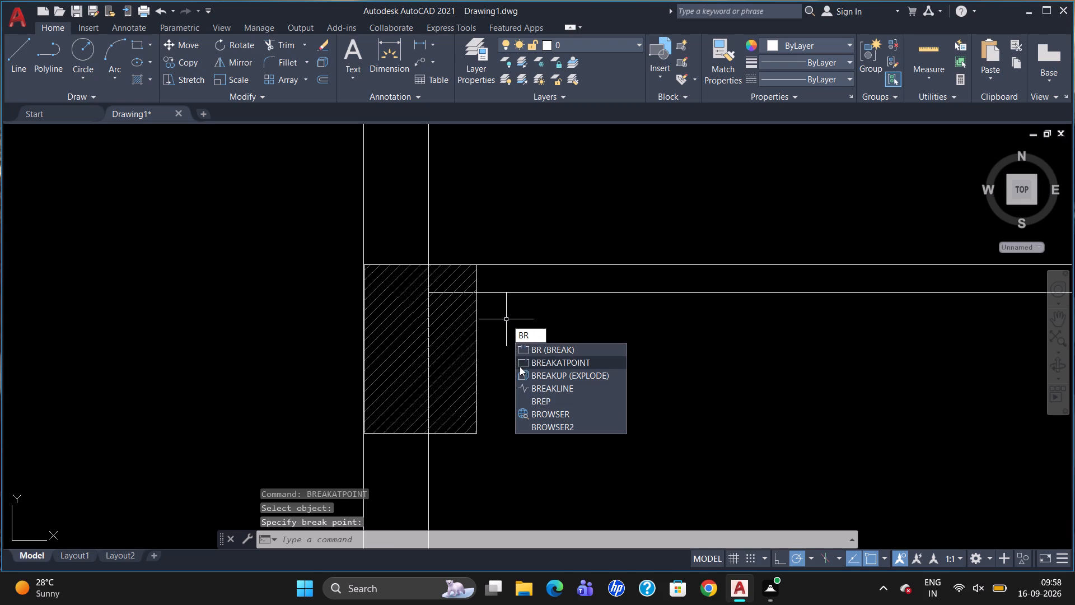
click(520, 366)
click(486, 293)
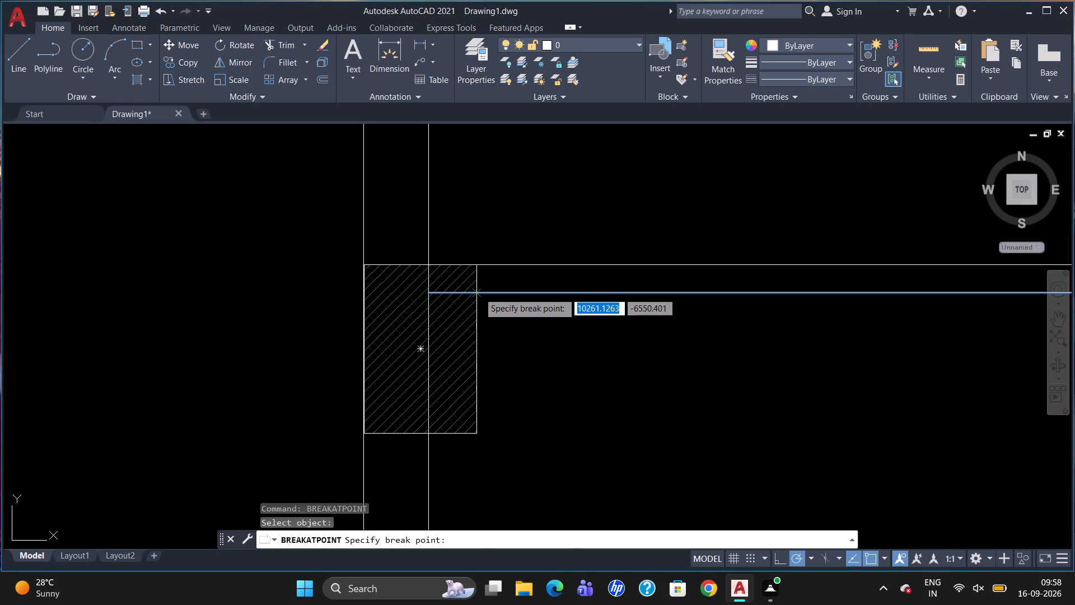
click(479, 292)
Delete the partition line segment and the wall's inner line segment lying inside the copied column.
scroll(472, 288, up, 3)
click(462, 310)
click(461, 305)
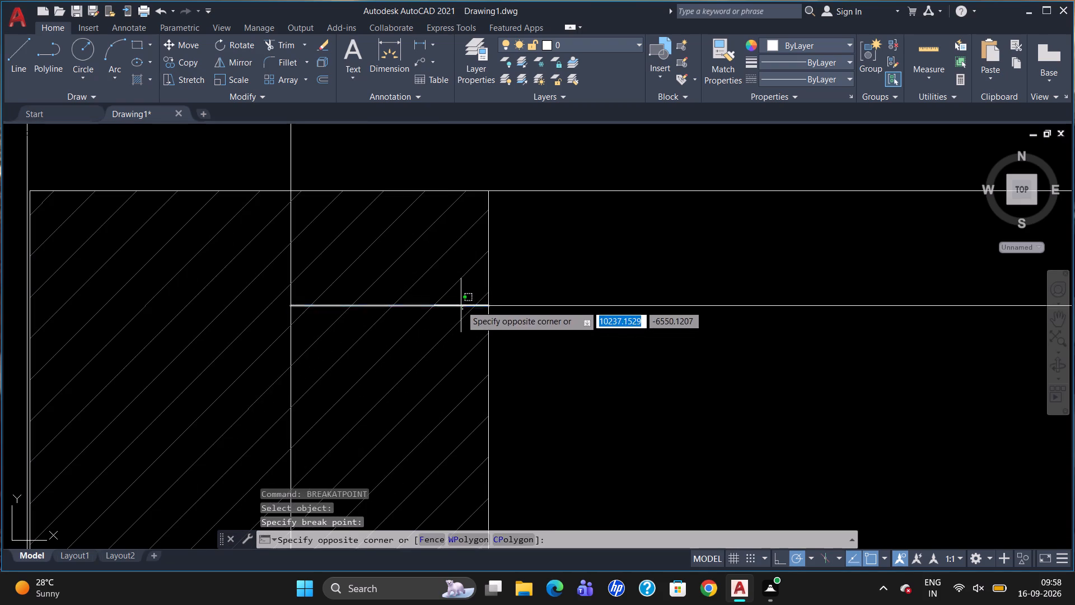
click(291, 261)
key(Delete)
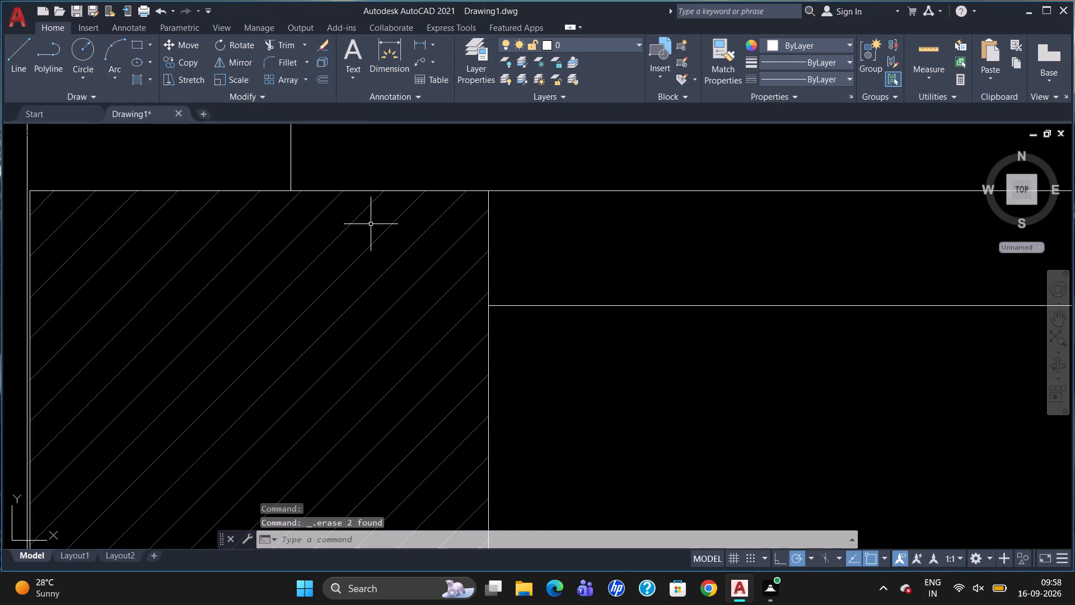
Copy the easternmost wall's southernmost hatched column onto the westernmost wall, horizontally aligned with the original.
scroll(366, 180, down, 5)
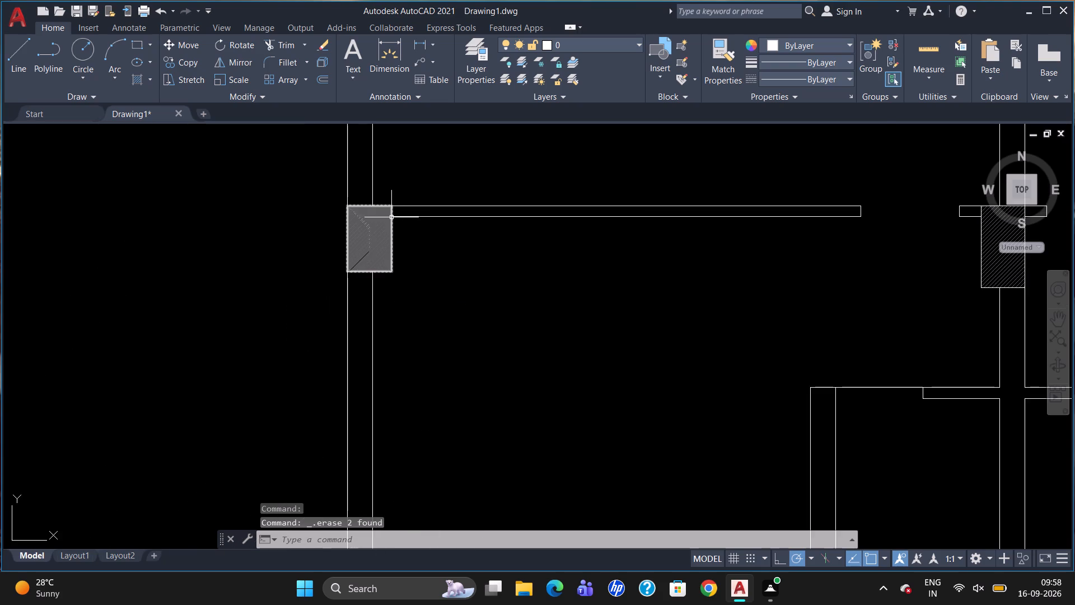
scroll(389, 223, down, 2)
scroll(468, 261, down, 1)
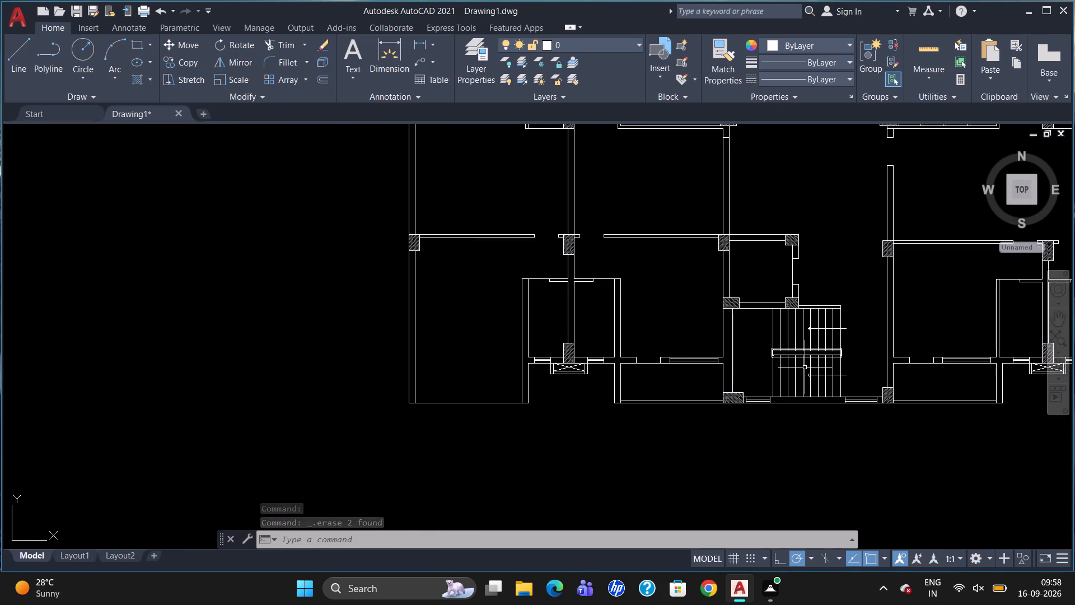
scroll(819, 319, up, 2)
scroll(678, 365, down, 3)
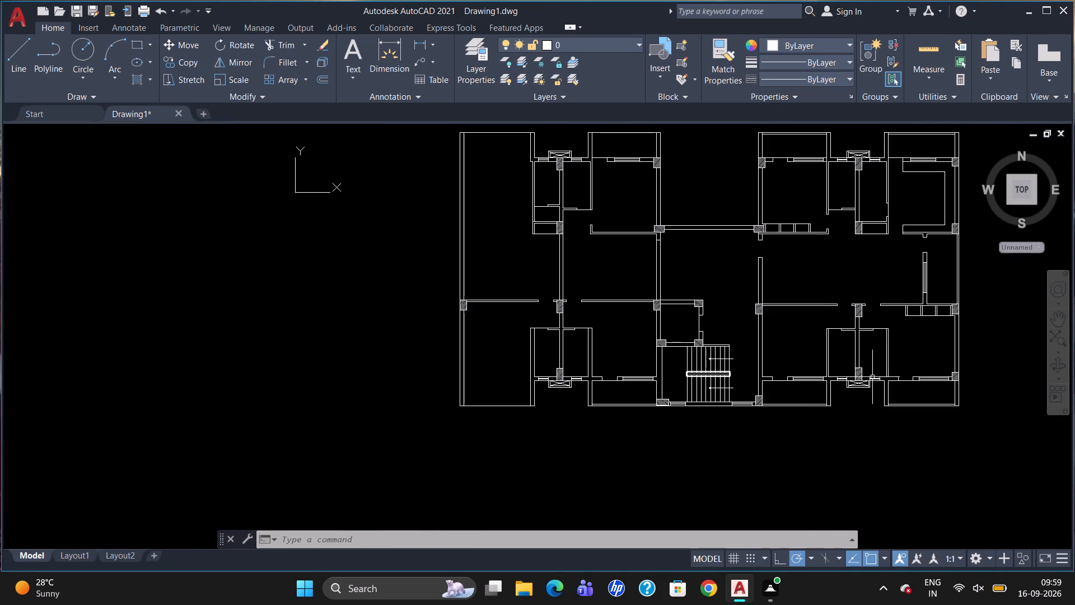
click(955, 379)
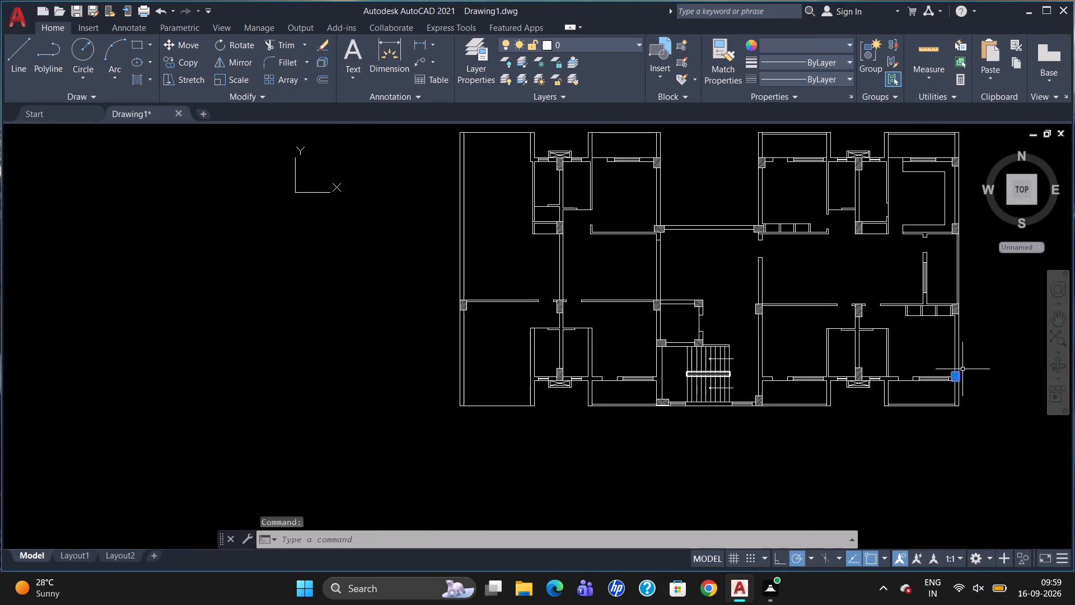
text(CO)
key(Return)
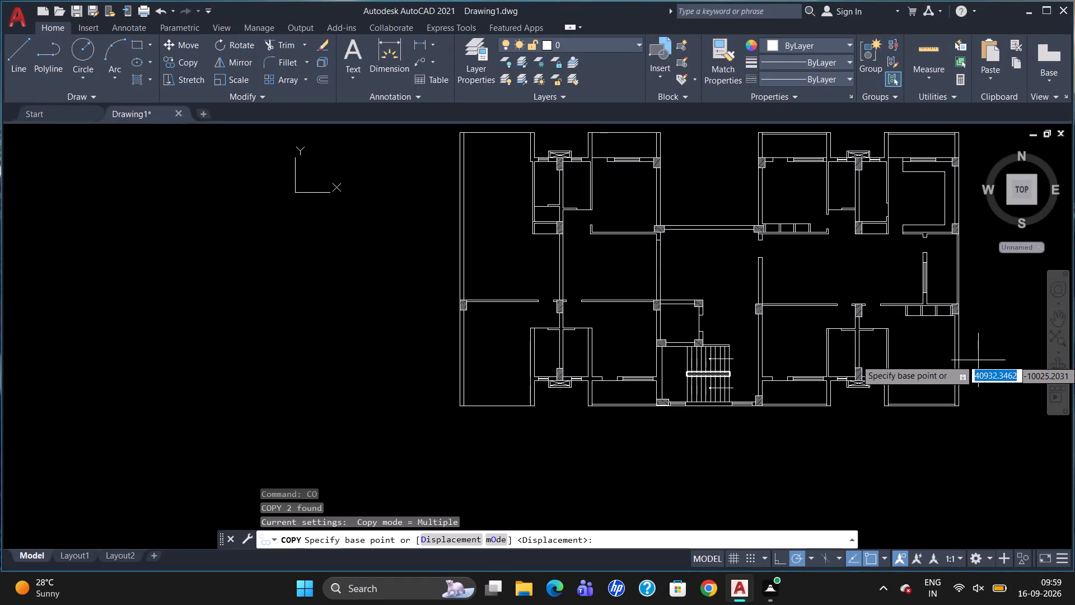
scroll(1002, 367, up, 3)
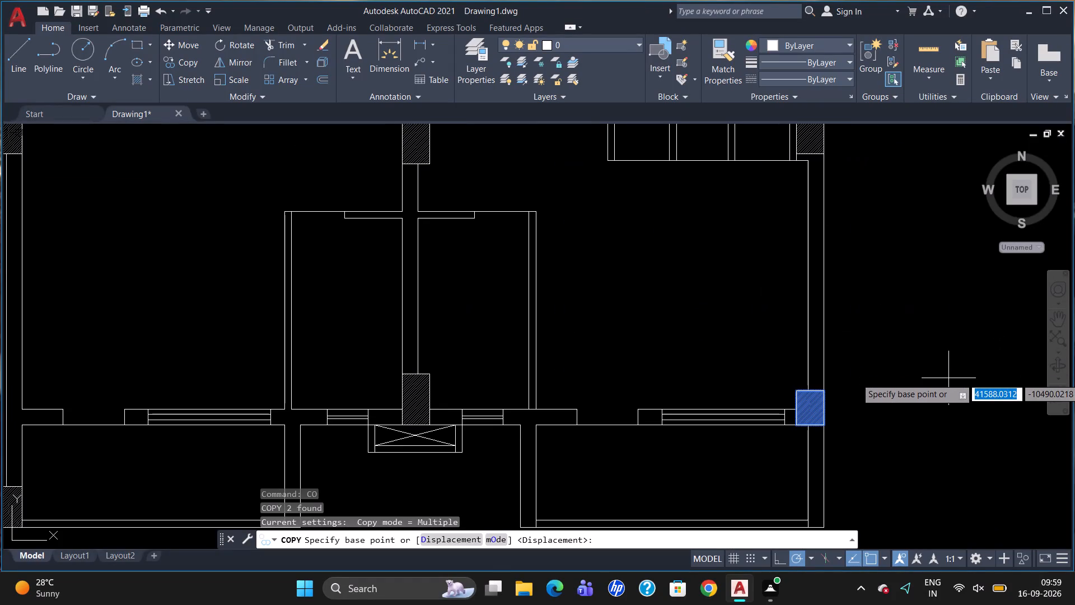
click(822, 422)
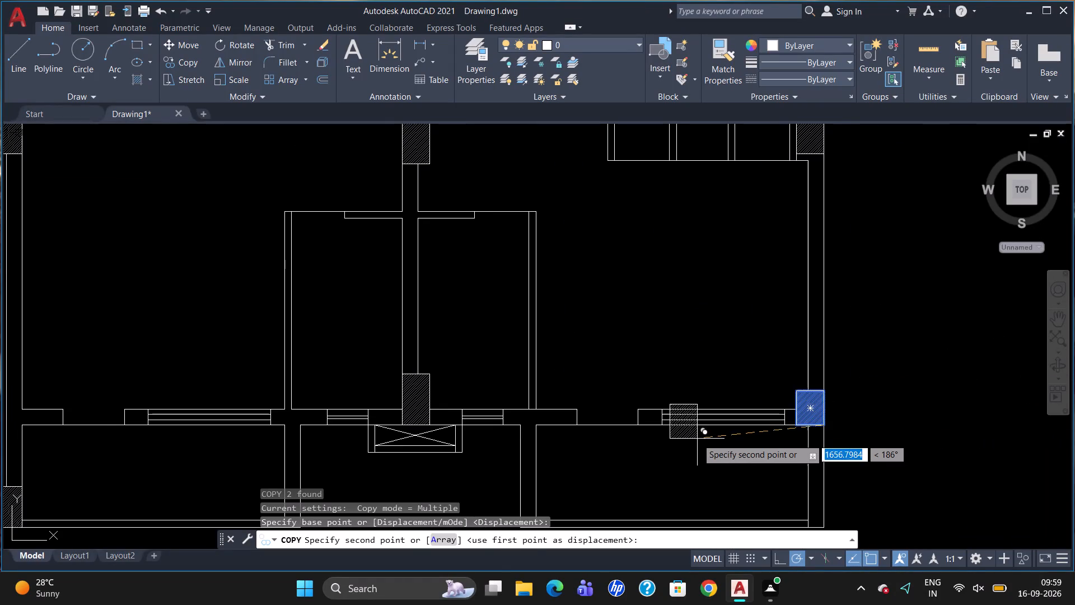
scroll(697, 439, down, 1)
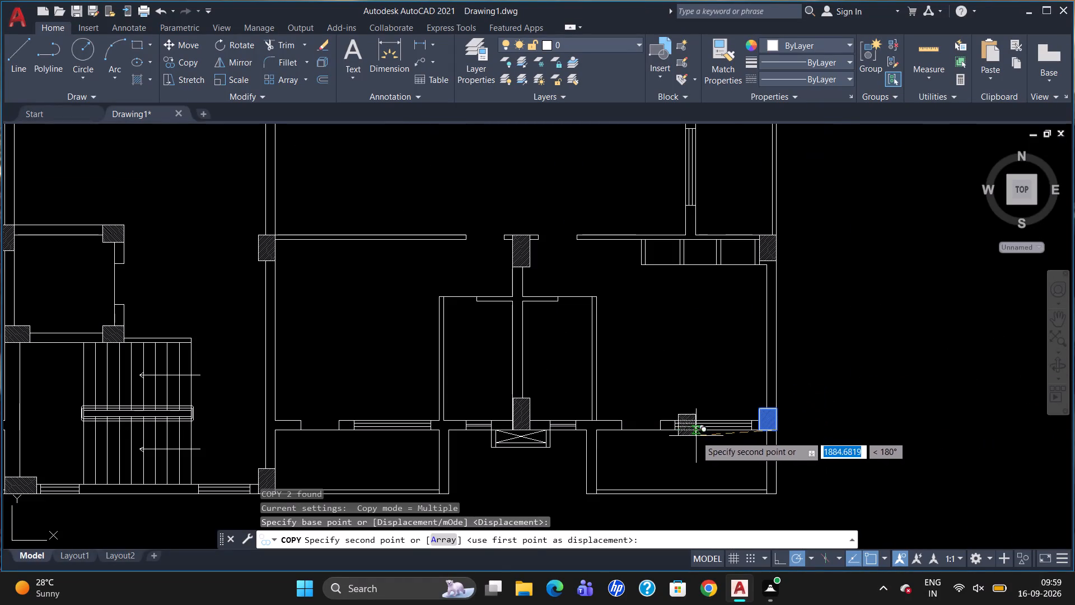
scroll(670, 443, down, 1)
scroll(343, 446, down, 1)
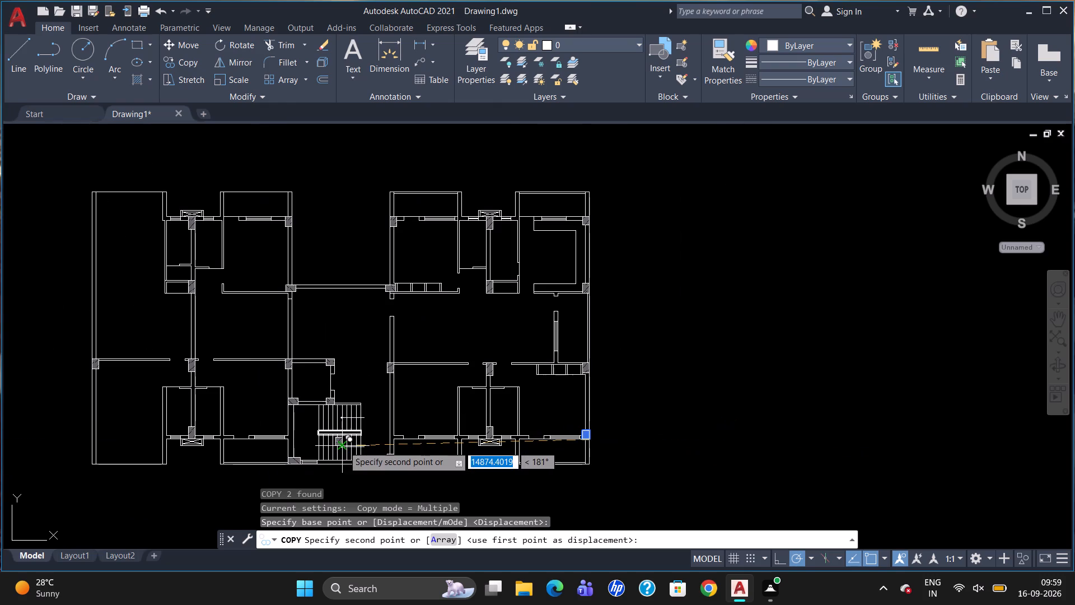
scroll(127, 440, up, 2)
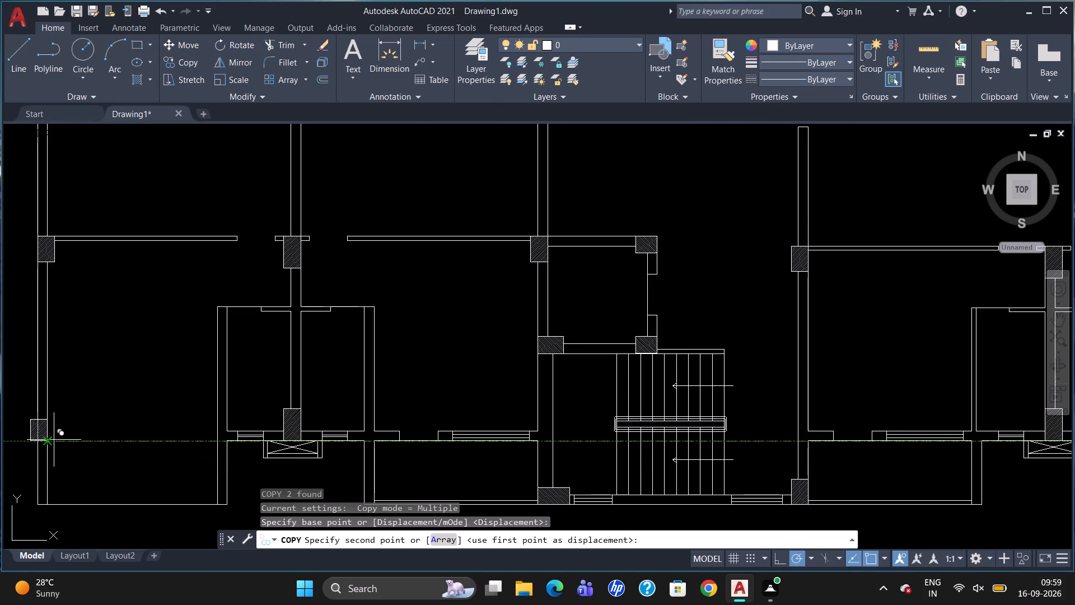
scroll(57, 440, up, 2)
scroll(95, 432, down, 2)
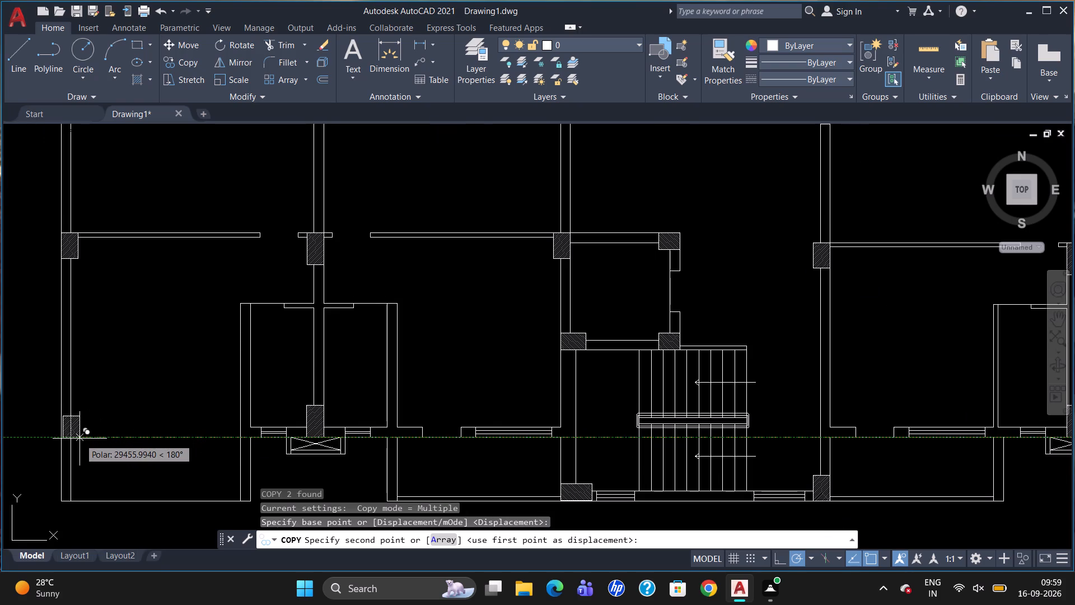
click(78, 438)
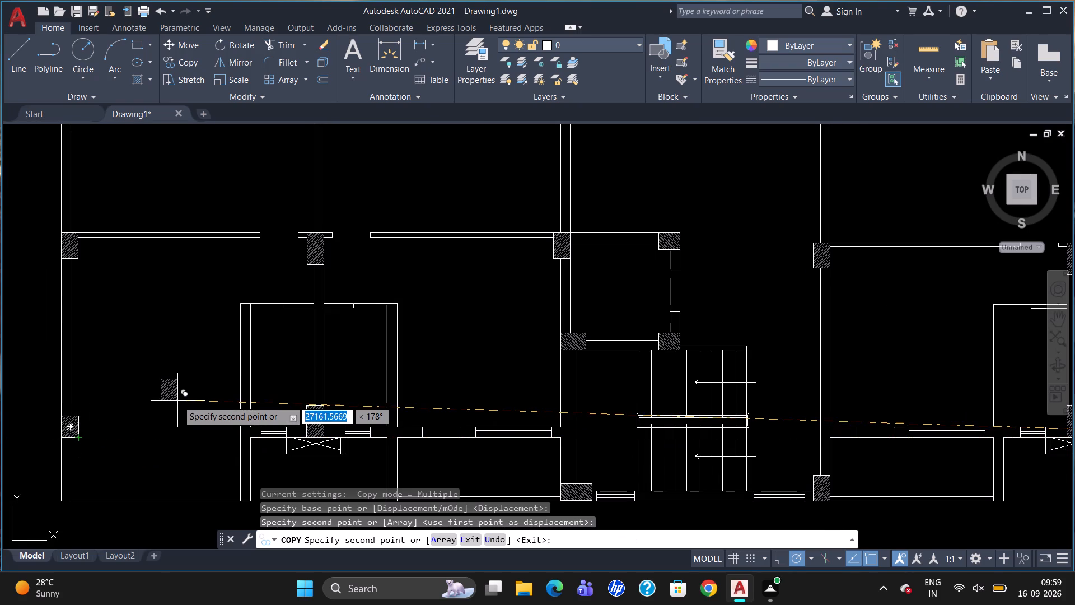
key(Escape)
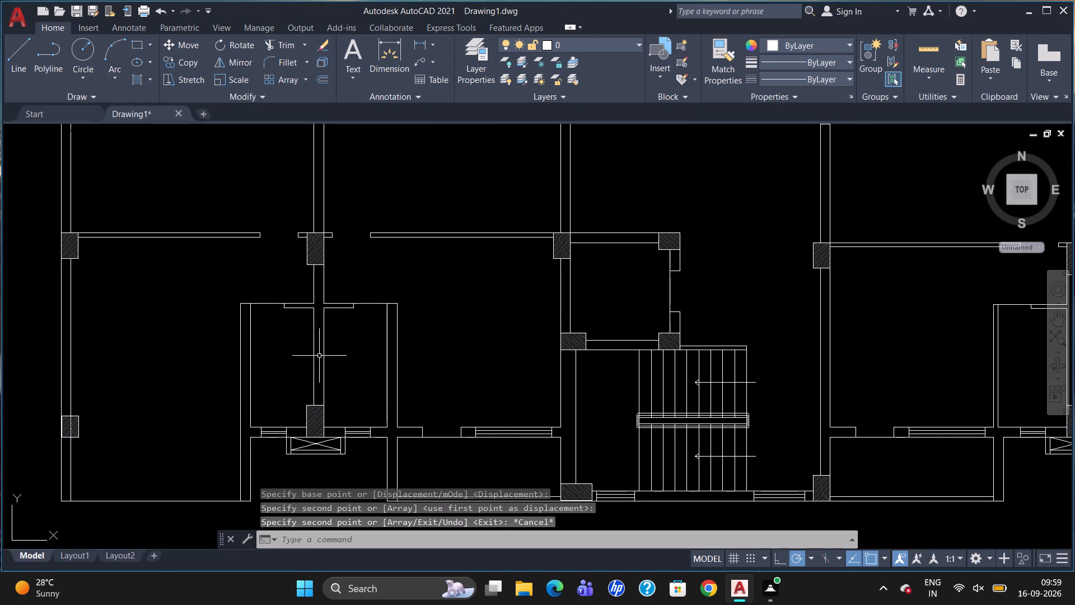
Draw a horizontal line about 4042 units long from the southwest shaft-side wall corner to the new column's southeast corner.
scroll(616, 347, down, 2)
scroll(424, 392, up, 3)
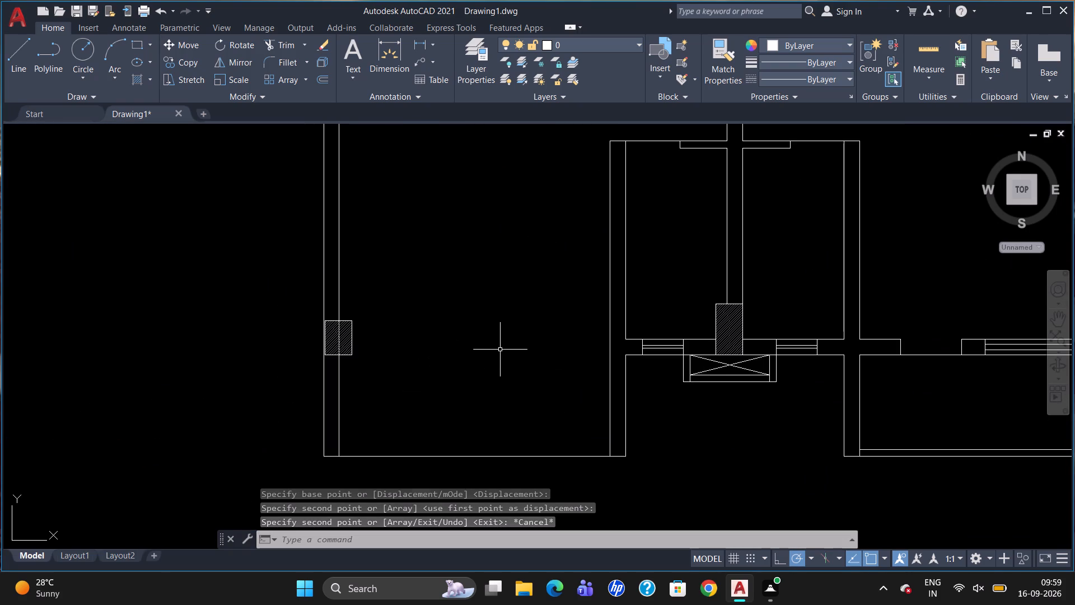
key(l)
key(Return)
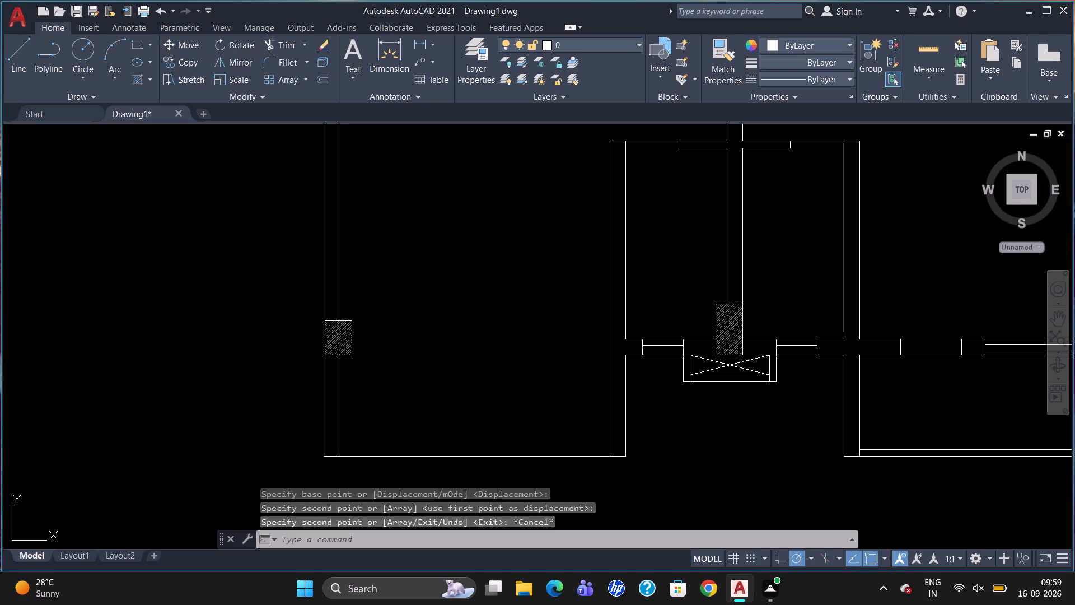
click(624, 357)
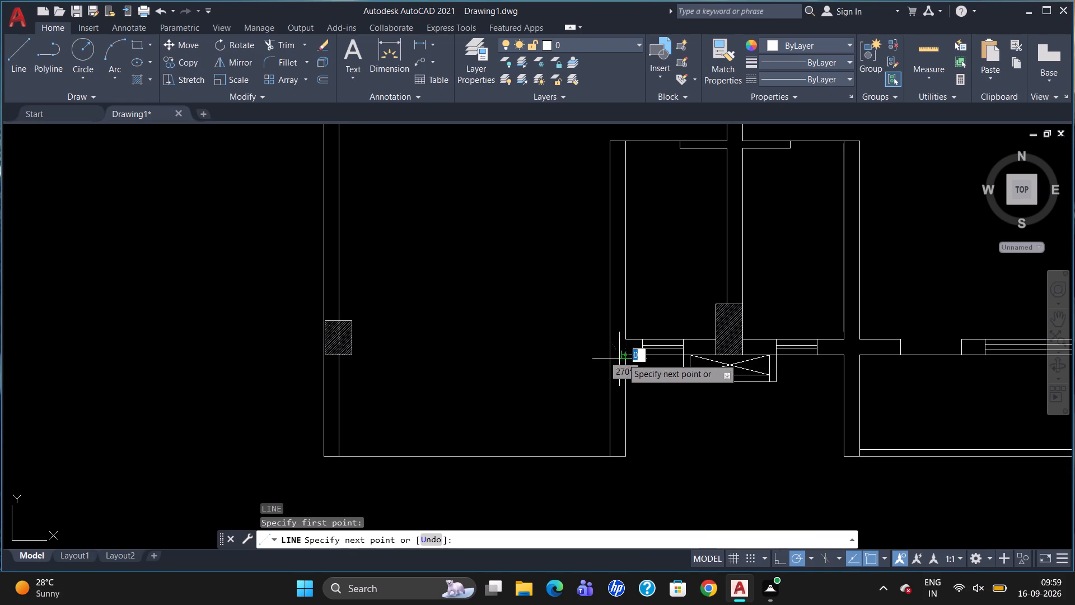
click(353, 354)
key(Escape)
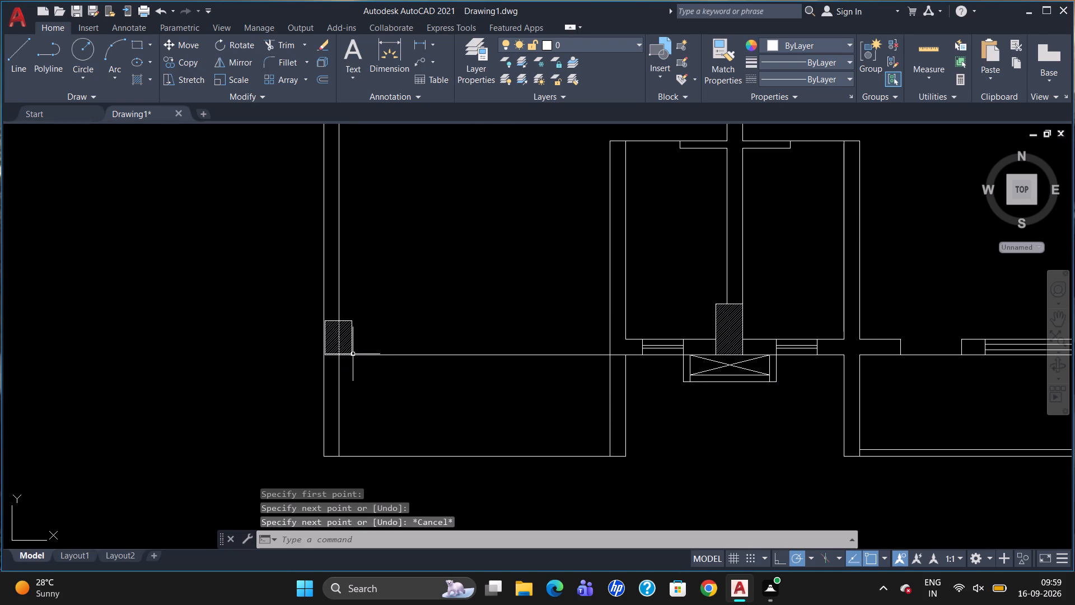
Move the new column west about 17.6 units so it sits flush with the westernmost wall's outer face.
scroll(331, 361, up, 4)
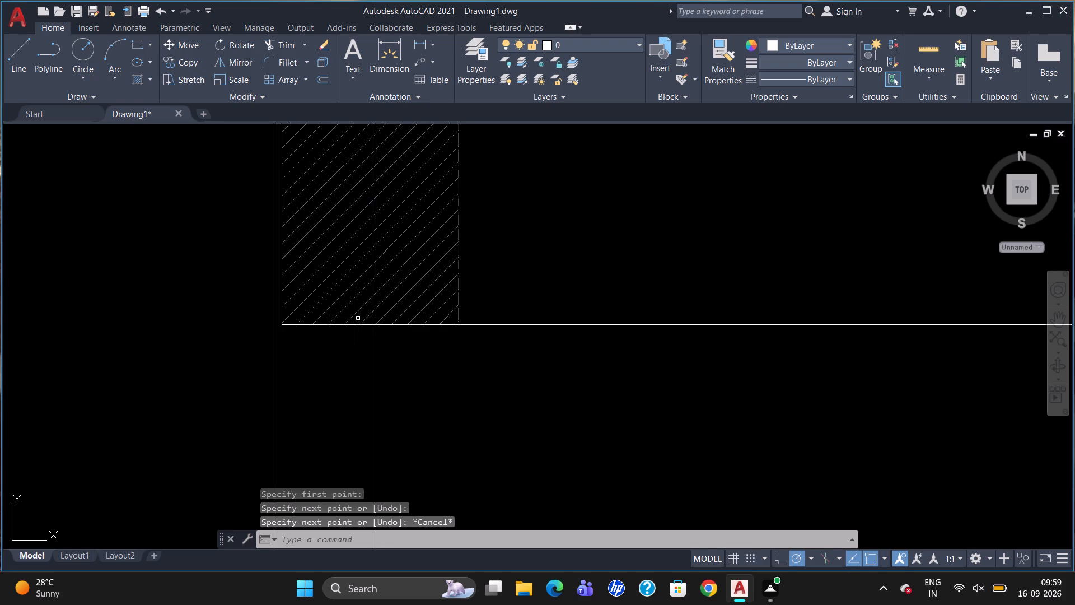
click(356, 324)
key(m)
key(Return)
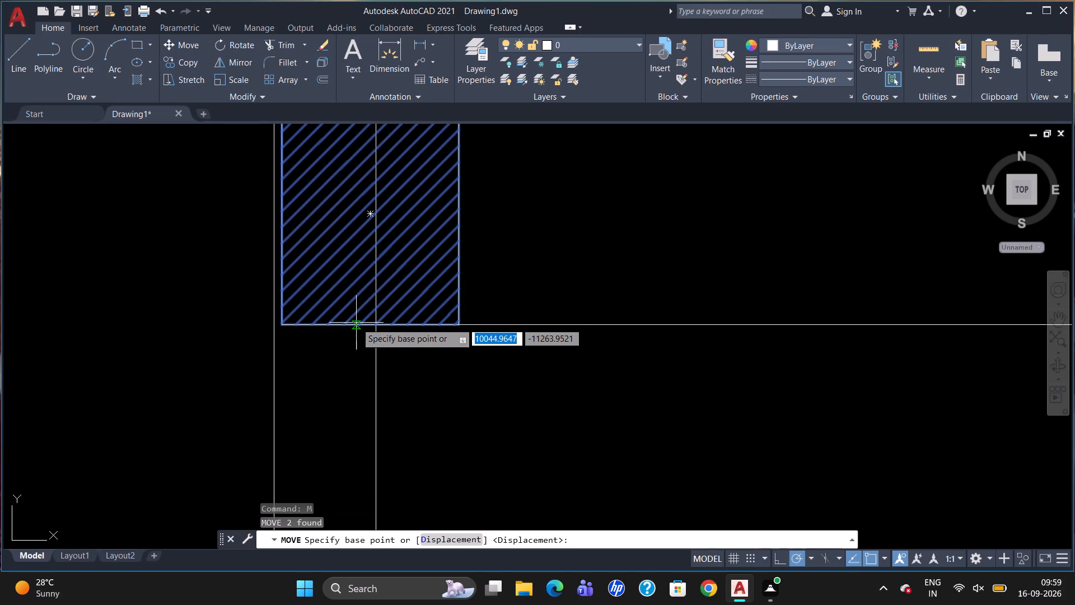
click(278, 324)
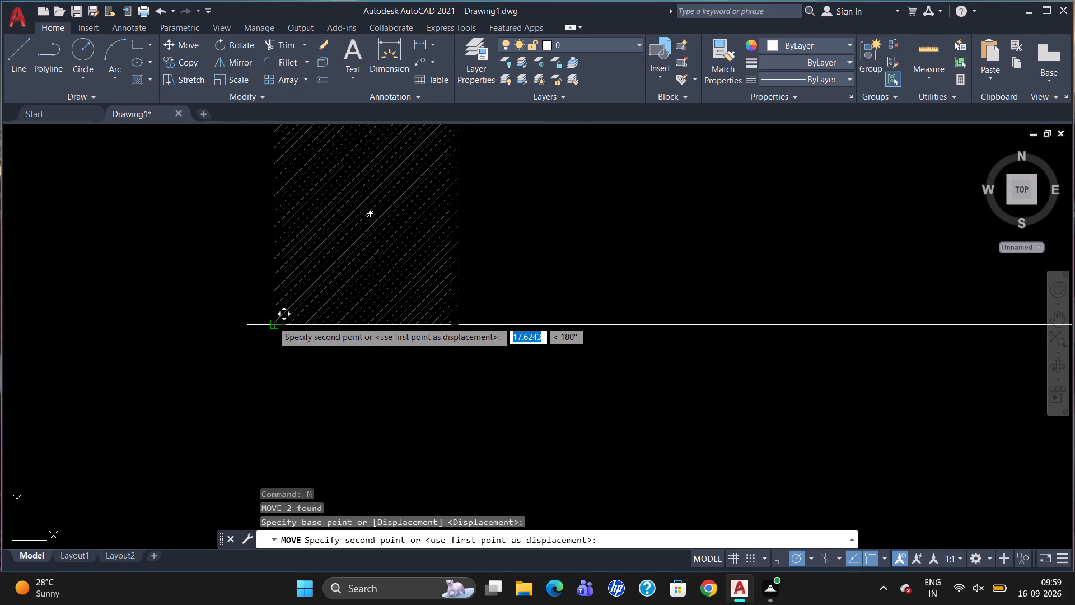
click(273, 321)
Extend the new horizontal line to the moved column's eastern edge.
scroll(427, 354, down, 2)
scroll(515, 345, up, 1)
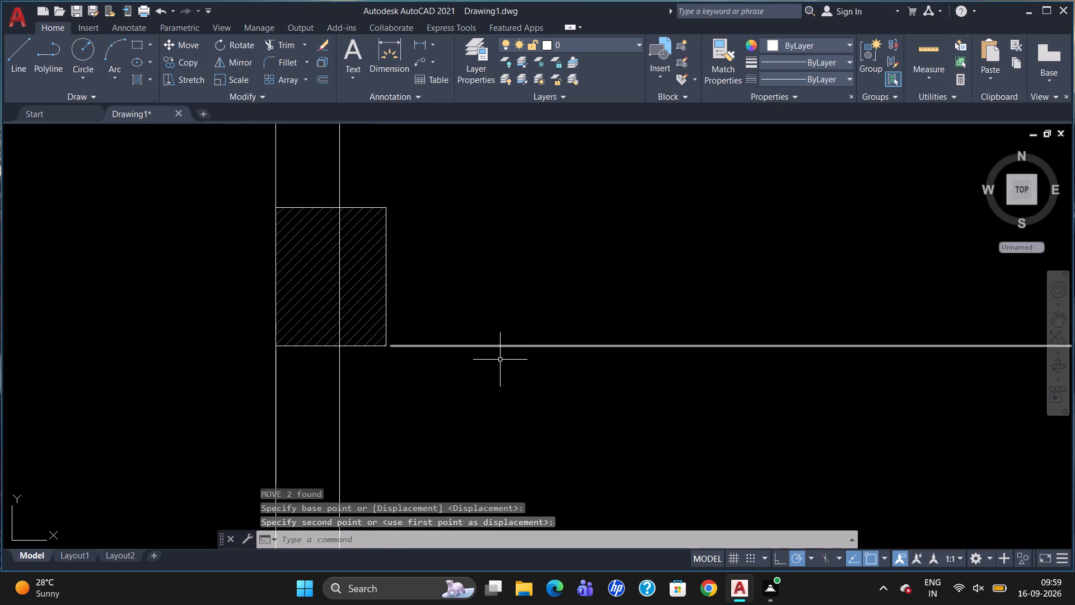
text(EX)
key(Return)
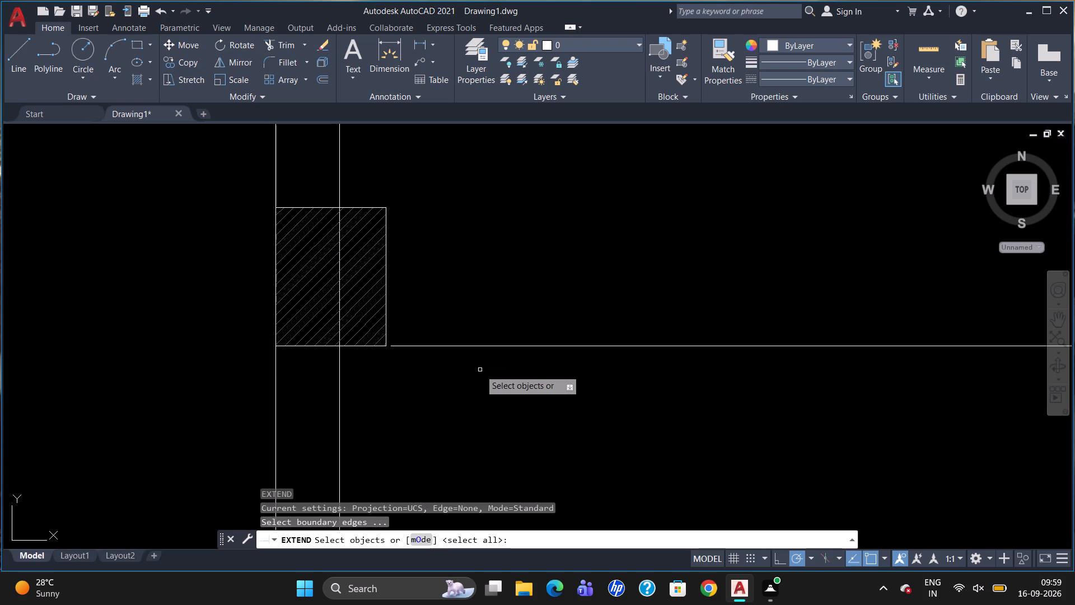
click(387, 313)
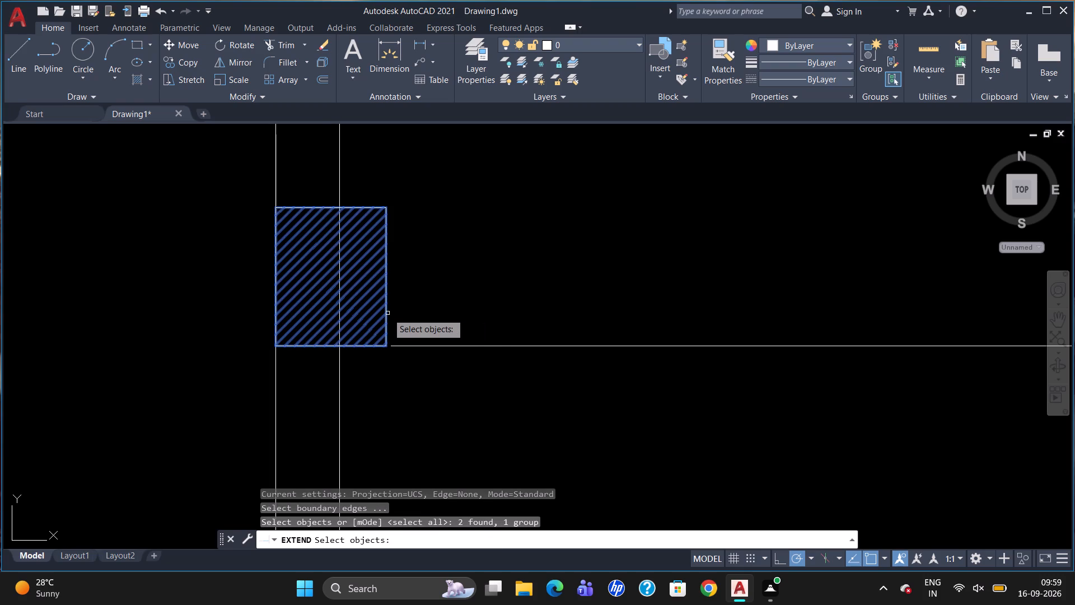
key(Return)
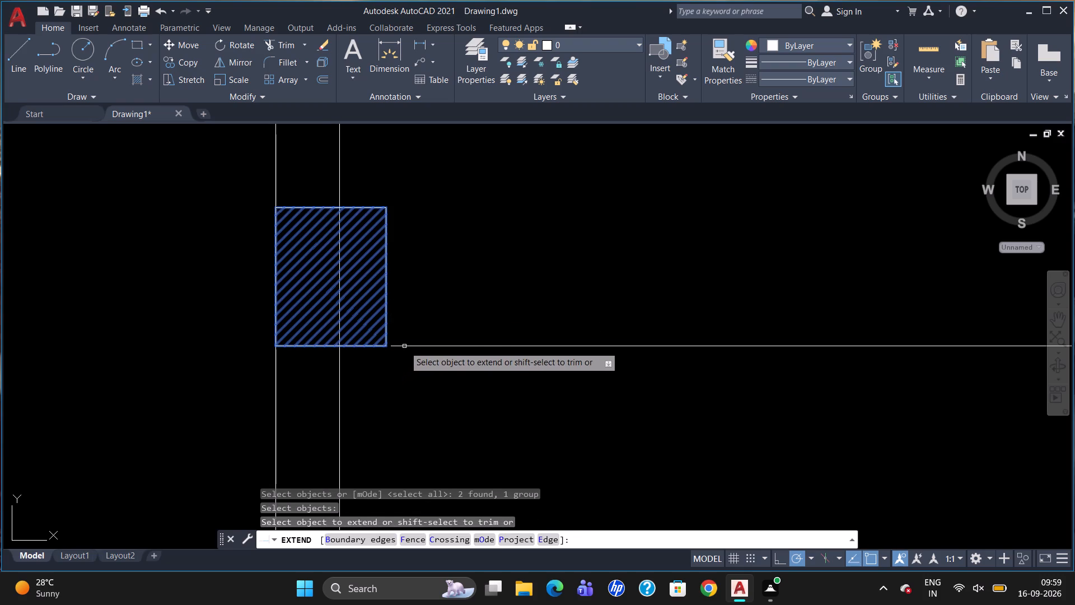
click(404, 346)
scroll(342, 372, down, 2)
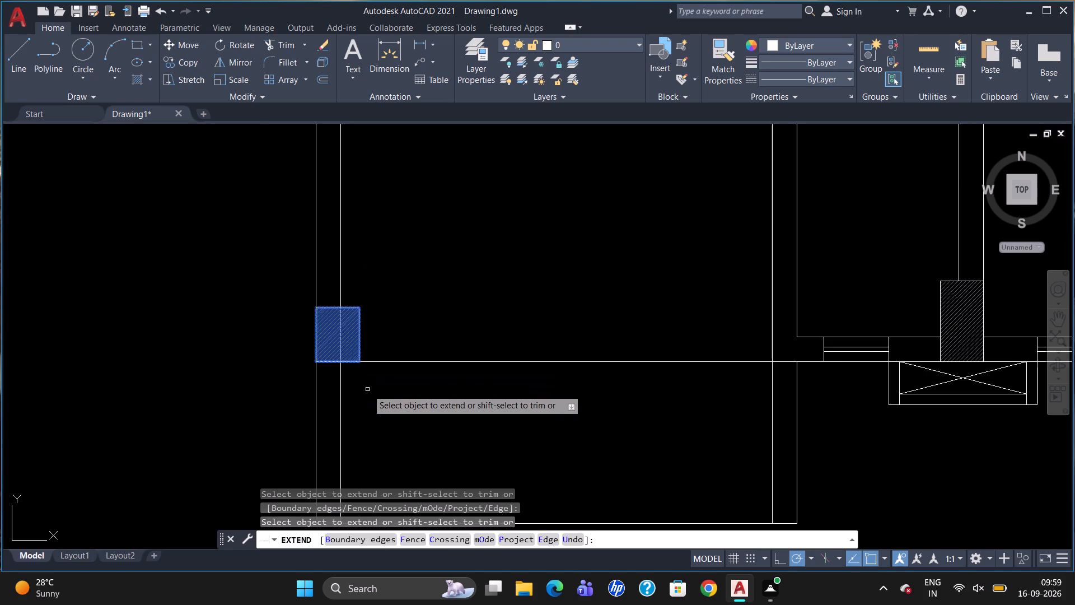
key(Escape)
Break the westernmost wall's inner line at the moved column's southern edge using Break at Point.
text(BR)
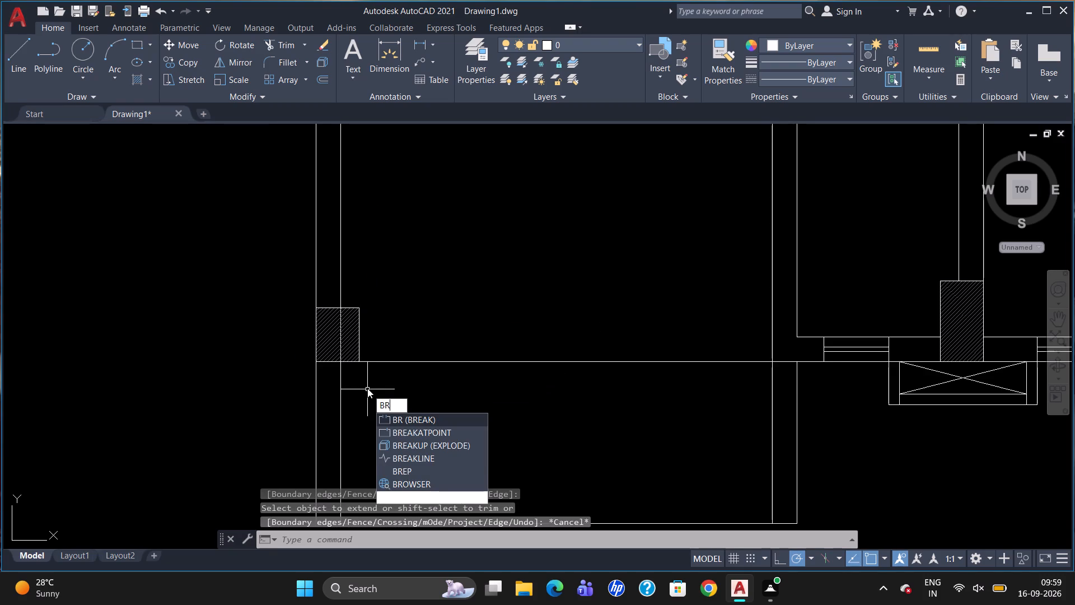
click(392, 433)
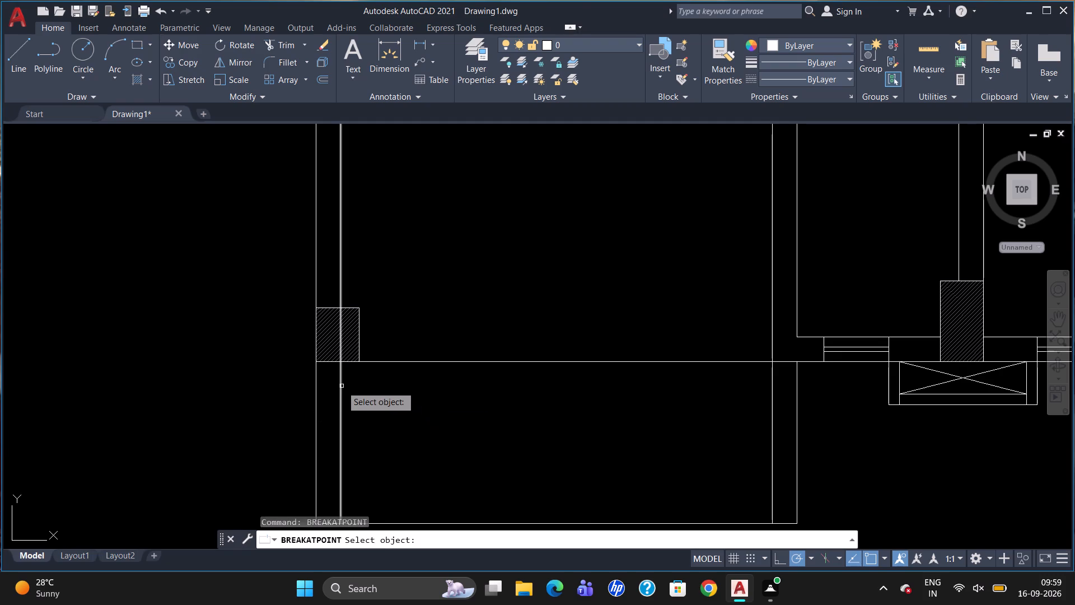
click(342, 386)
click(342, 364)
Break the westernmost wall's inner line at the moved column's northern edge and erase the segment inside the column.
text(BR)
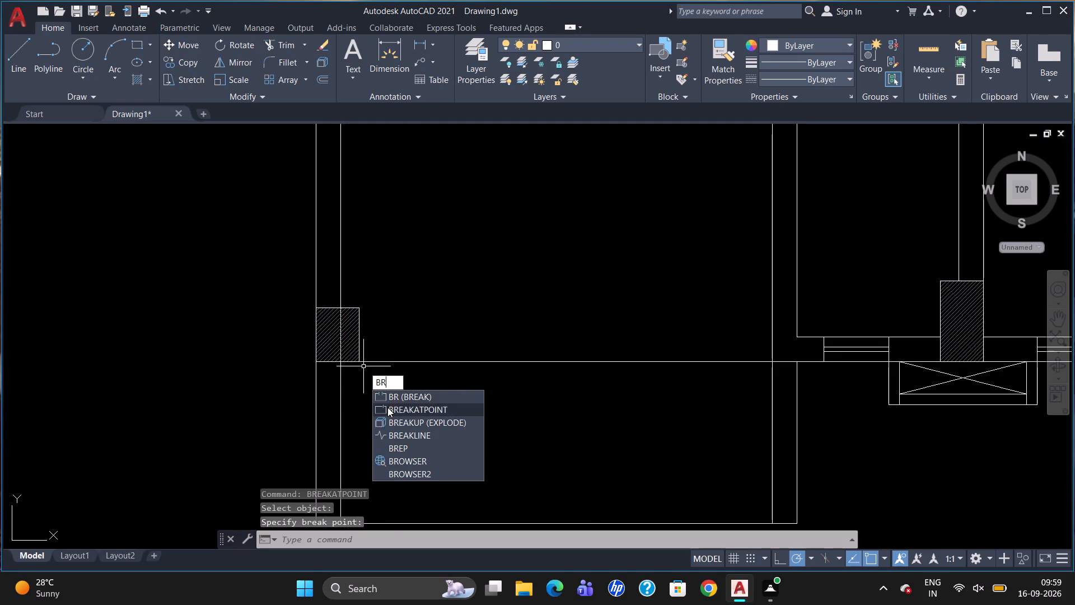
click(387, 407)
click(340, 297)
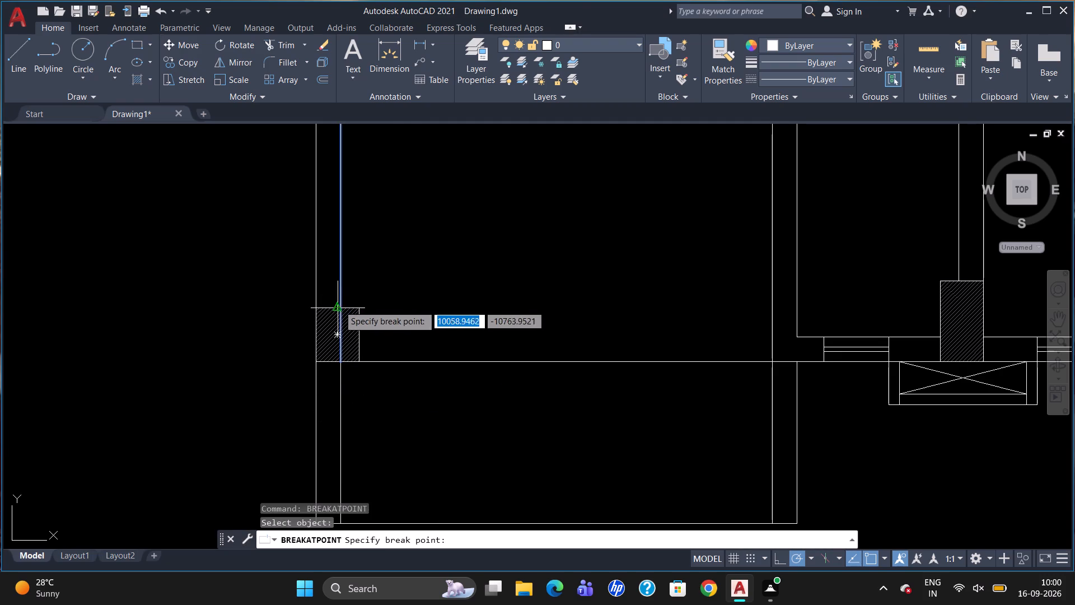
click(339, 305)
scroll(346, 315, up, 6)
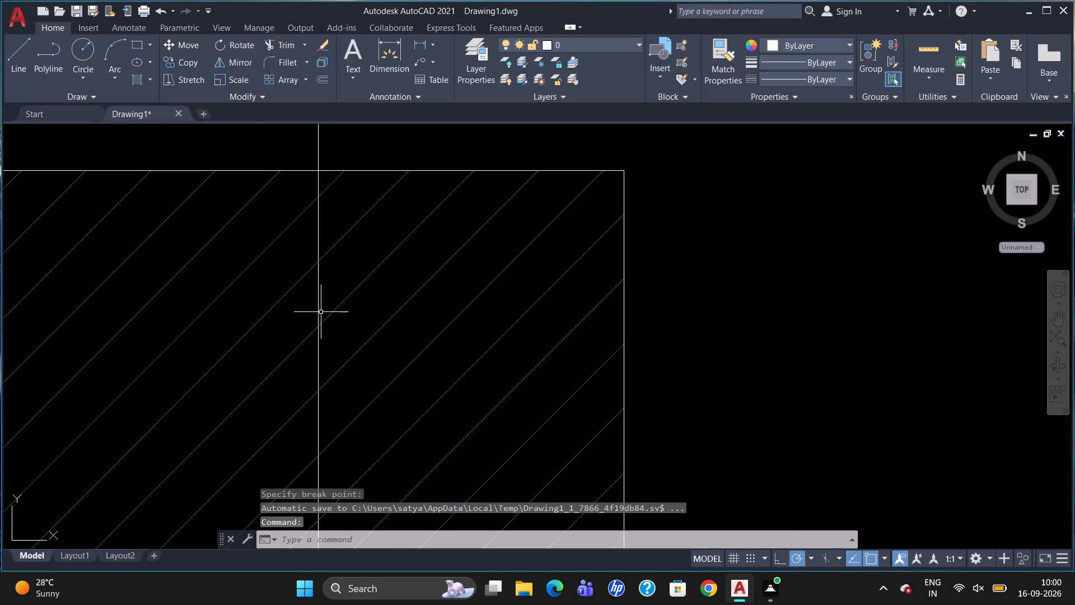
click(319, 311)
key(Delete)
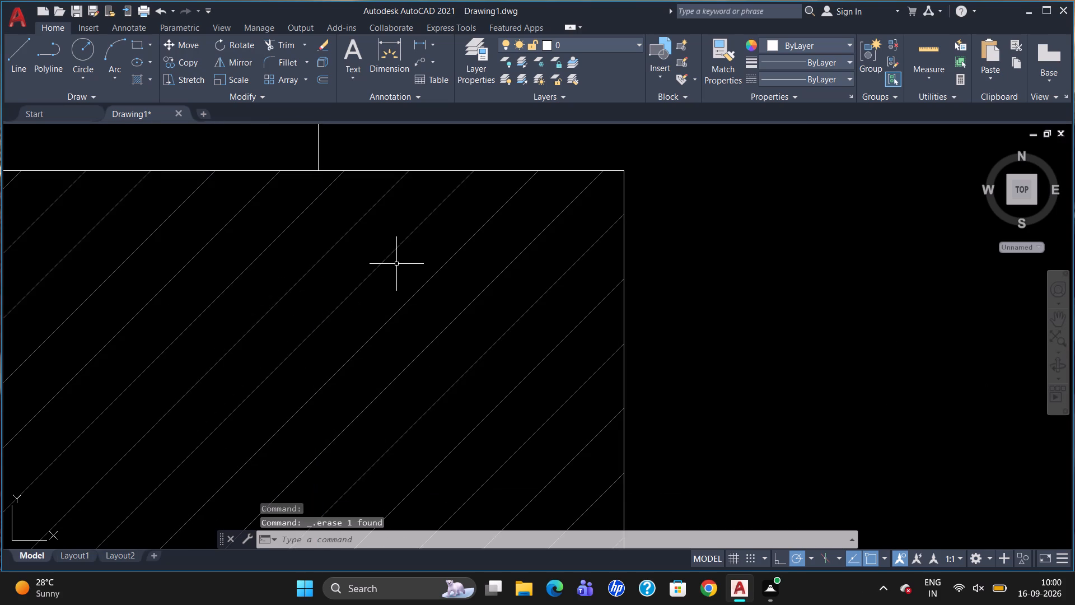
Trim the new partition line where it crosses between the two faces of the shaft-side wall.
scroll(402, 232, down, 6)
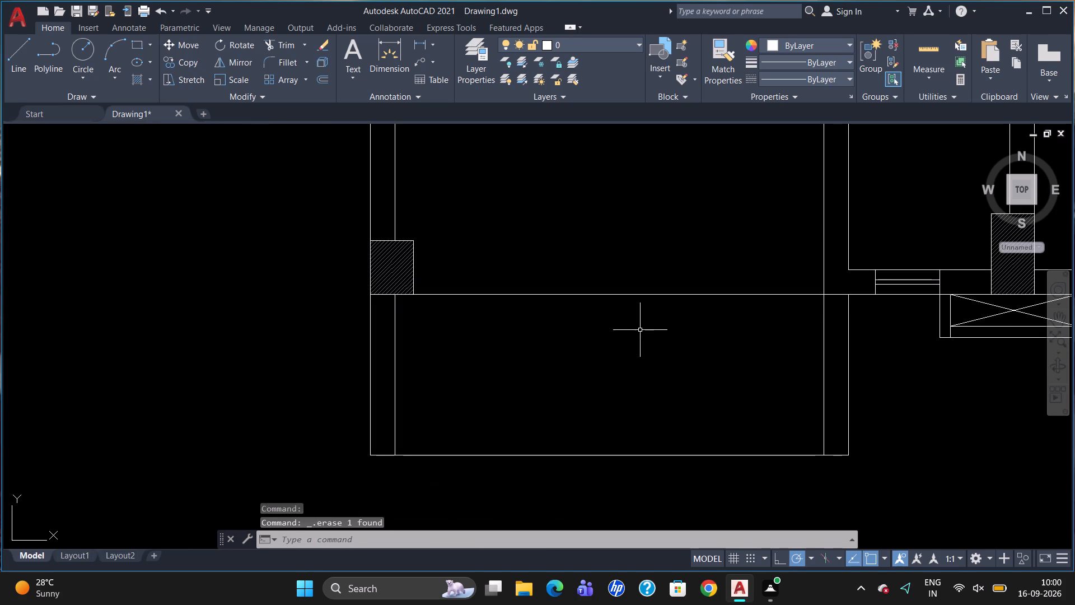
text(TR)
key(Return)
key(Return)
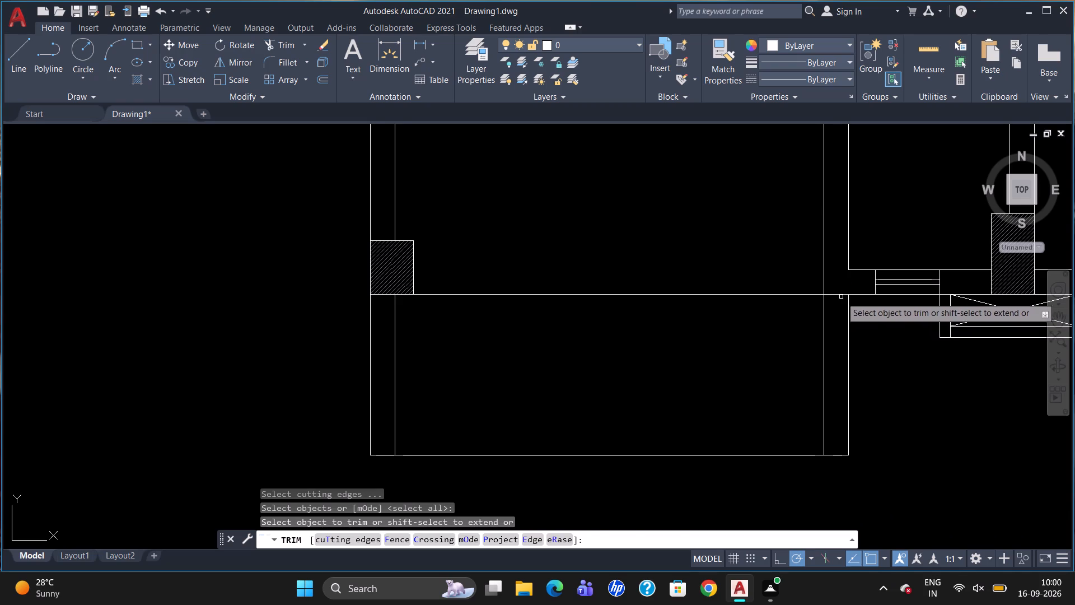
click(839, 292)
click(836, 300)
scroll(821, 340, down, 3)
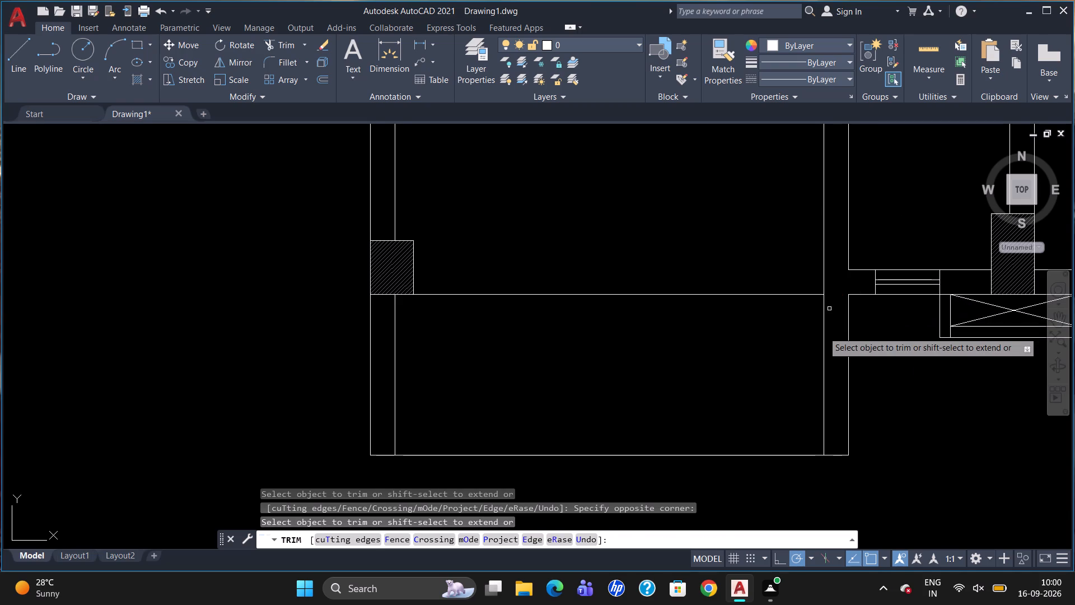
key(Escape)
Offset the southern partition line 230 units north to form the wall's second face.
key(o)
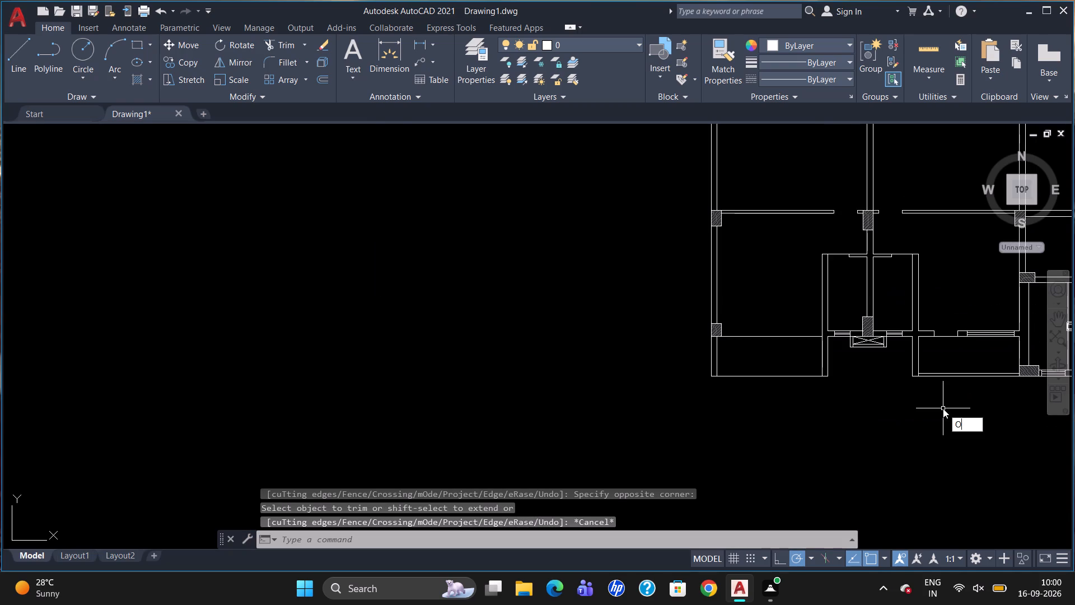
key(Return)
text(230)
key(Return)
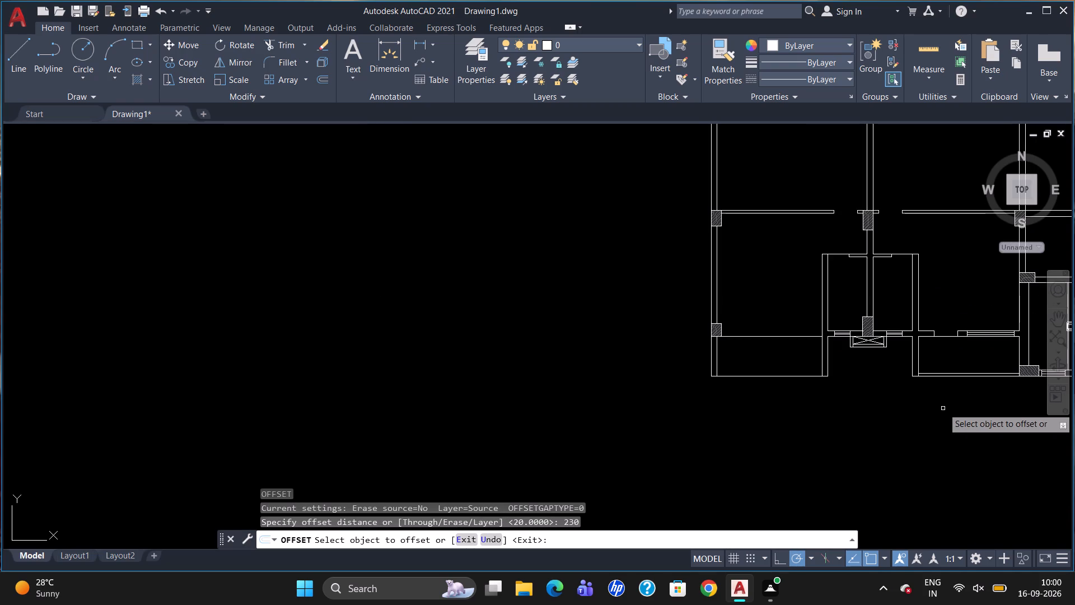
click(782, 336)
click(782, 323)
scroll(588, 371, down, 3)
scroll(766, 356, up, 3)
scroll(643, 301, up, 2)
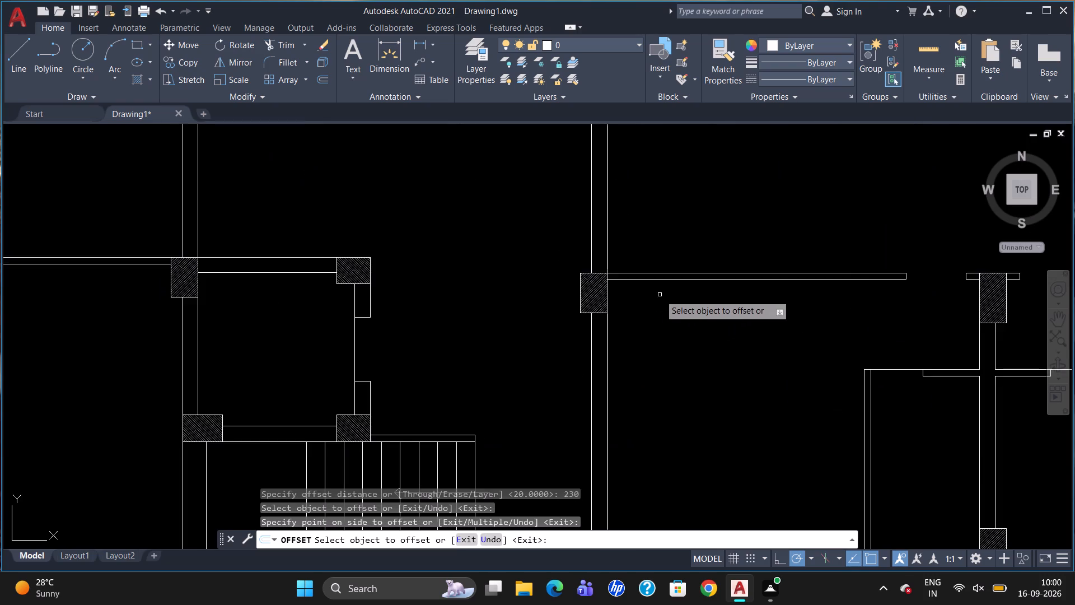
scroll(660, 295, down, 3)
scroll(347, 376, up, 2)
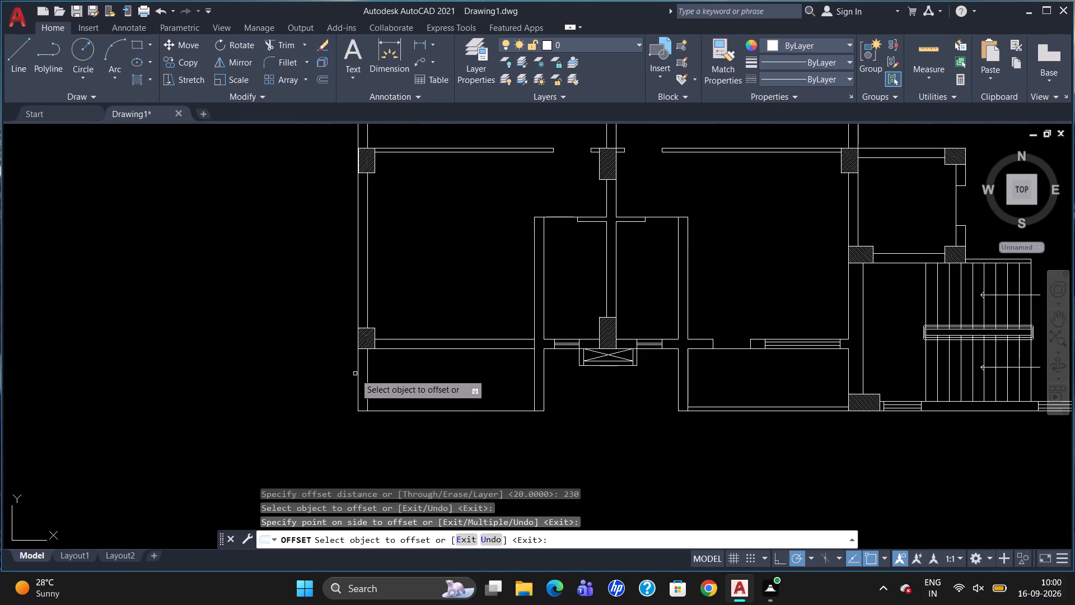
key(Escape)
Draw a vertical jamb line across the southern partition, 450 units east of the column's eastern edge.
key(l)
key(Return)
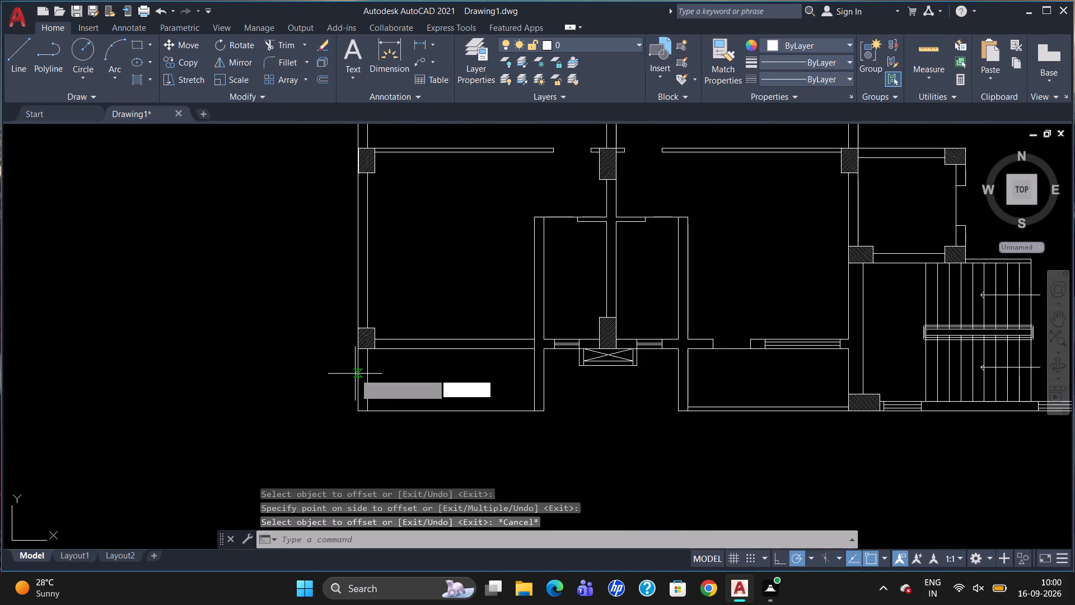
text(TK)
key(Return)
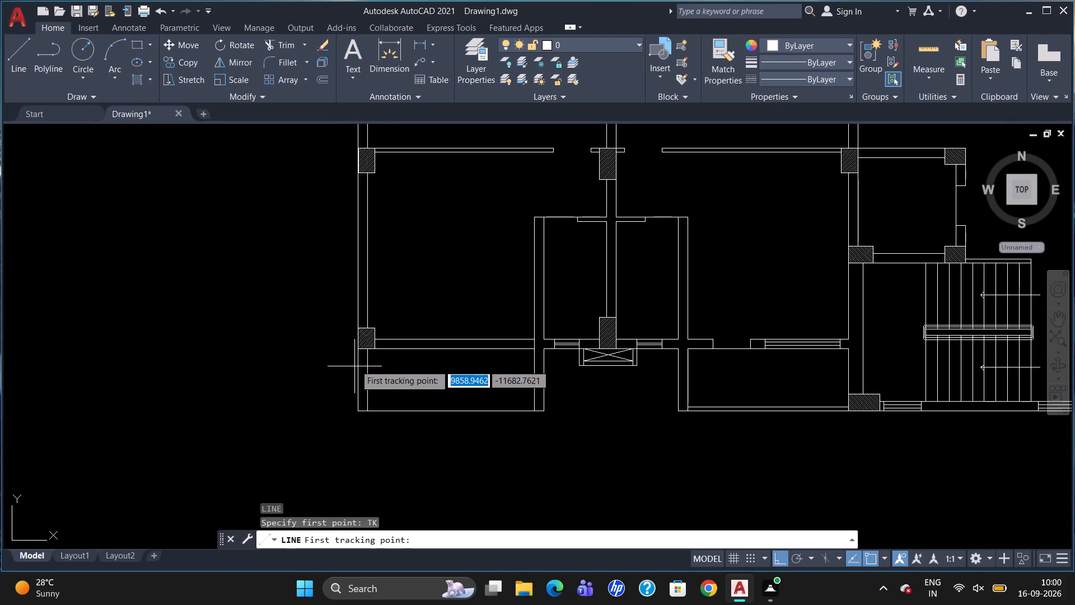
scroll(361, 352, up, 3)
click(414, 301)
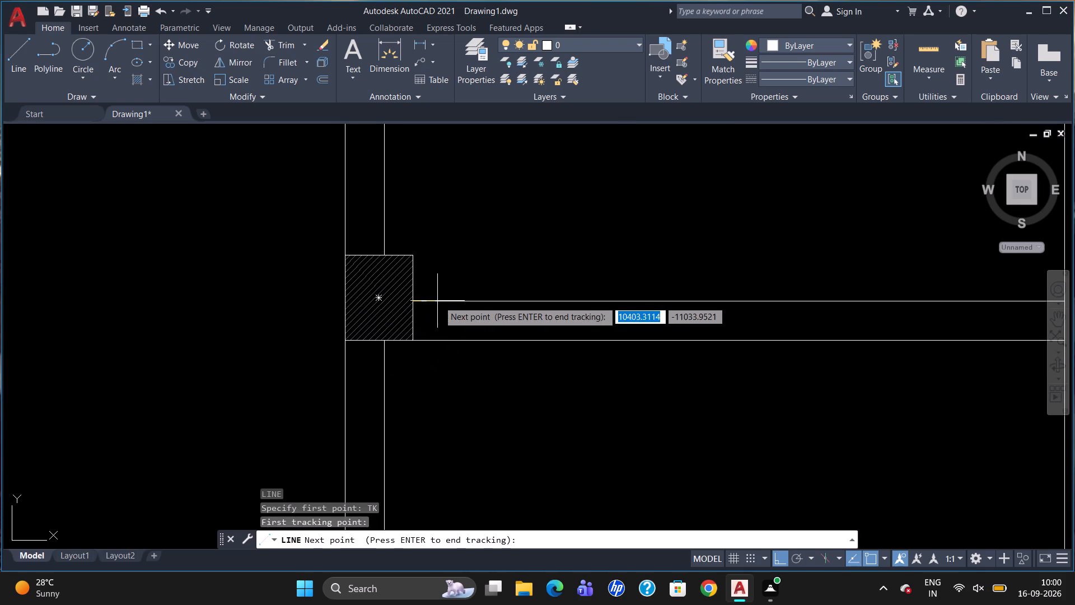
text(450)
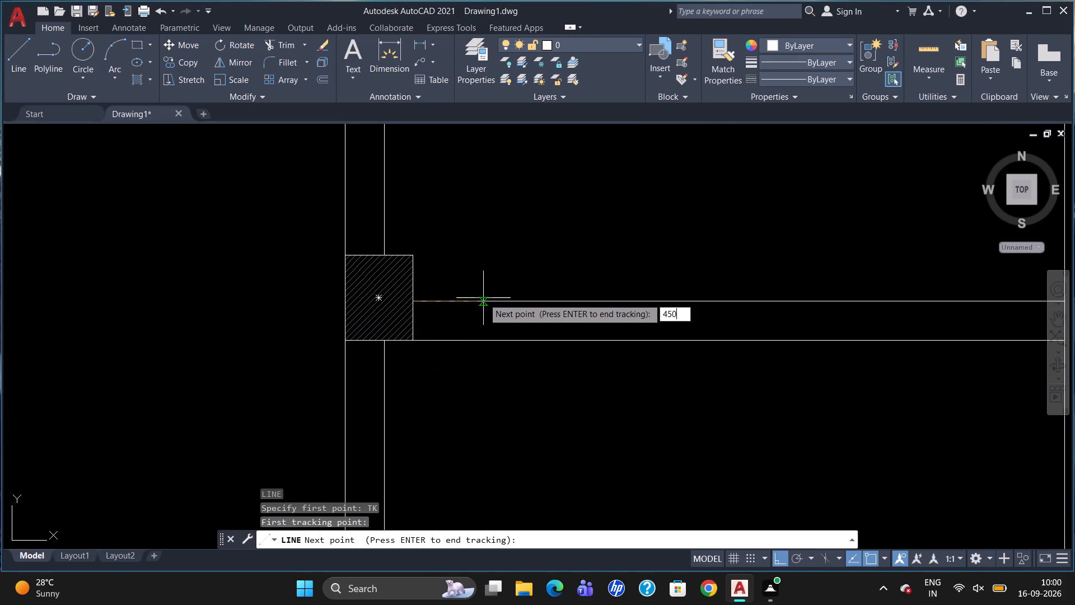
key(Return)
key(Return)
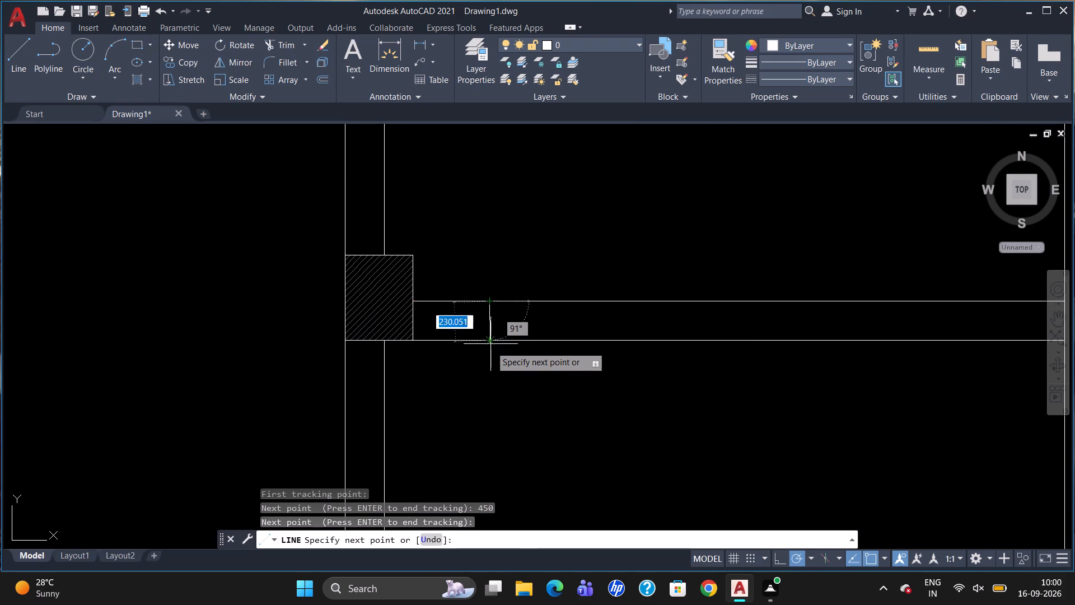
click(490, 347)
key(Escape)
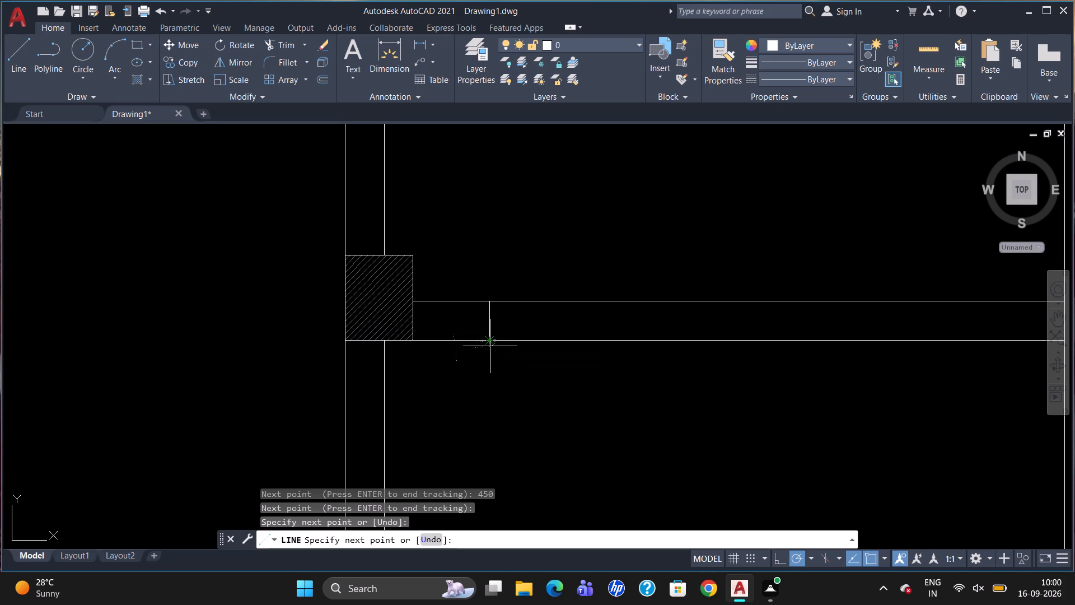
Offset the new jamb line 900 units east across the partition.
key(o)
key(Return)
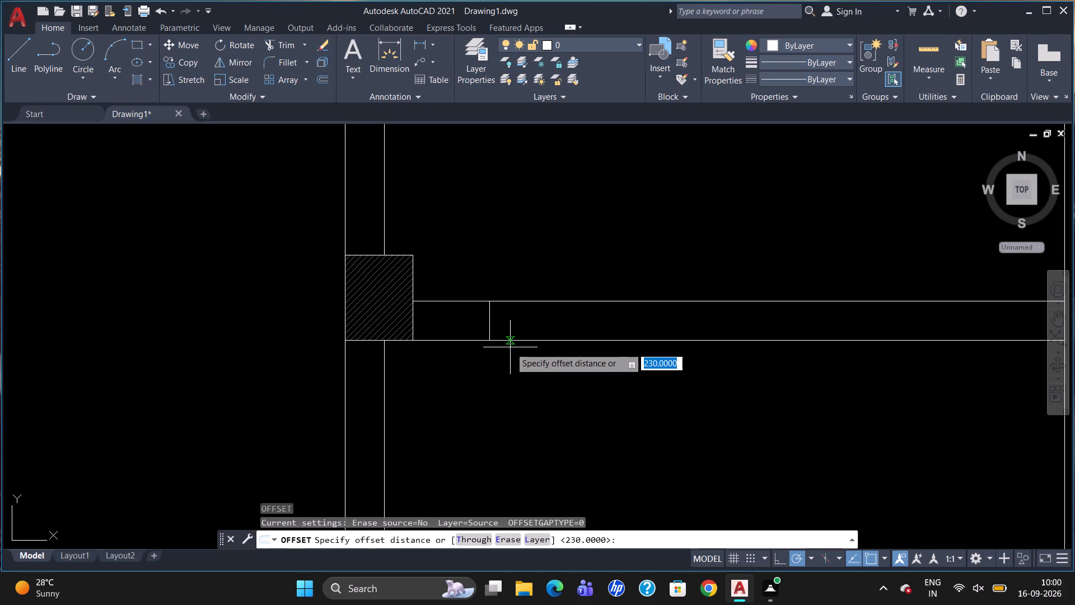
text(900)
key(Return)
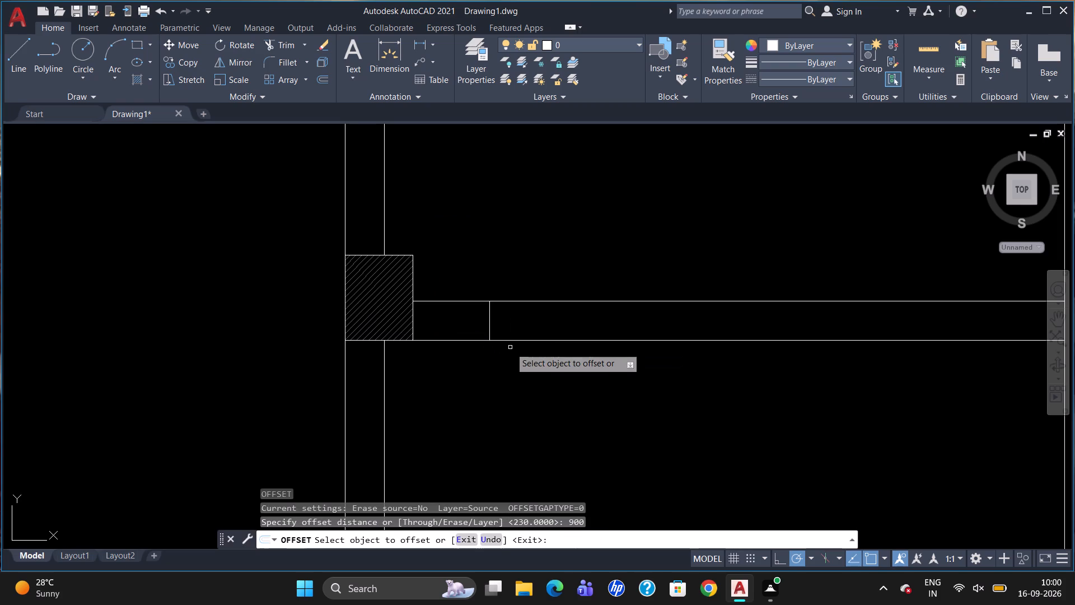
click(489, 318)
click(630, 311)
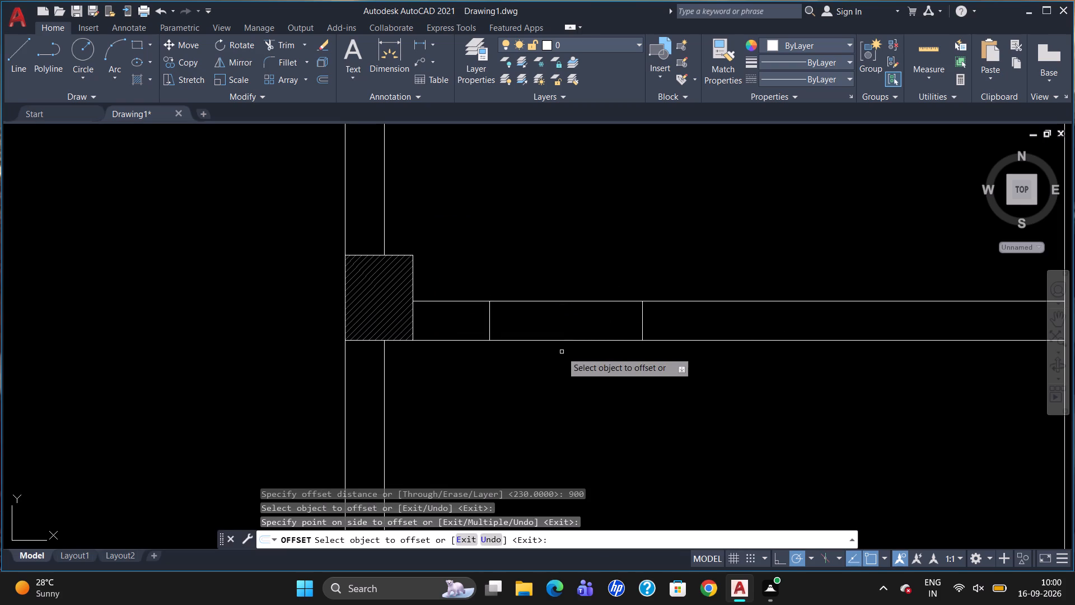
Offset the eastern jamb line 350 units east, and offset that copy another 1800 units east for the window.
scroll(562, 353, down, 2)
scroll(592, 339, up, 2)
click(592, 342)
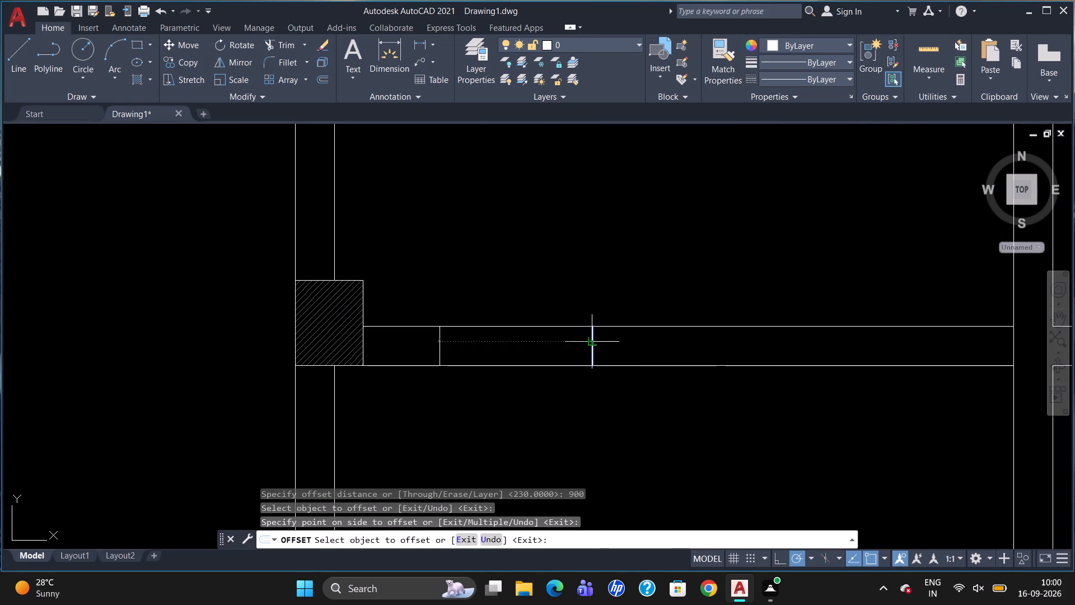
text(350)
key(Return)
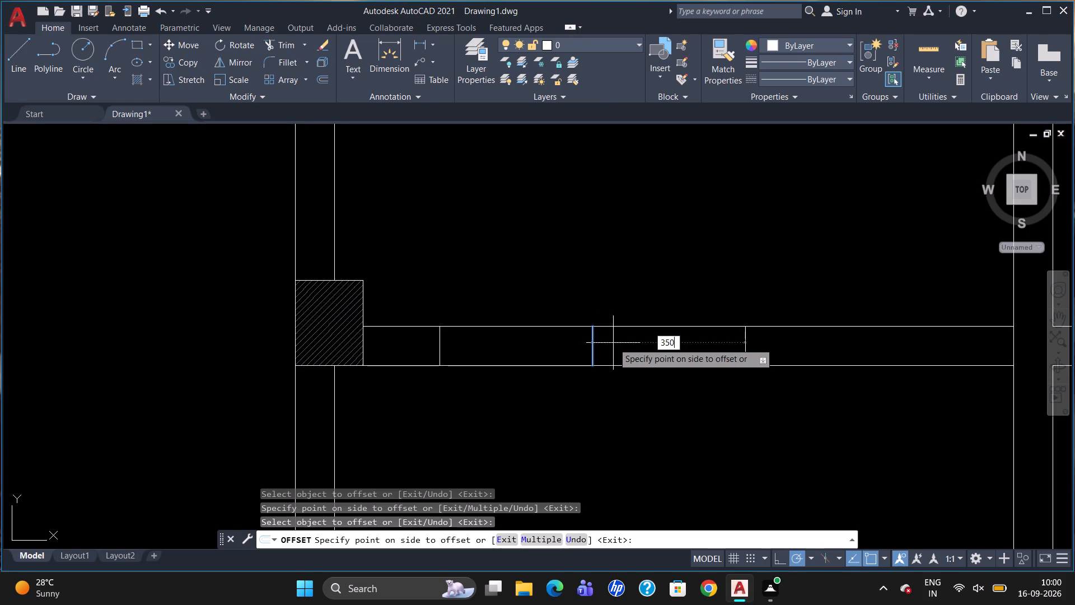
drag(651, 342, 660, 346)
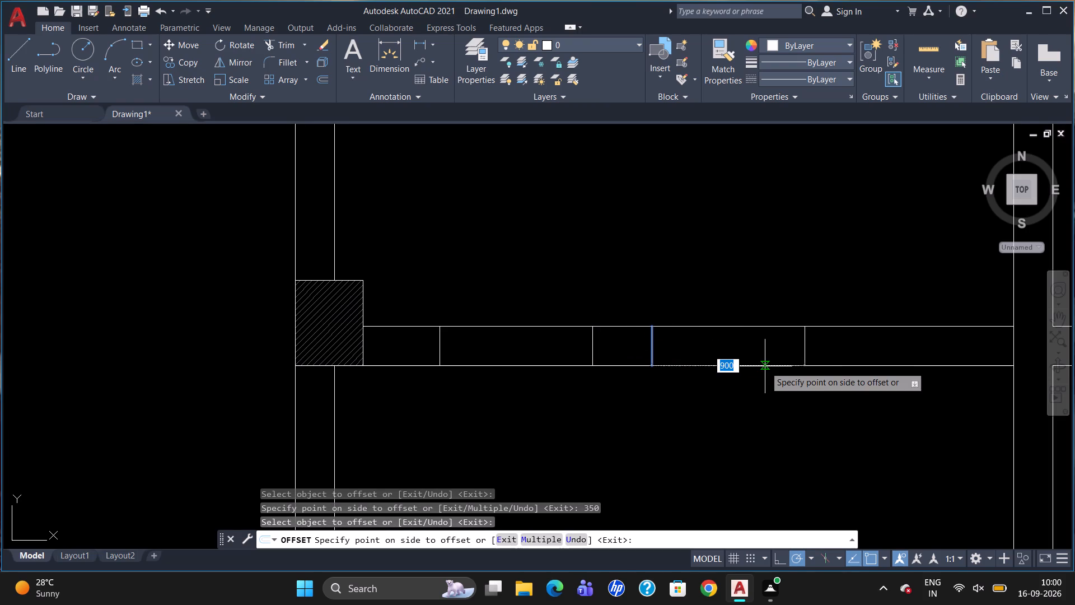
text(1800)
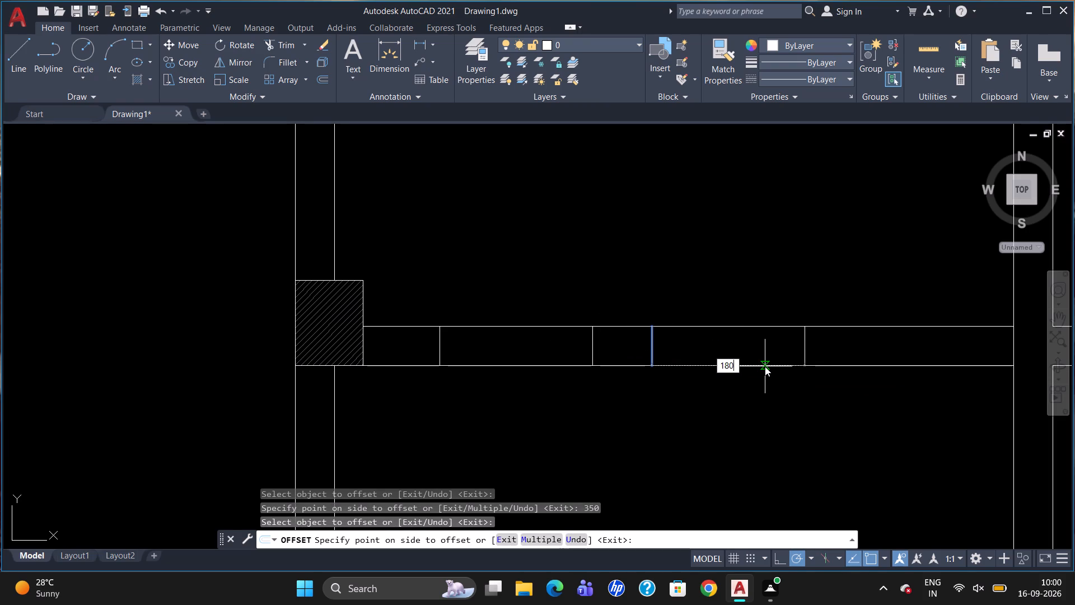
key(Return)
key(Escape)
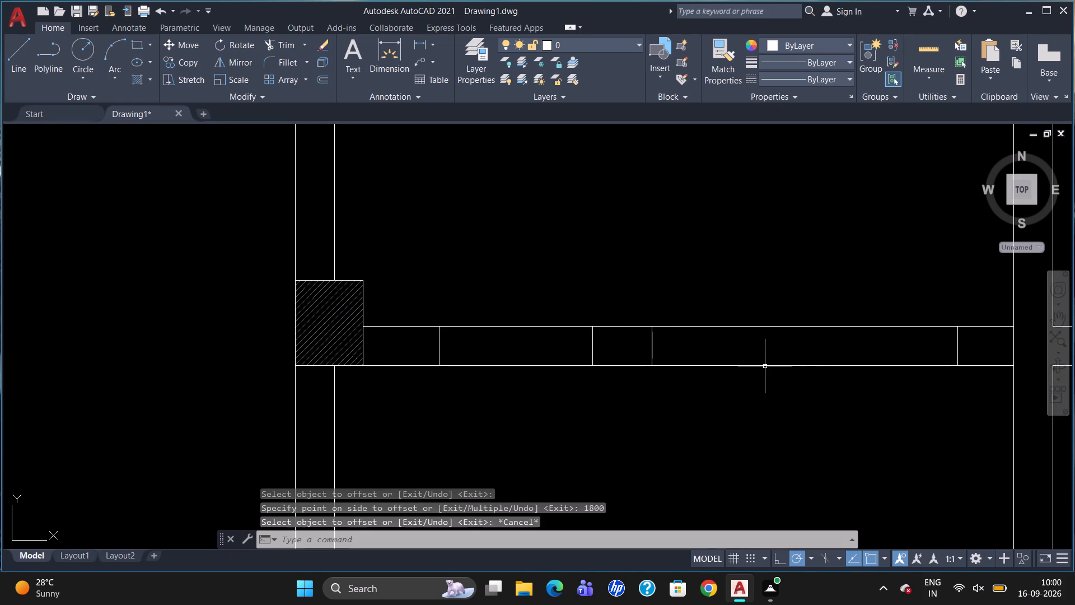
Draw a horizontal line 1800 units long between the midpoints of the window's two jamb lines.
key(l)
key(Return)
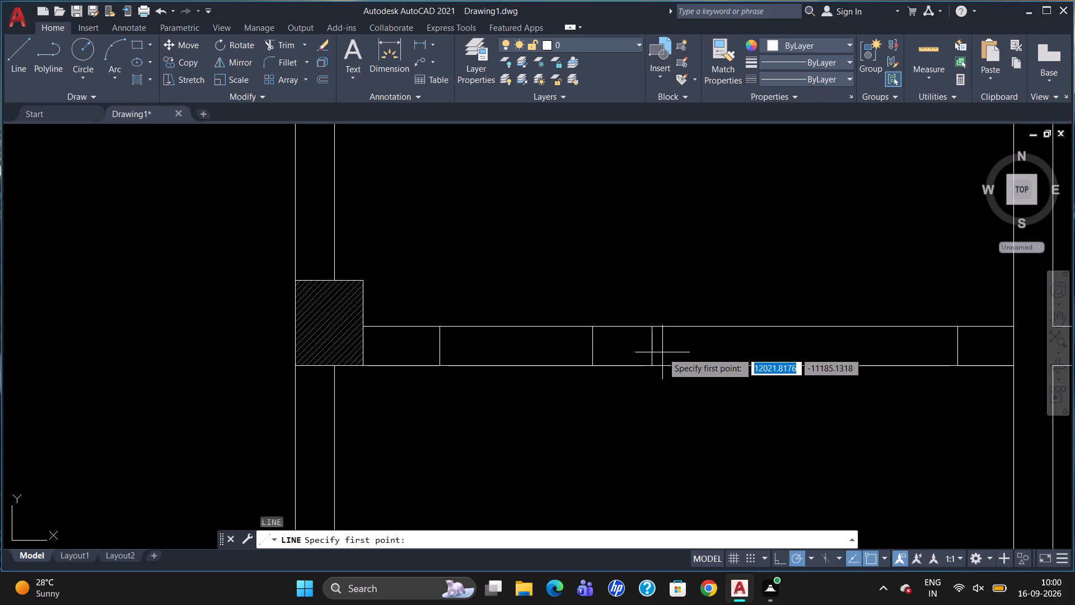
click(655, 347)
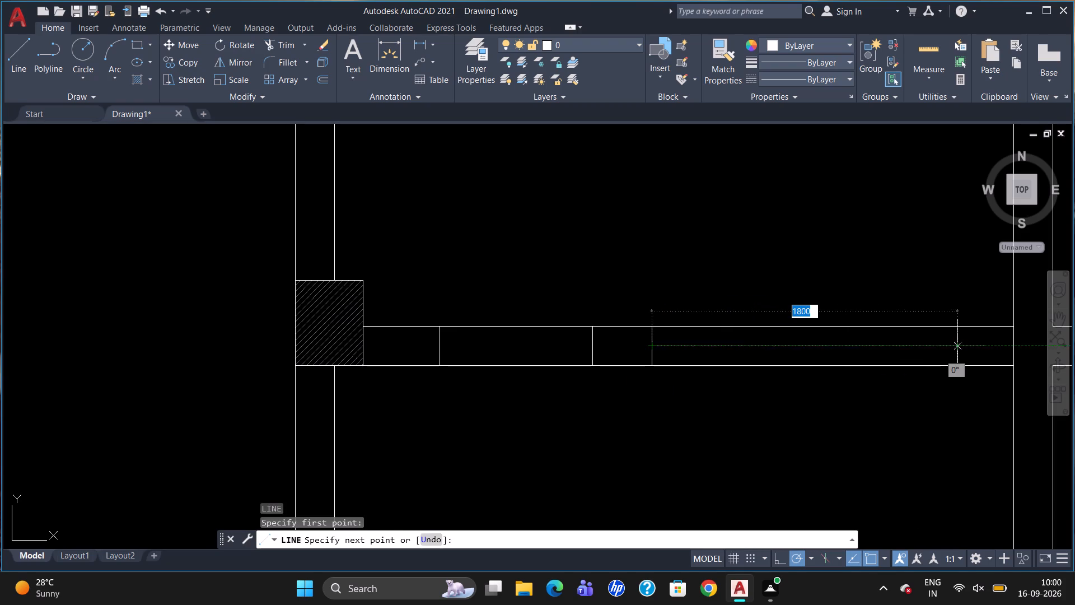
click(959, 344)
key(Escape)
Offset the window's centre line 40 units to both the south and the north.
key(o)
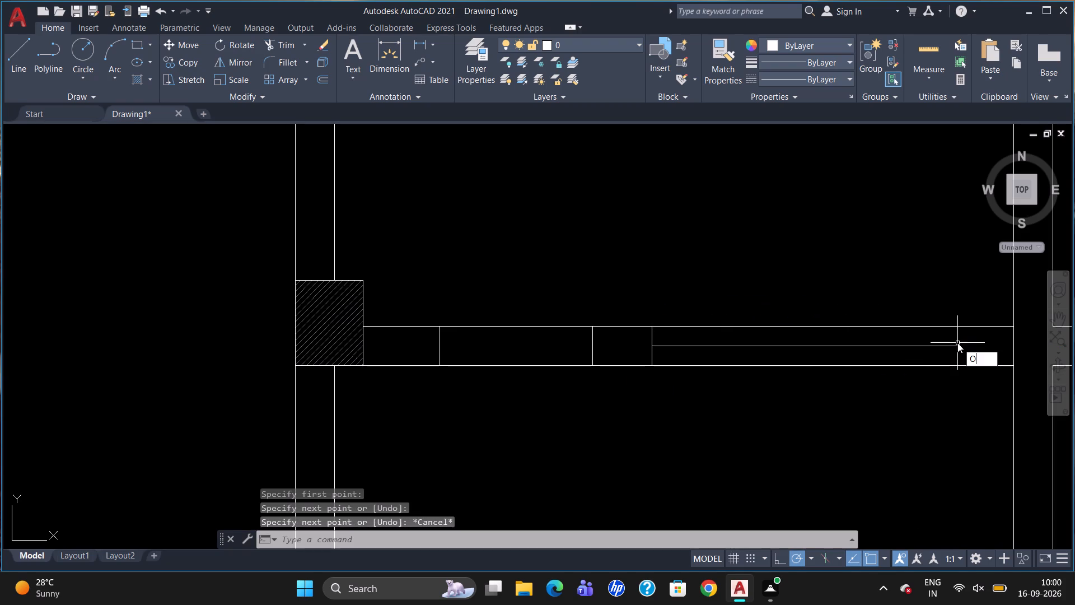
key(Return)
text(40)
key(Return)
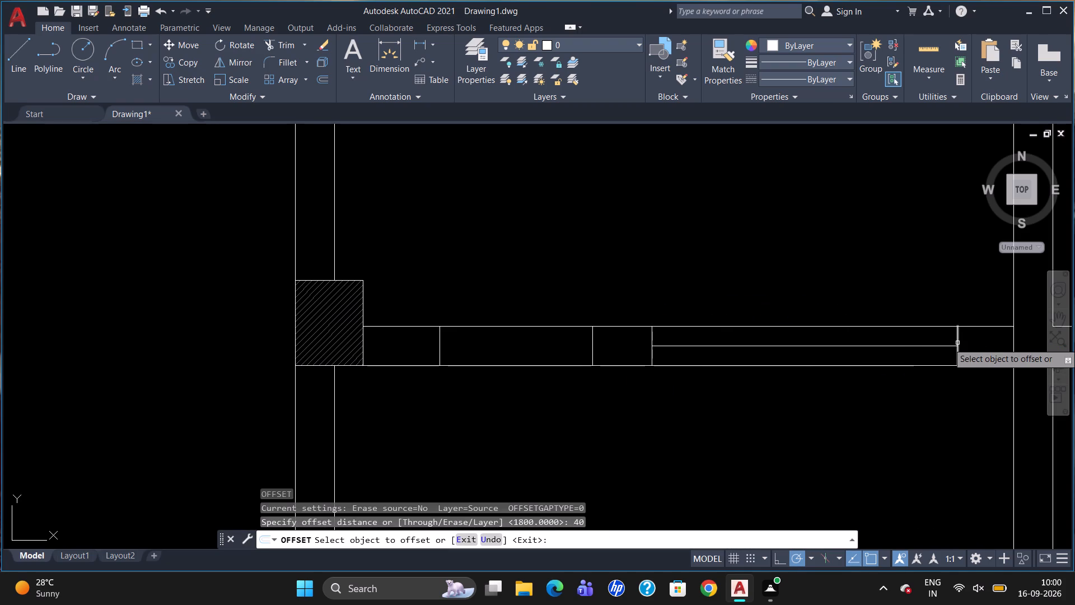
click(938, 348)
click(939, 355)
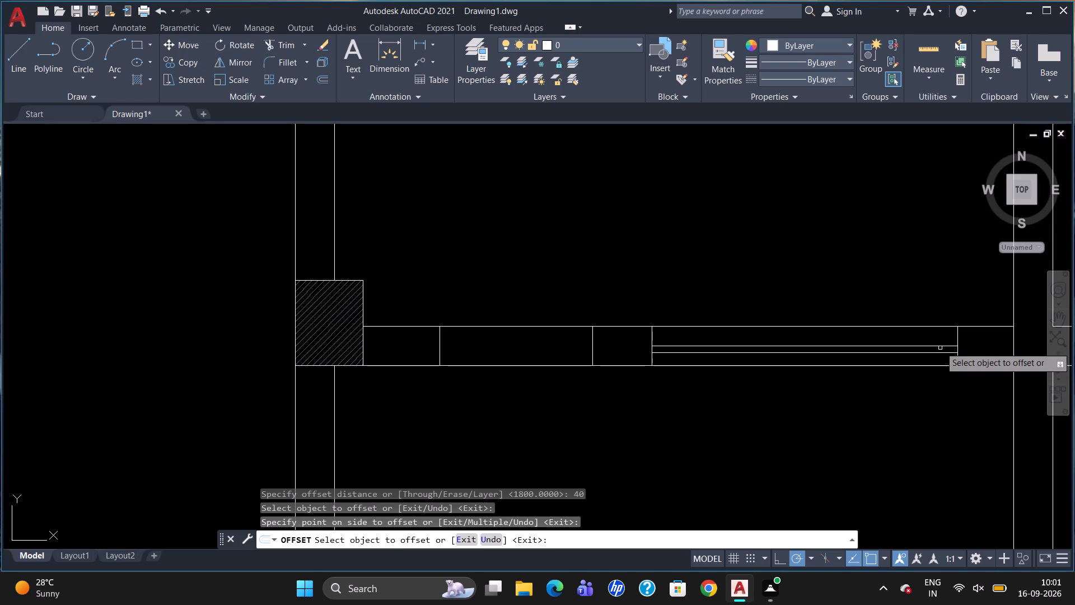
click(940, 345)
click(941, 327)
key(Escape)
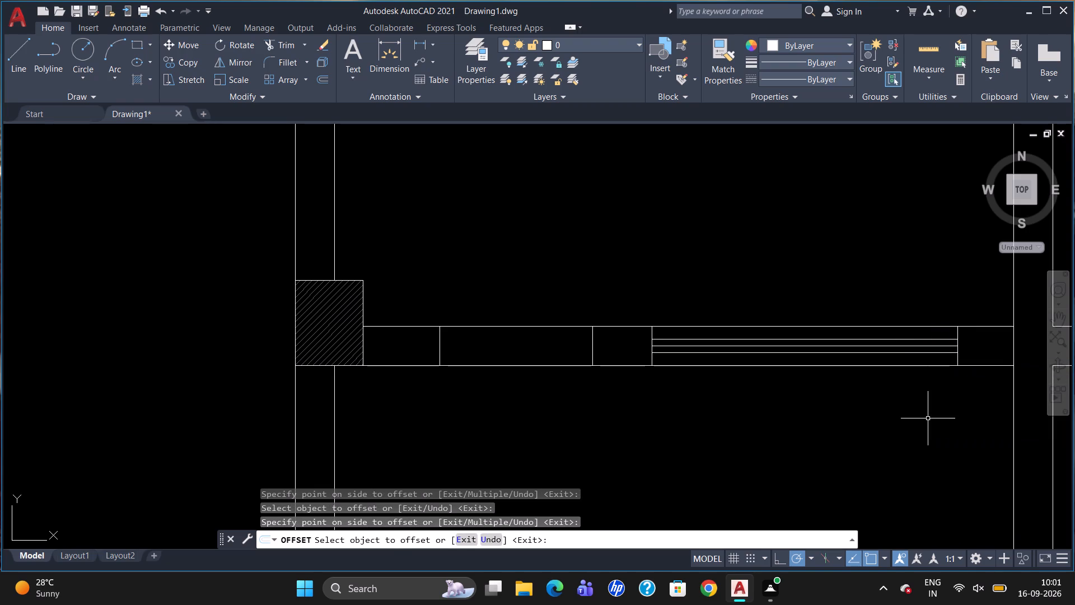
Erase the window's centre line, leaving the two offset glazing lines.
click(863, 344)
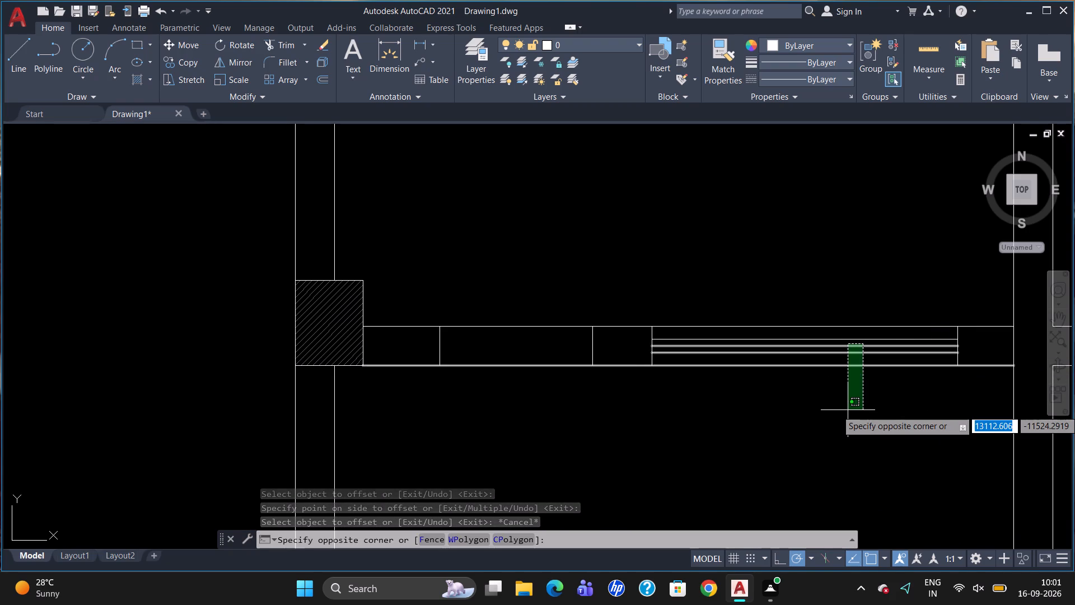
key(Escape)
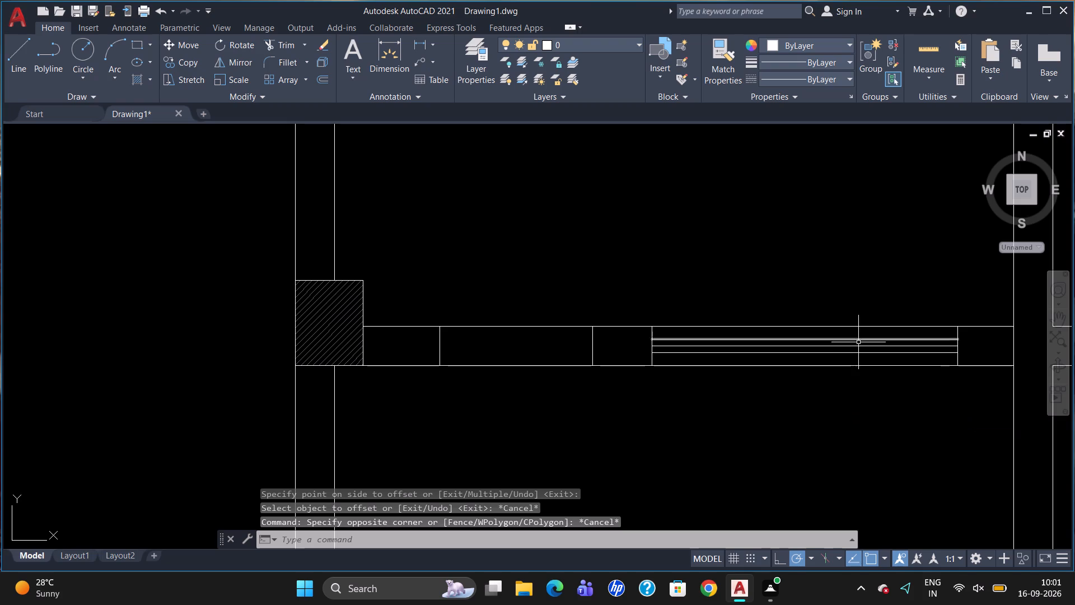
click(859, 345)
key(Delete)
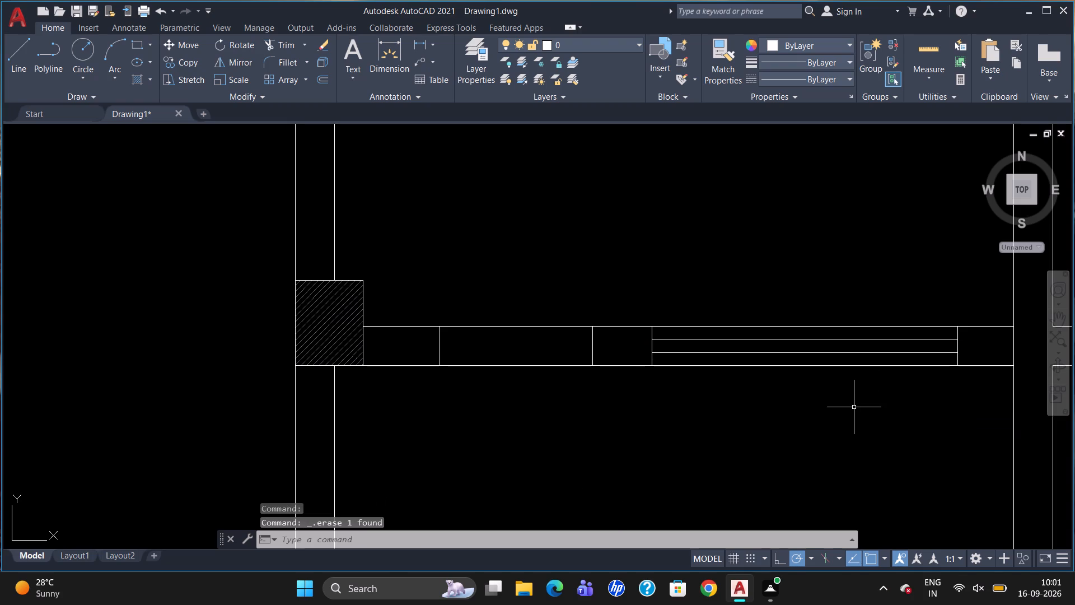
Trim the southern partition's north line between the opening's two jamb lines.
text(TR)
key(Return)
key(Return)
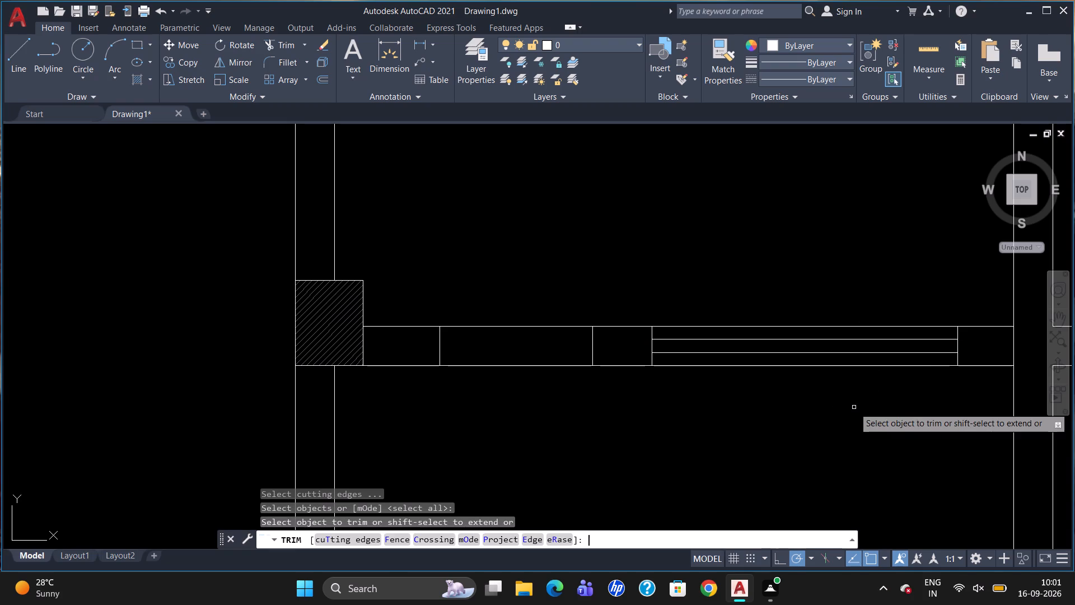
click(492, 326)
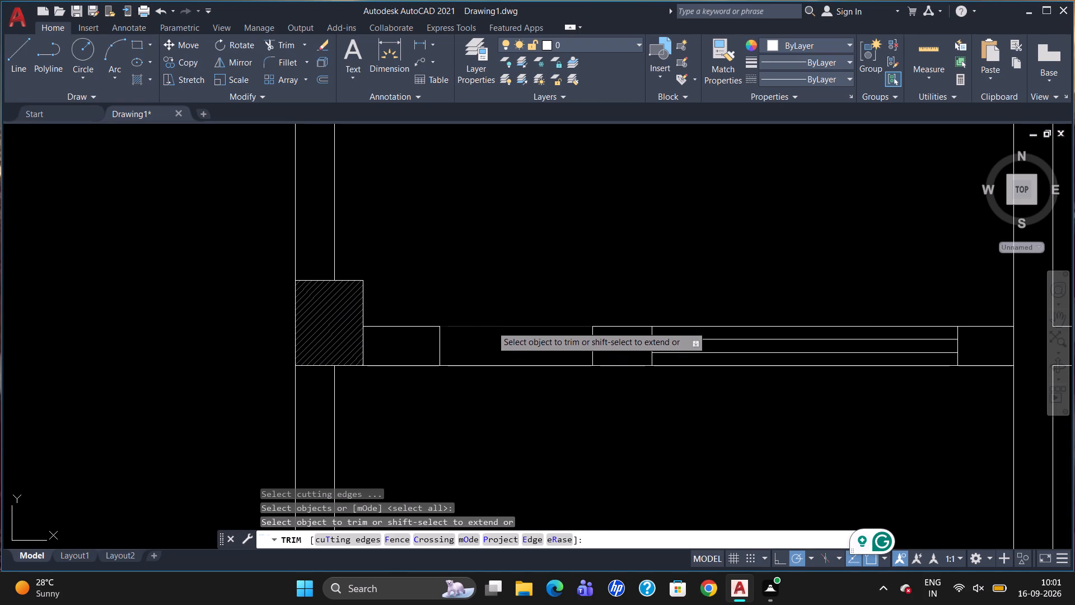
scroll(530, 313, down, 1)
scroll(553, 415, down, 2)
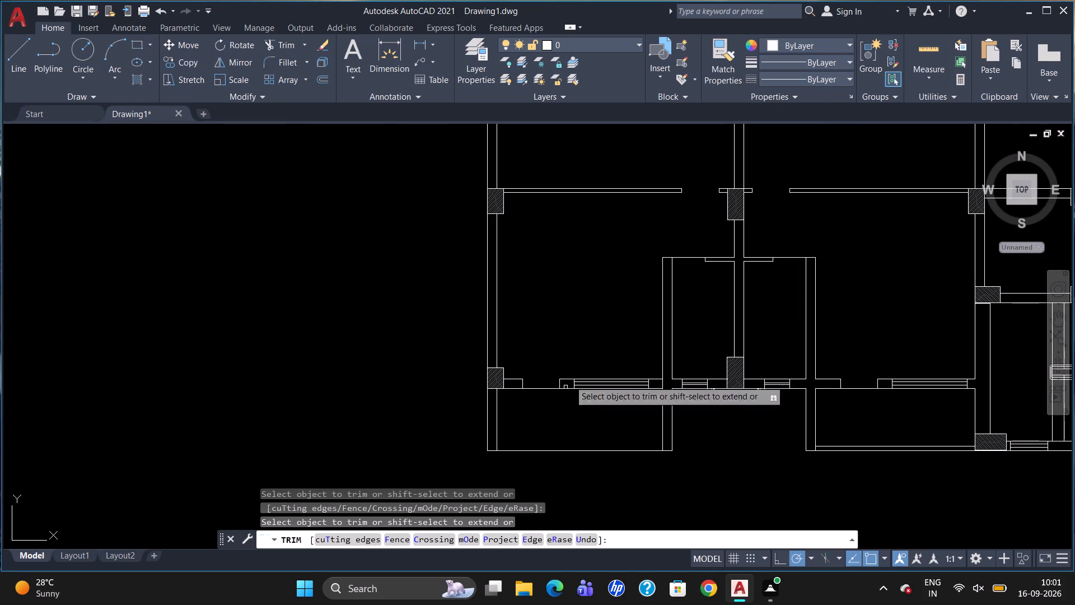
scroll(608, 281, up, 2)
scroll(599, 305, down, 2)
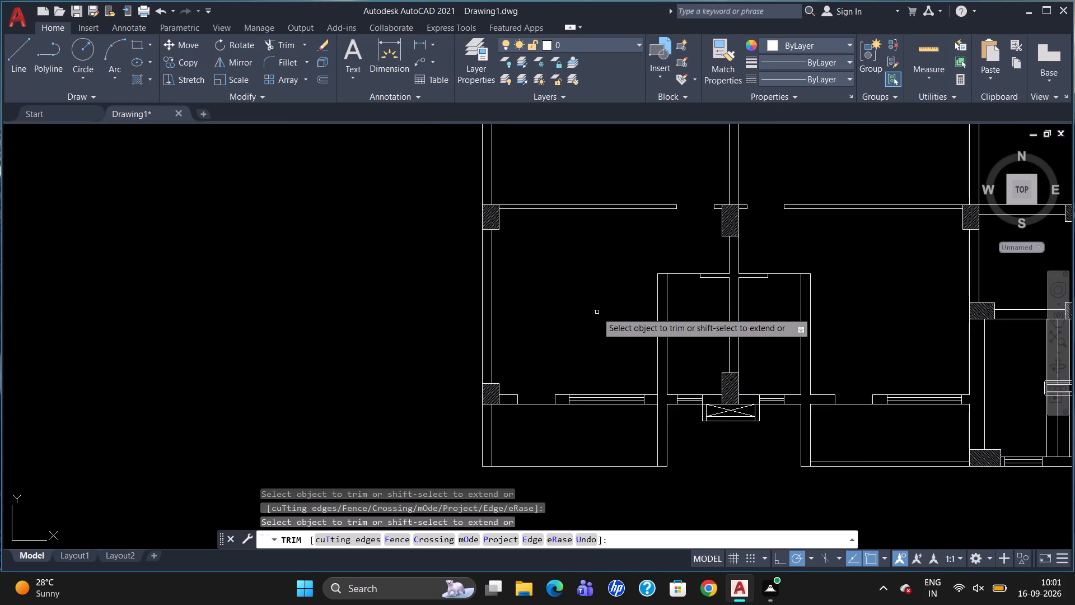
key(Escape)
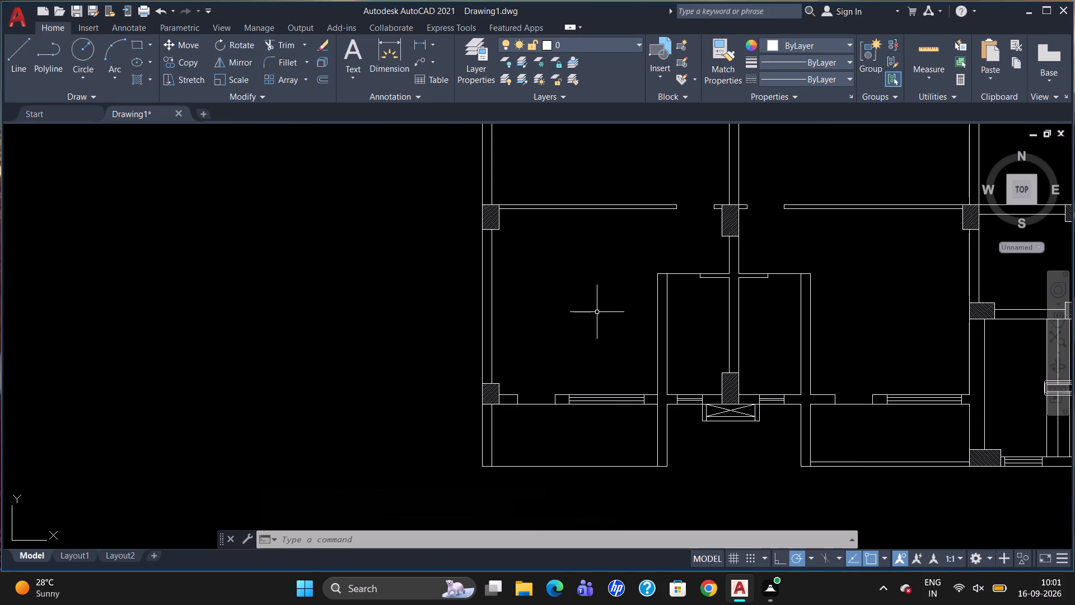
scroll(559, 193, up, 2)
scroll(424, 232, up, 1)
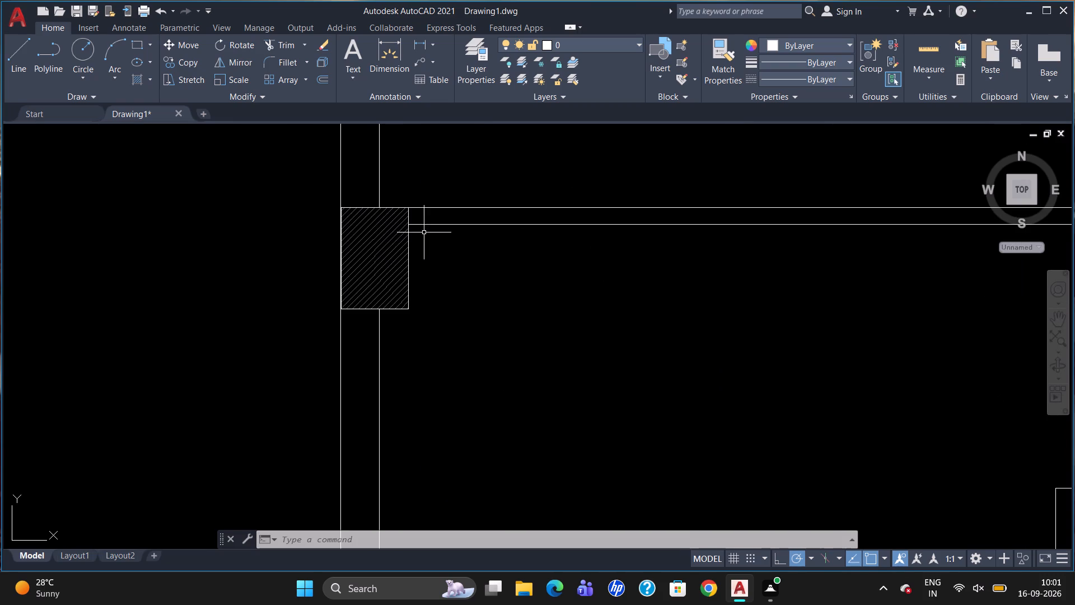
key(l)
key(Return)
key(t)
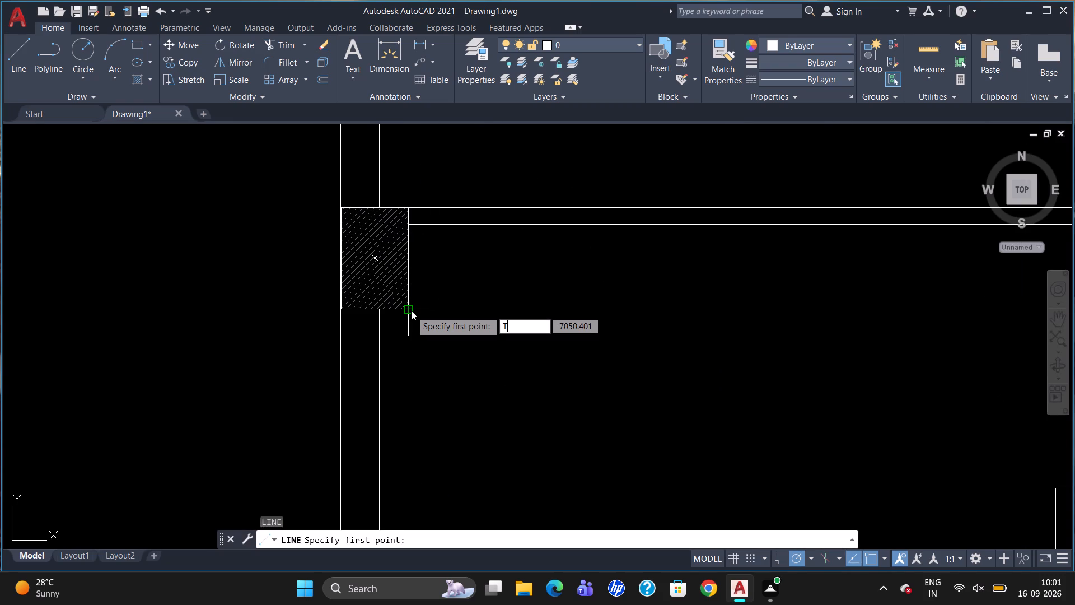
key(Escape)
Draw a line 100 units south from the western column's southeast corner, continuing west to the outer wall's inner line.
key(l)
key(Return)
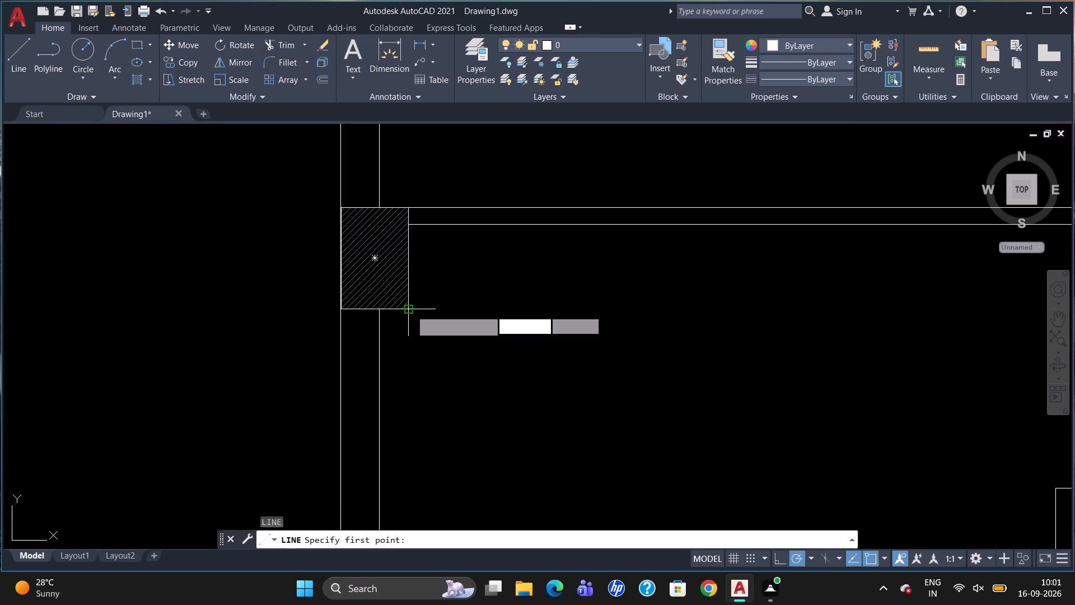
click(411, 310)
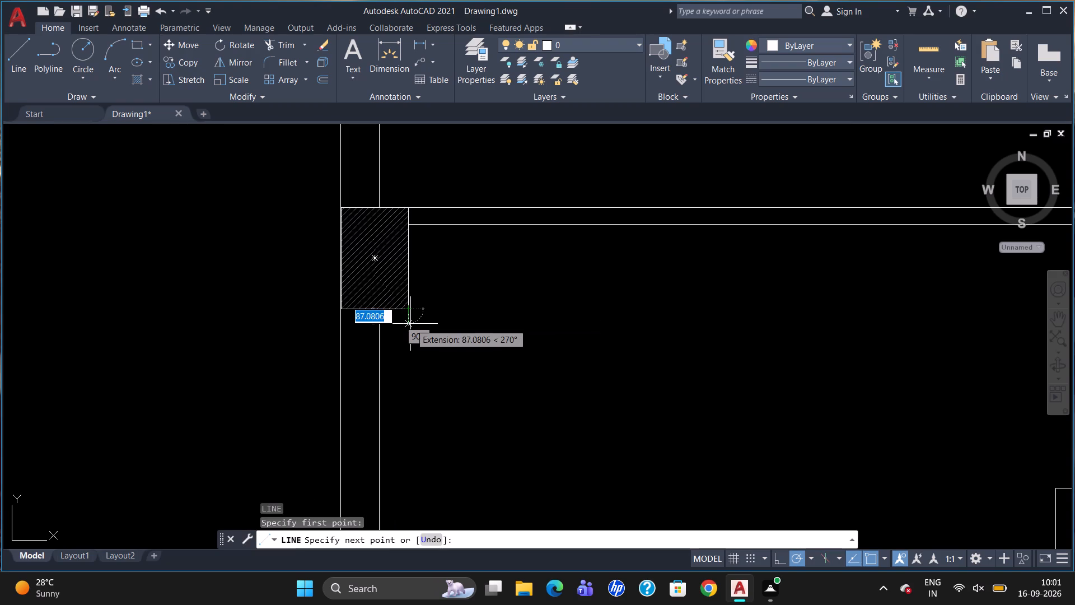
text(100)
key(Return)
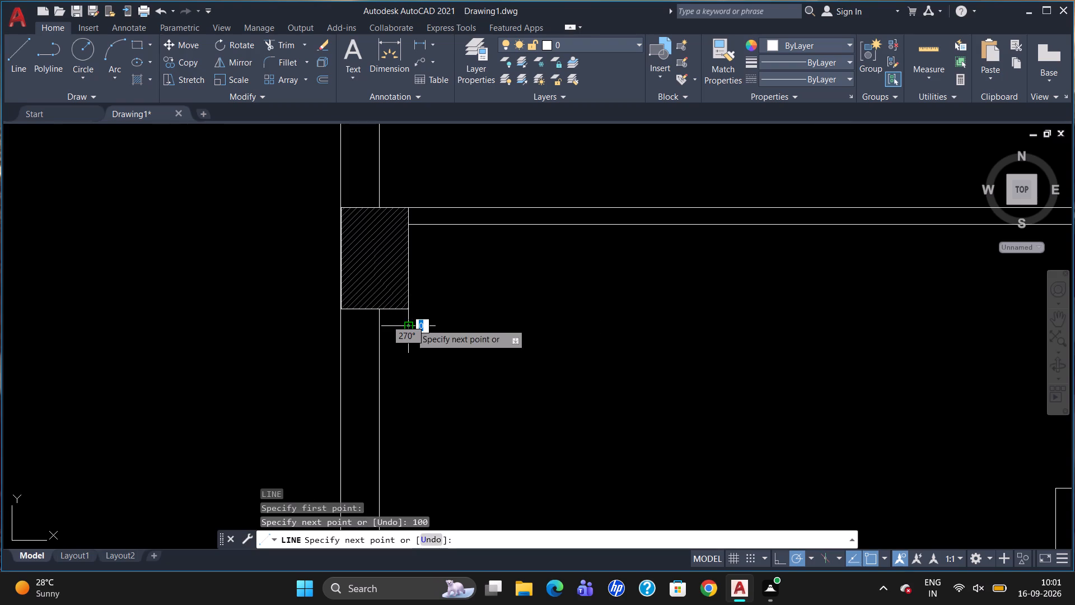
scroll(371, 326, up, 2)
click(392, 323)
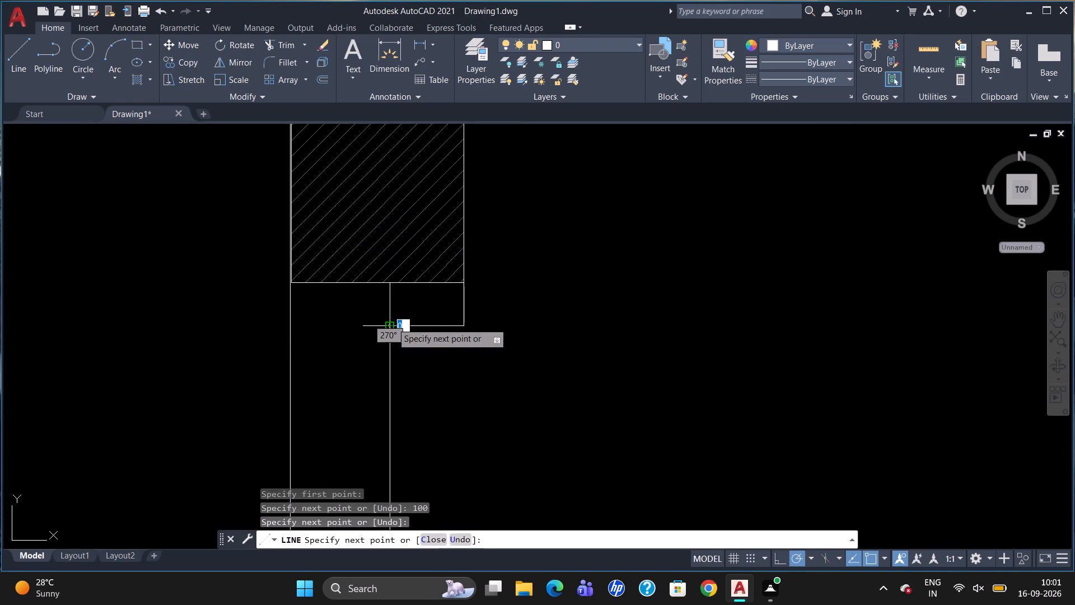
key(Escape)
Trim the outer wall's inner line between the column's south face and the new short horizontal line.
text(TR)
key(Return)
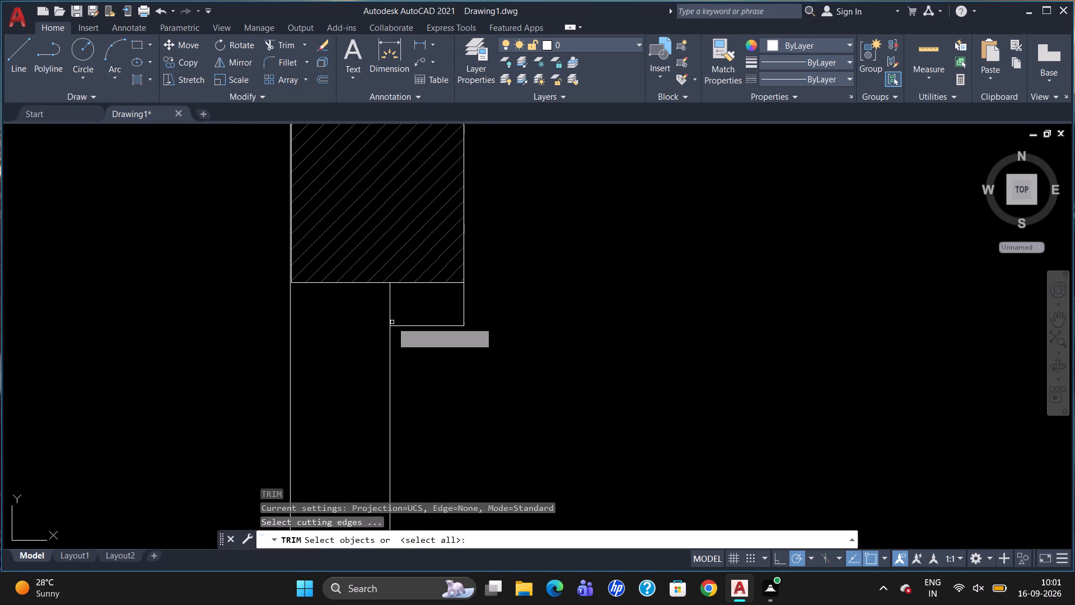
key(Return)
click(390, 302)
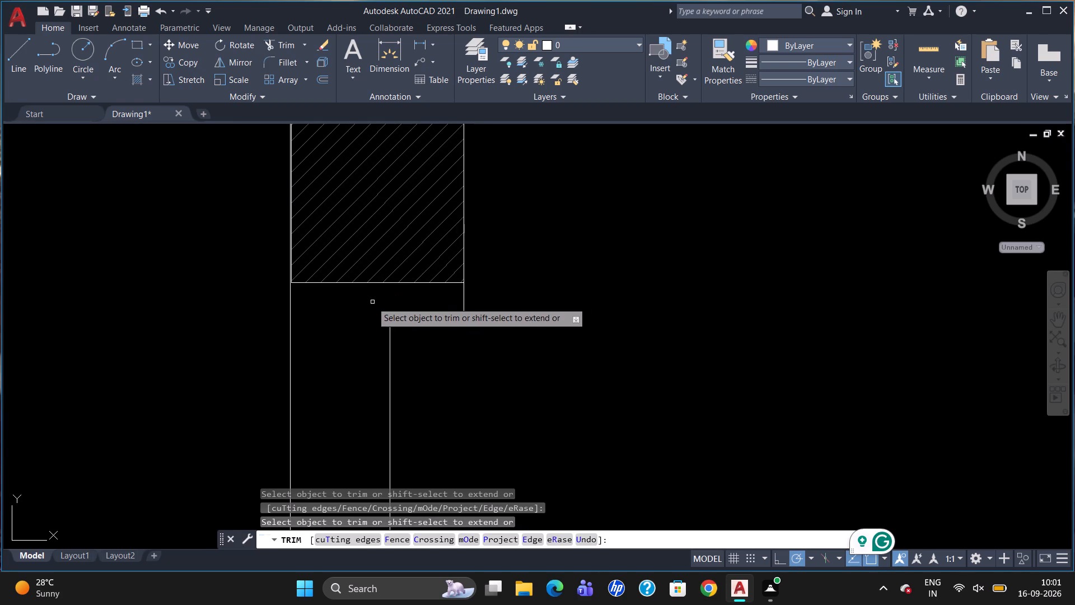
scroll(360, 310, down, 5)
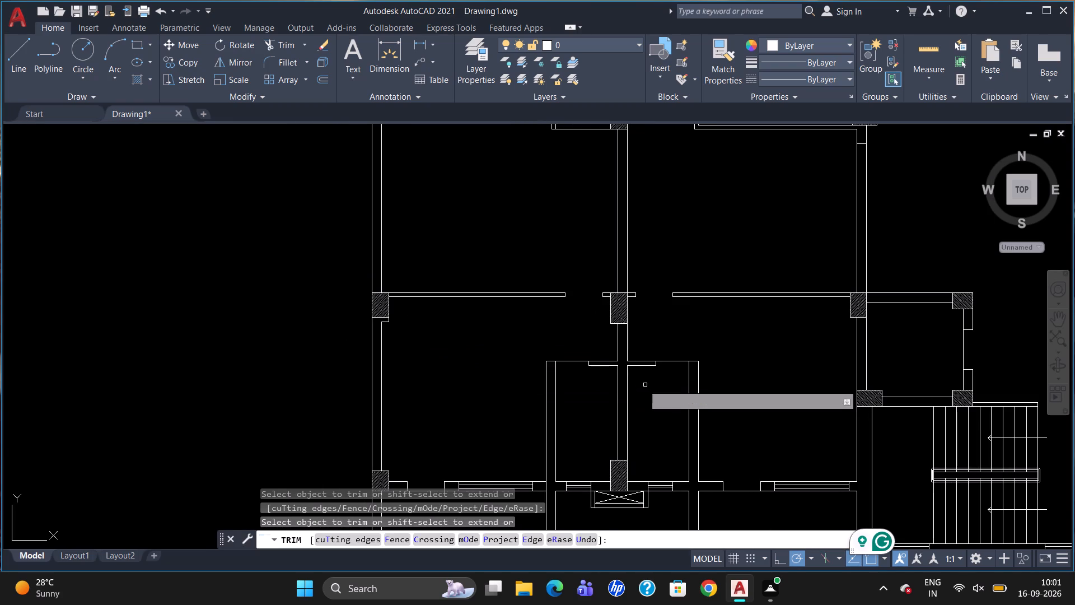
scroll(521, 339, up, 2)
key(Escape)
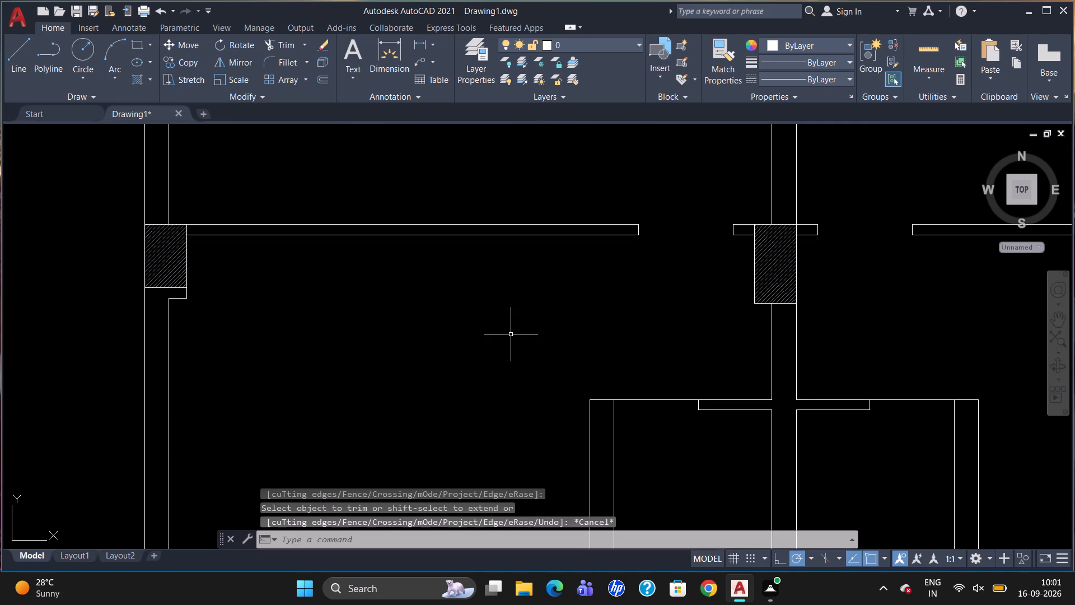
From the short return's outer corner, draw a line 2775 units east, continuing north to the partition's south line.
key(l)
key(Return)
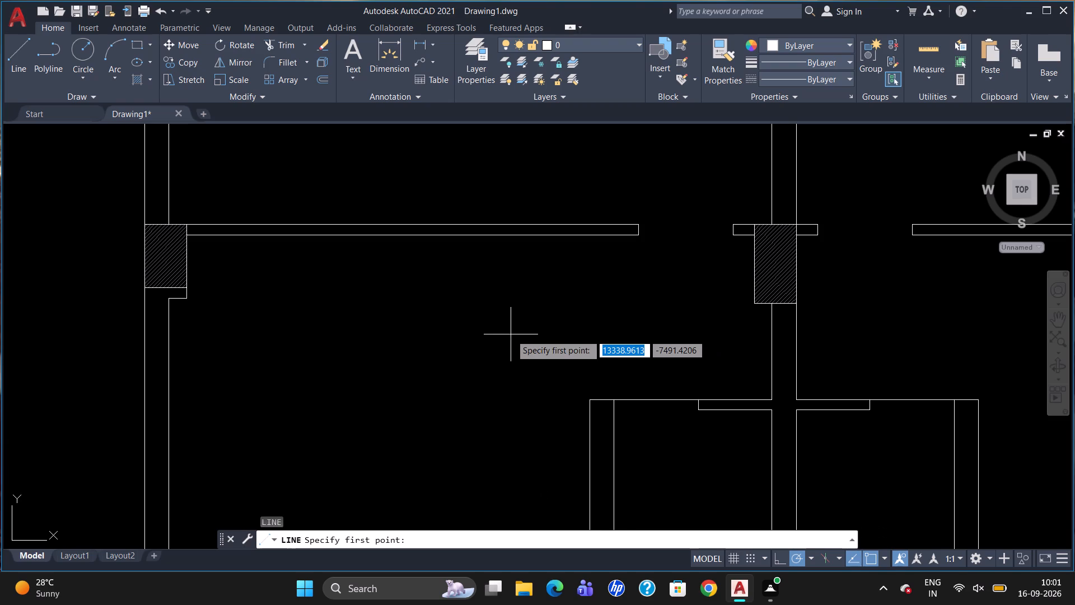
drag(187, 298, 200, 305)
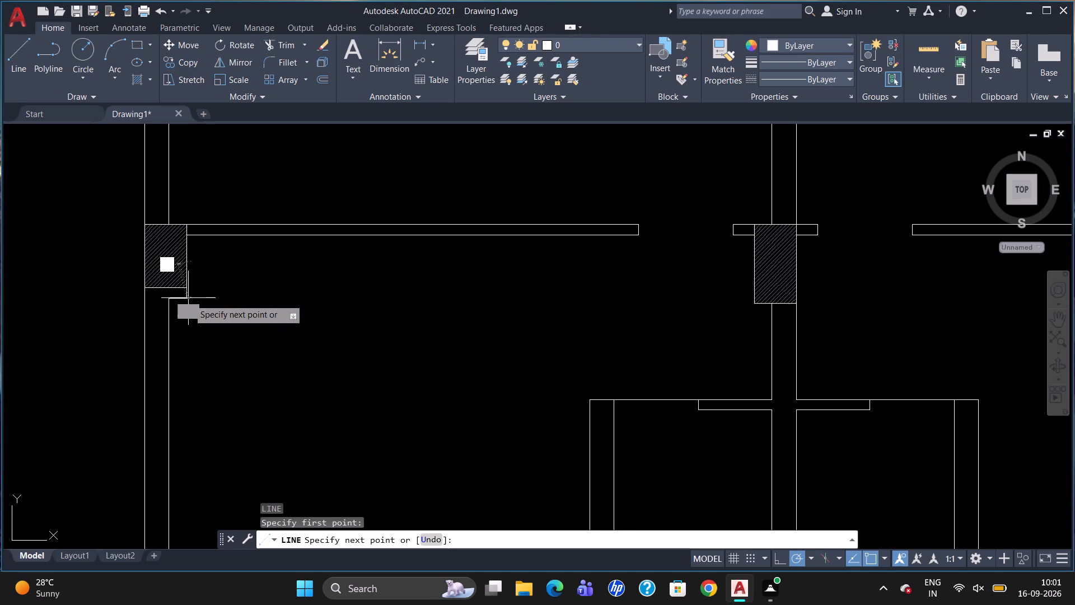
drag(200, 305, 195, 302)
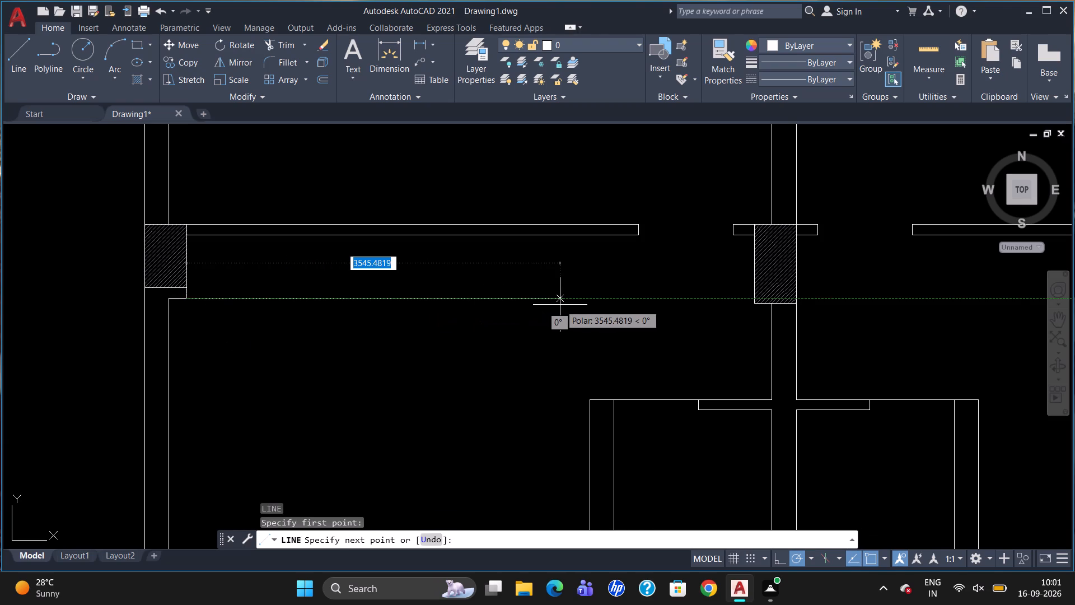
text(2775)
key(Return)
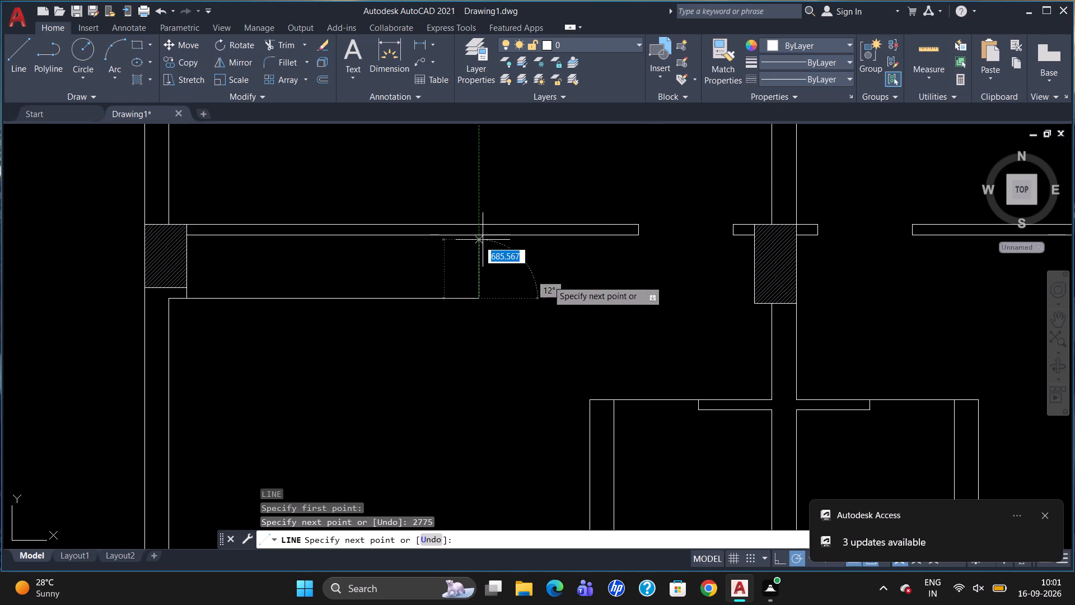
scroll(476, 231, up, 2)
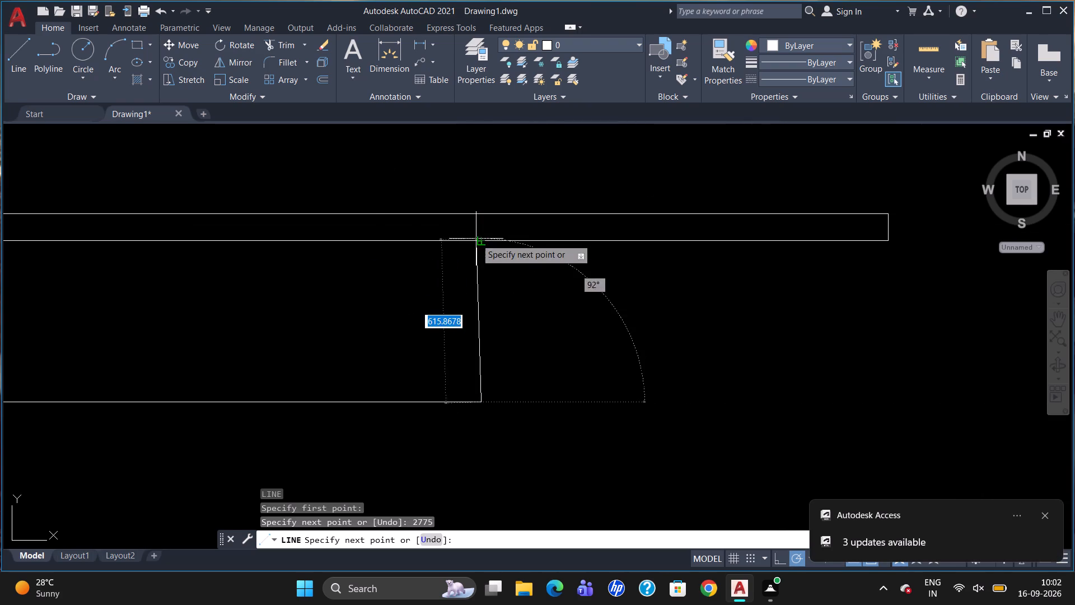
click(479, 245)
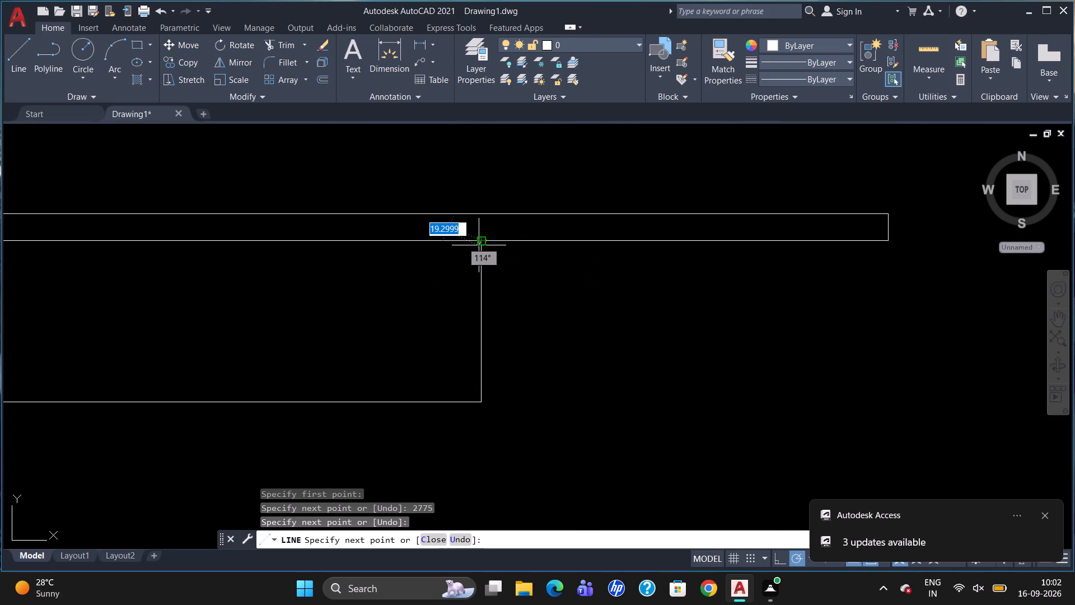
key(Escape)
Offset the new enclosure's eastern vertical line 100 units west.
key(o)
key(Return)
text(100)
key(Return)
click(481, 250)
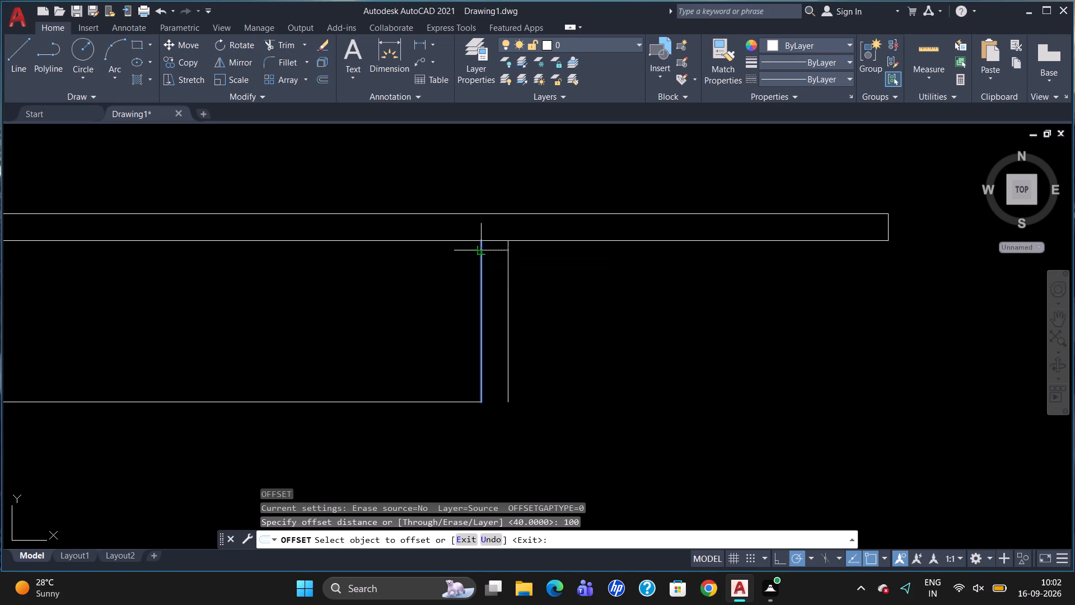
click(436, 288)
scroll(569, 252, down, 3)
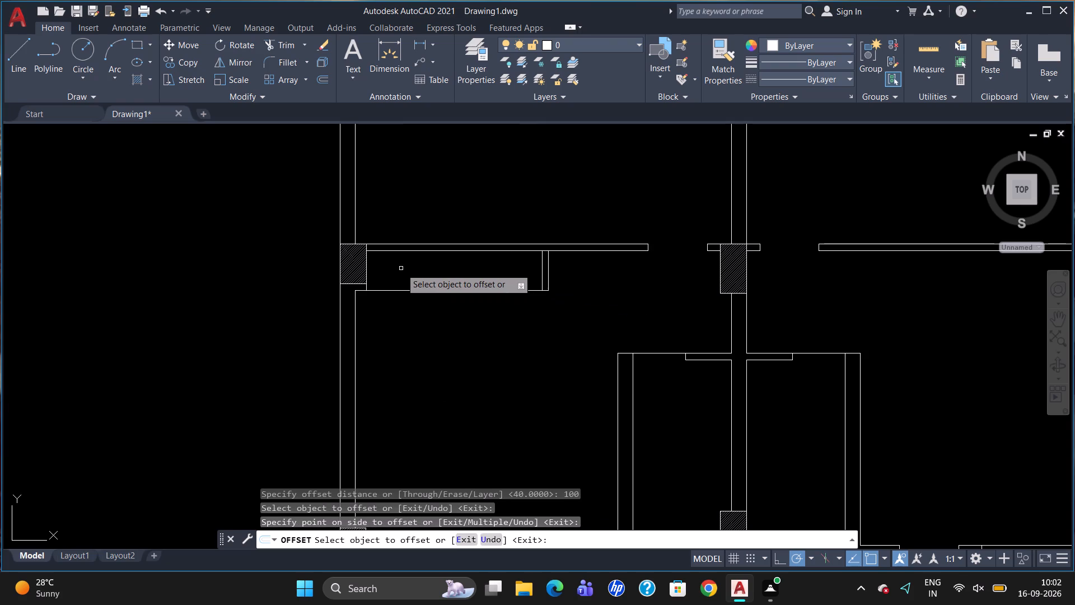
key(Escape)
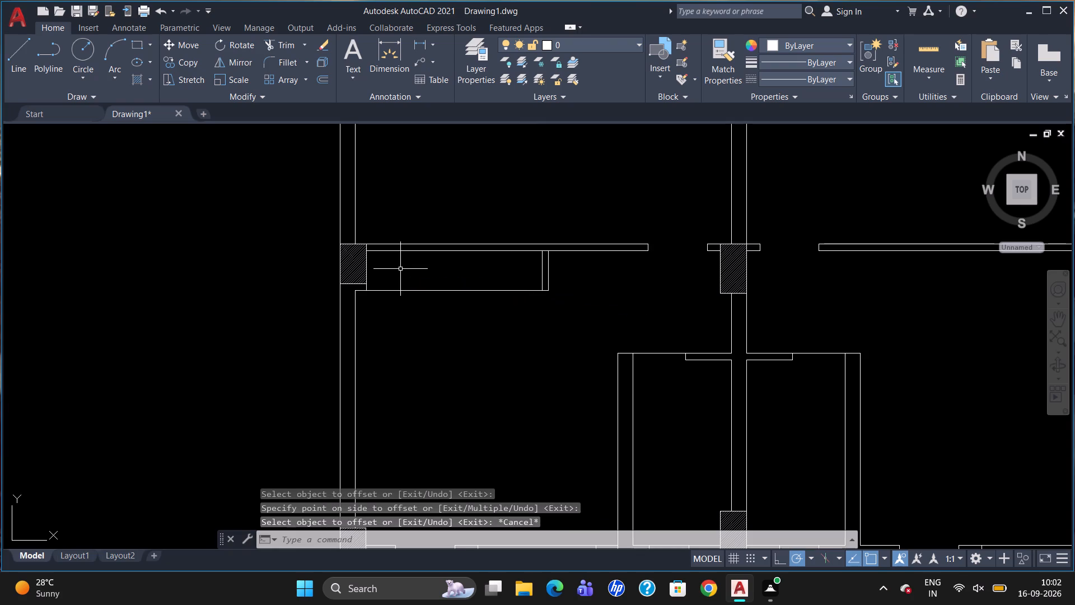
Draw a vertical line 100 units east of the column's east face, from the partition to the enclosure's south line.
key(l)
key(Return)
text(TK)
key(Return)
scroll(385, 244, up, 2)
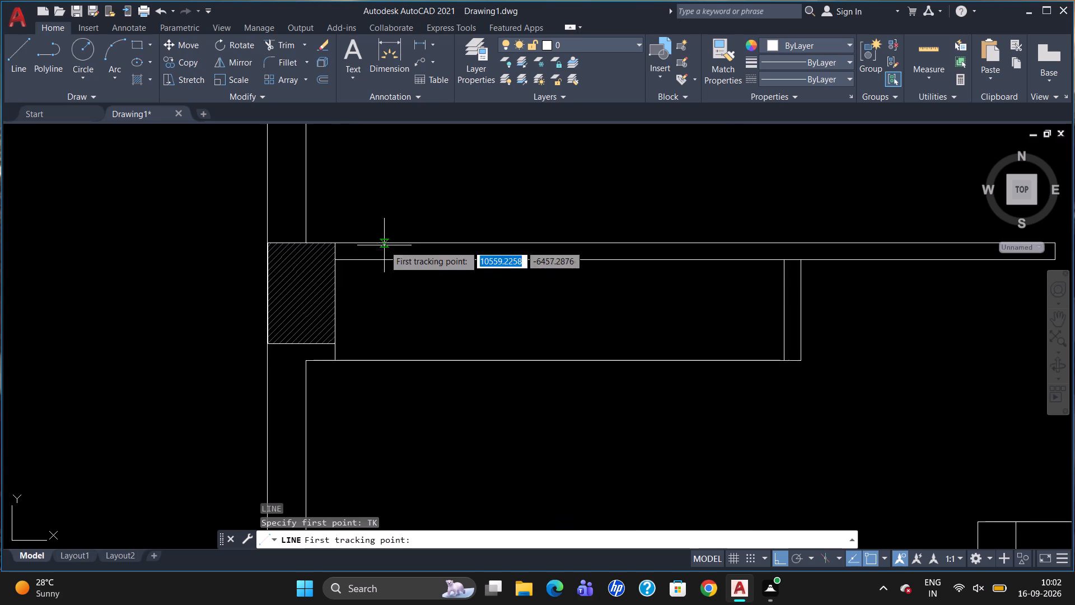
click(339, 263)
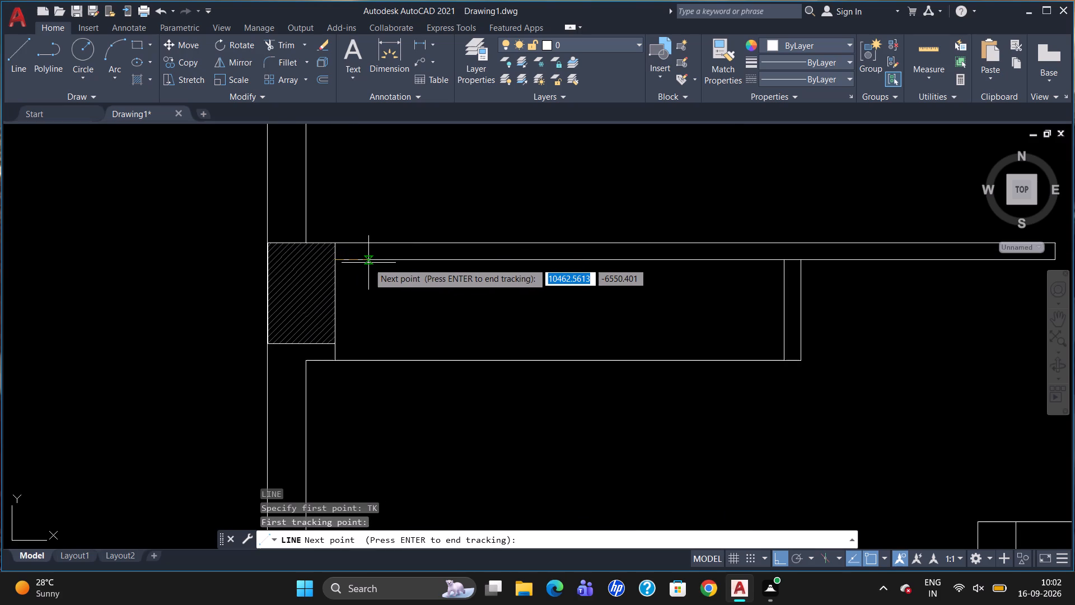
text(100)
key(Return)
key(Return)
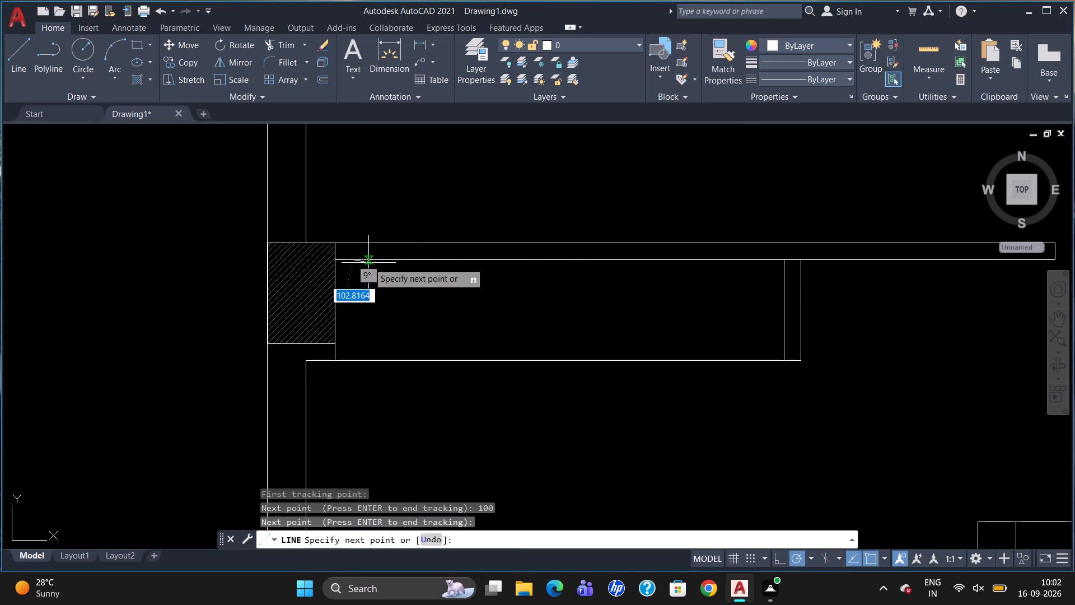
click(351, 359)
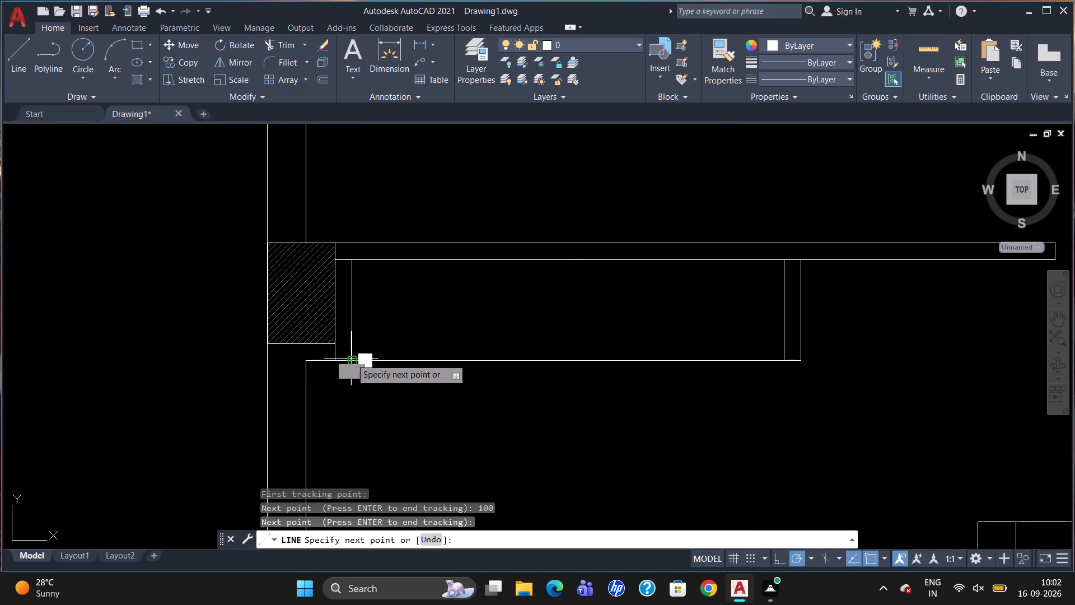
key(Escape)
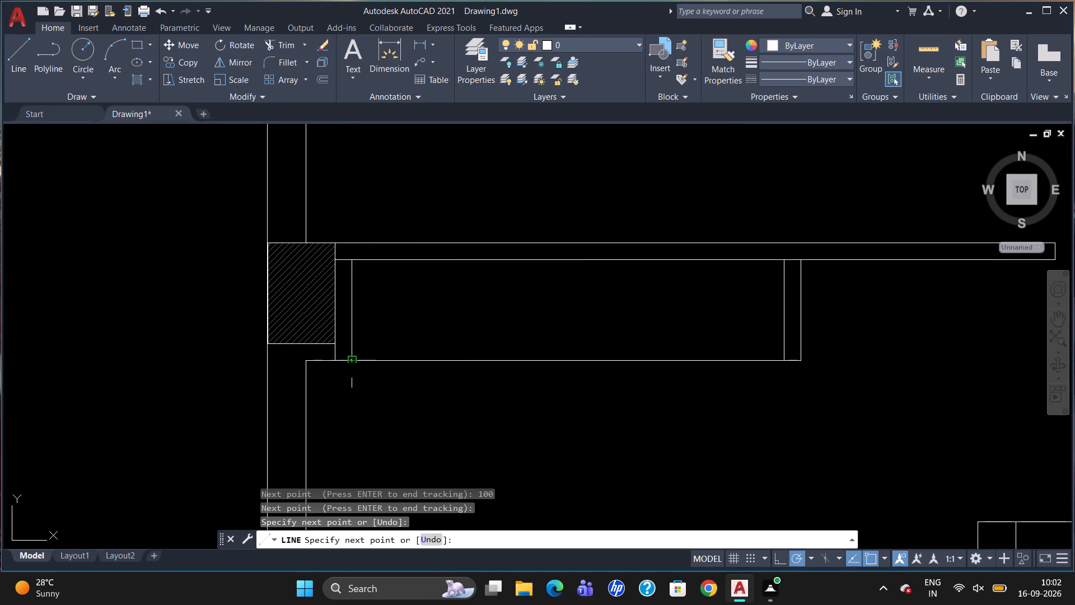
Break the enclosure's south line at its meeting points with the western and eastern inner vertical lines.
text(BR)
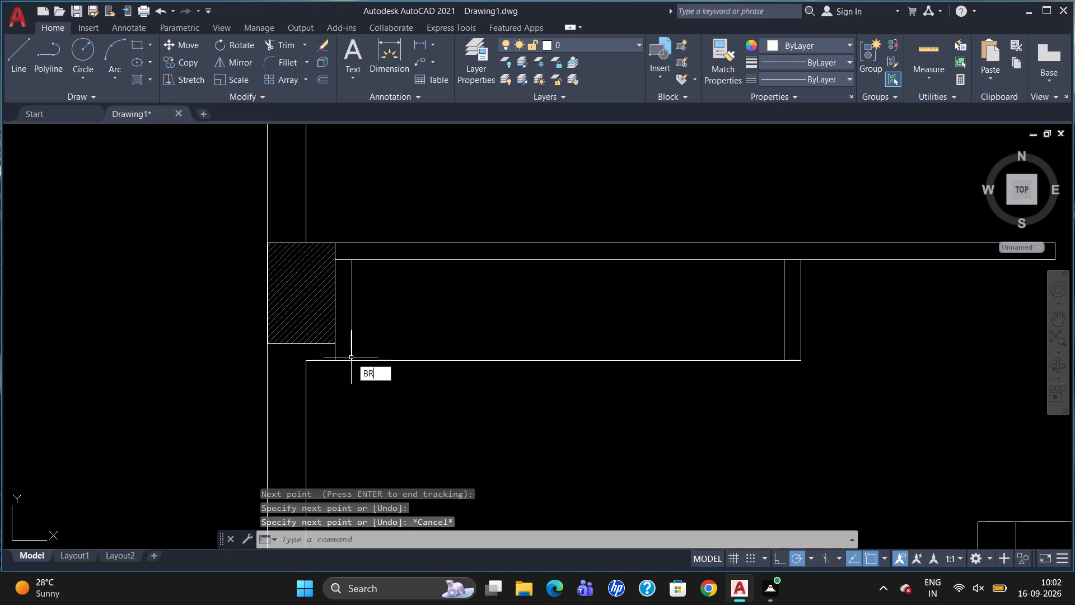
click(373, 397)
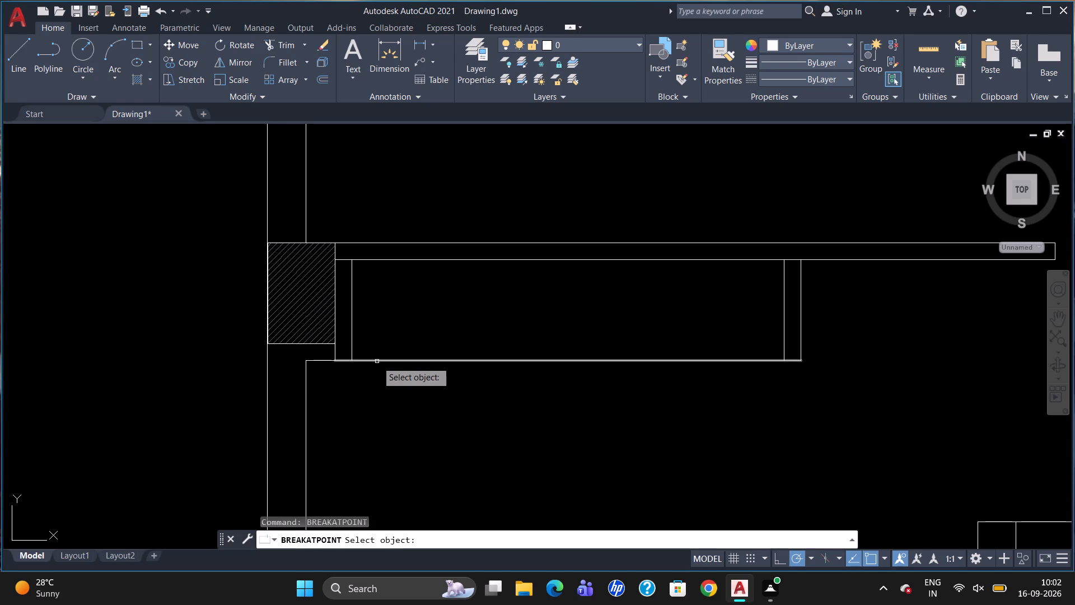
click(377, 361)
drag(355, 360, 361, 371)
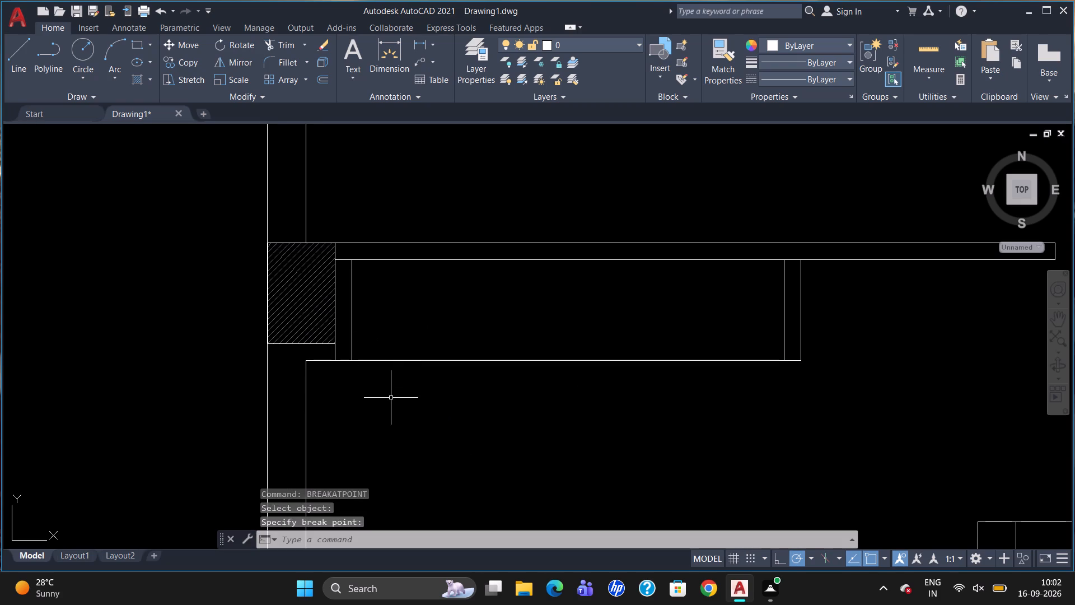
text(BR)
click(432, 439)
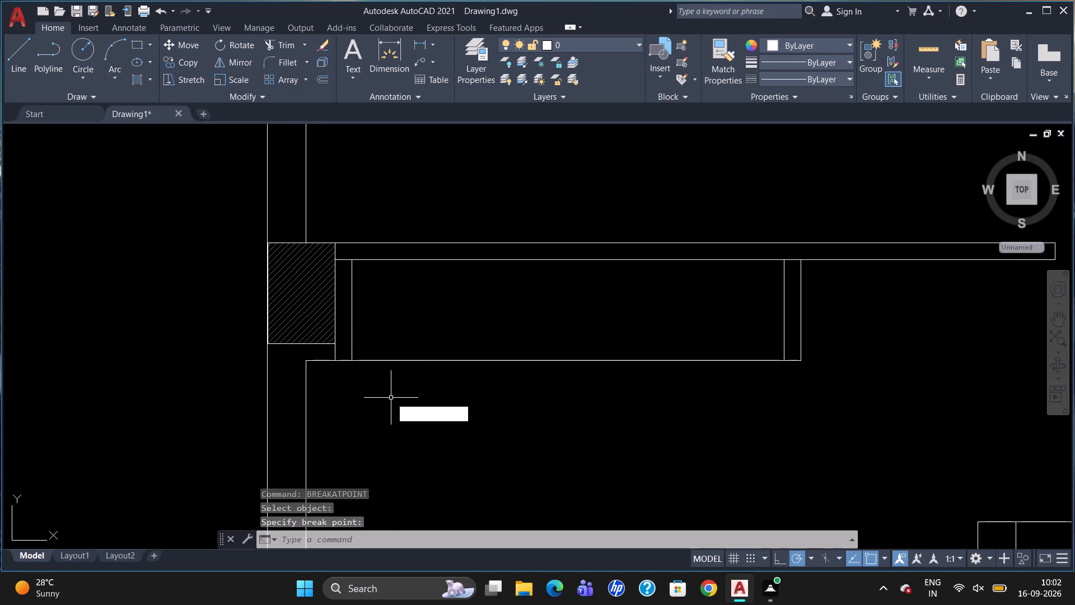
click(604, 359)
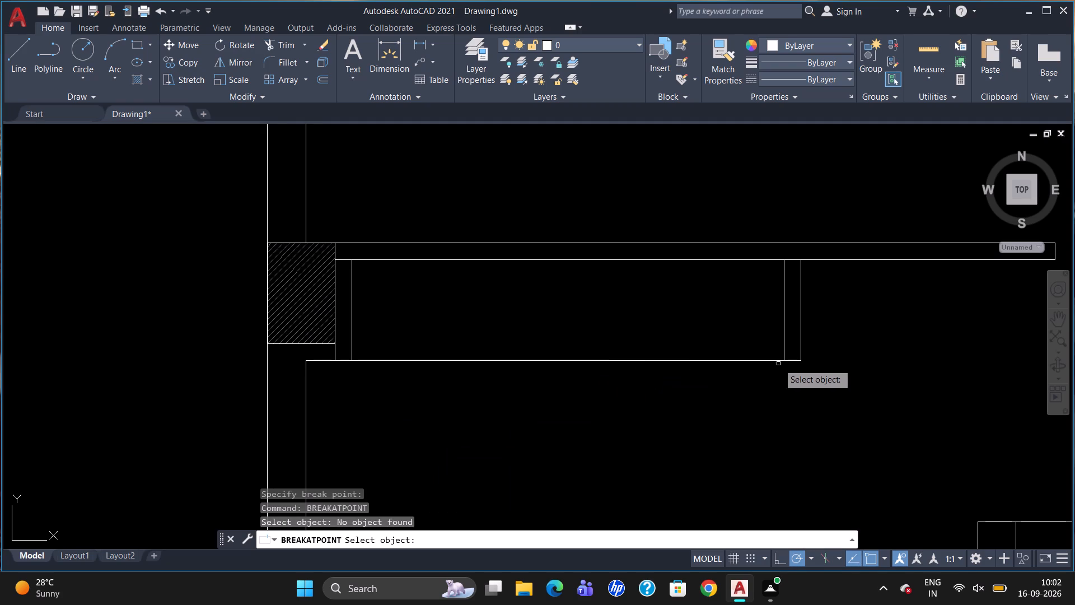
click(778, 361)
click(786, 357)
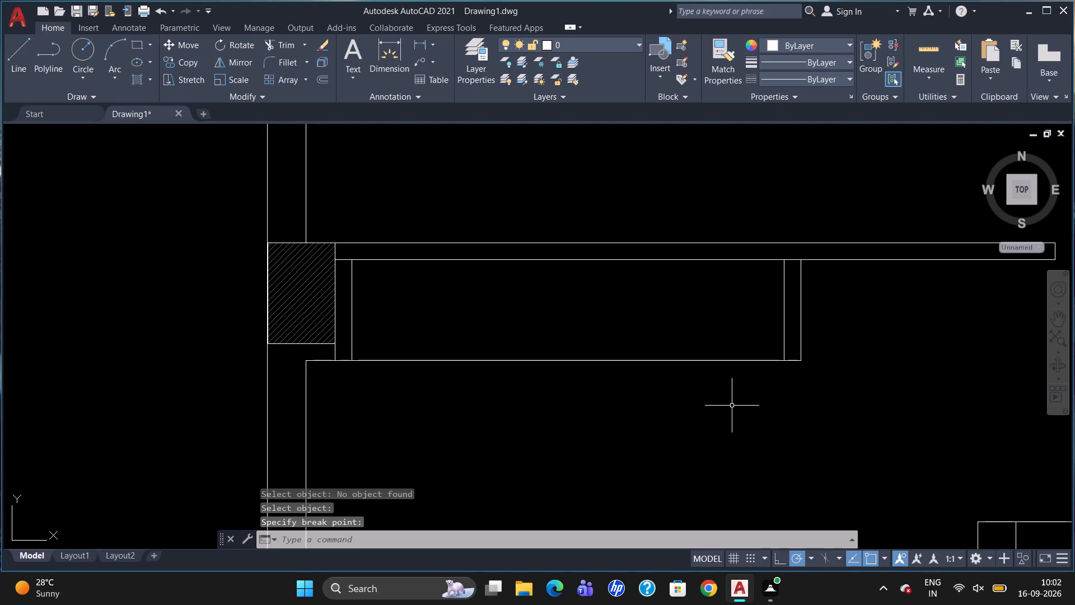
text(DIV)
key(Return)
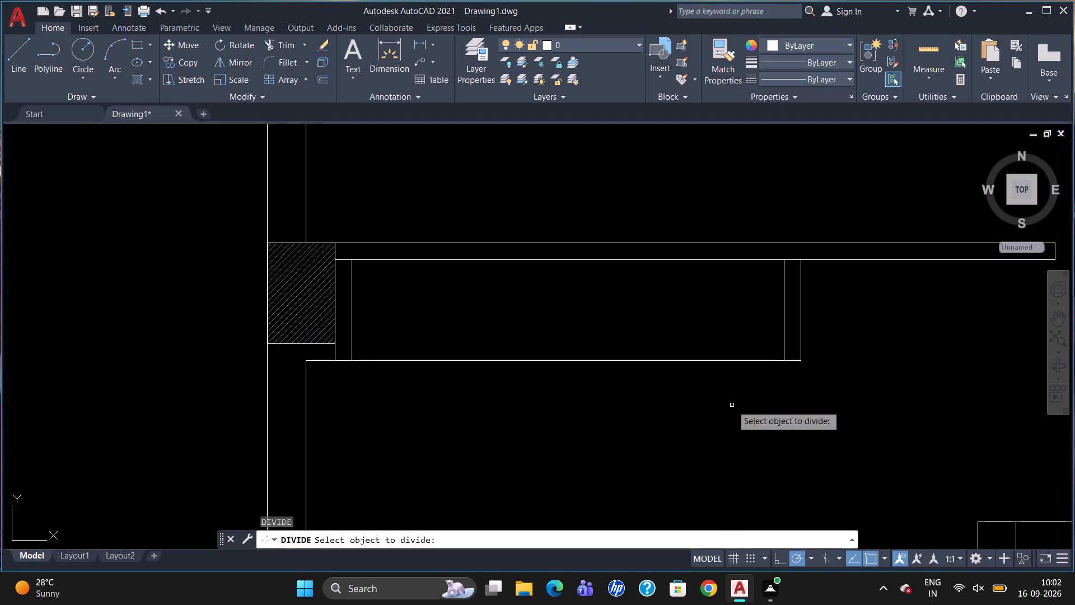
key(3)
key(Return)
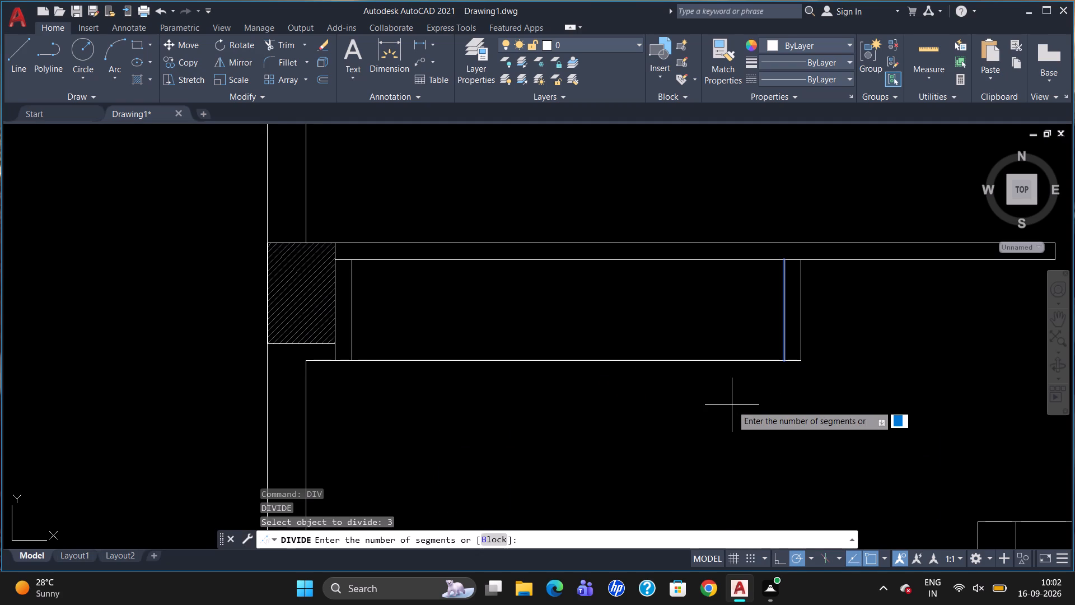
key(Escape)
Divide the middle segment of the enclosure's south line, between the two inner vertical lines, into 3 equal segments.
text(DIV)
key(Return)
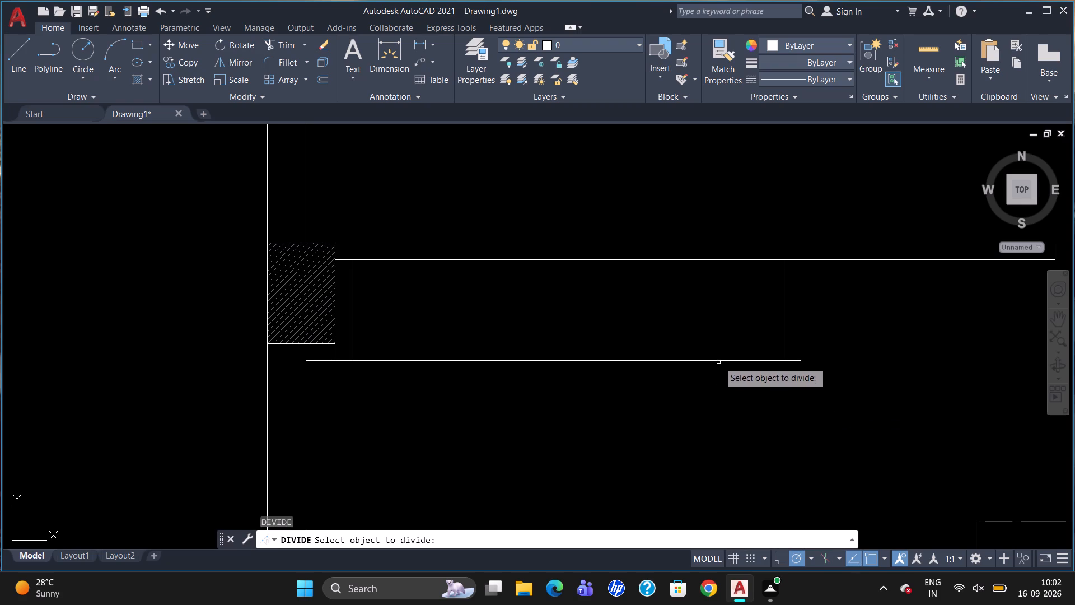
click(718, 360)
key(3)
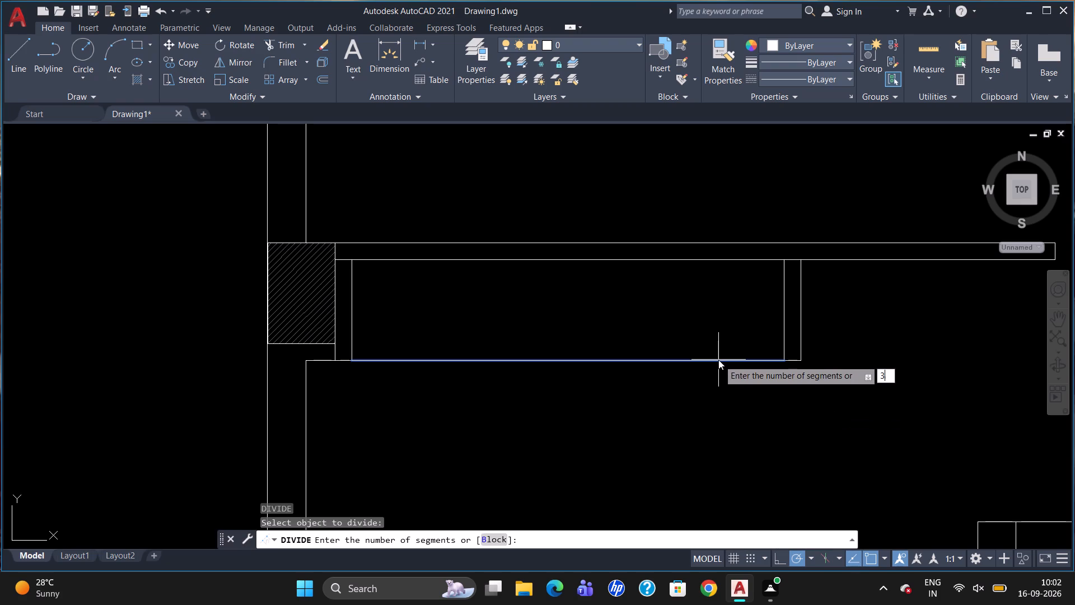
key(Return)
Draw a vertical line from each of the two division points north to the partition's south line.
scroll(632, 365, up, 2)
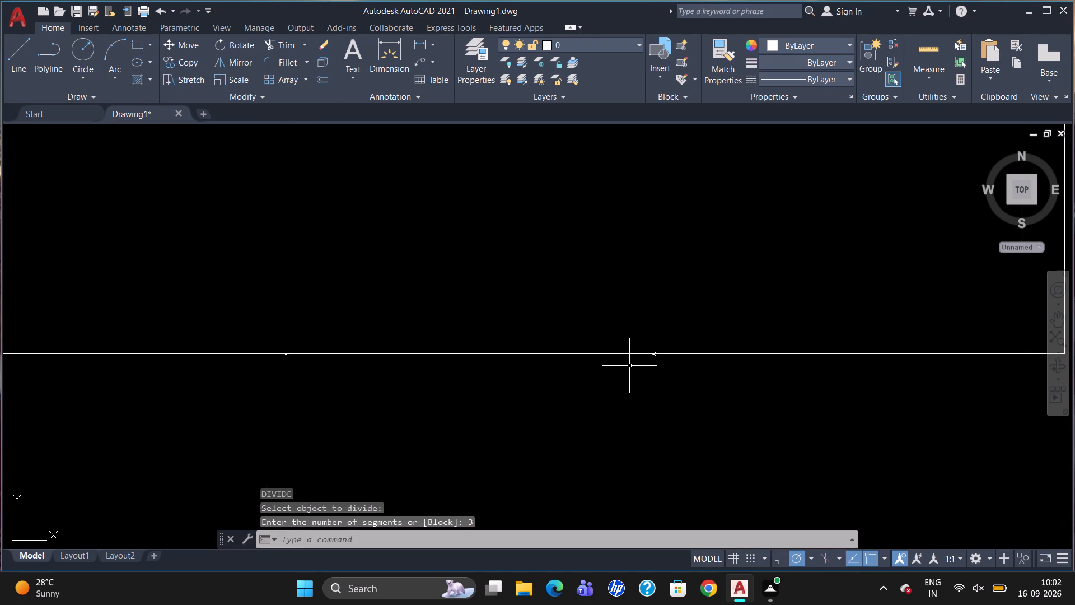
key(l)
key(Return)
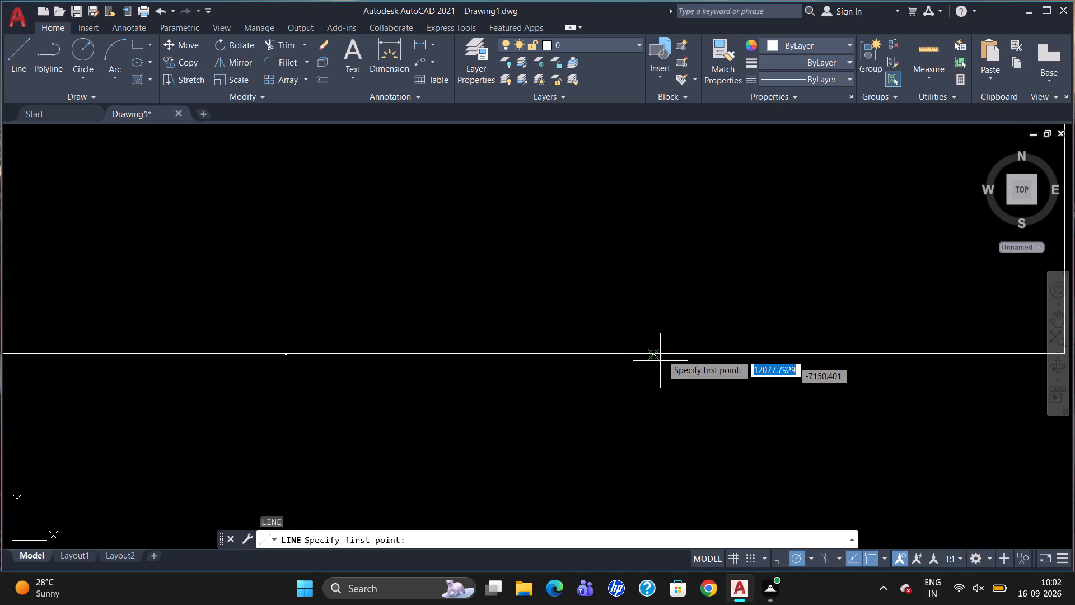
click(655, 352)
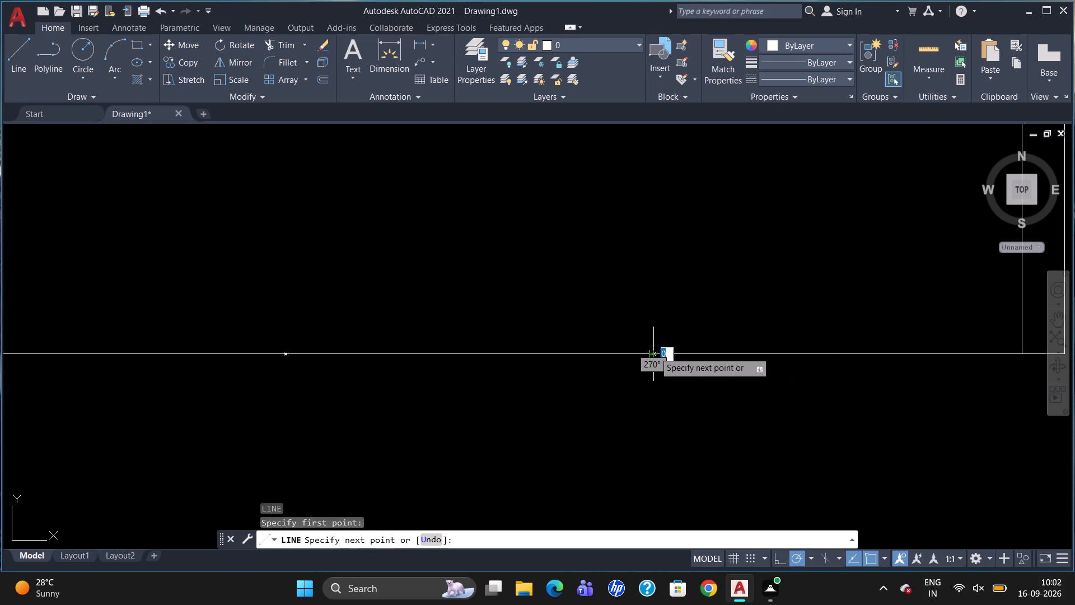
scroll(638, 260, down, 3)
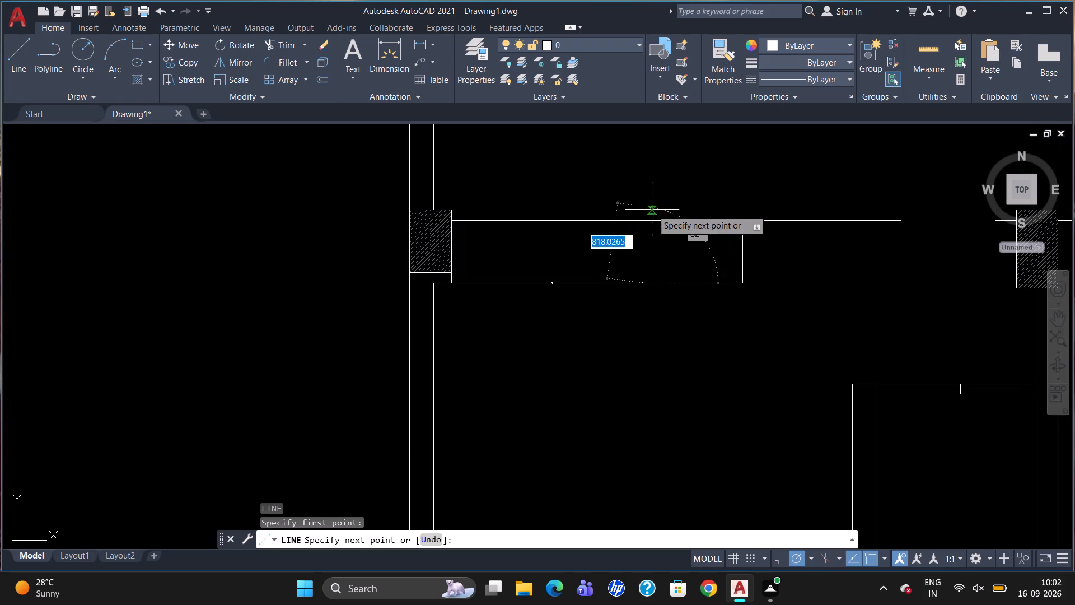
click(643, 218)
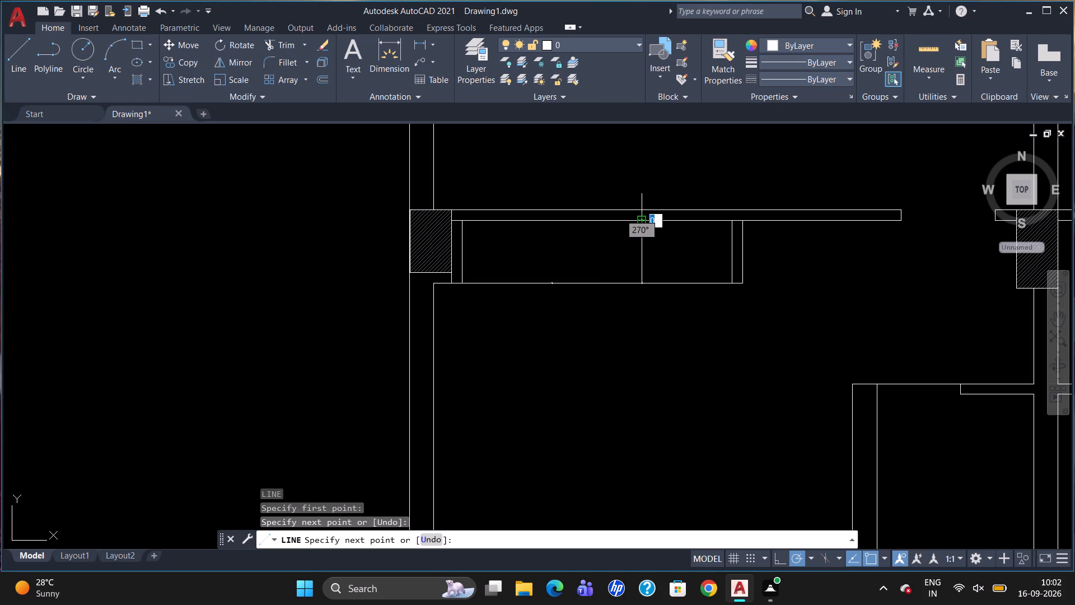
key(Escape)
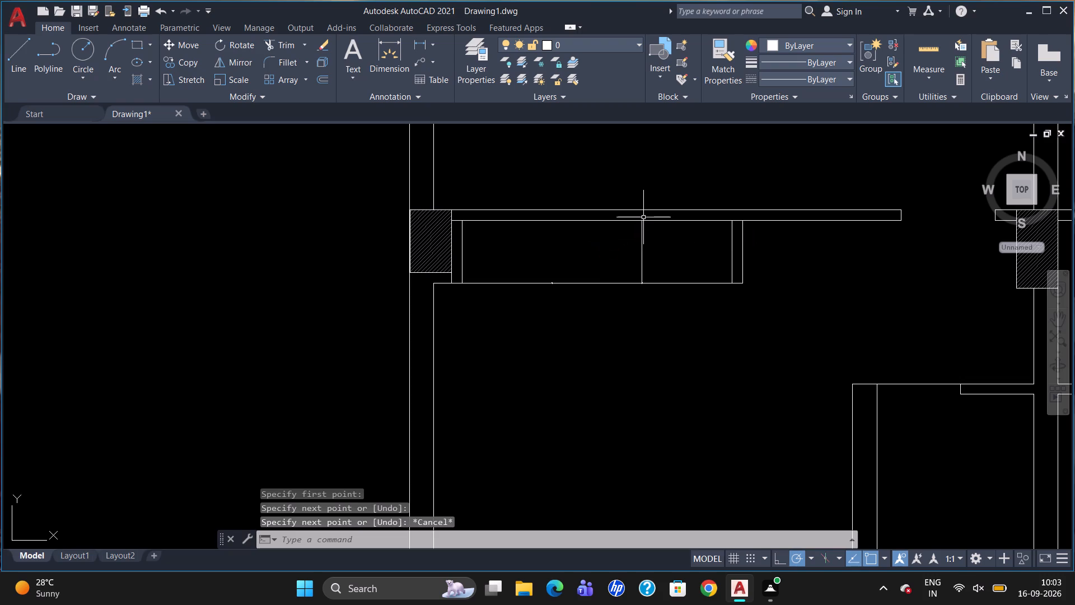
key(l)
key(Return)
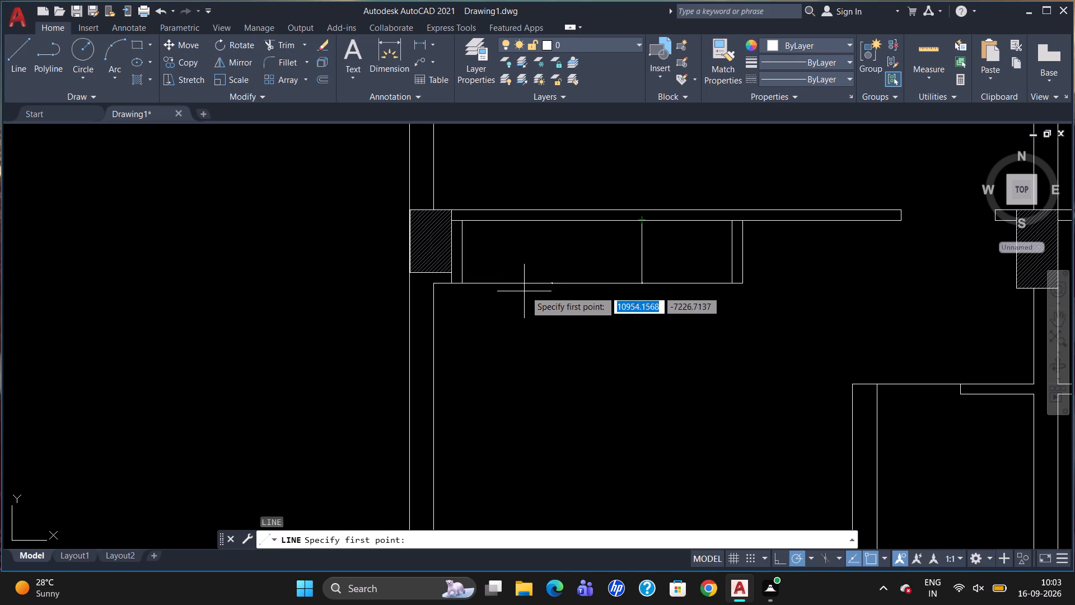
click(549, 280)
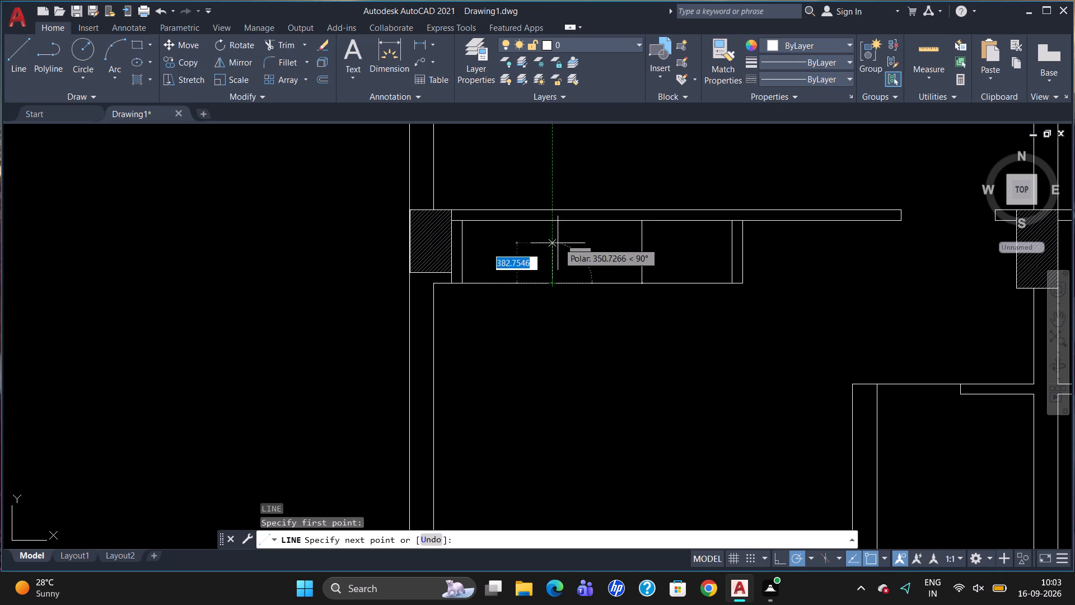
click(554, 220)
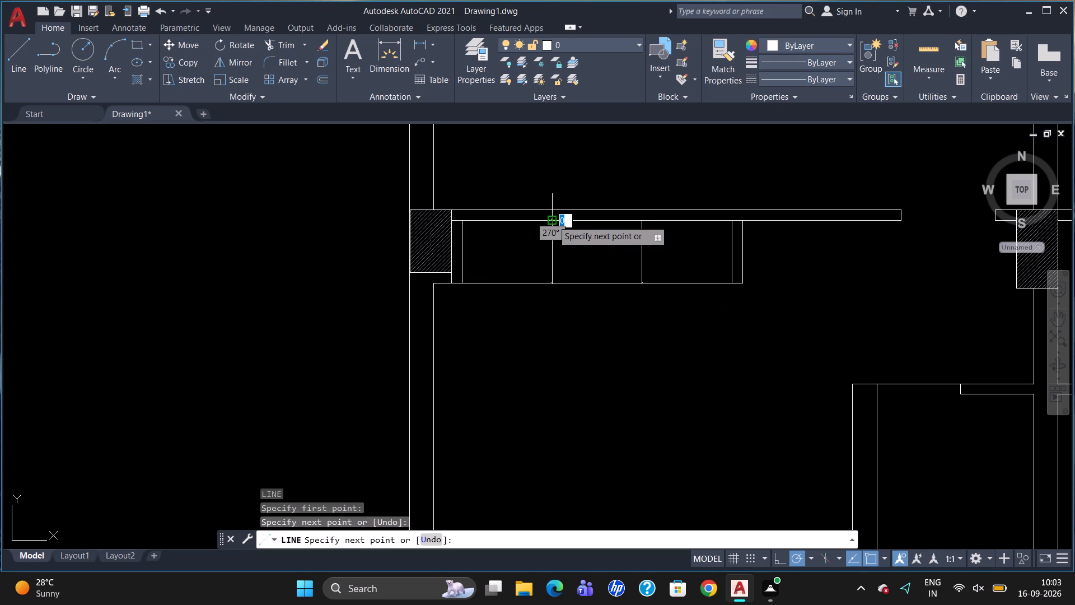
key(Escape)
Offset both vertical division lines inside the enclosure by 50 units to each side.
key(o)
key(Return)
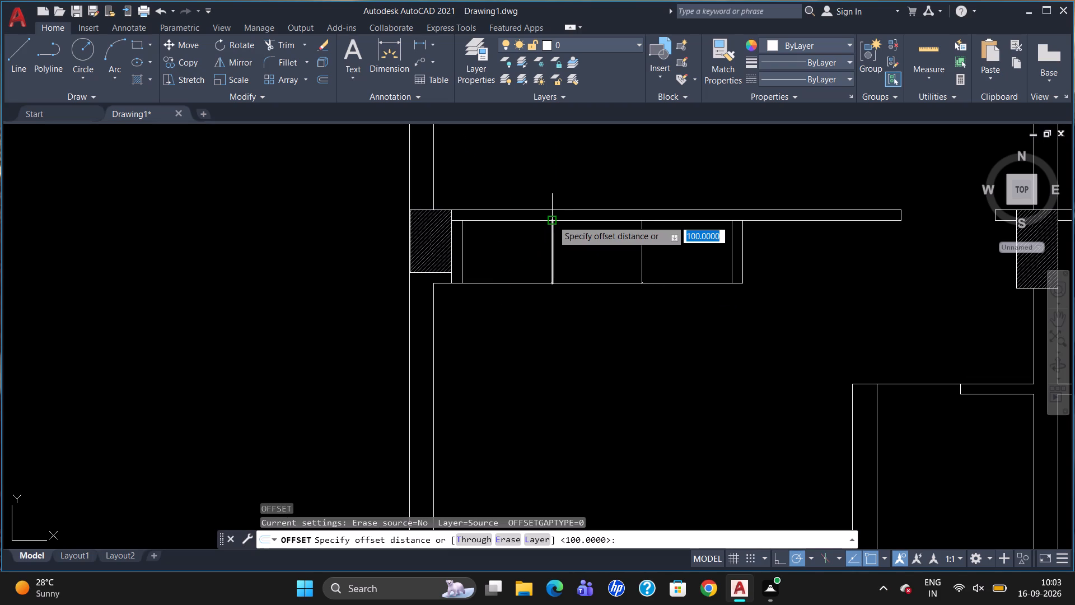
text(50)
key(Return)
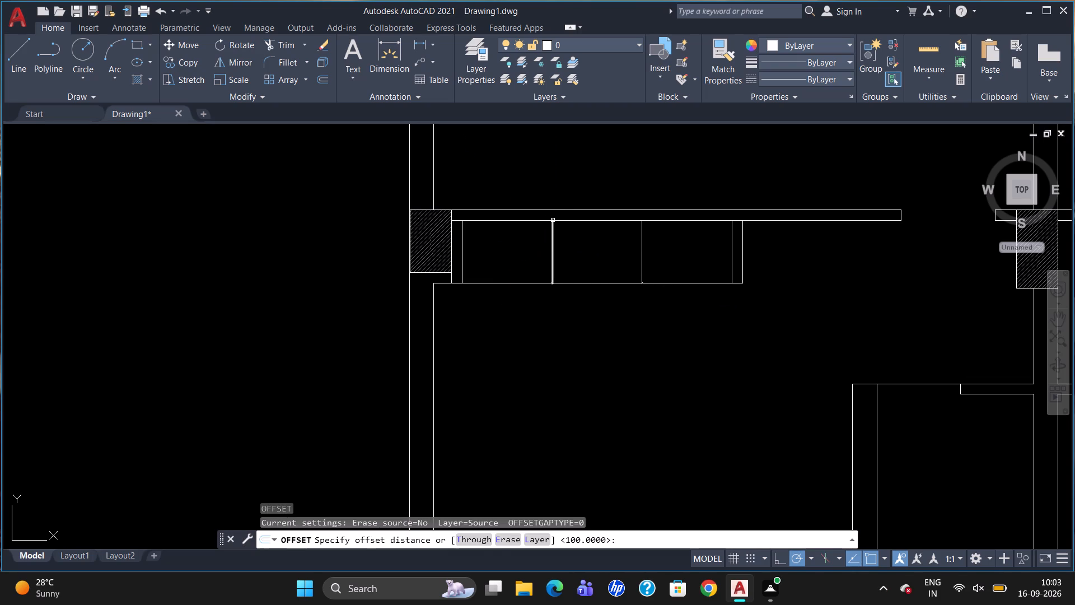
scroll(558, 235, up, 2)
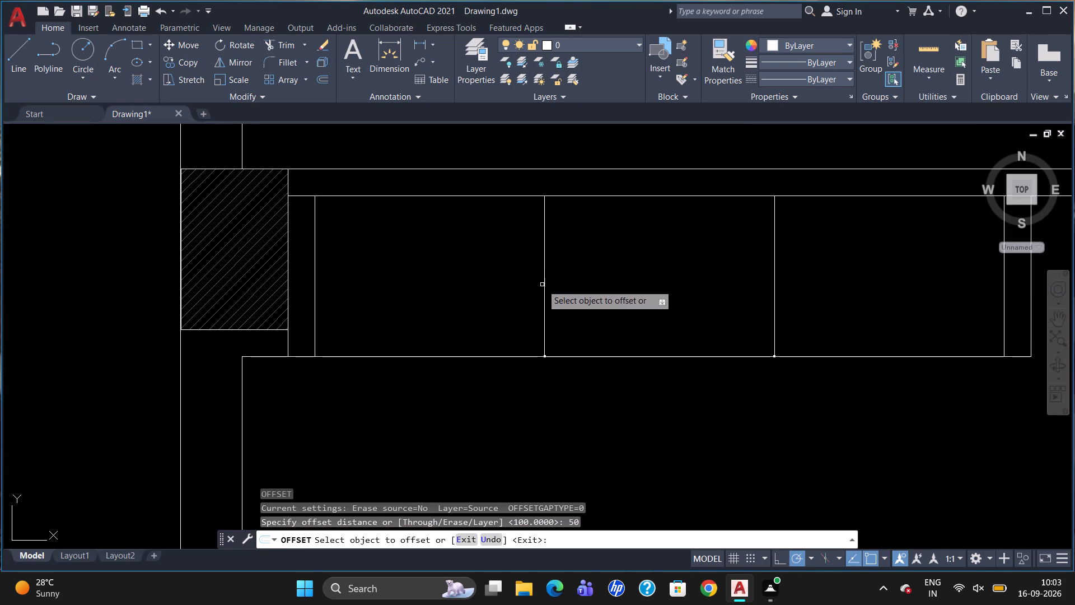
click(543, 285)
click(536, 286)
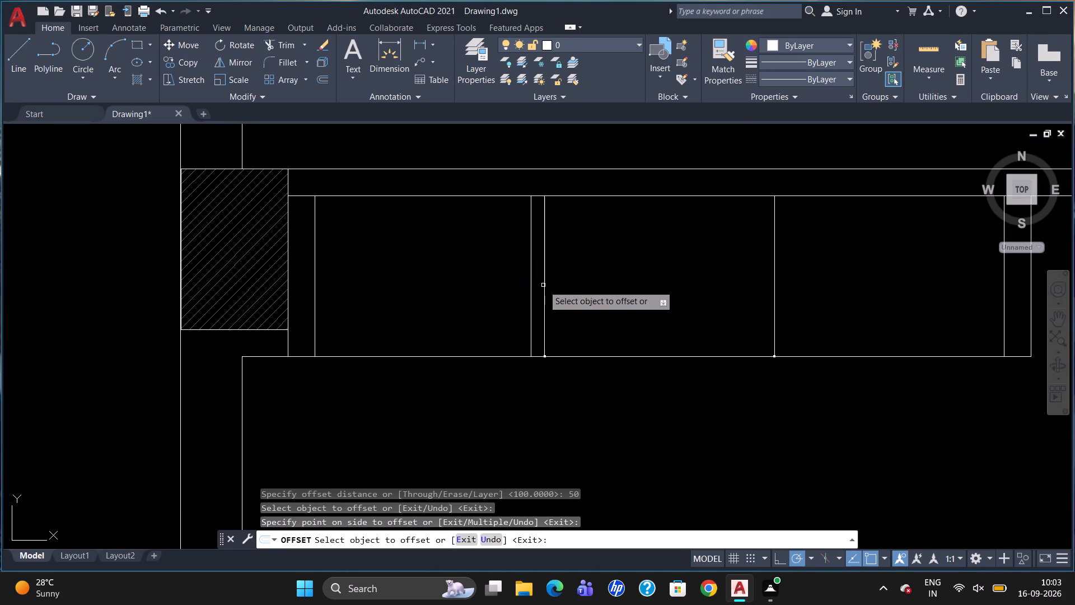
click(544, 285)
click(559, 287)
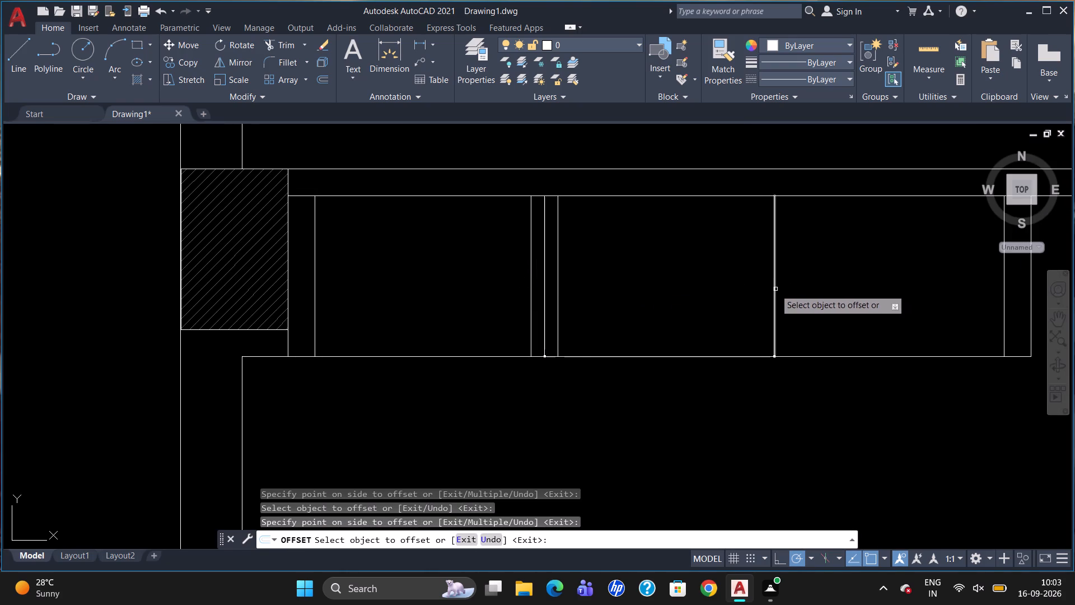
click(773, 291)
click(759, 302)
click(775, 294)
click(796, 288)
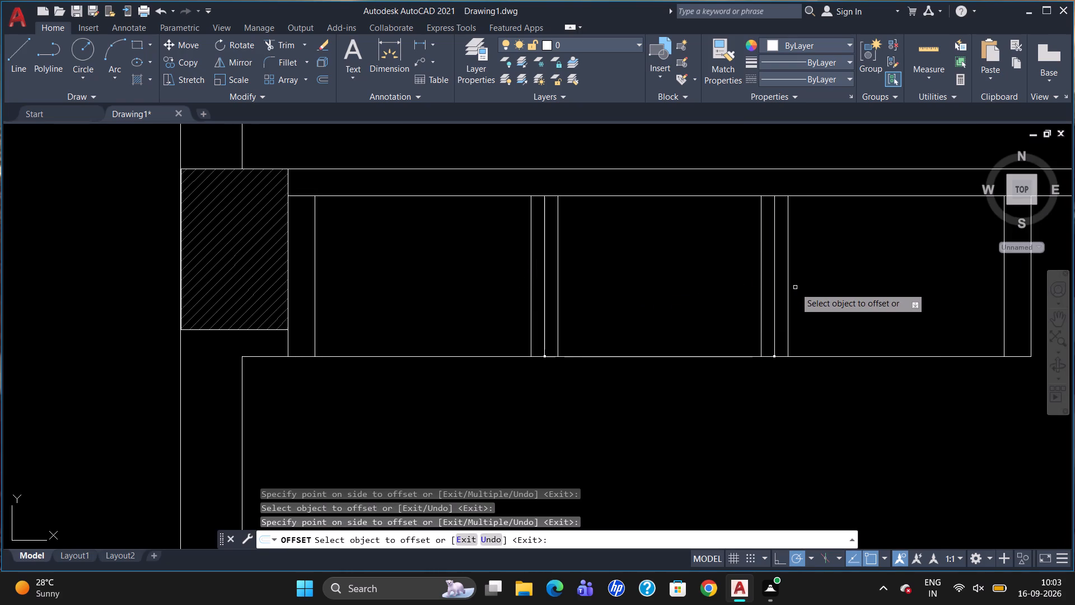
key(Escape)
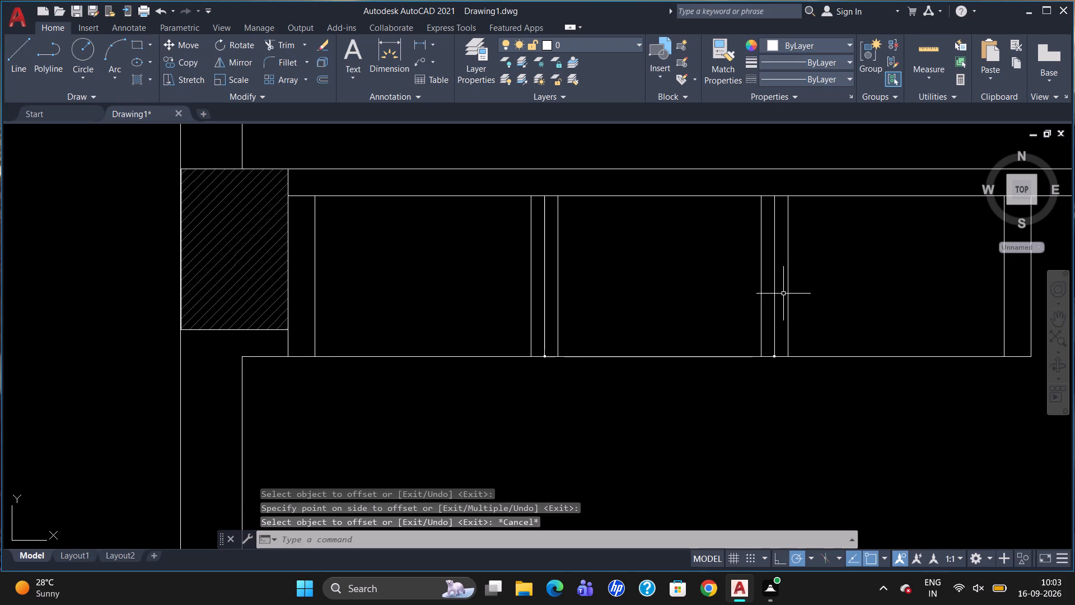
Erase the two original vertical division lines, keeping their offset copies.
click(776, 306)
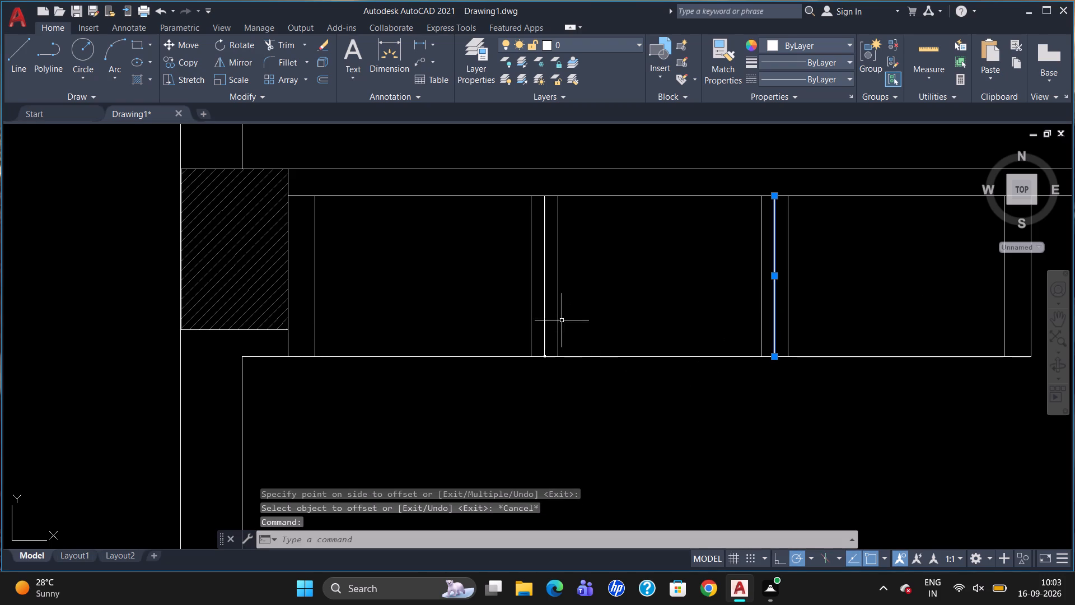
click(543, 310)
key(Delete)
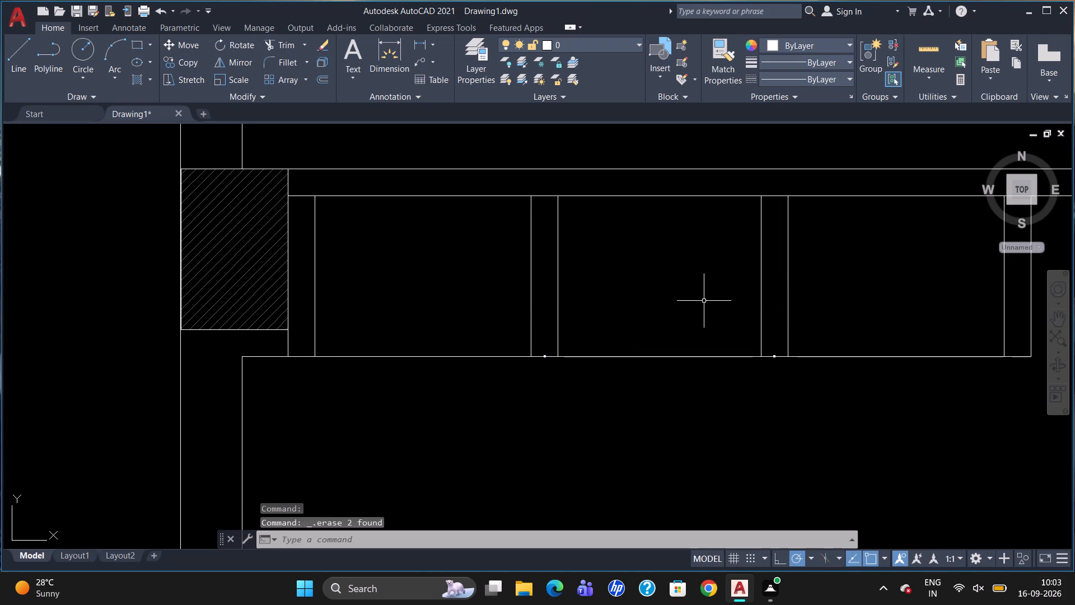
Erase the two division point markers on the enclosure's south line.
scroll(525, 409, up, 4)
scroll(596, 389, down, 4)
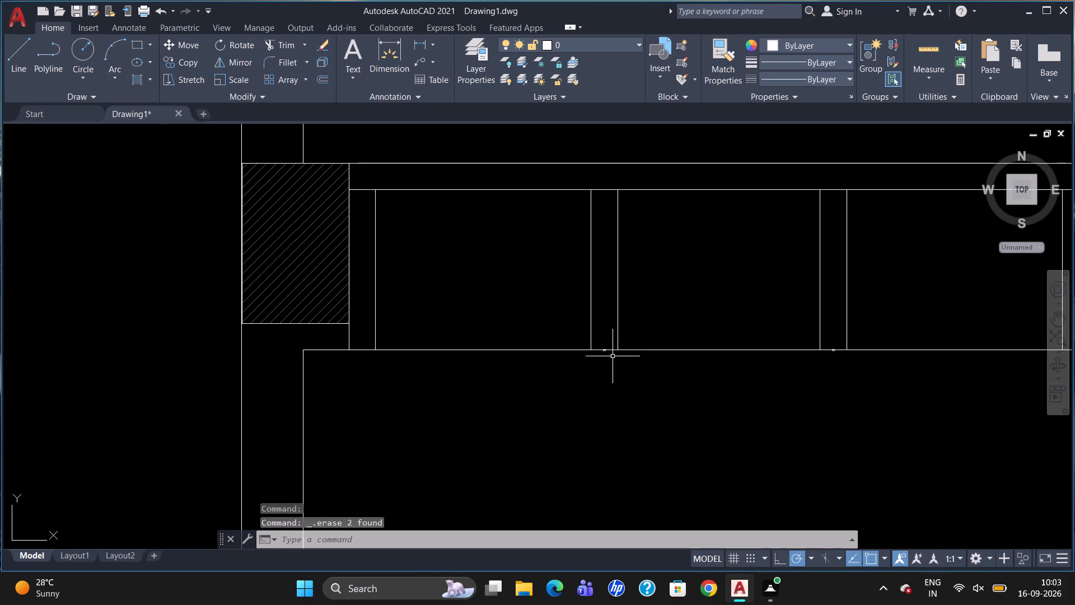
scroll(613, 355, up, 4)
click(573, 331)
scroll(515, 357, down, 2)
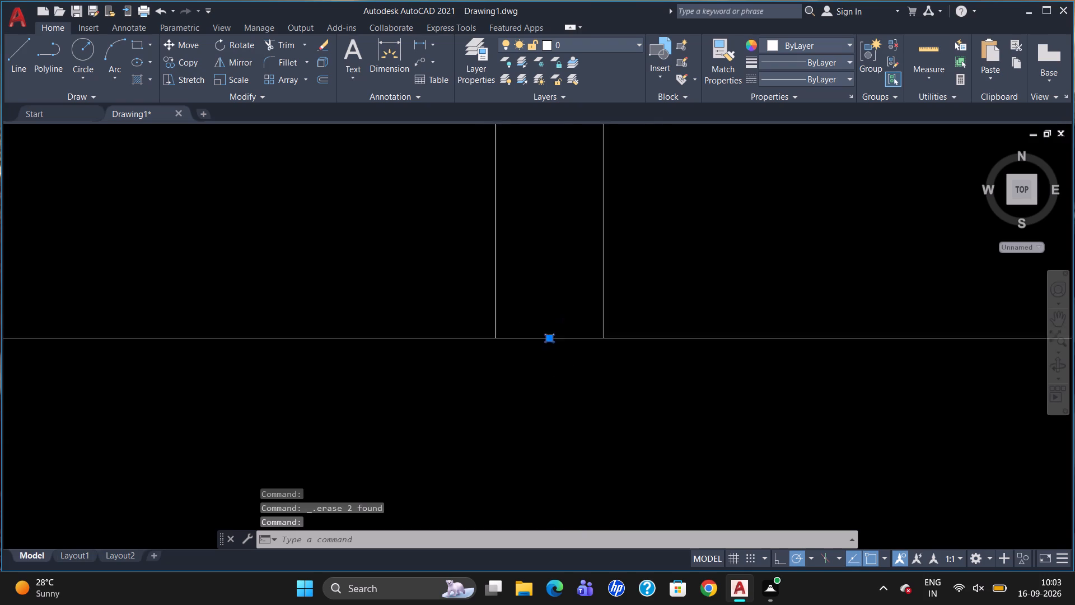
scroll(515, 358, down, 1)
scroll(908, 347, up, 4)
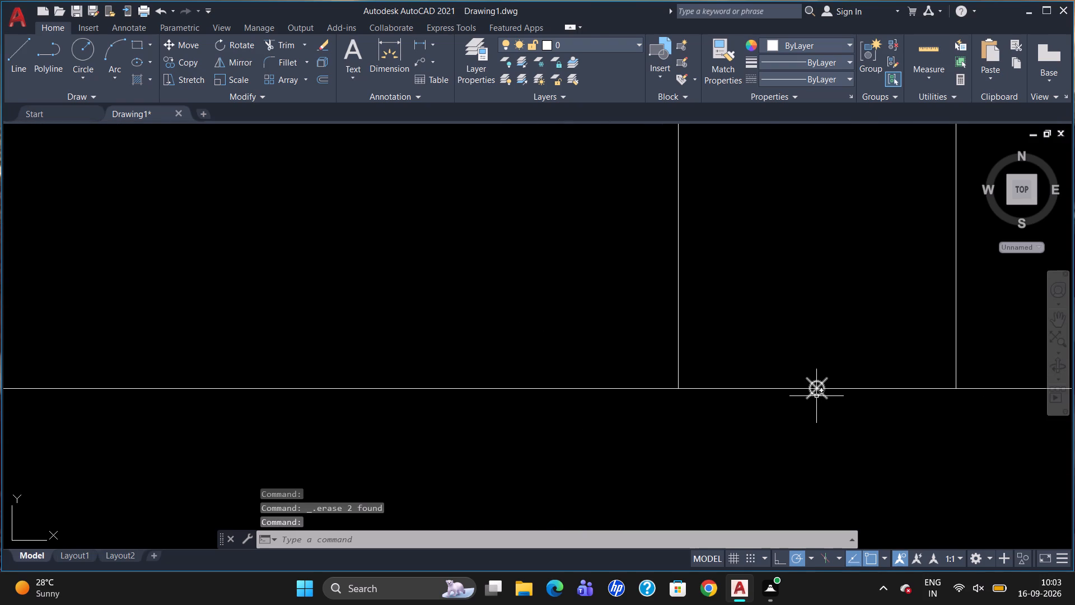
click(816, 397)
key(Delete)
Draw a horizontal line from the small shaft's southwest corner west to the outer wall's inner face, continuing 230 units to its outer face.
scroll(719, 375, down, 3)
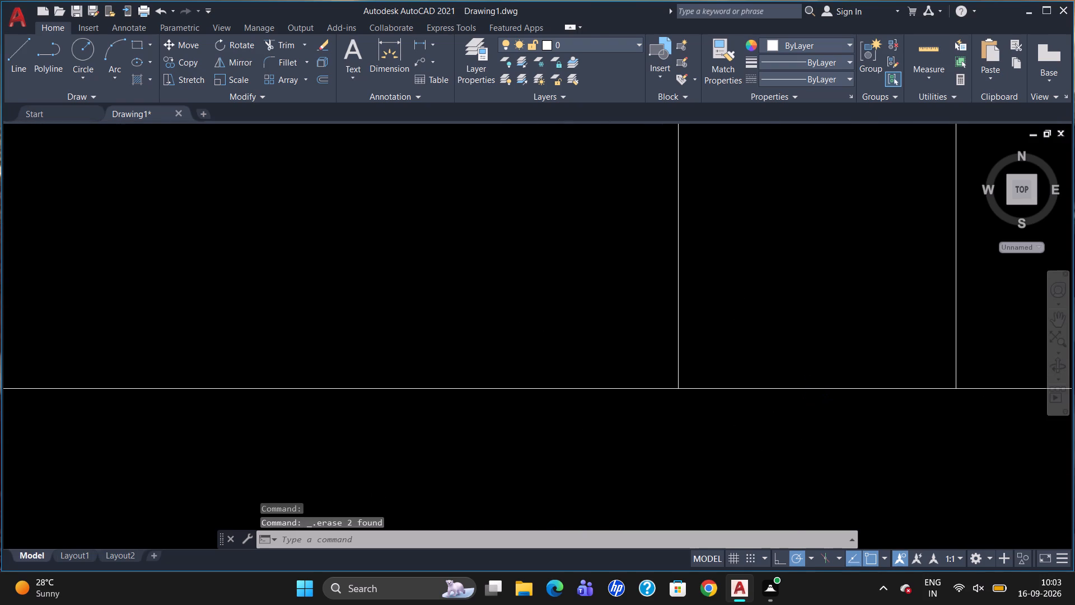
scroll(714, 382, down, 6)
scroll(676, 354, down, 1)
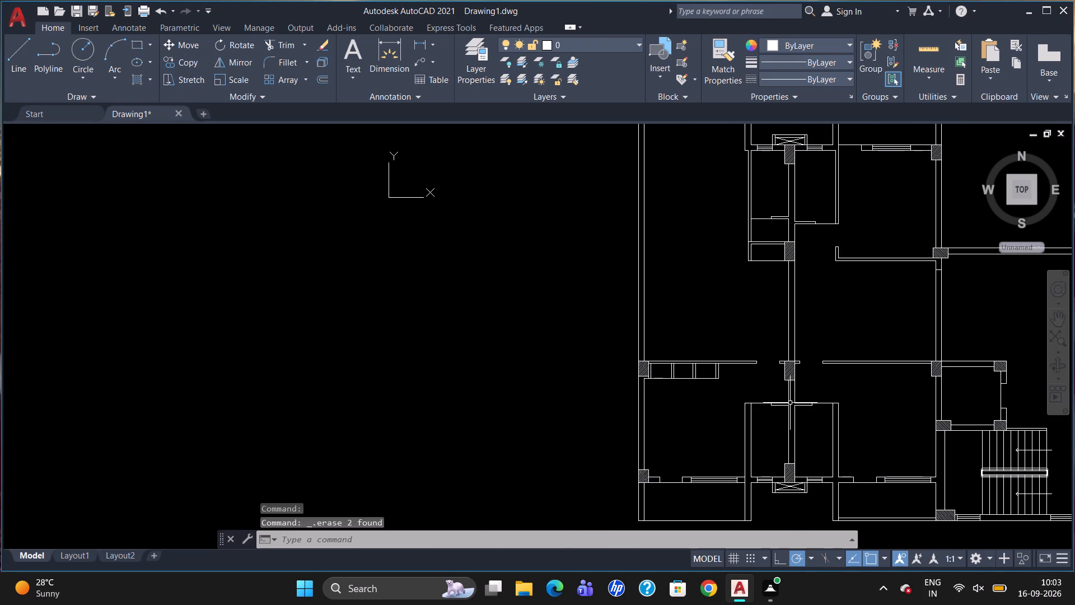
scroll(718, 390, down, 1)
scroll(784, 315, up, 1)
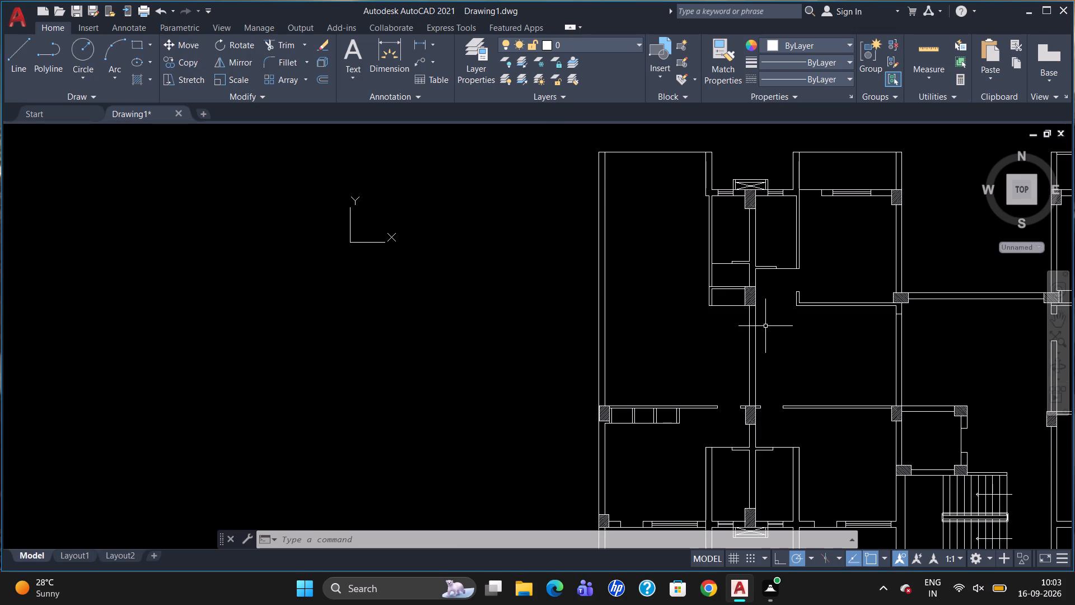
scroll(747, 319, up, 2)
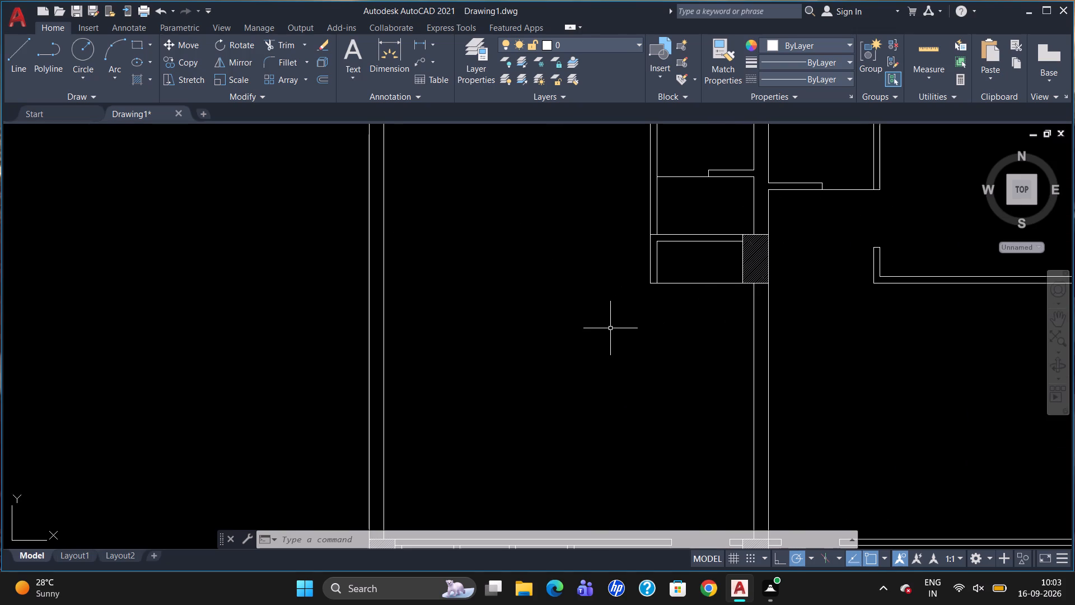
key(l)
key(Return)
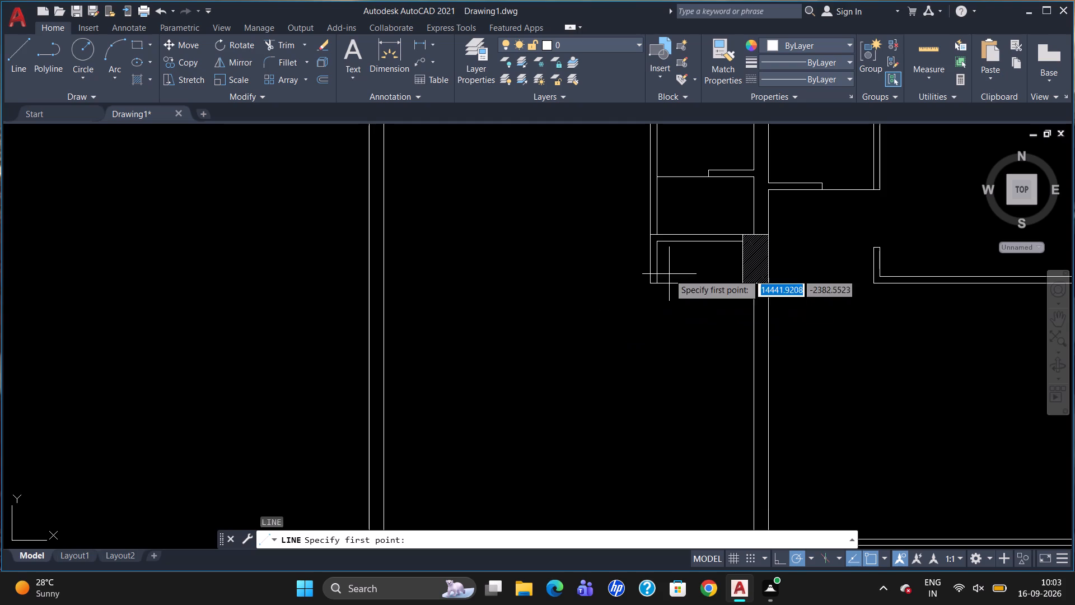
click(652, 285)
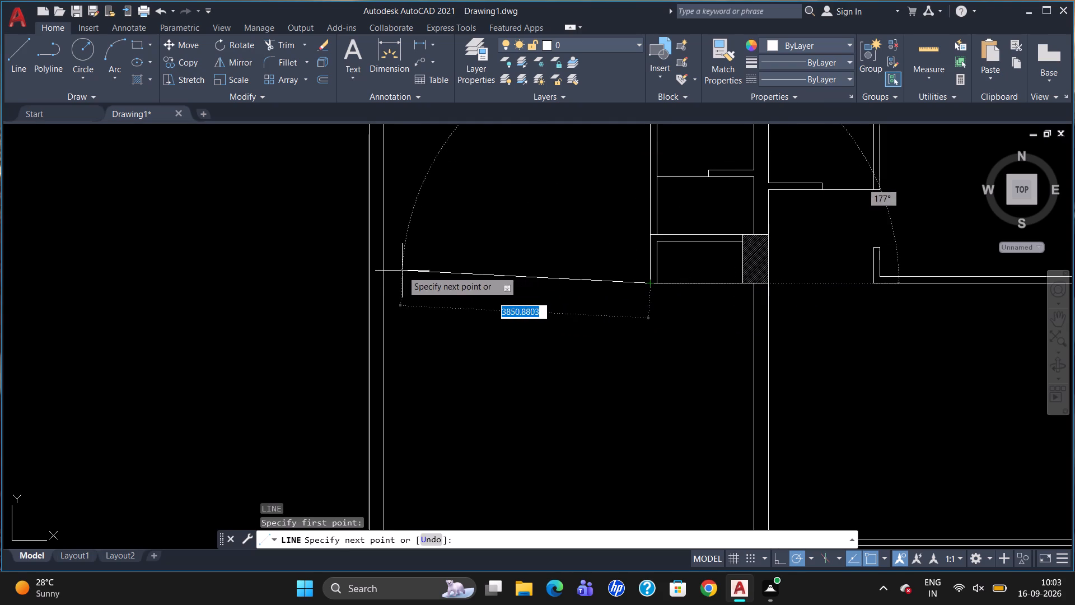
click(384, 285)
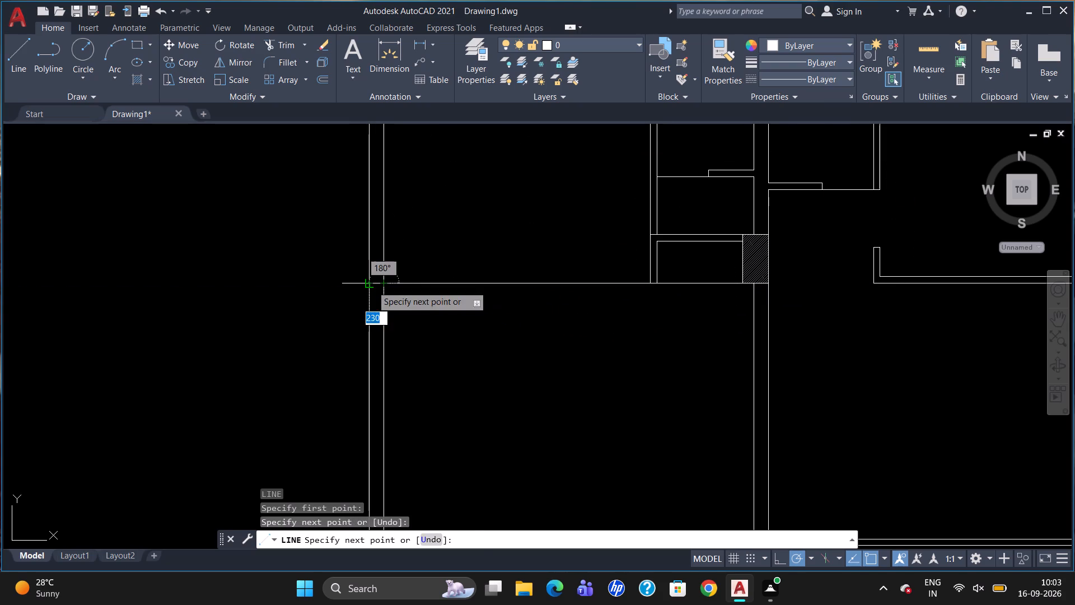
click(372, 286)
key(Escape)
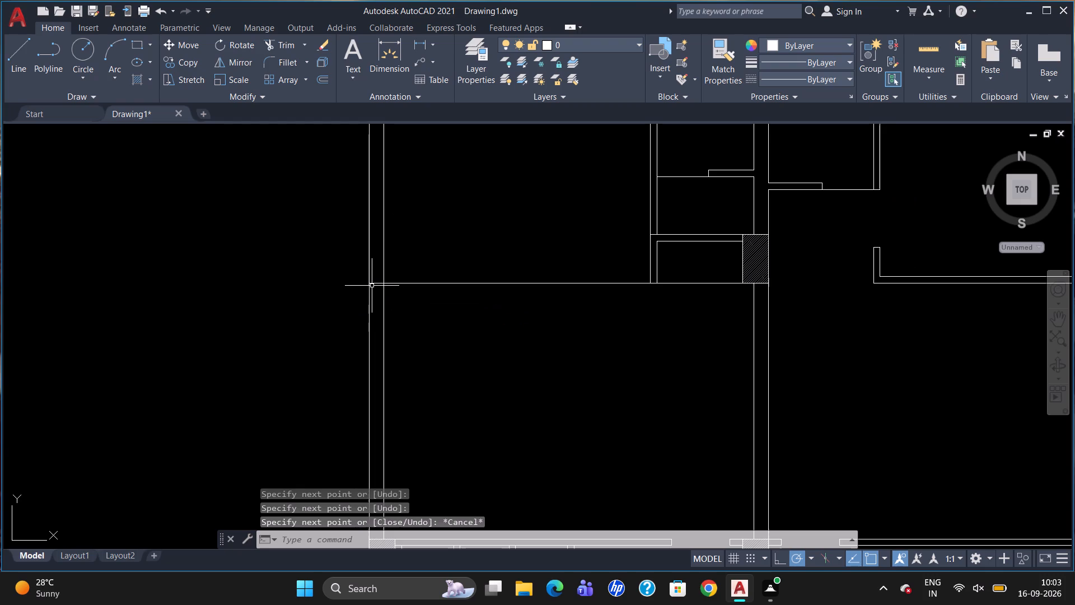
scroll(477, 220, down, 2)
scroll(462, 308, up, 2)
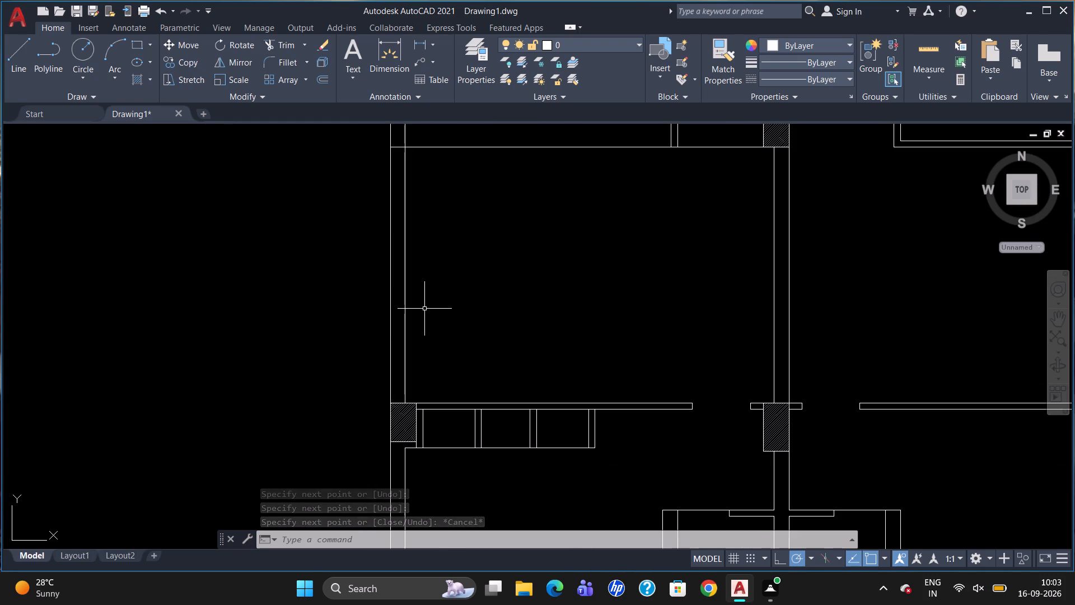
Trim the western wall's inner face line between the horizontal room line and the hatched column to the south.
text(TR)
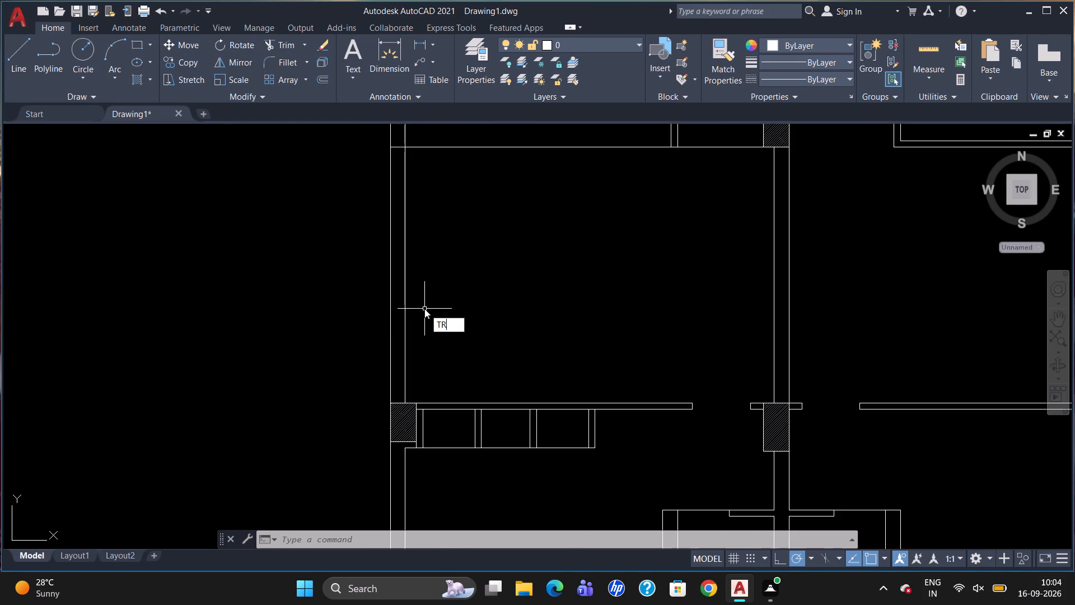
key(Return)
key(Return)
click(404, 319)
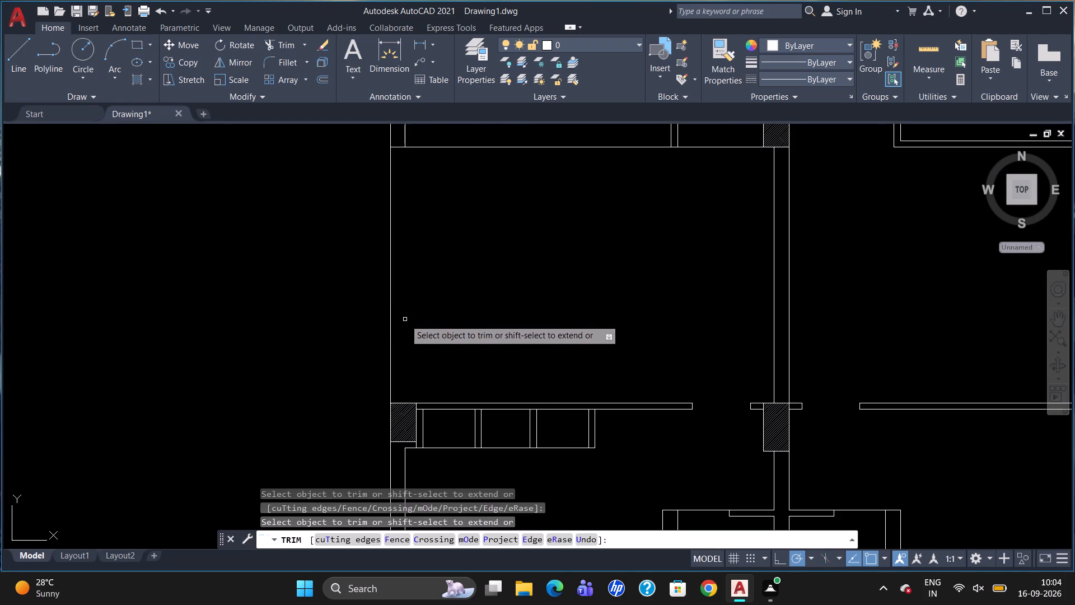
key(Escape)
Break the western wall's outer face line at the hatched column's northwest corner and at the horizontal room line's west end.
text(BR)
click(470, 345)
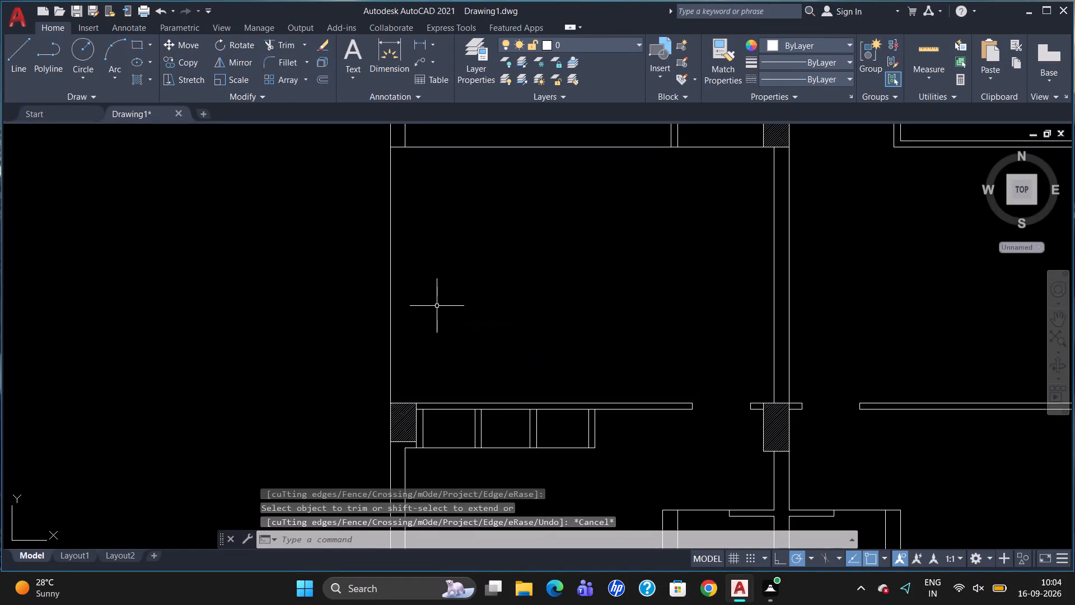
click(390, 360)
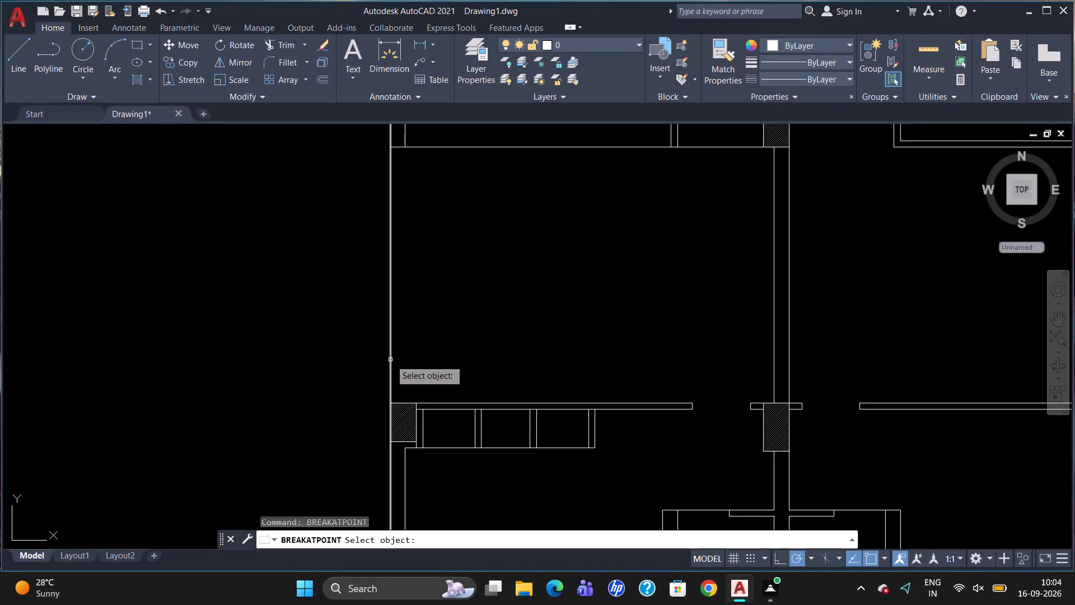
click(389, 404)
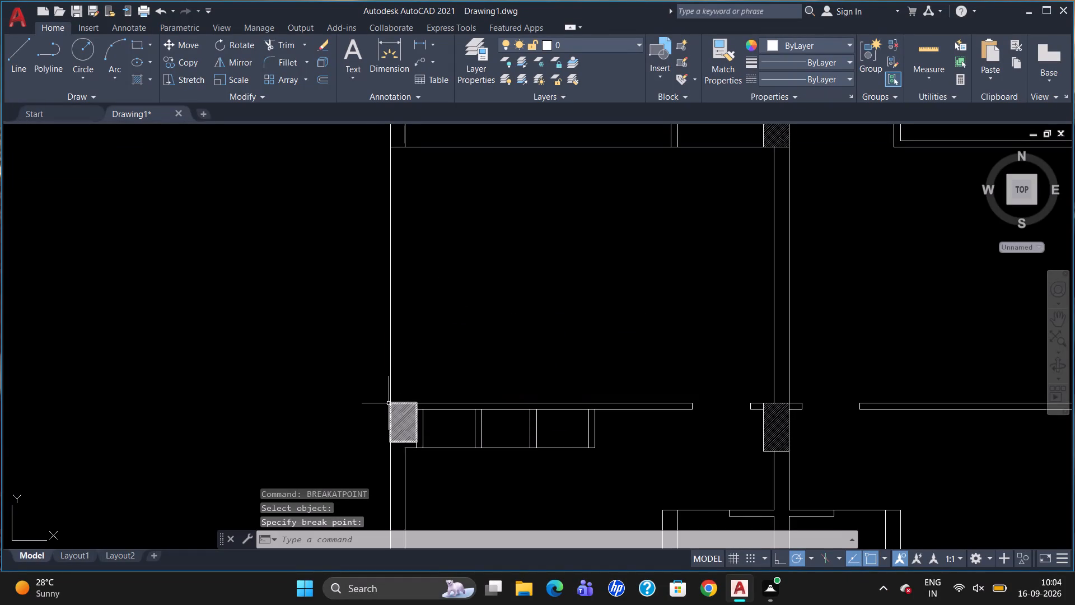
text(BR)
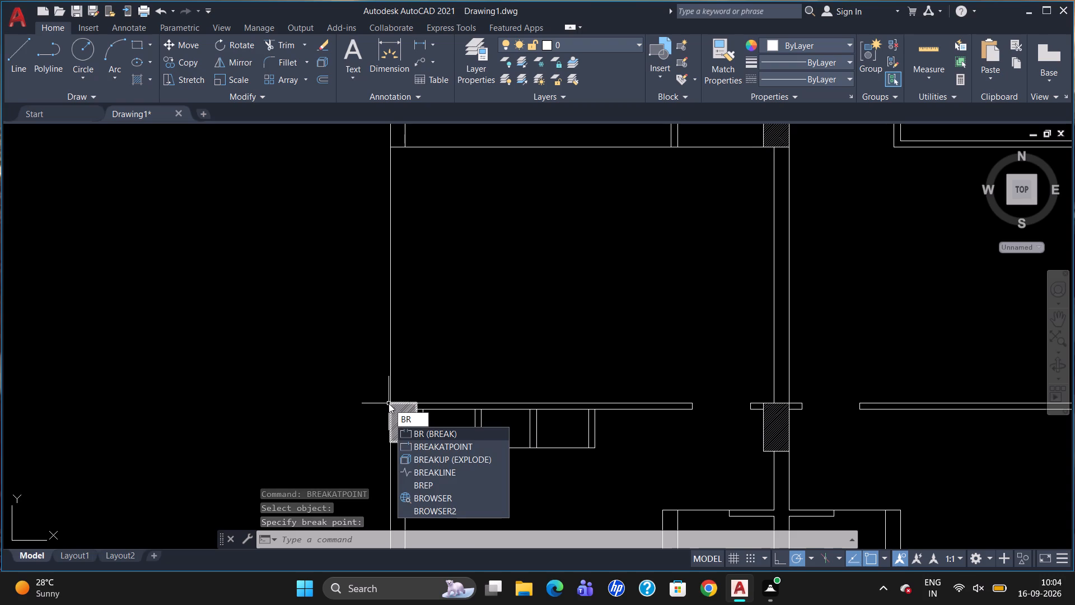
click(417, 445)
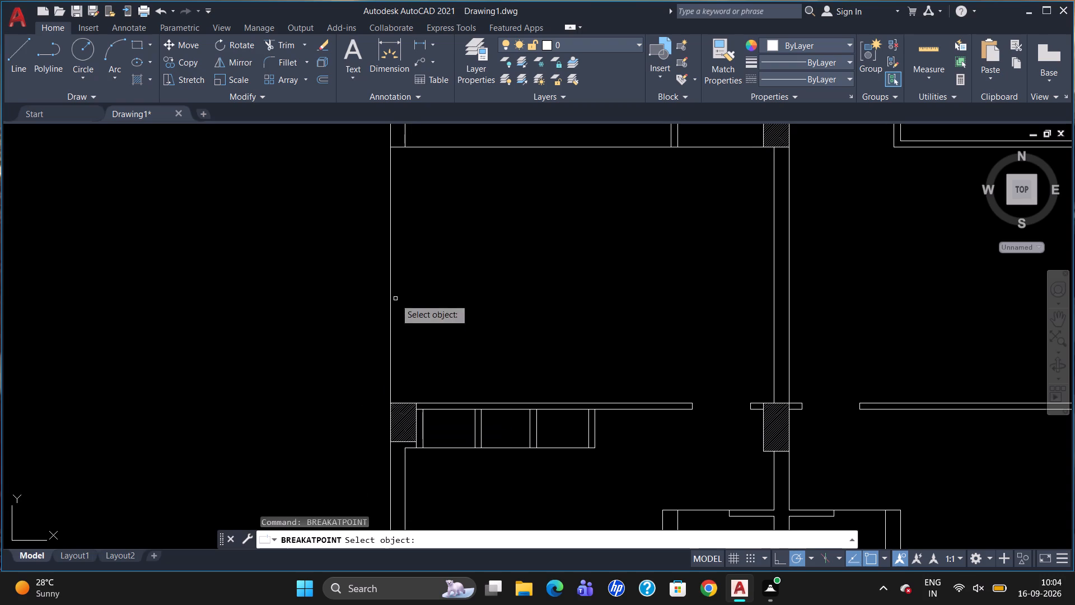
click(392, 273)
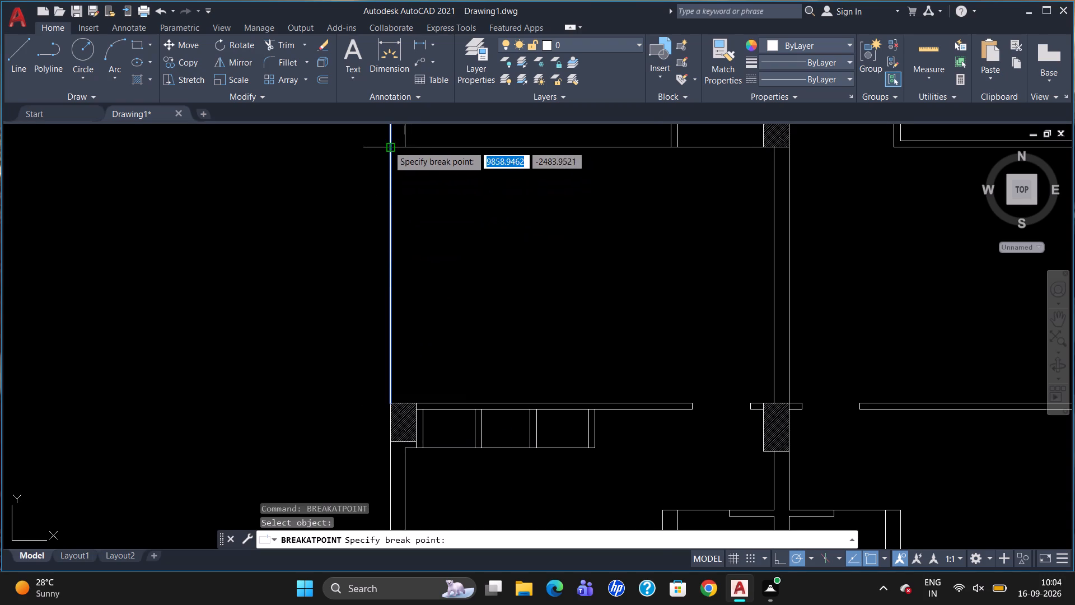
click(388, 145)
Offset the broken-out outer face segment of the western wall 100 units east into the room.
key(o)
key(Return)
text(100)
key(Return)
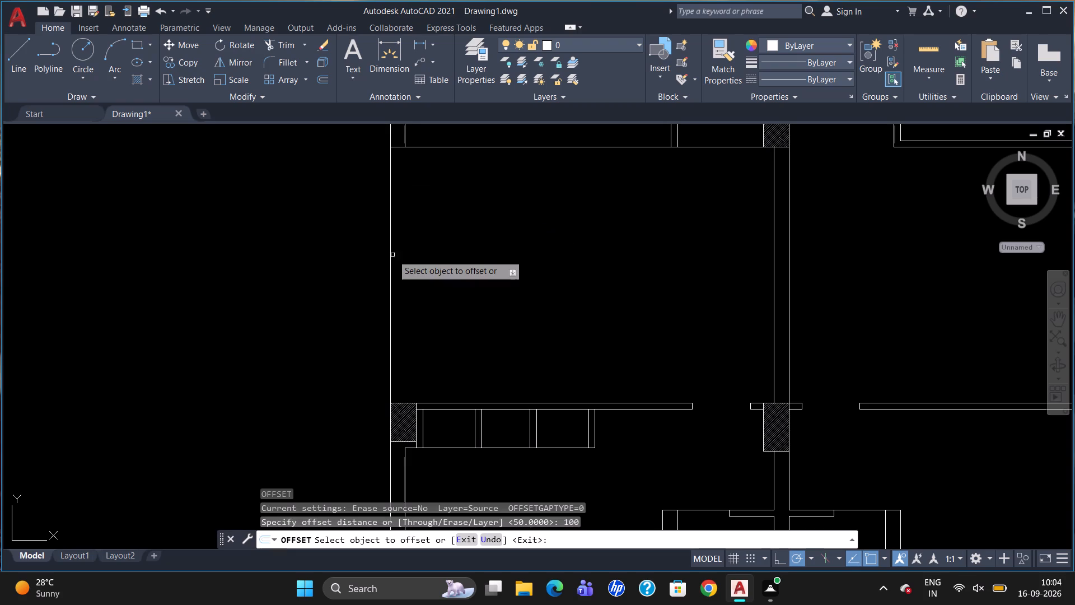
click(390, 259)
click(403, 264)
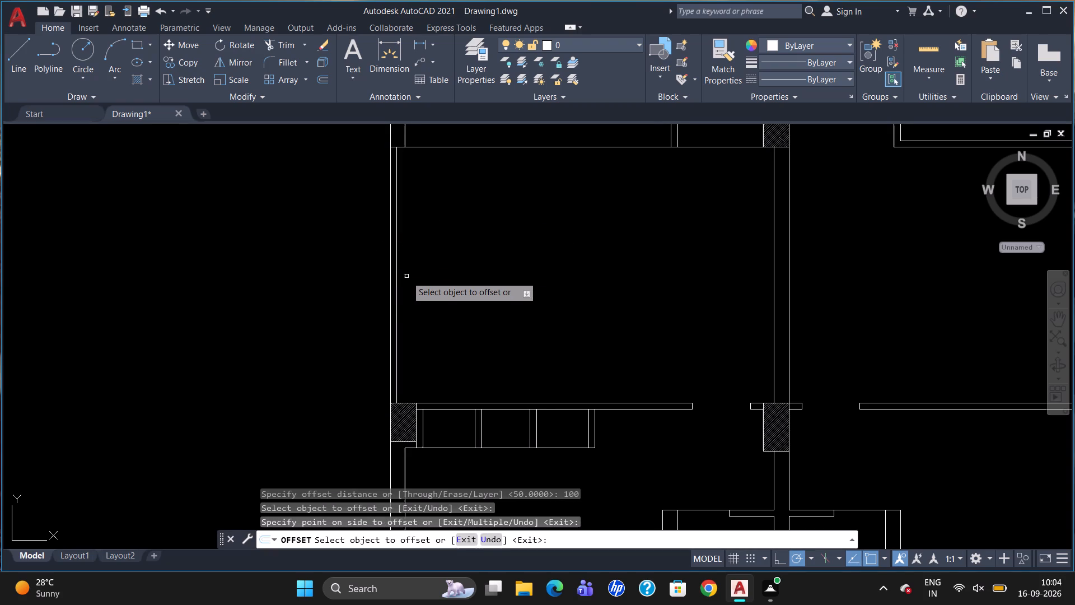
Offset the horizontal line along the room's north side 100 units north.
scroll(410, 302, down, 3)
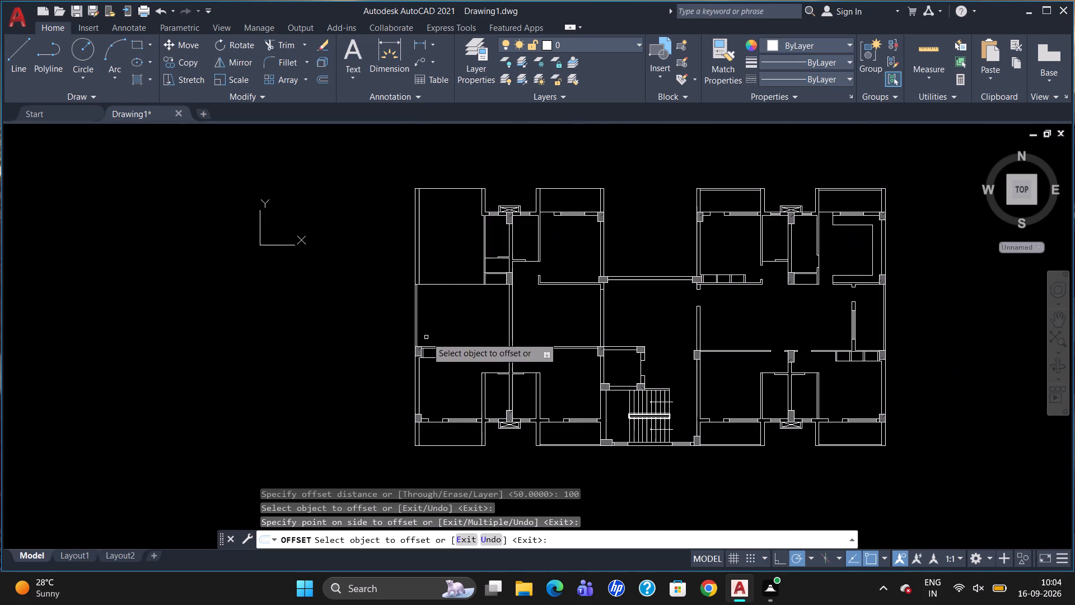
scroll(473, 261, up, 1)
scroll(485, 311, up, 1)
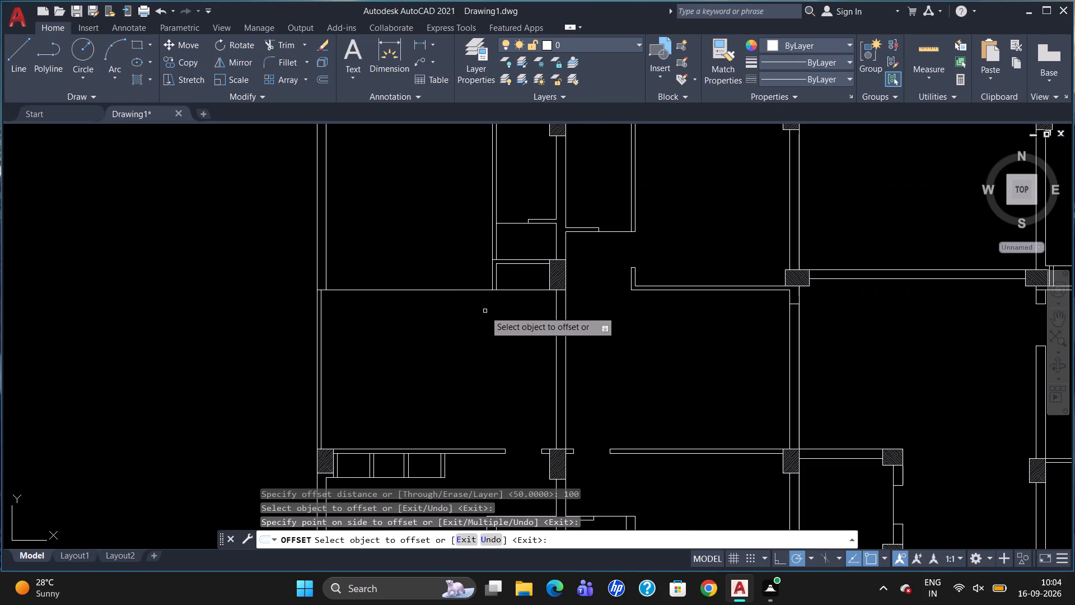
click(457, 290)
click(460, 274)
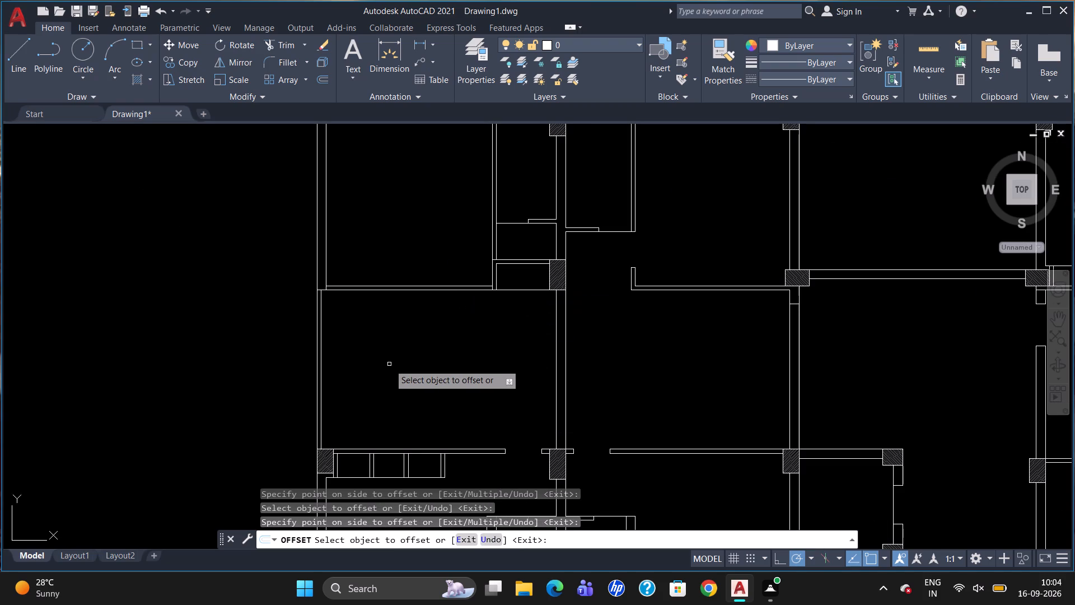
key(Escape)
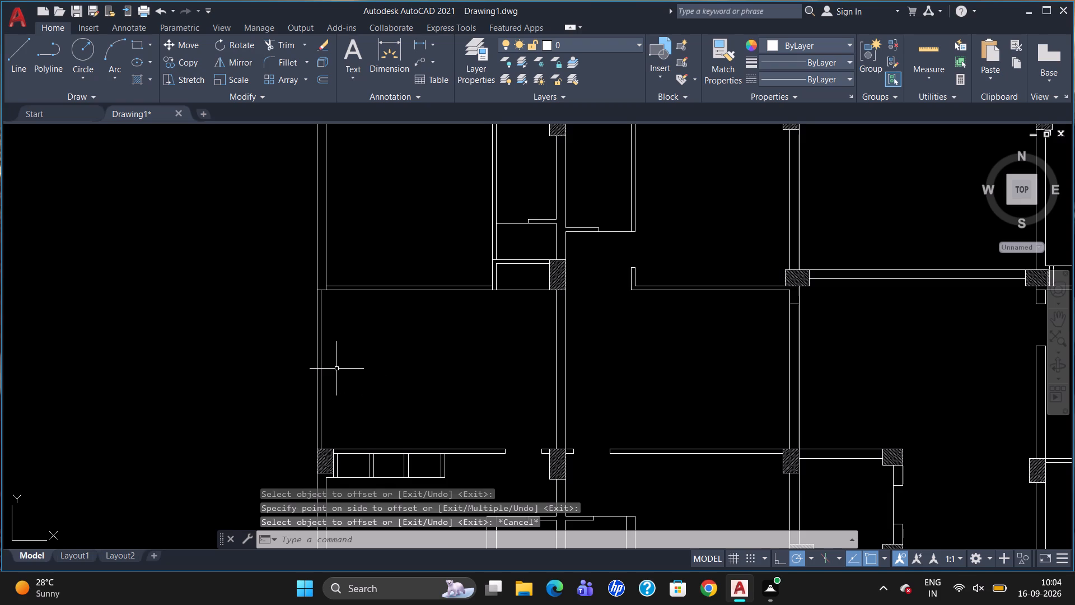
Create a vertical partition by offsetting the thin western wall's inner line 1800 units east and that copy another 230 units east.
key(o)
key(Return)
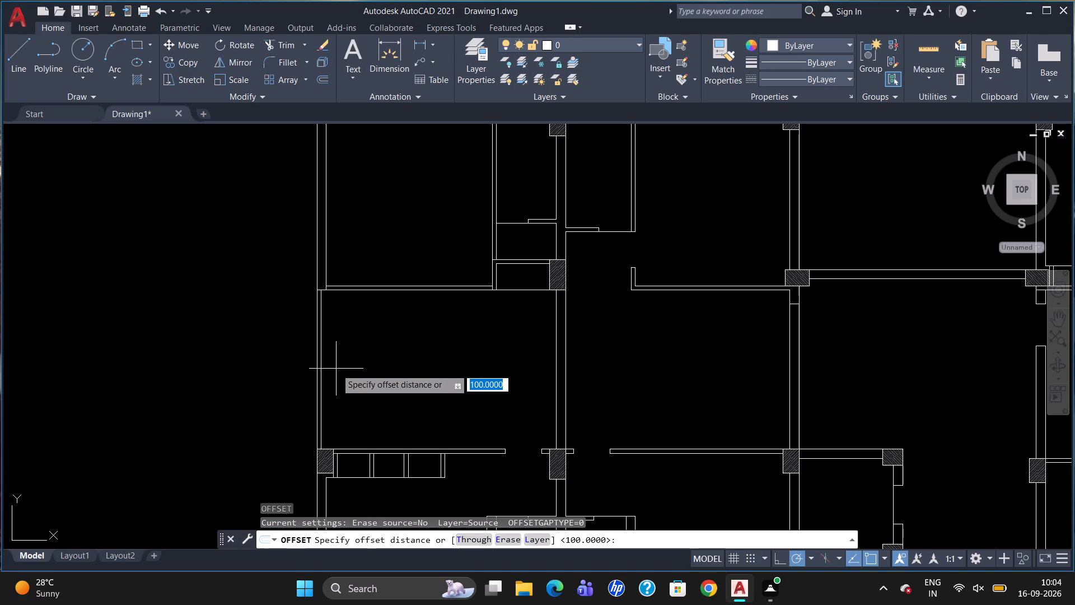
text(1800)
key(Return)
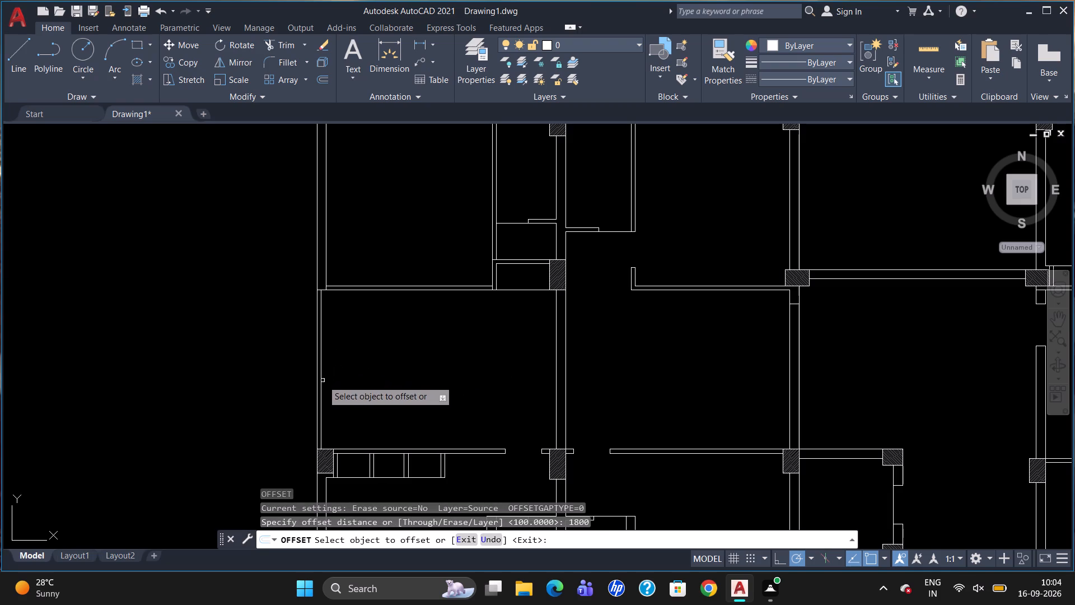
click(321, 382)
click(359, 389)
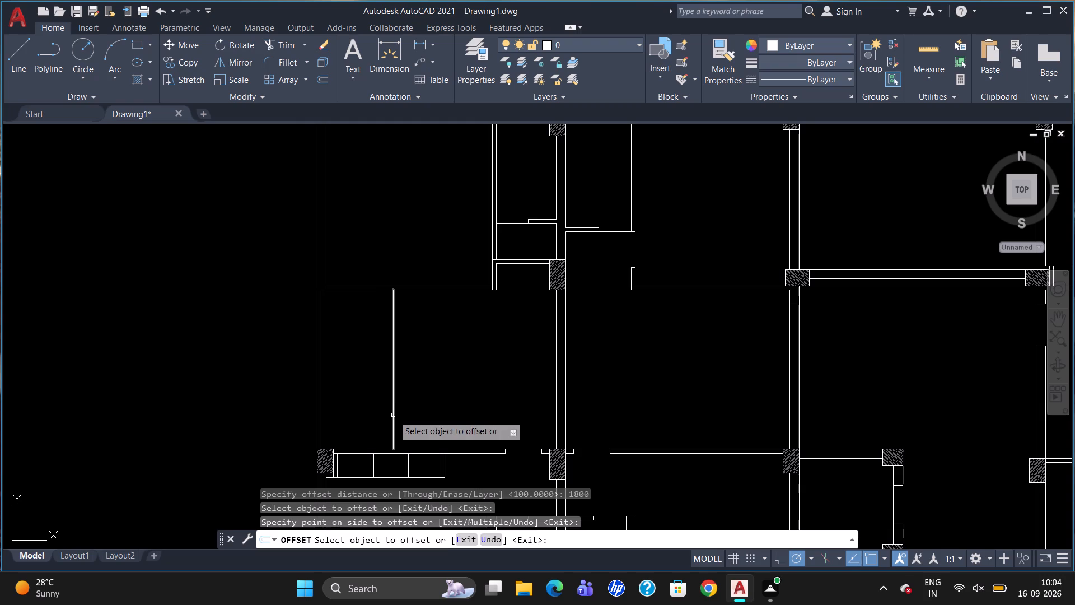
click(393, 415)
text(230)
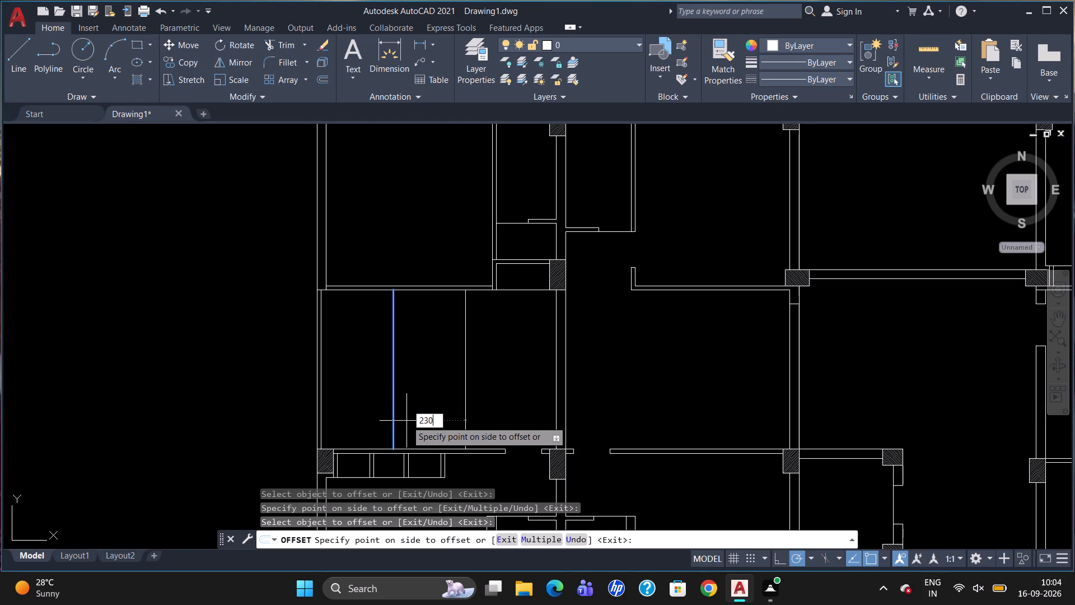
key(Return)
key(Escape)
Trim the south wall's upper line between the two partition lines.
text(TR)
key(Return)
key(Return)
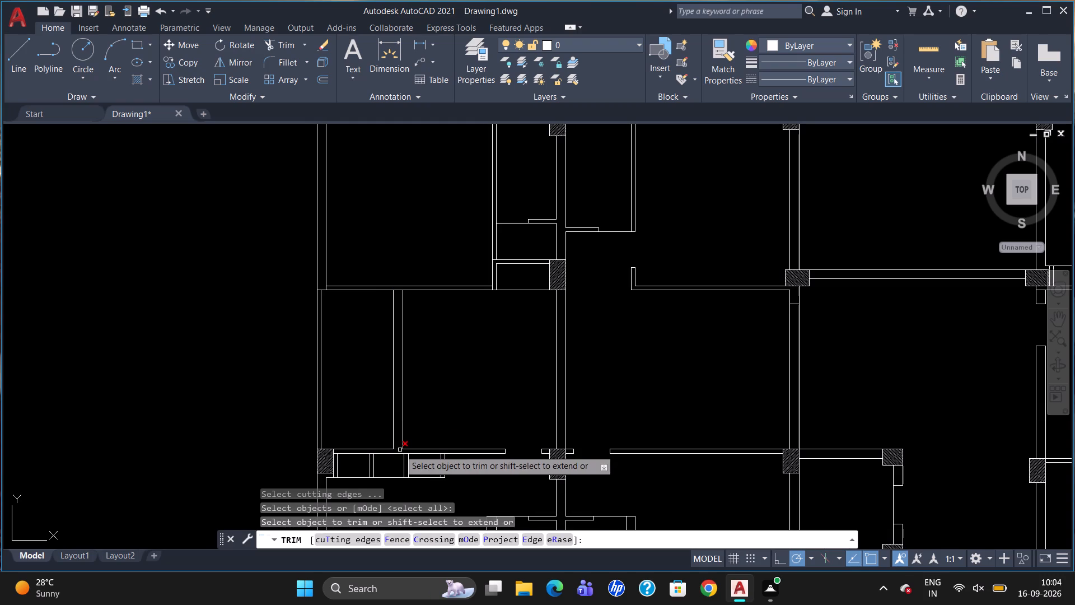
click(399, 450)
key(Escape)
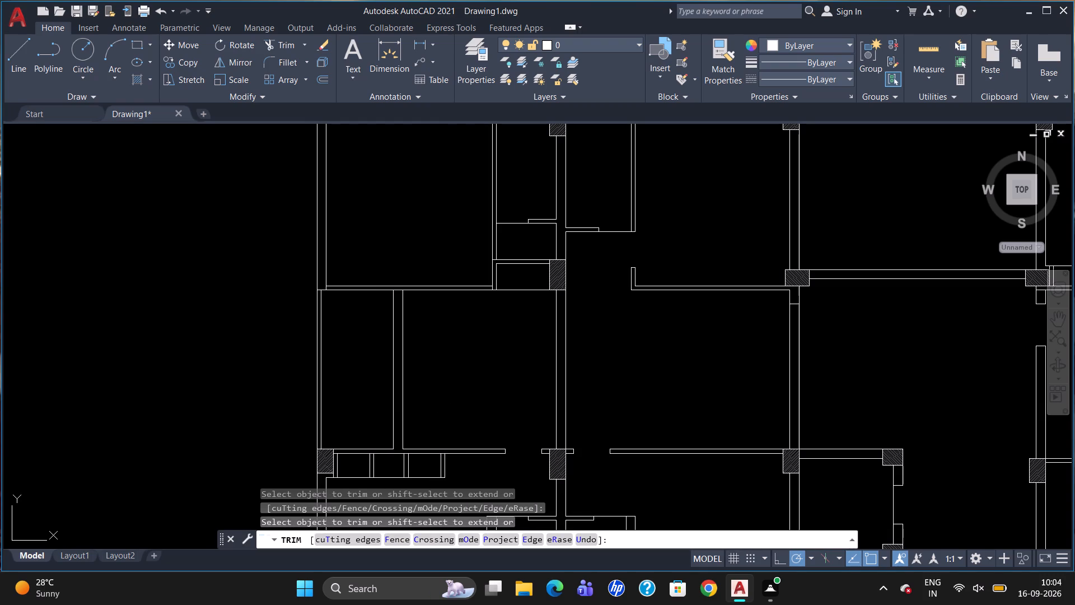
Trim the north wall's lower line between the two partition lines.
scroll(363, 306, up, 1)
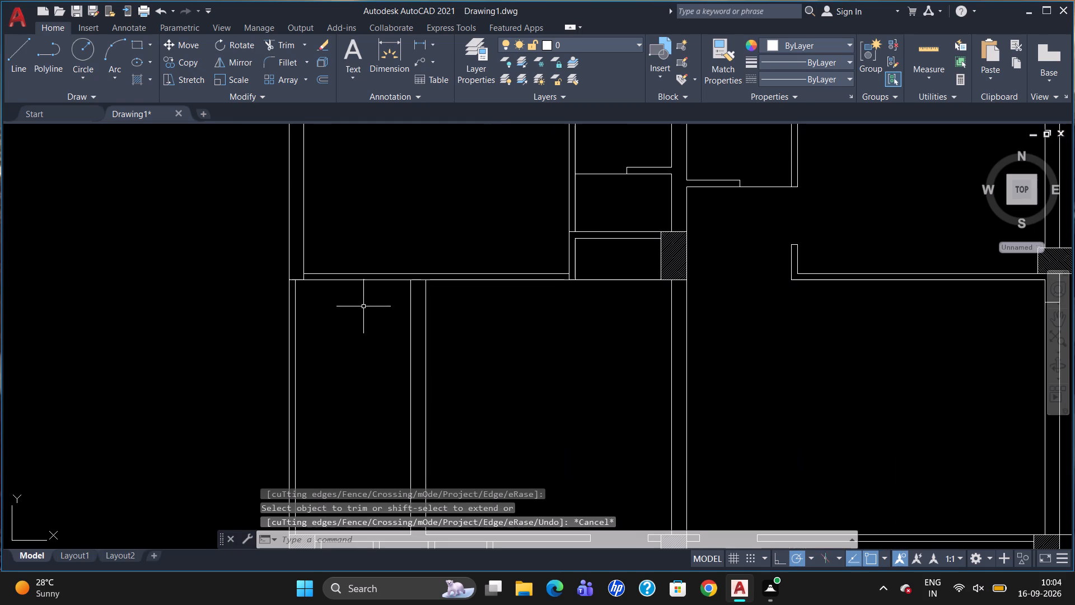
scroll(410, 264, down, 1)
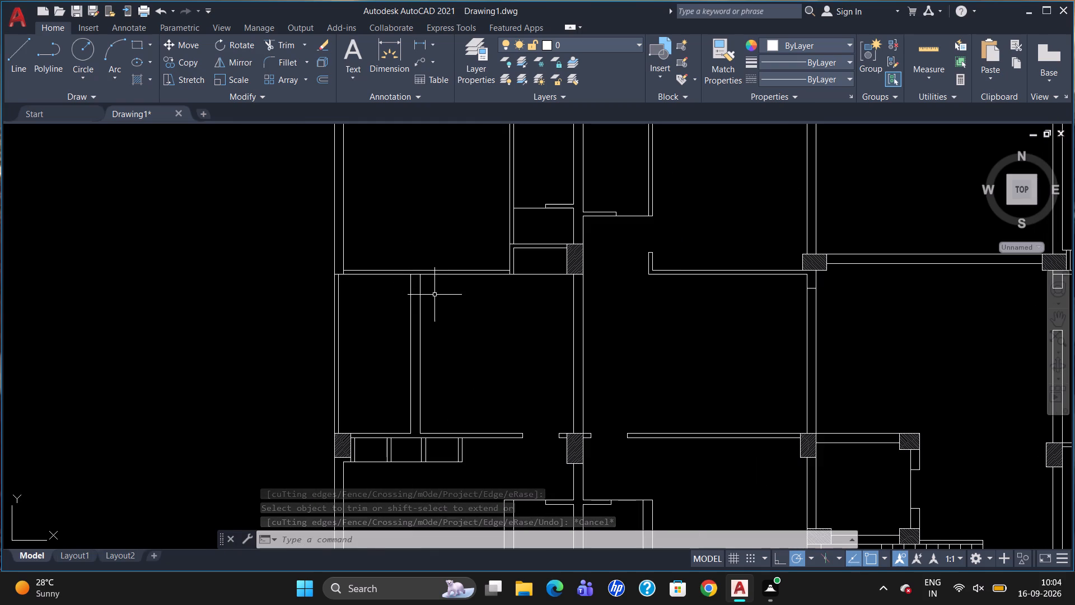
text(TR)
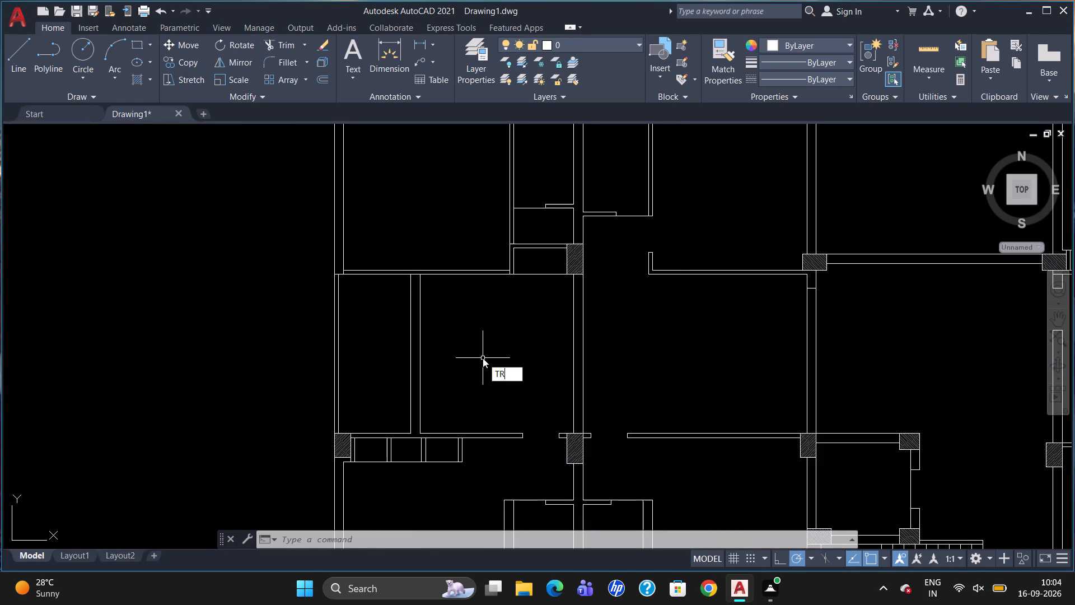
key(Return)
key(Return)
scroll(426, 282, up, 2)
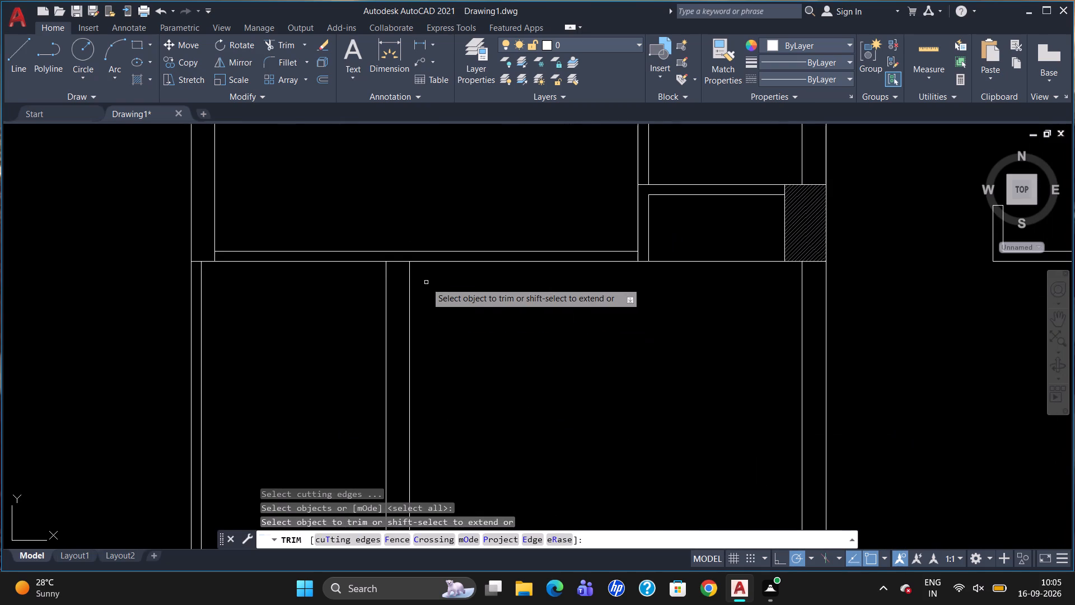
click(398, 259)
click(398, 262)
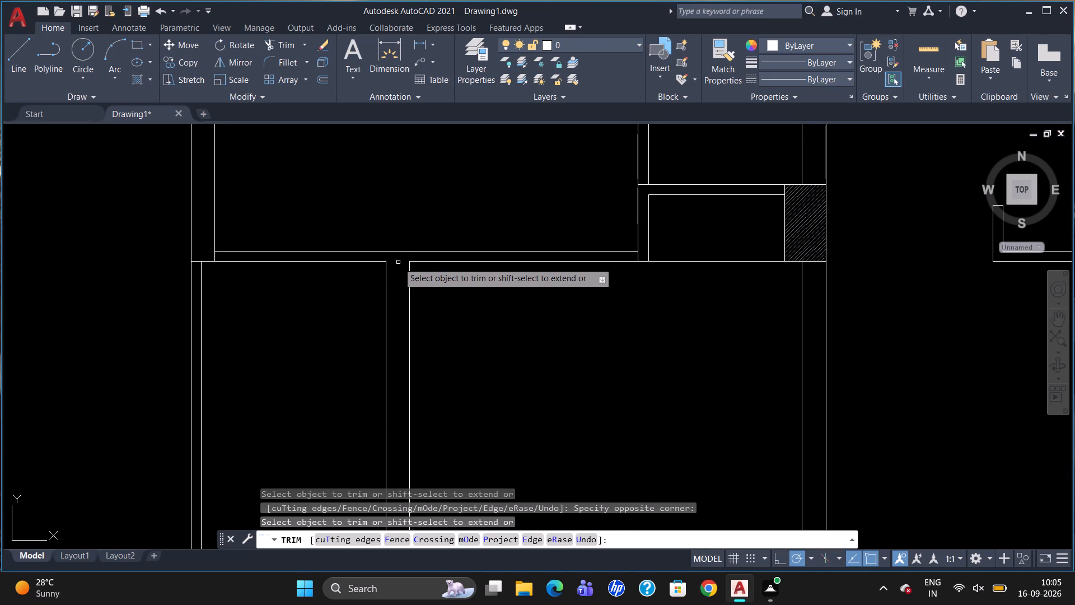
scroll(437, 269, down, 3)
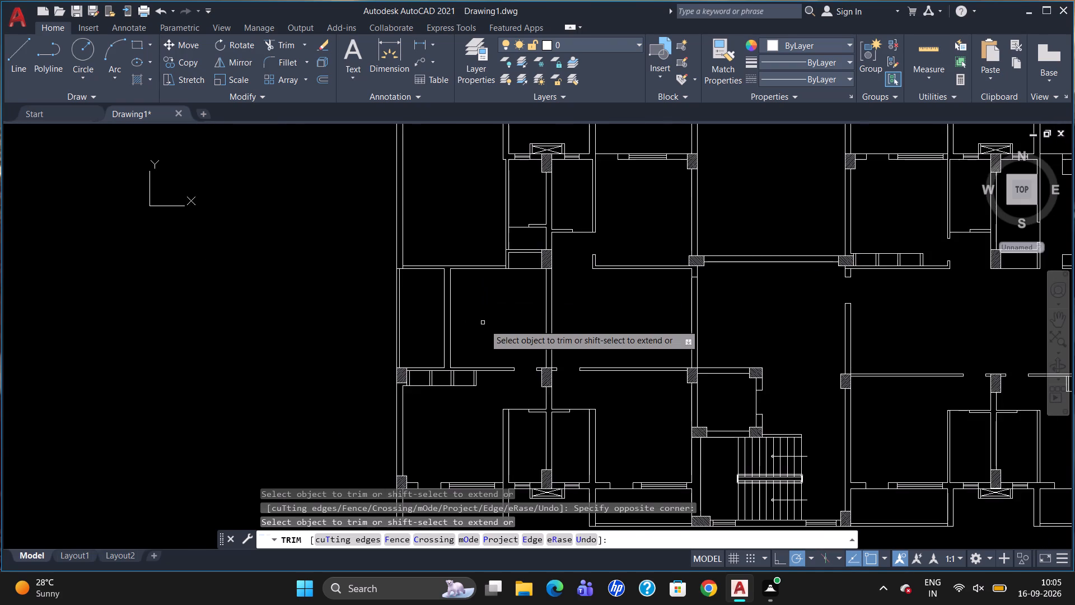
scroll(484, 324, up, 1)
key(Escape)
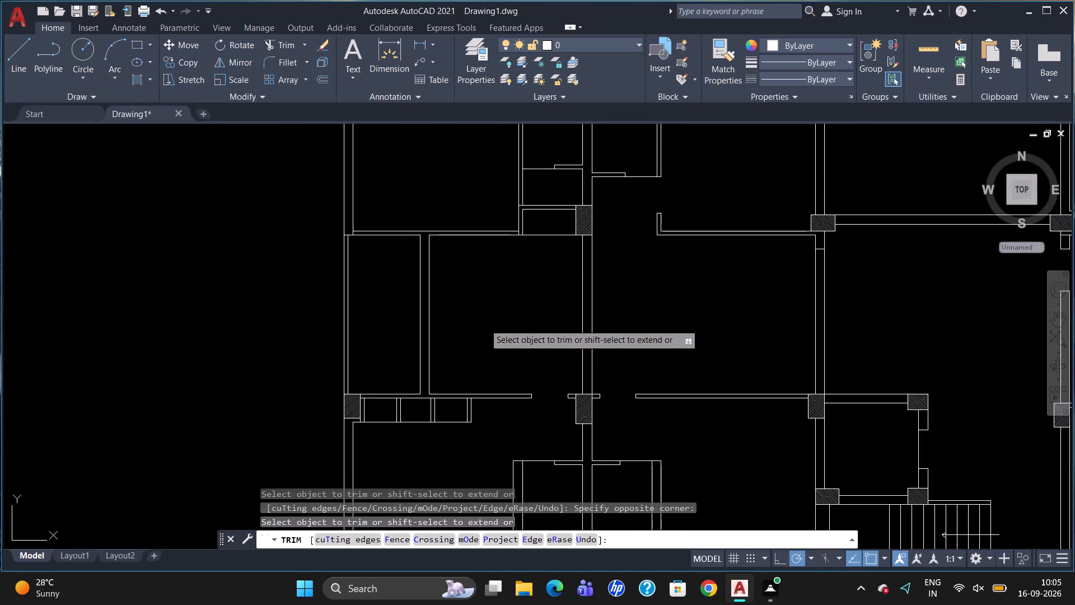
Draw a short horizontal line across the partition, starting 200 units south of the north wall on its east face.
key(l)
key(Return)
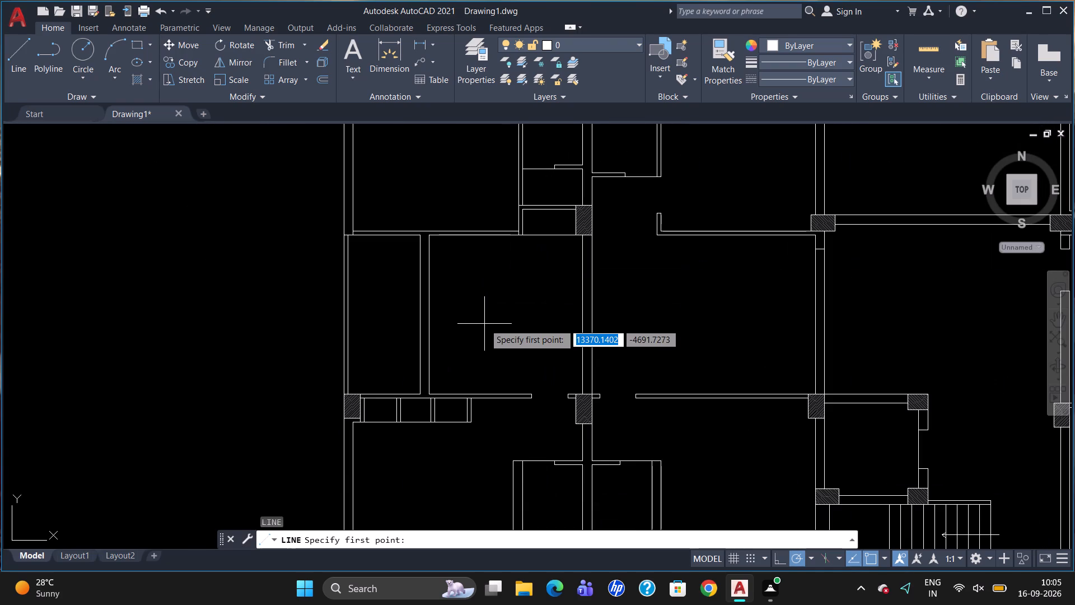
text(TK)
key(Return)
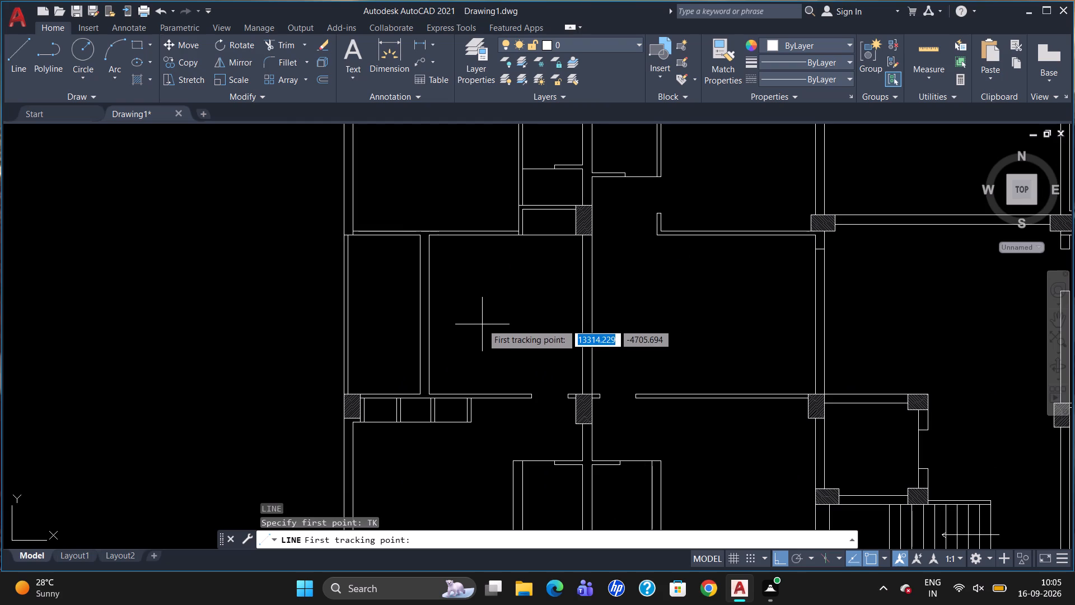
click(429, 236)
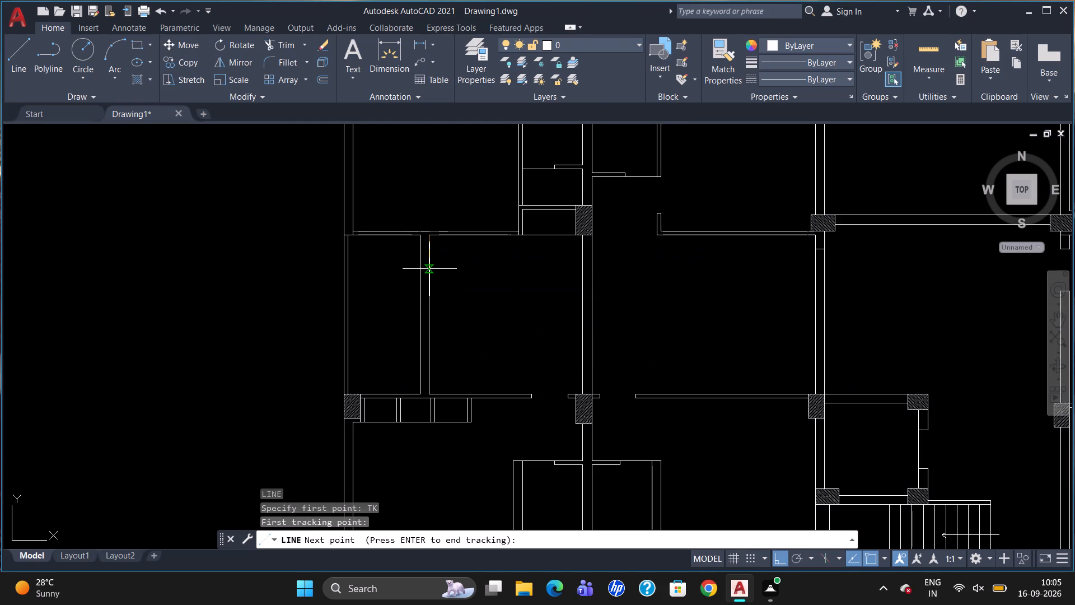
text(200)
key(Return)
key(Return)
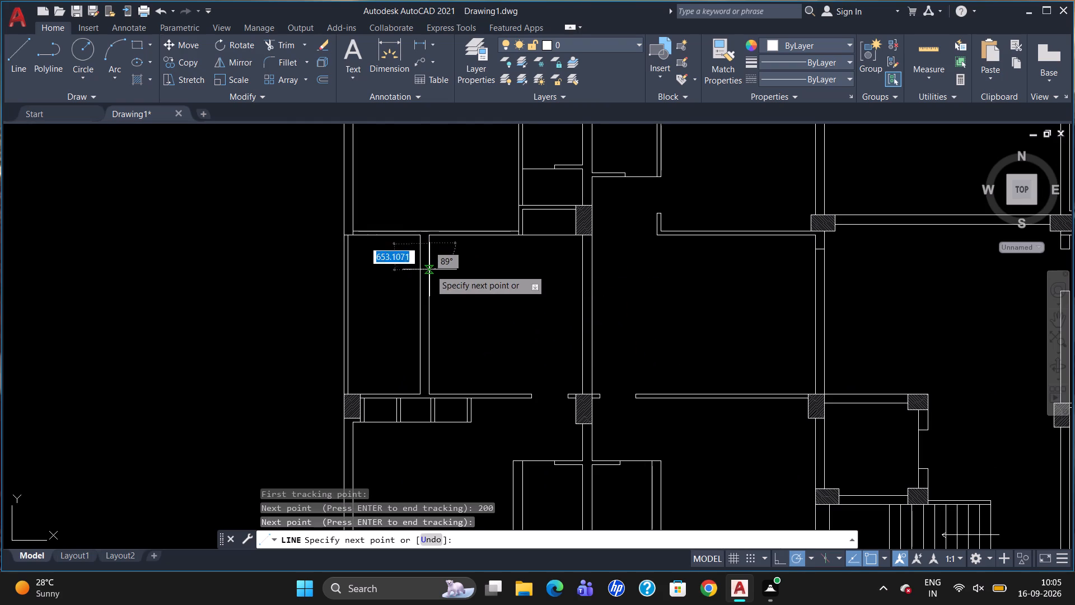
scroll(402, 235, up, 2)
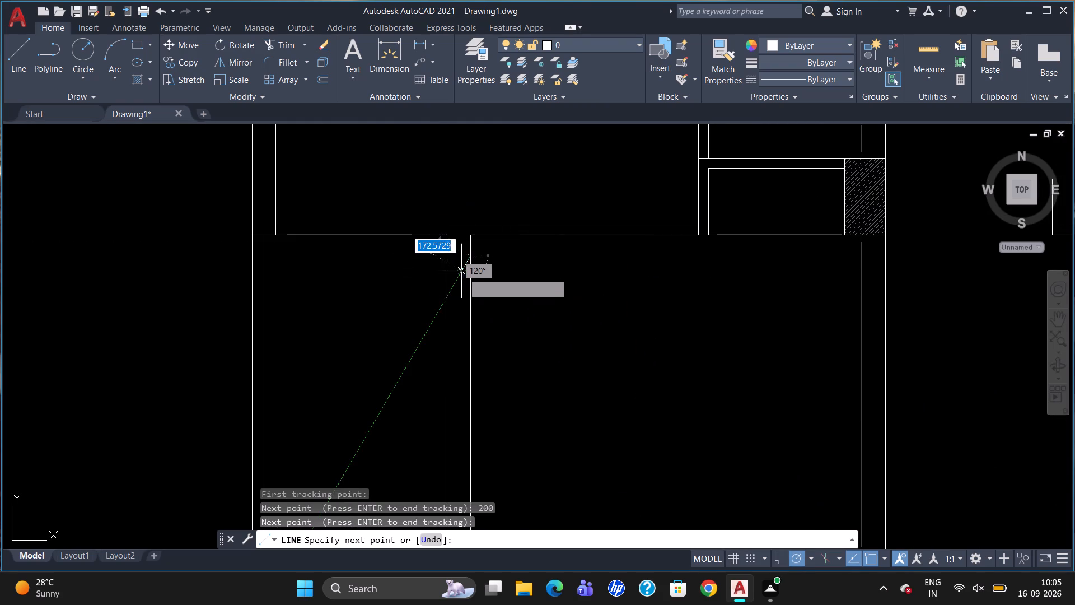
click(450, 258)
key(Escape)
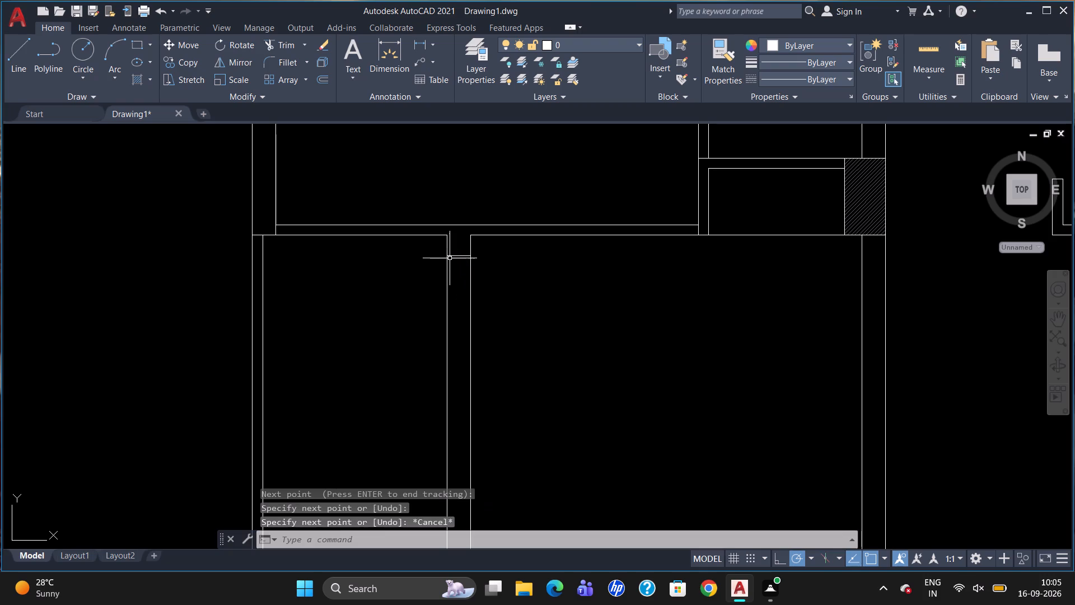
Offset the short line across the partition 900 units south, that copy another 600 south, and the last another 1800 south.
key(0)
key(BackSpace)
key(o)
key(Return)
text(900)
key(Return)
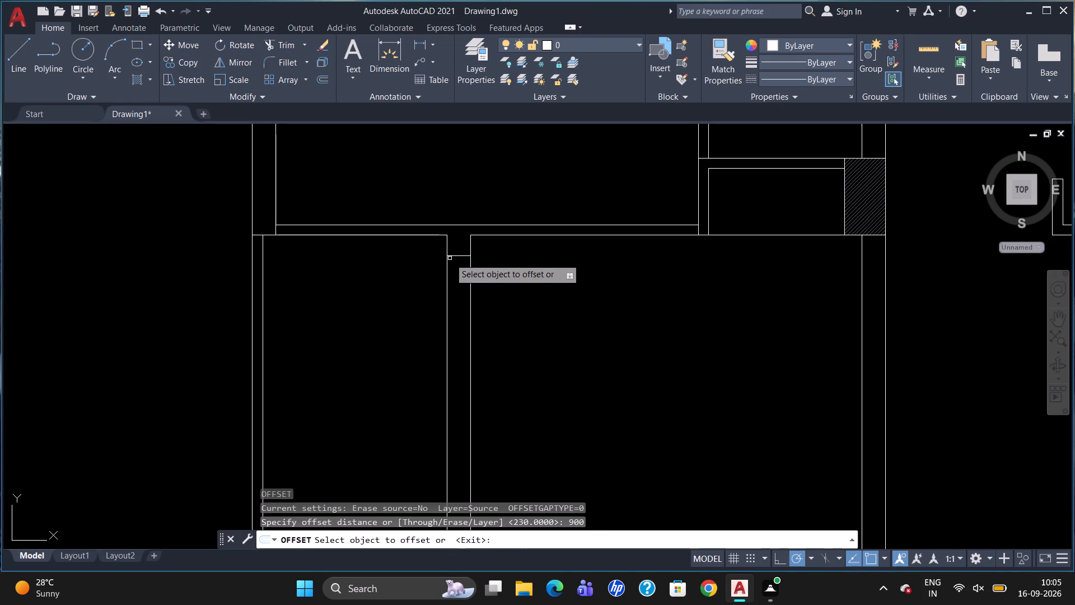
drag(452, 256, 455, 268)
click(462, 322)
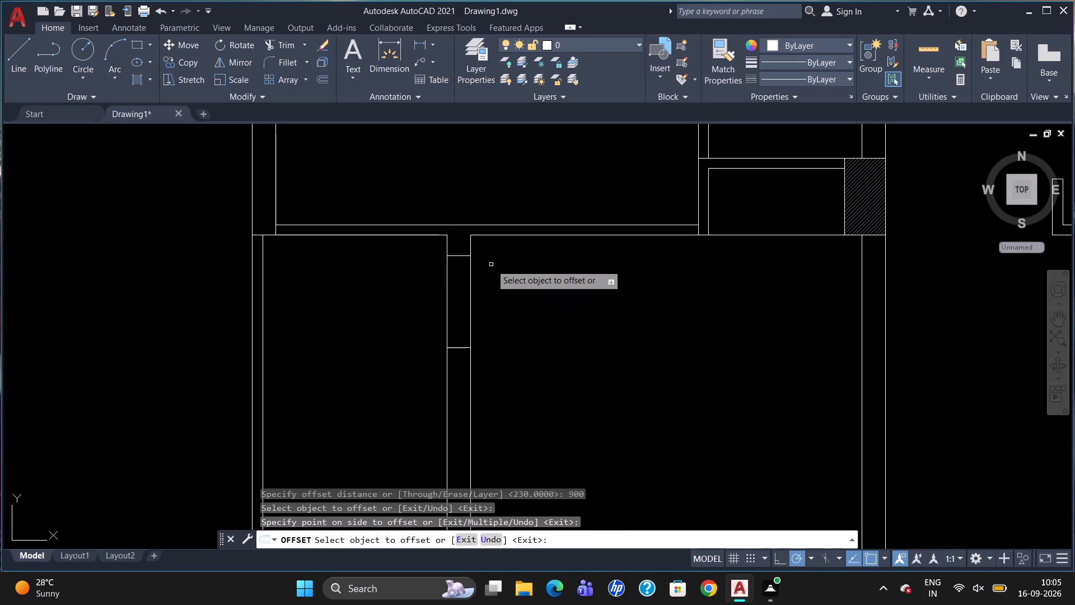
click(462, 348)
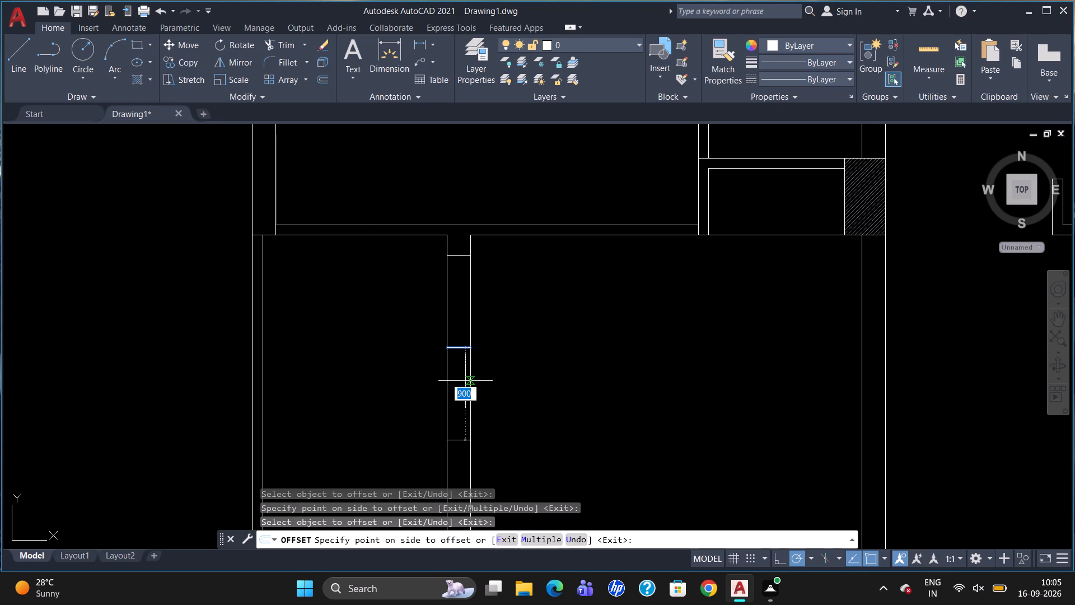
text(600)
key(Return)
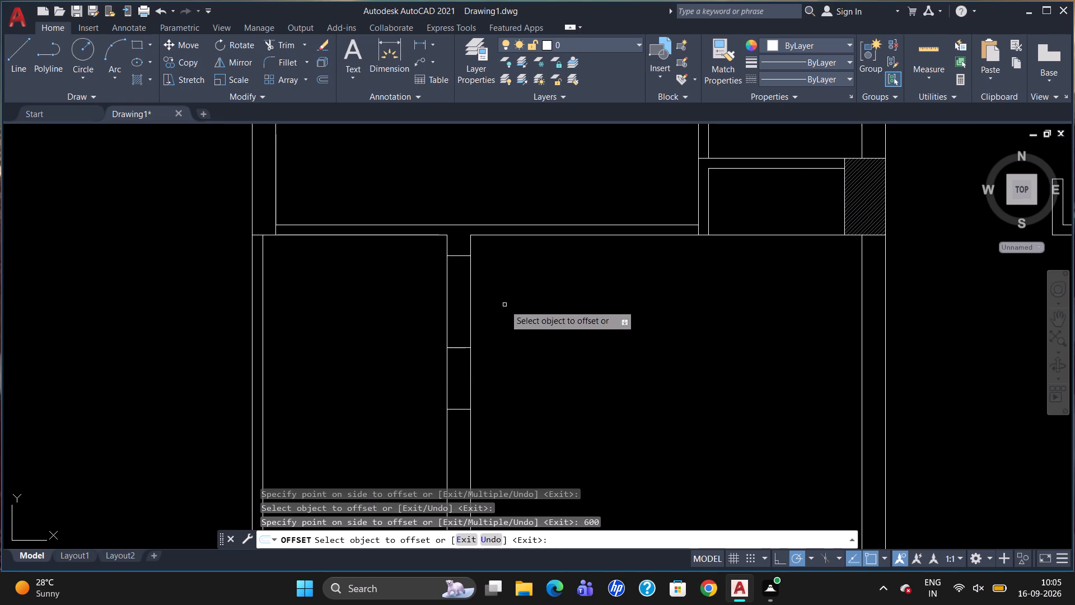
scroll(504, 305, down, 2)
scroll(508, 409, up, 2)
click(454, 251)
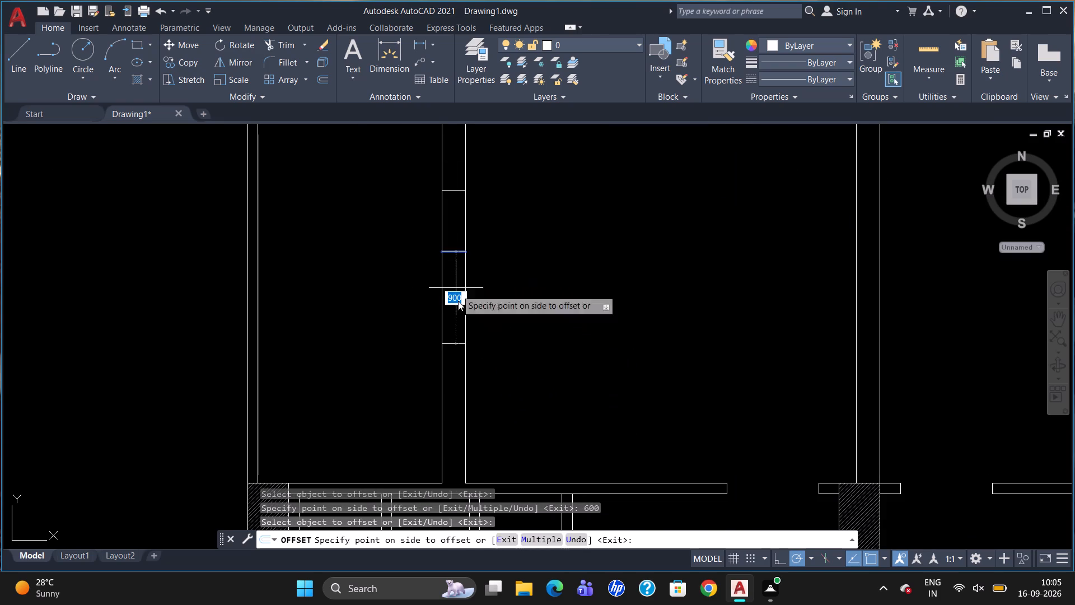
text(1800)
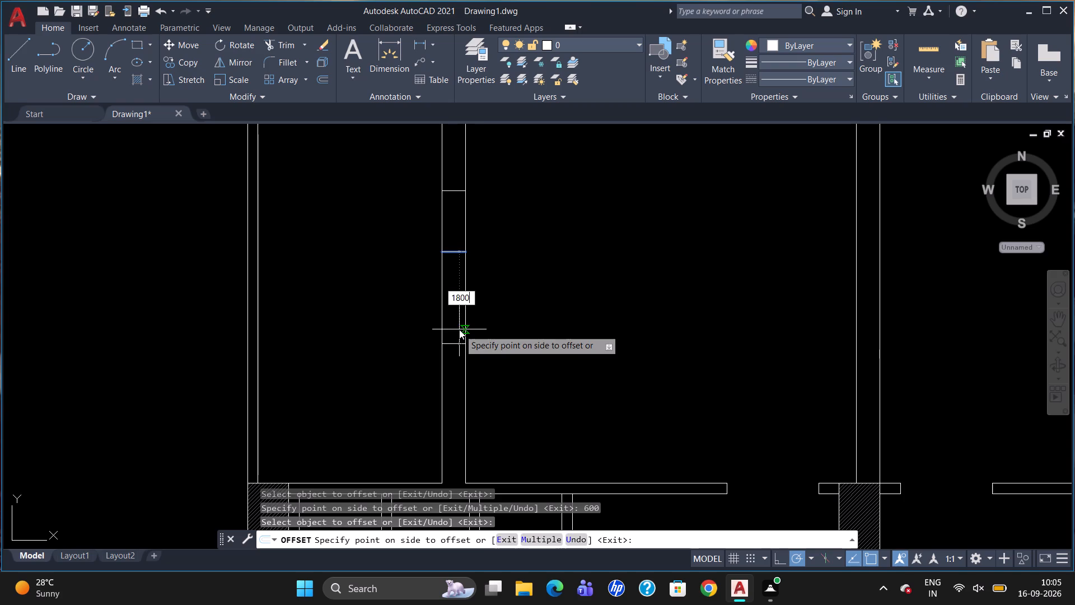
key(Return)
key(Escape)
Draw a vertical centre line inside the partition between the midpoints of the two southernmost cross lines.
key(l)
key(Return)
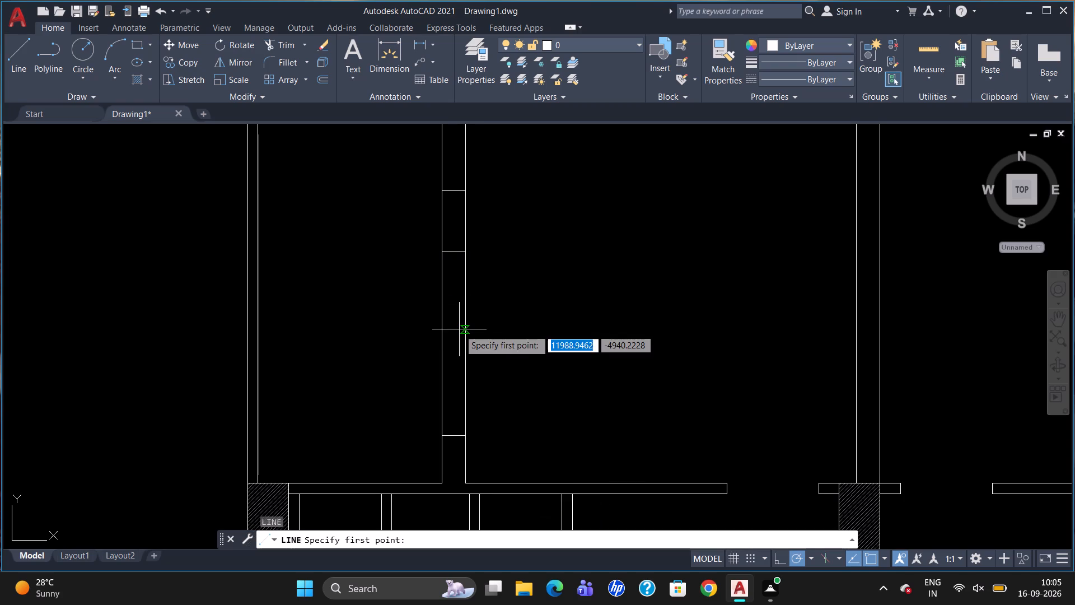
click(457, 258)
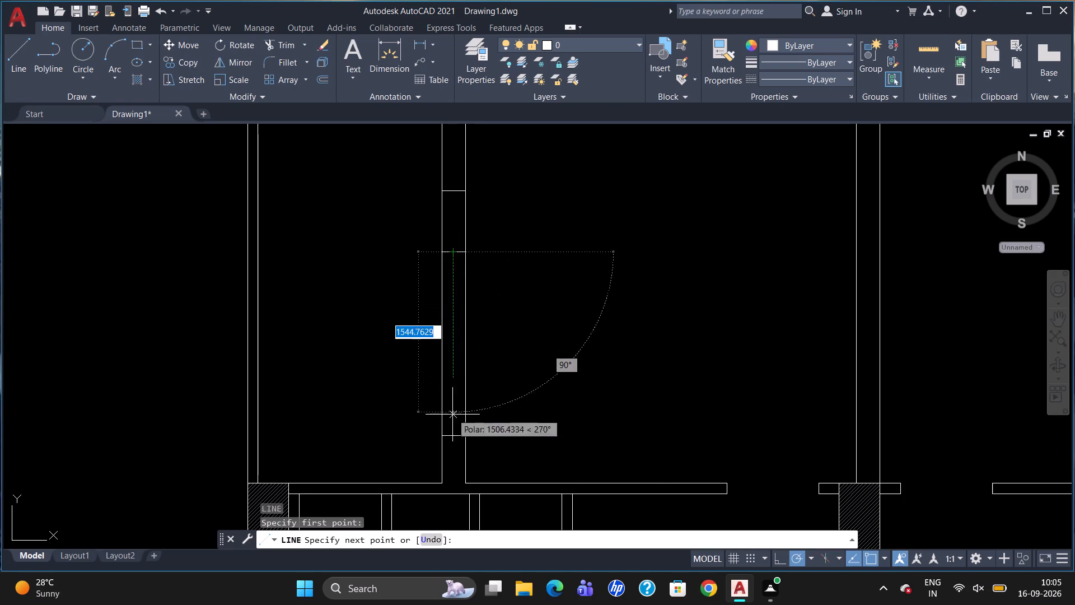
click(454, 435)
key(Escape)
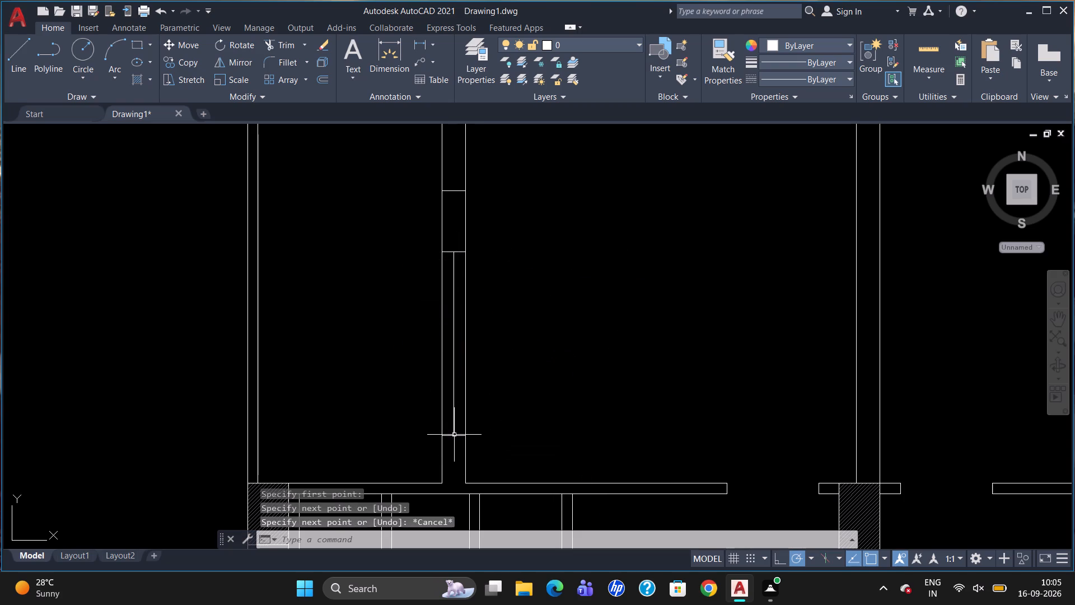
Offset the partition's vertical centre line 40 units to each side and erase the original centre line.
key(o)
key(Return)
text(40)
key(Return)
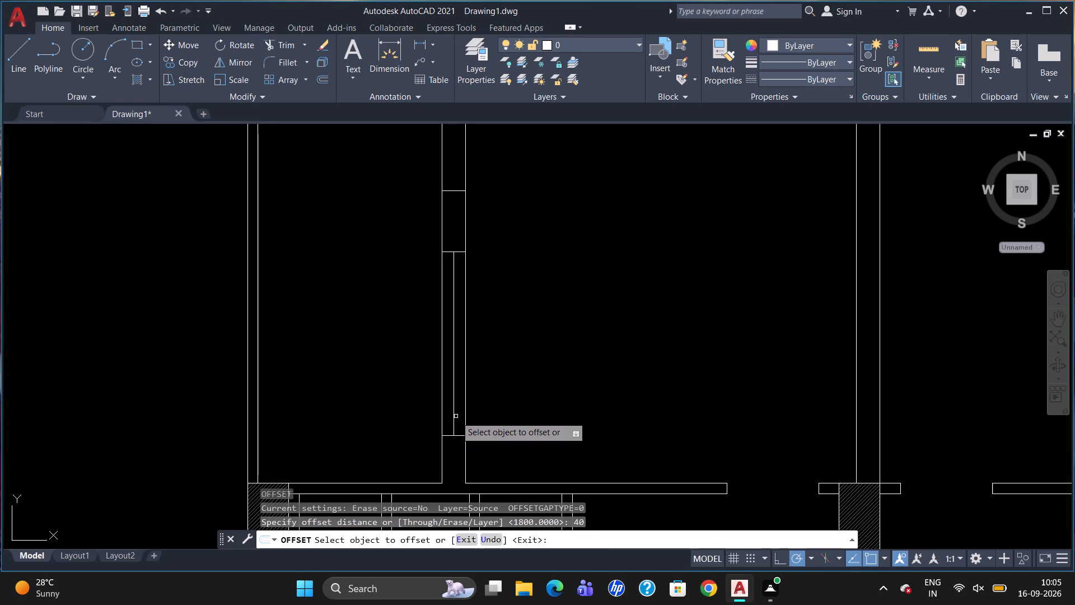
click(454, 417)
click(445, 422)
click(452, 416)
click(462, 413)
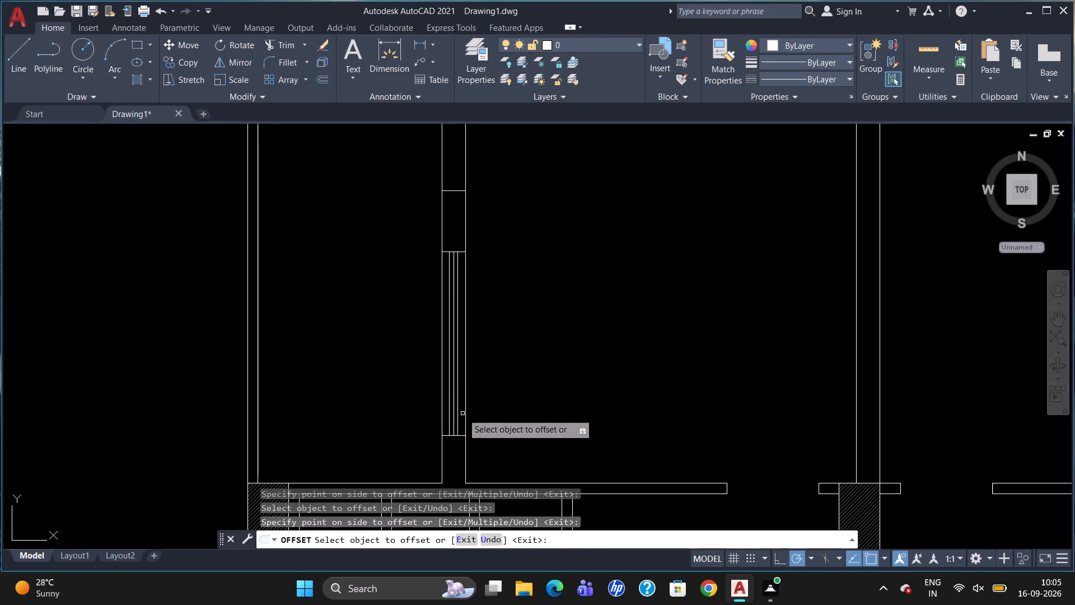
key(Escape)
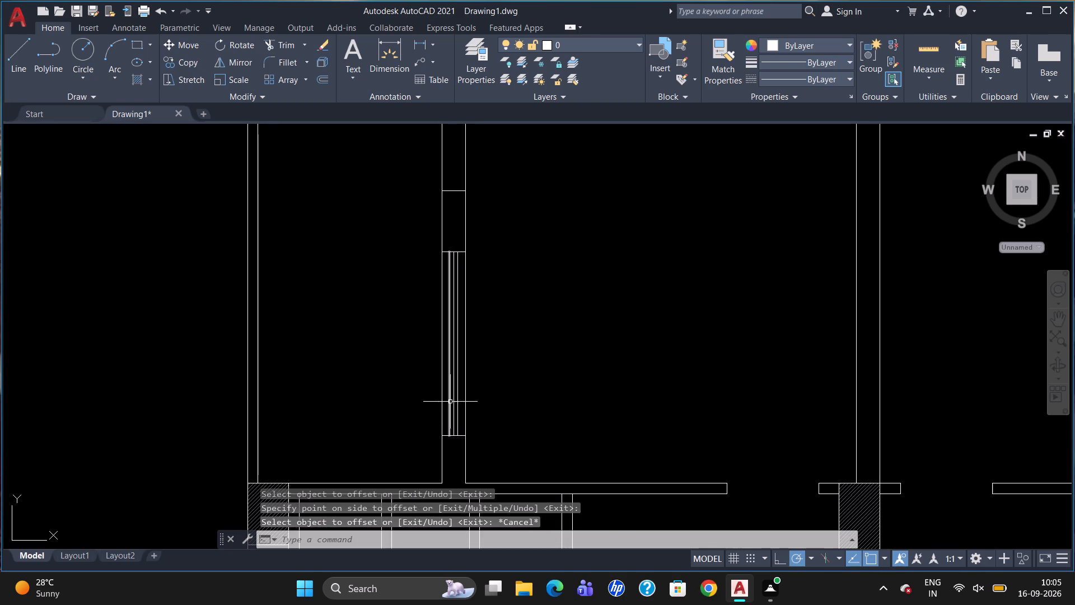
click(455, 399)
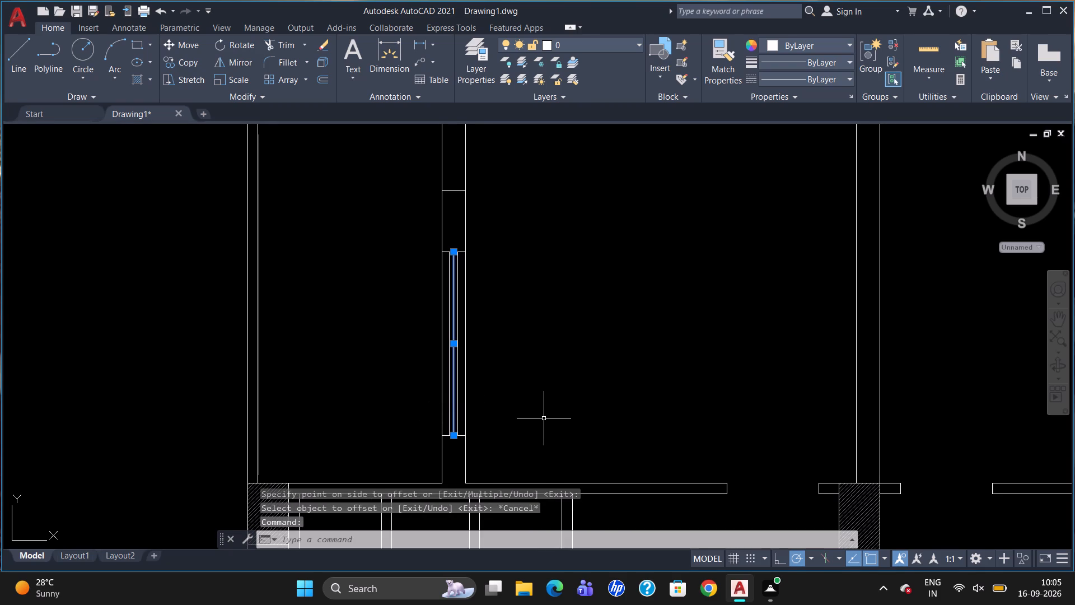
key(Delete)
Trim both partition lines between the two northernmost cross lines to form a 900-unit opening.
scroll(516, 420, down, 2)
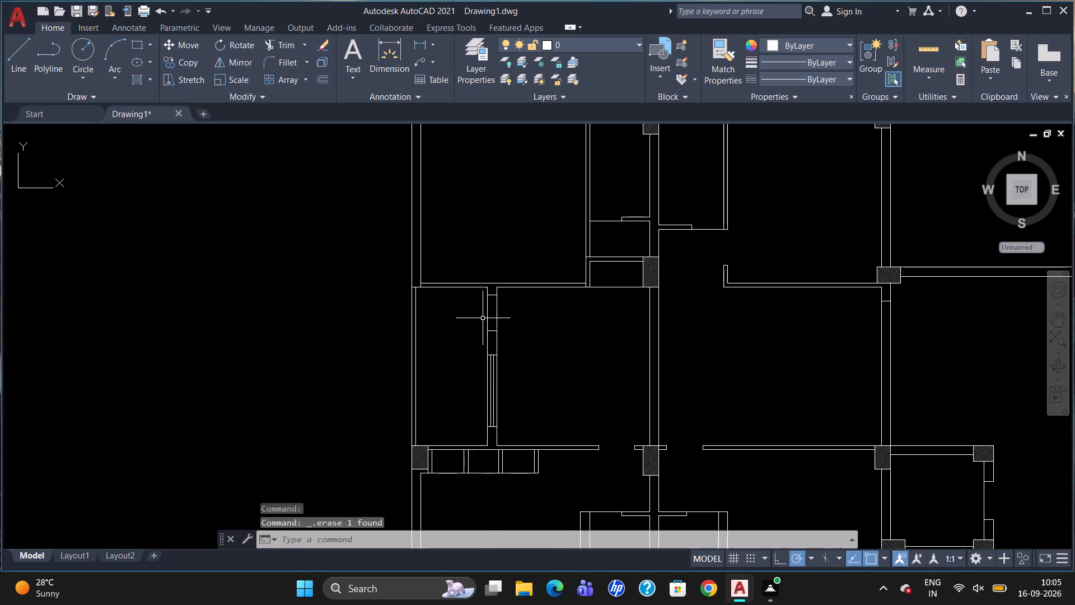
scroll(483, 317, up, 2)
text(TR)
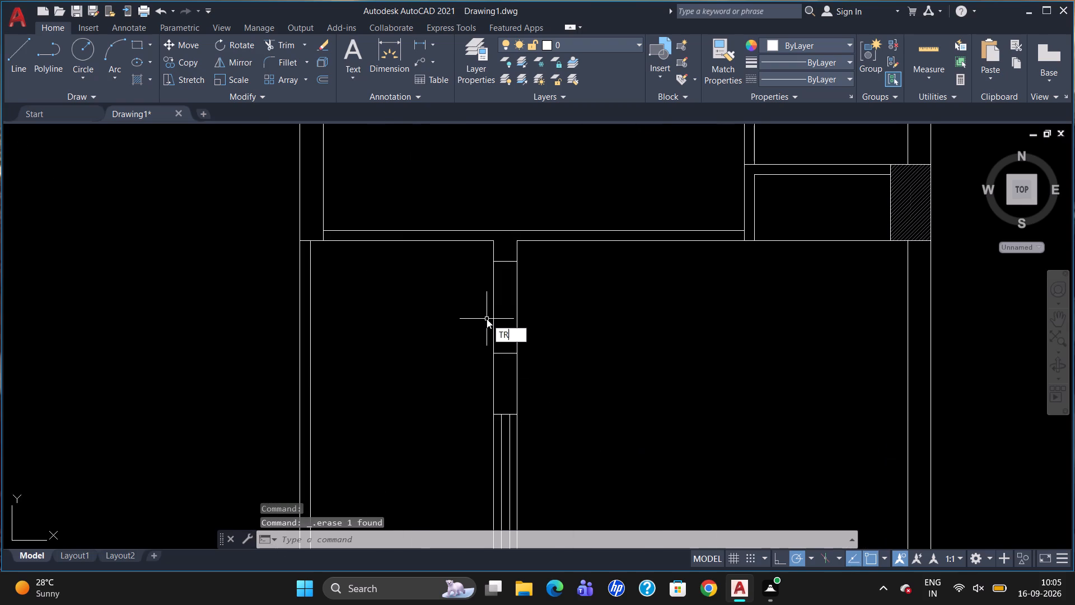
key(Return)
key(Return)
drag(474, 317, 564, 310)
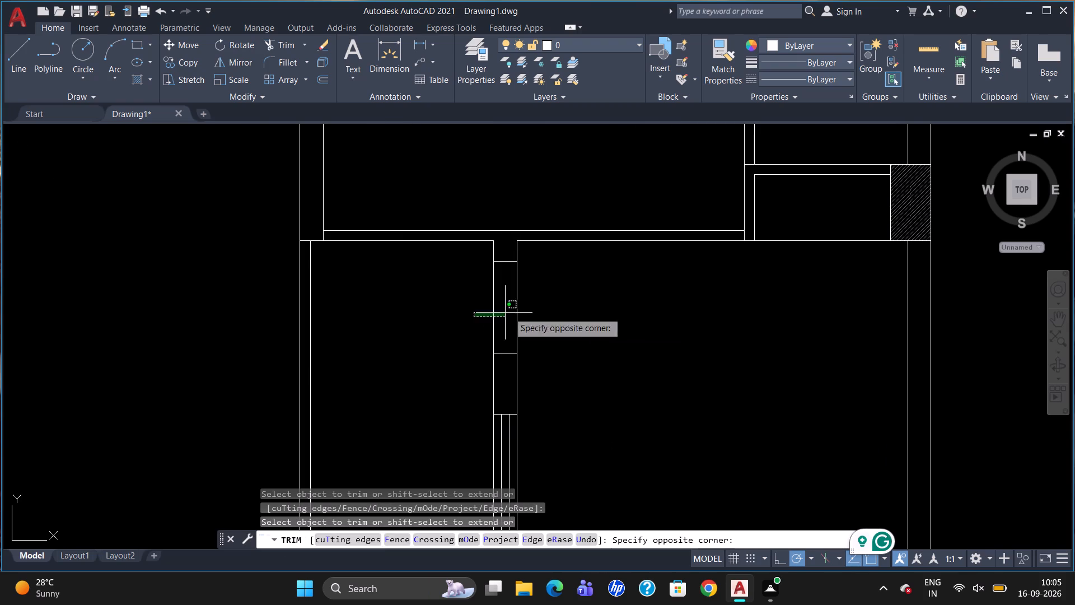
drag(564, 310, 594, 307)
click(594, 306)
key(Escape)
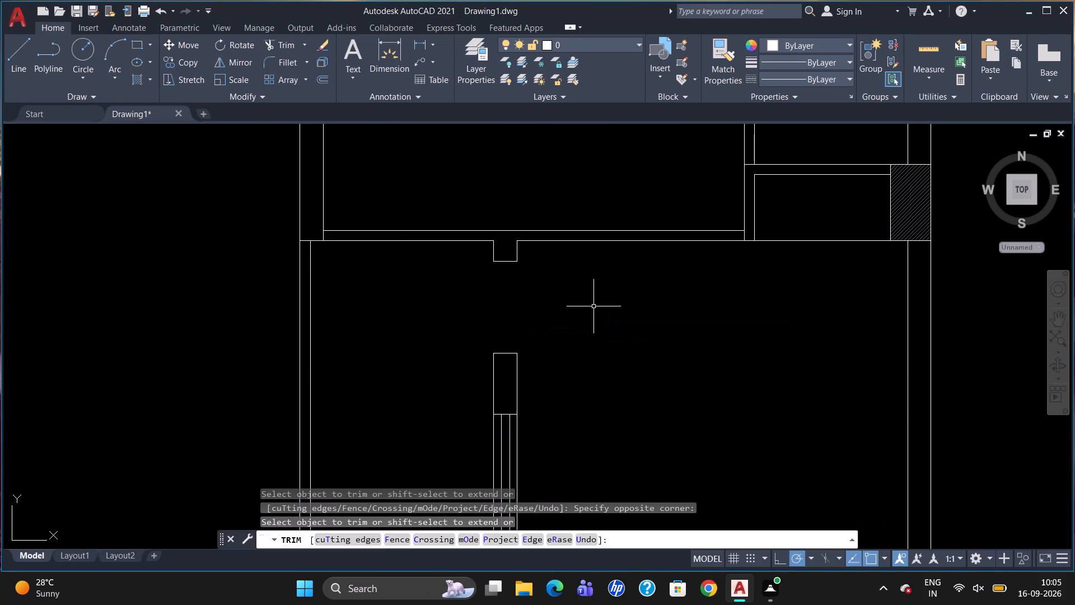
Draw a short vertical line across the western room's north wall, 900 units west of the shaft's west wall line.
scroll(571, 360, down, 2)
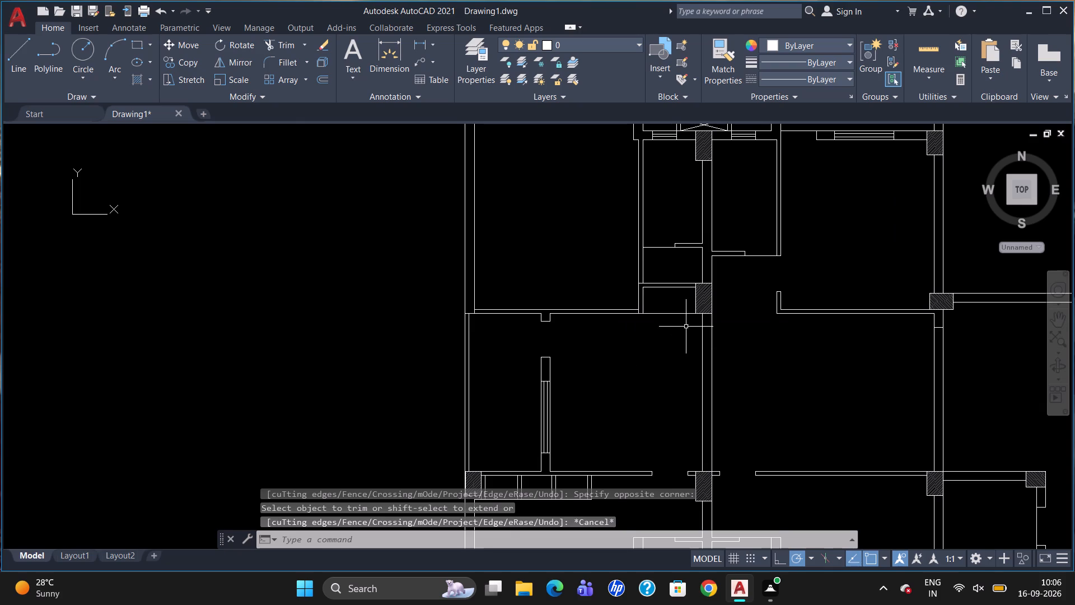
scroll(649, 292, up, 2)
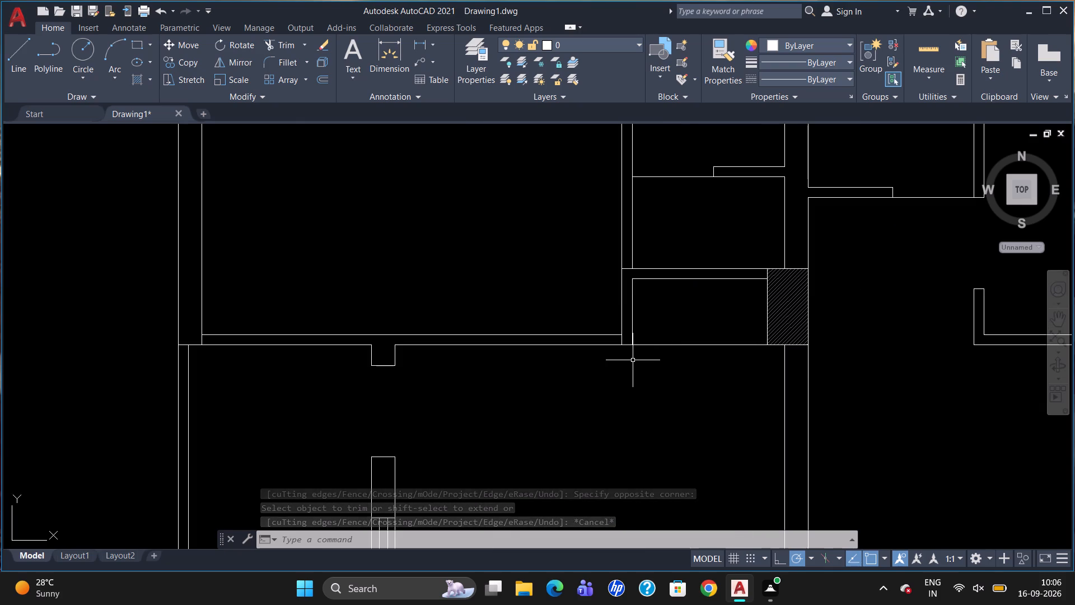
key(l)
key(Return)
text(TL)
key(BackSpace)
key(k)
key(Return)
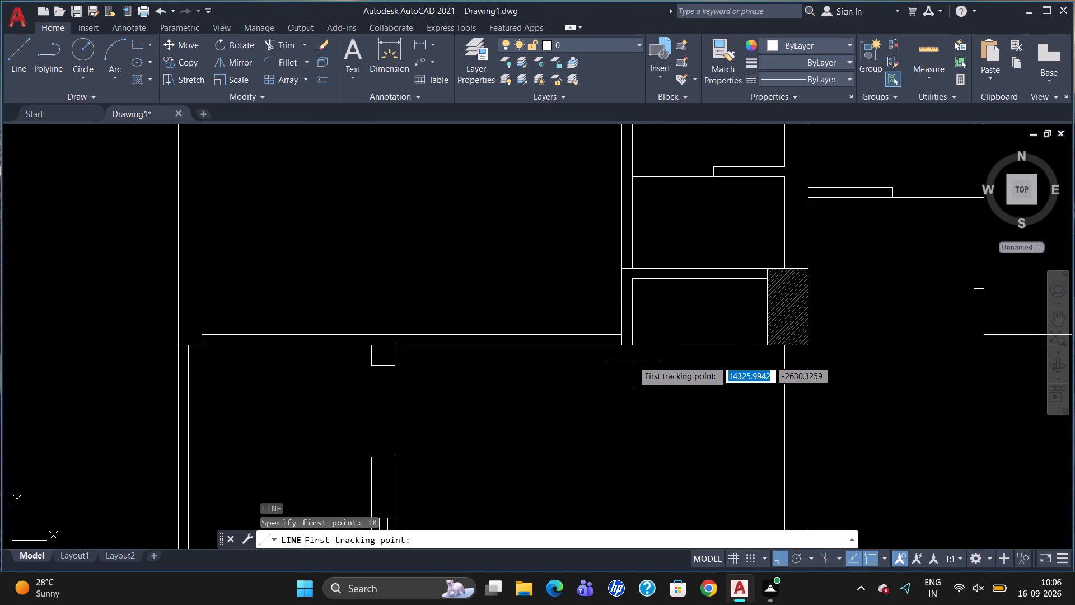
click(620, 331)
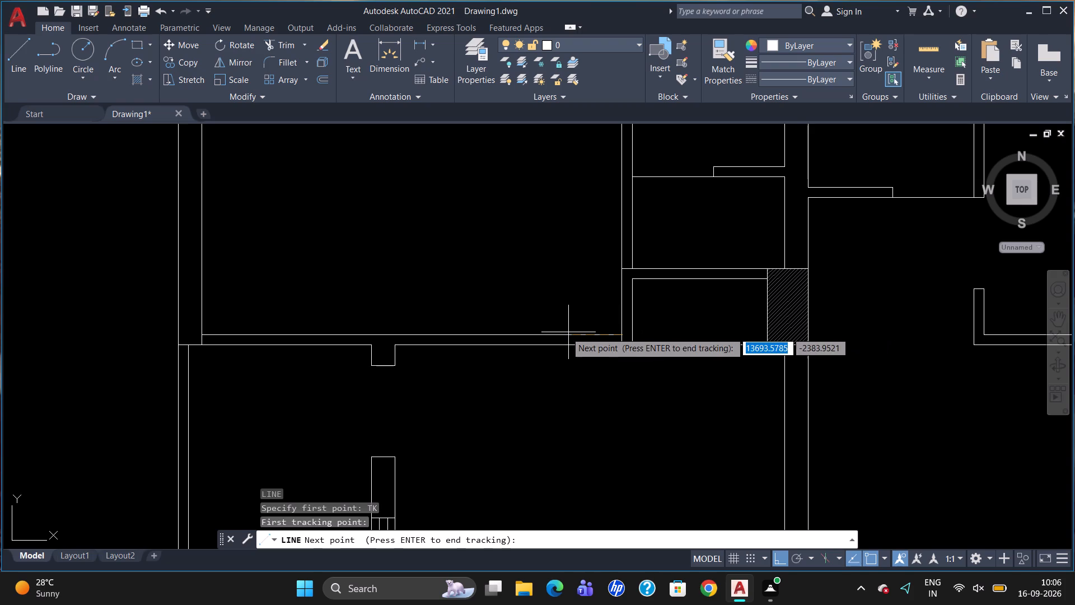
text(900)
key(Return)
key(Return)
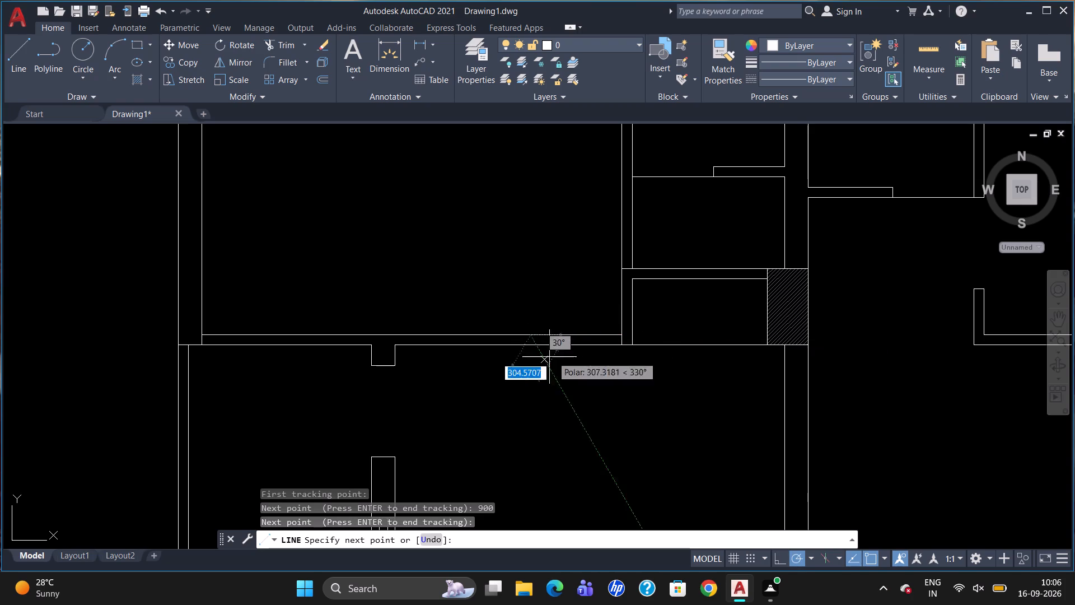
scroll(510, 366, up, 2)
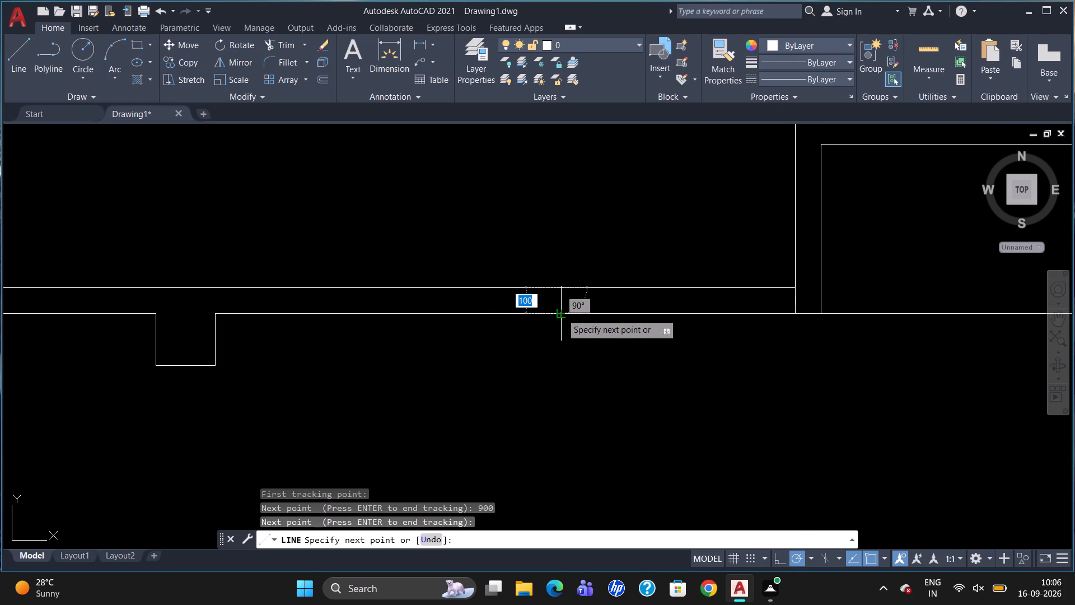
click(563, 313)
key(Escape)
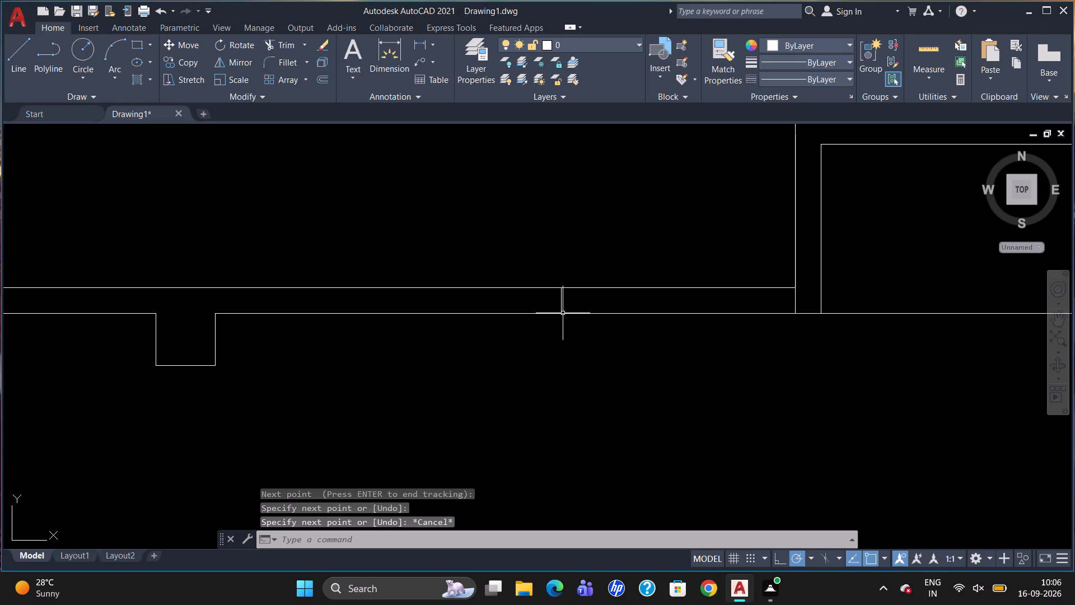
Trim both lines of the north wall between the new short line and the shaft to form an opening.
text(TR)
key(Return)
key(Return)
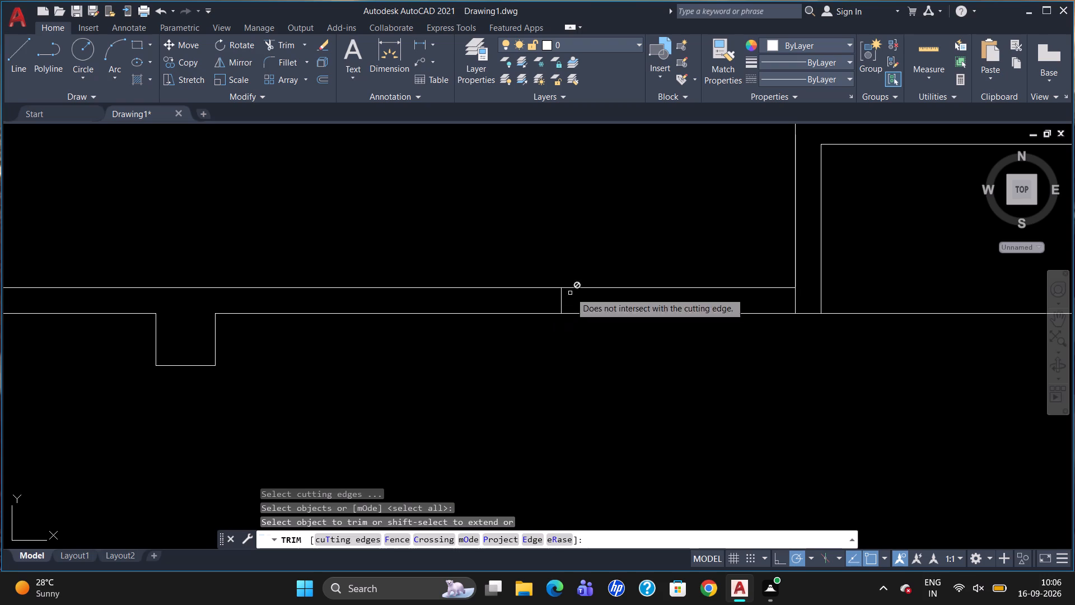
drag(609, 267, 634, 379)
click(634, 379)
scroll(629, 390, down, 2)
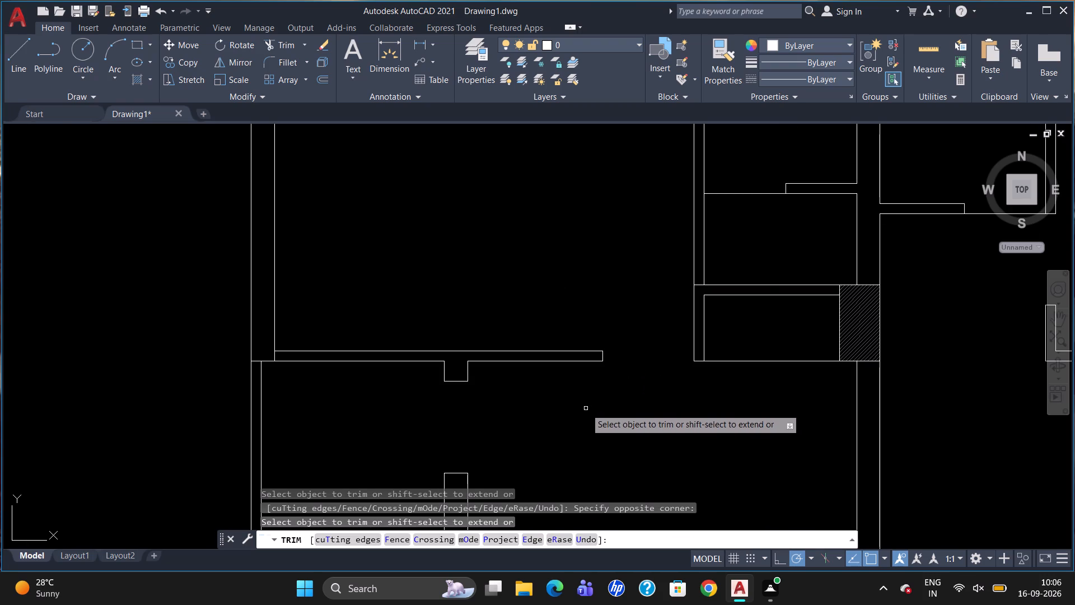
scroll(586, 409, down, 1)
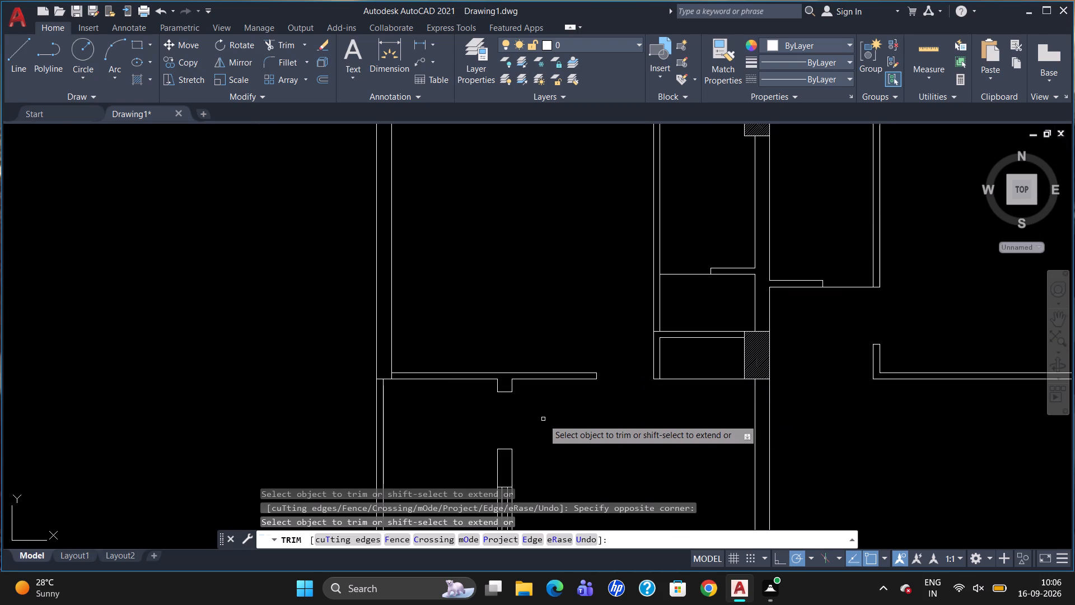
key(Escape)
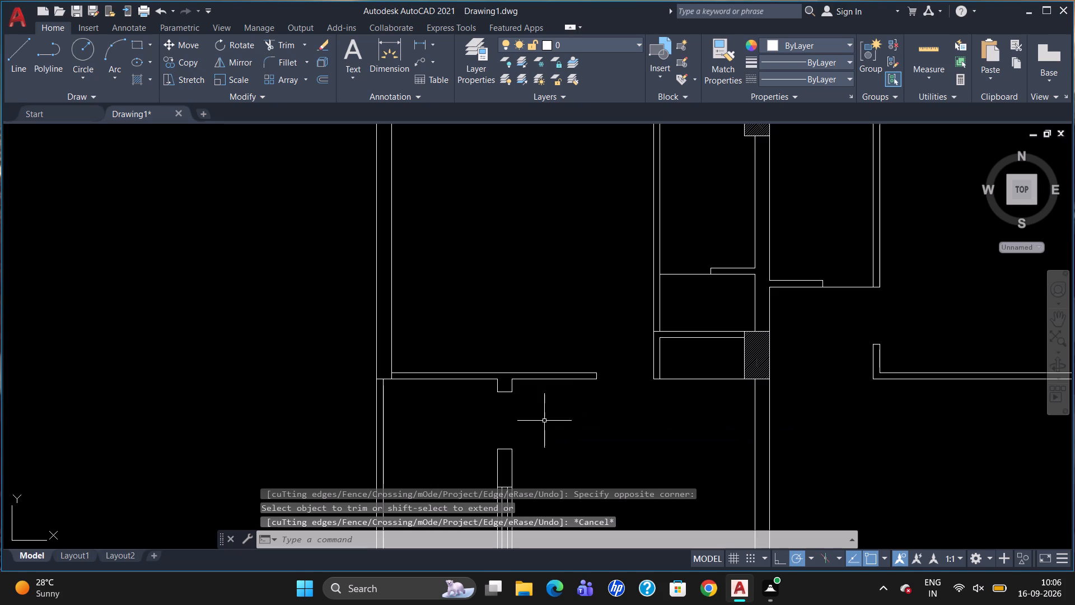
Copy the hatched column from the western room's southwest corner to its northwest corner, aligned with the north wall's lower line.
scroll(526, 374, down, 3)
scroll(508, 427, up, 1)
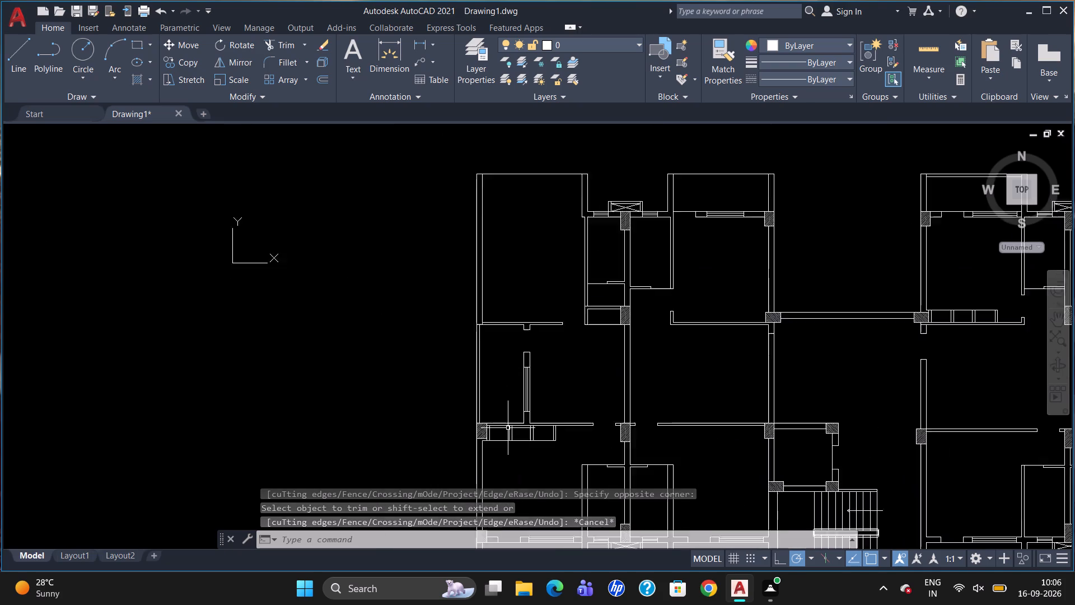
scroll(508, 428, up, 1)
click(465, 428)
text(CO)
key(Return)
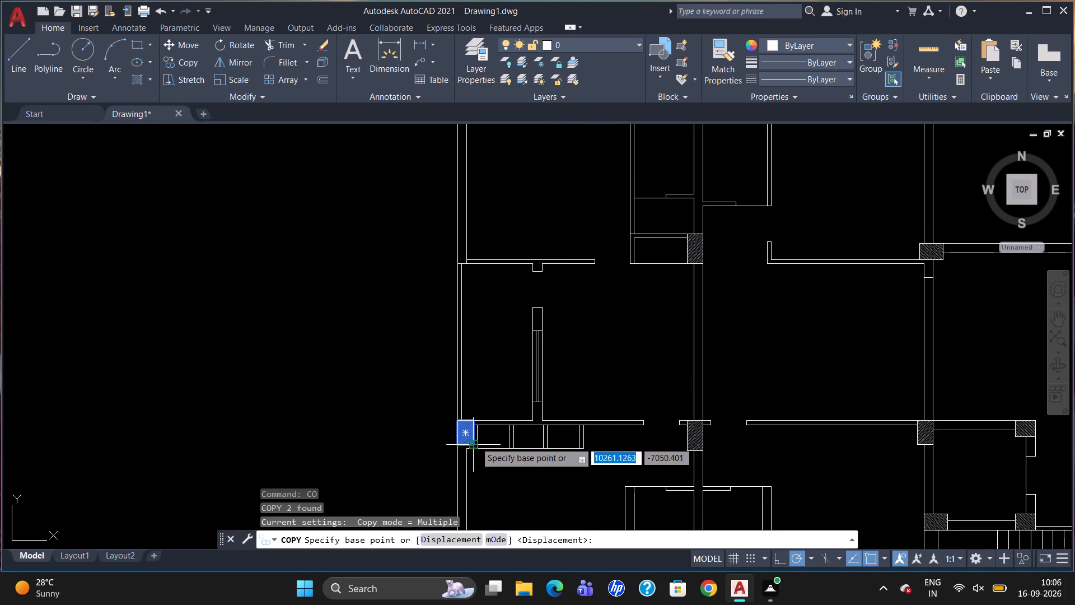
click(475, 443)
scroll(465, 248, up, 3)
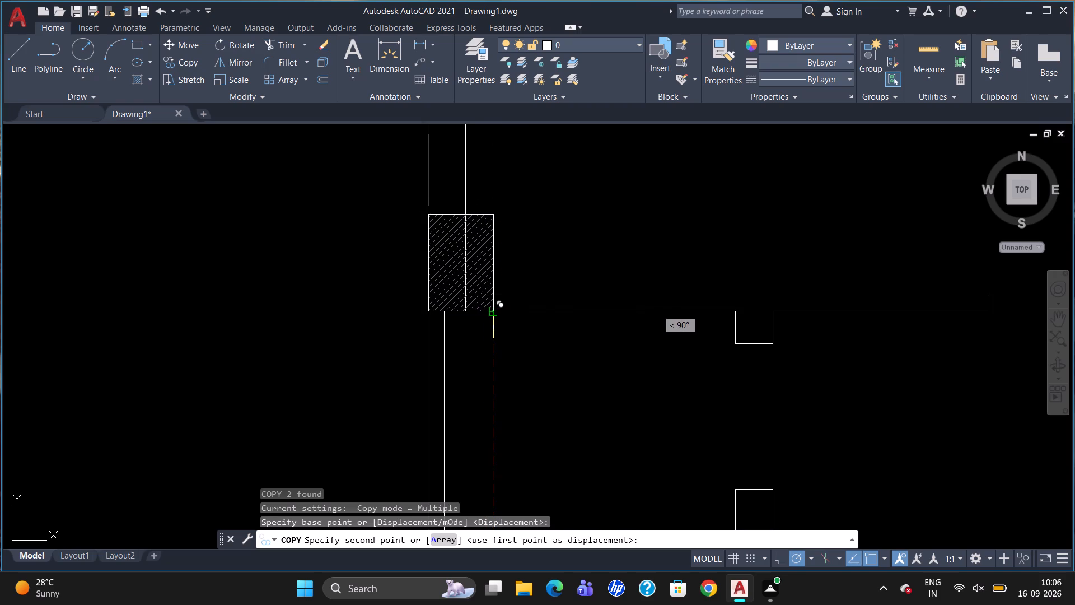
click(493, 309)
key(Escape)
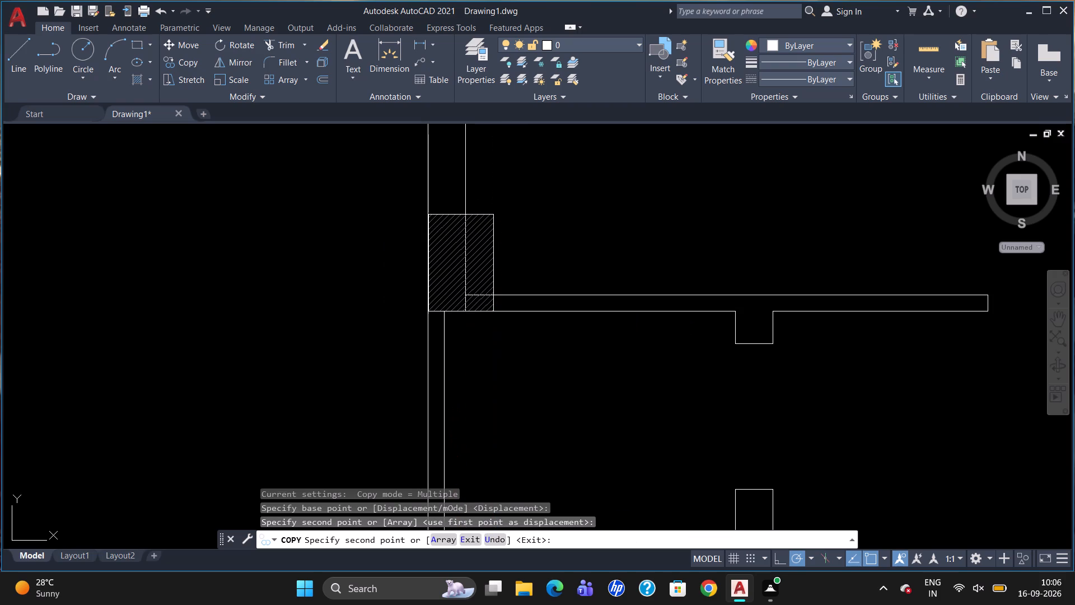
Break the north wall's upper line at the northwest column's east edge and the inner west wall line at the column's top edge.
text(BR)
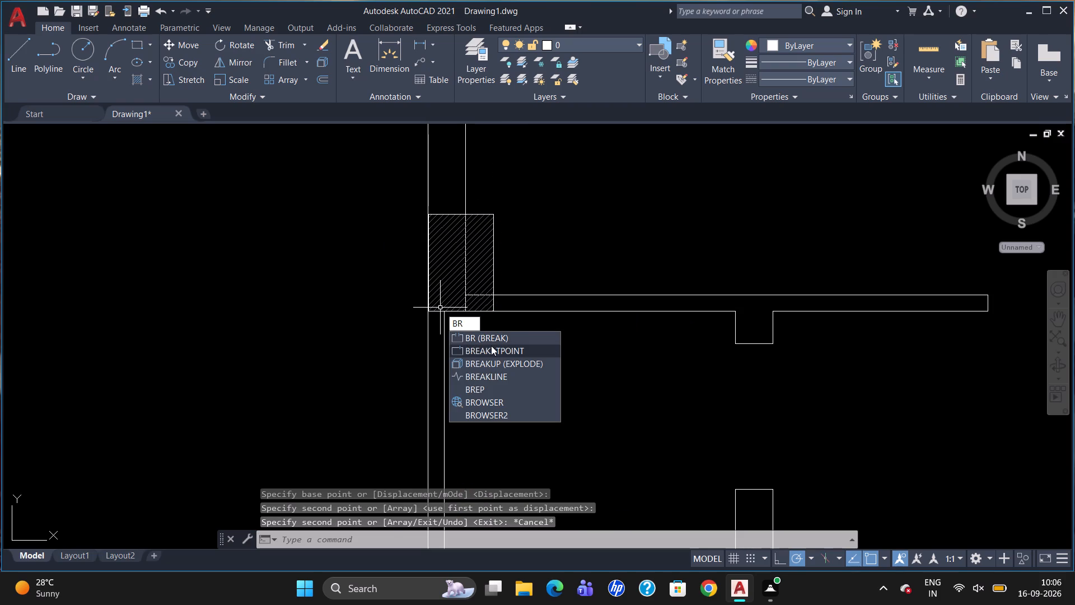
click(491, 346)
click(508, 297)
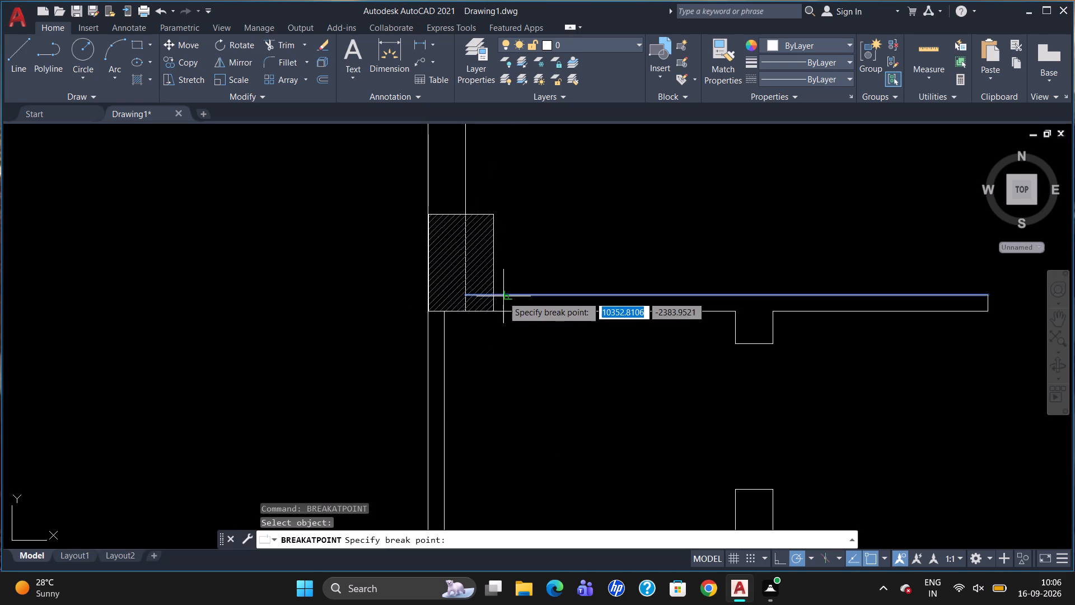
click(494, 292)
text(BR)
click(511, 349)
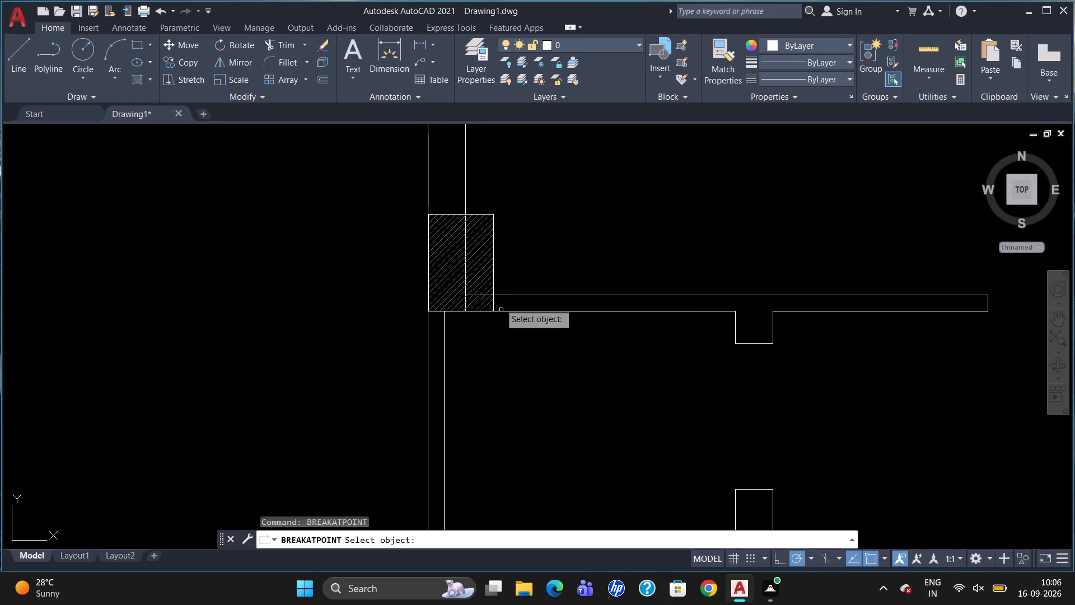
click(464, 208)
click(464, 212)
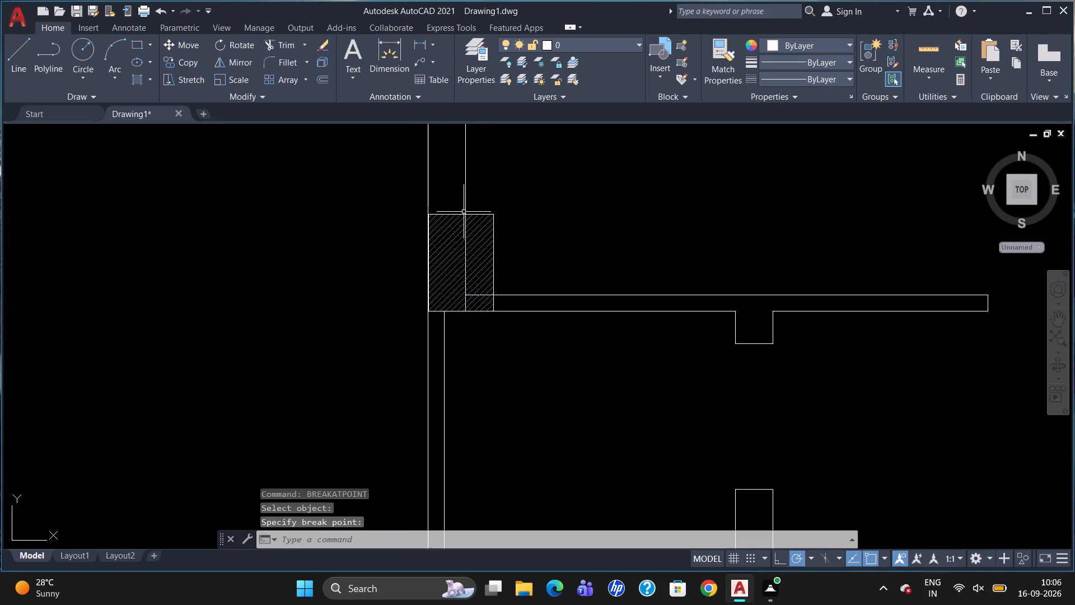
Delete the vertical and horizontal wall line segments that lie inside the hatched northwest column.
scroll(468, 220, up, 6)
click(424, 207)
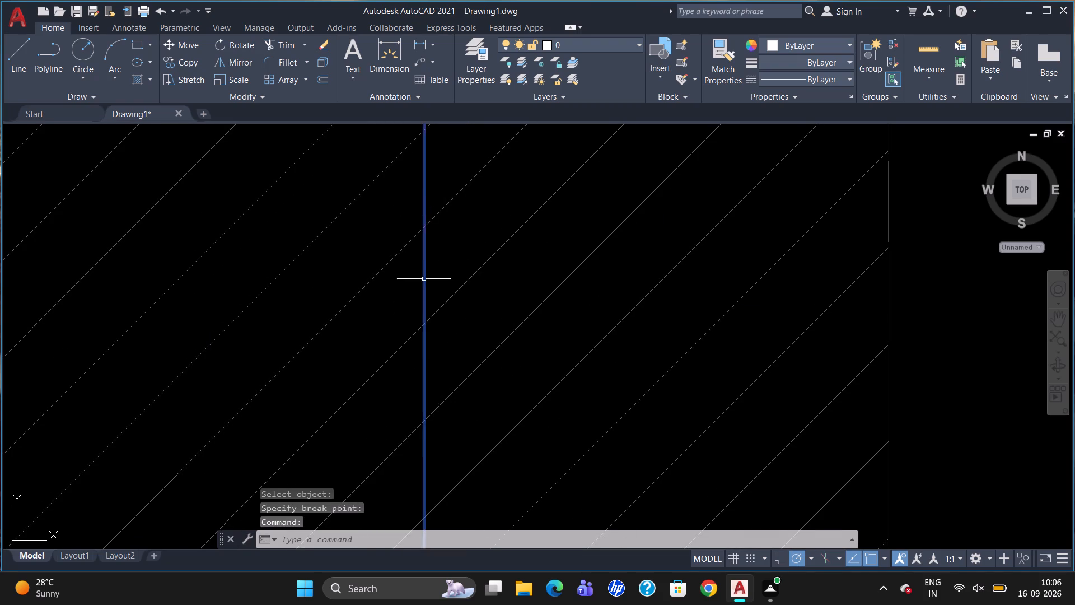
scroll(424, 287, down, 4)
scroll(507, 232, down, 2)
scroll(494, 365, up, 4)
scroll(501, 264, down, 1)
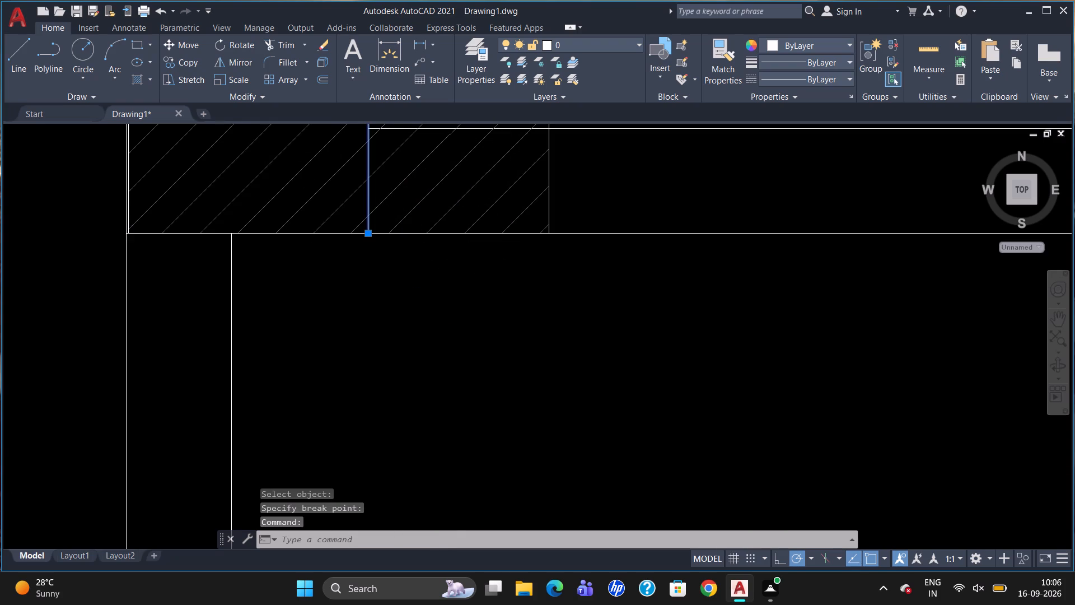
scroll(501, 264, down, 1)
scroll(502, 217, up, 4)
click(526, 175)
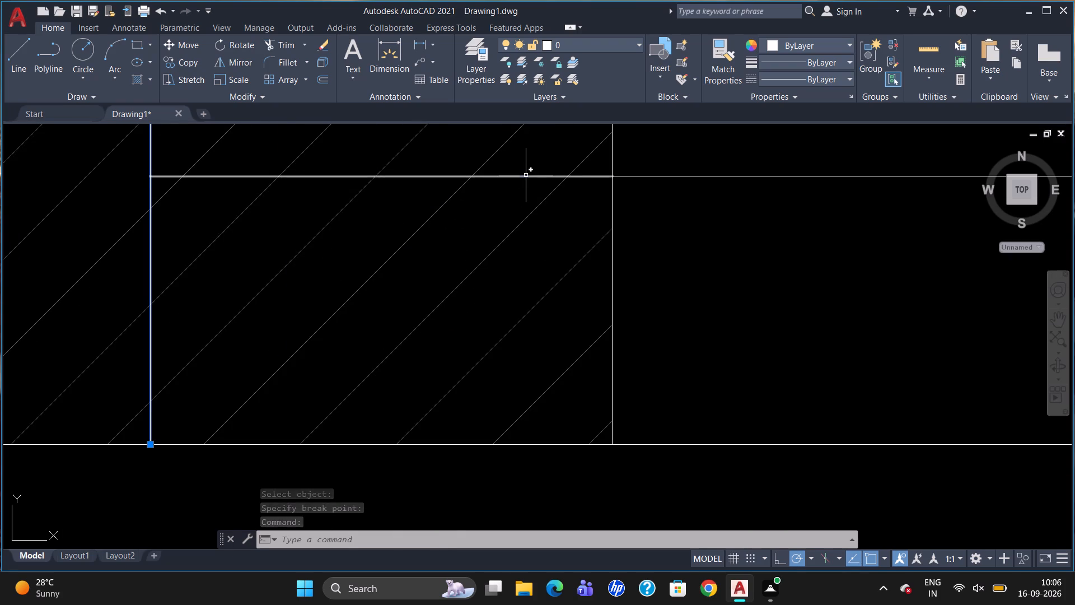
key(Delete)
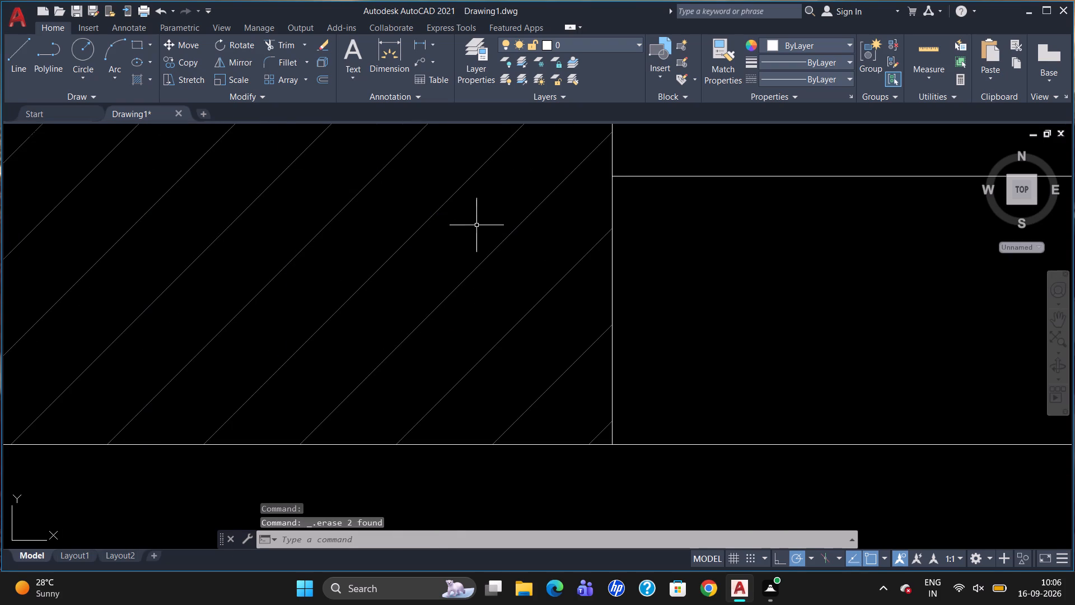
Draw a line 100 units north from the northwest column's northeast corner, continuing west to the inner west wall line.
scroll(399, 268, down, 3)
scroll(389, 327, down, 2)
scroll(440, 218, down, 2)
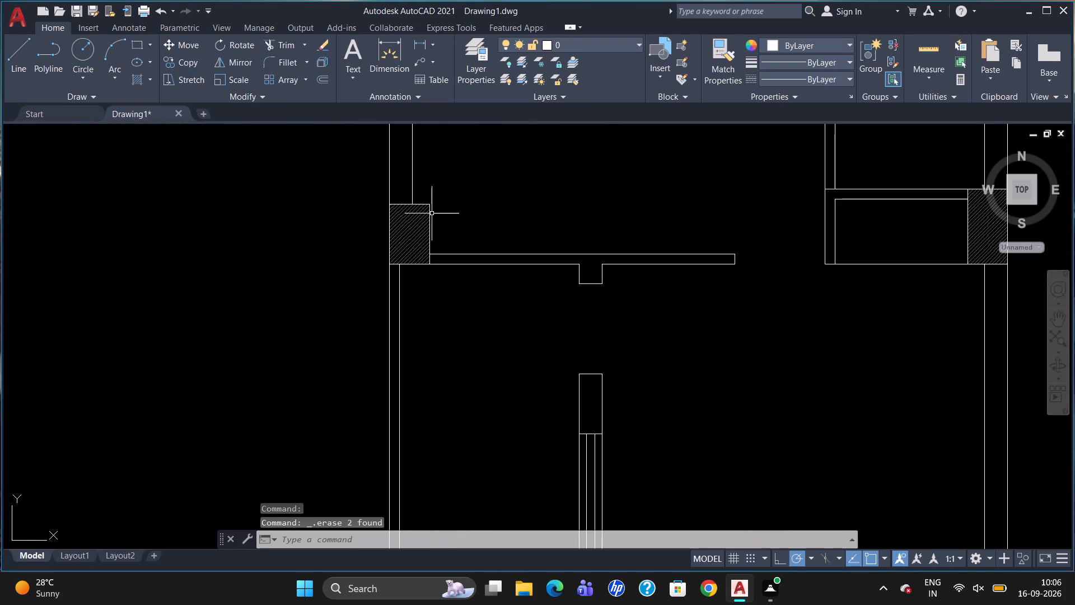
scroll(430, 175, up, 2)
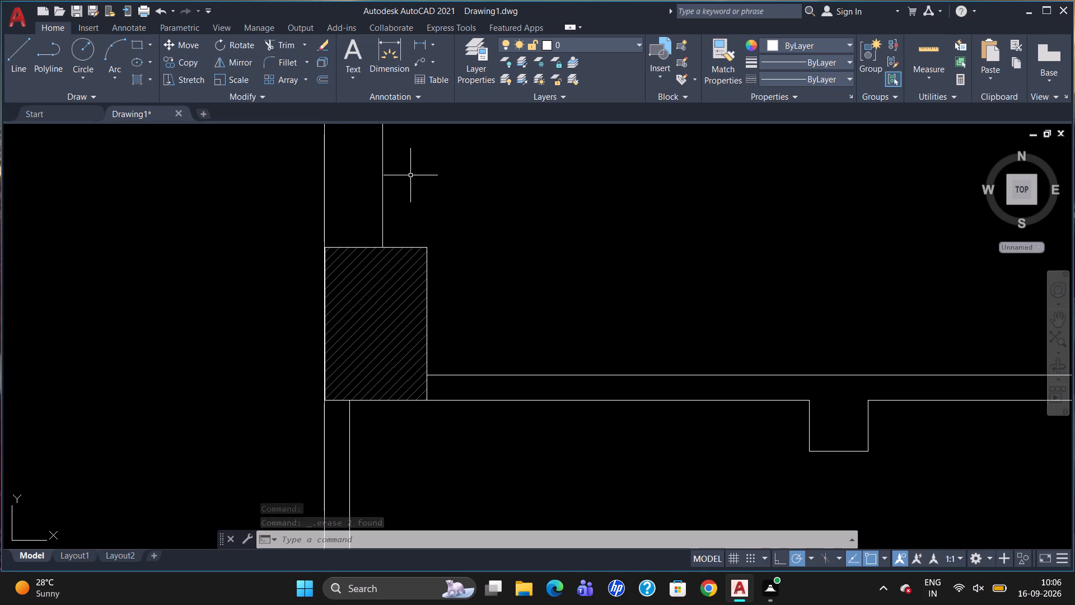
scroll(409, 176, up, 2)
key(l)
key(Return)
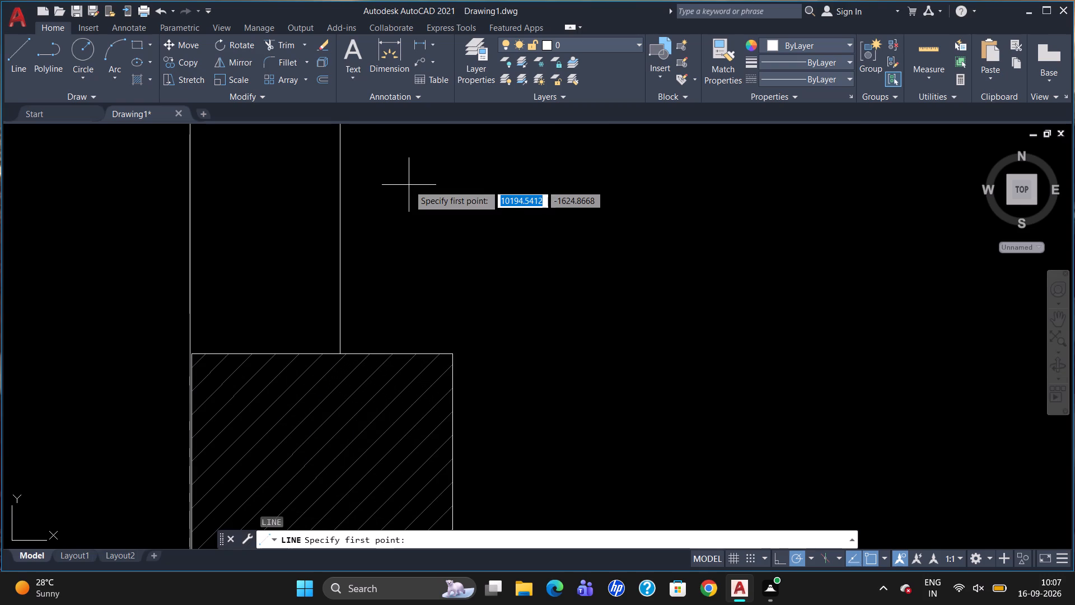
click(451, 352)
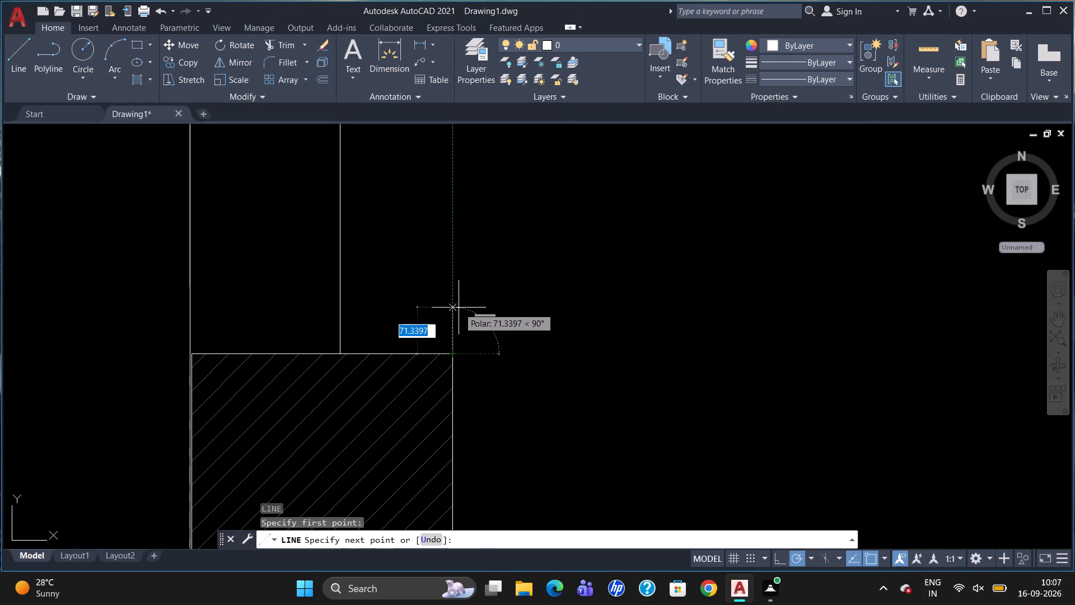
text(100)
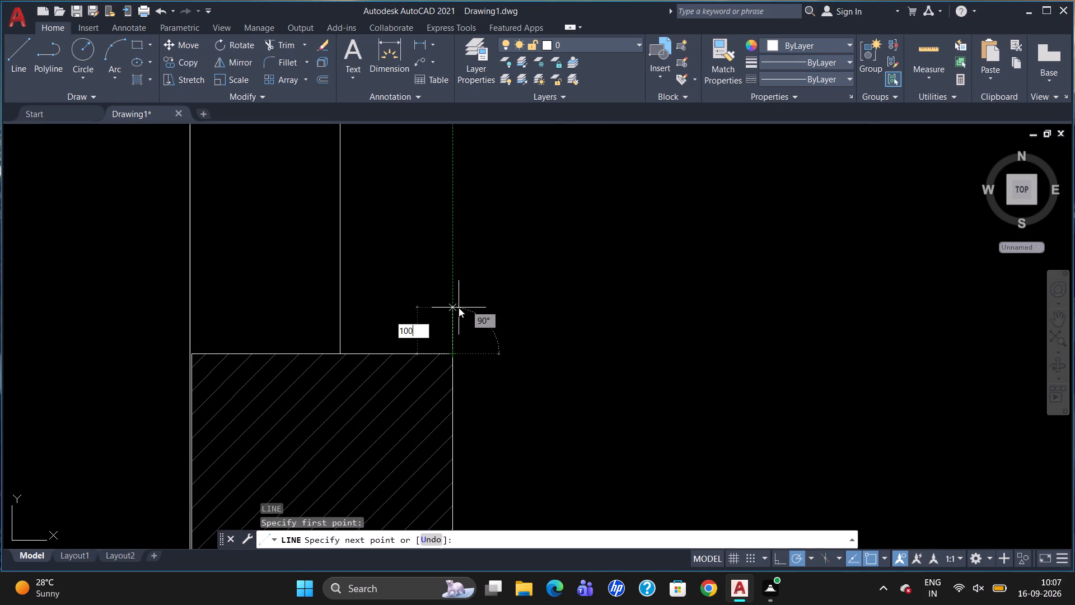
key(Return)
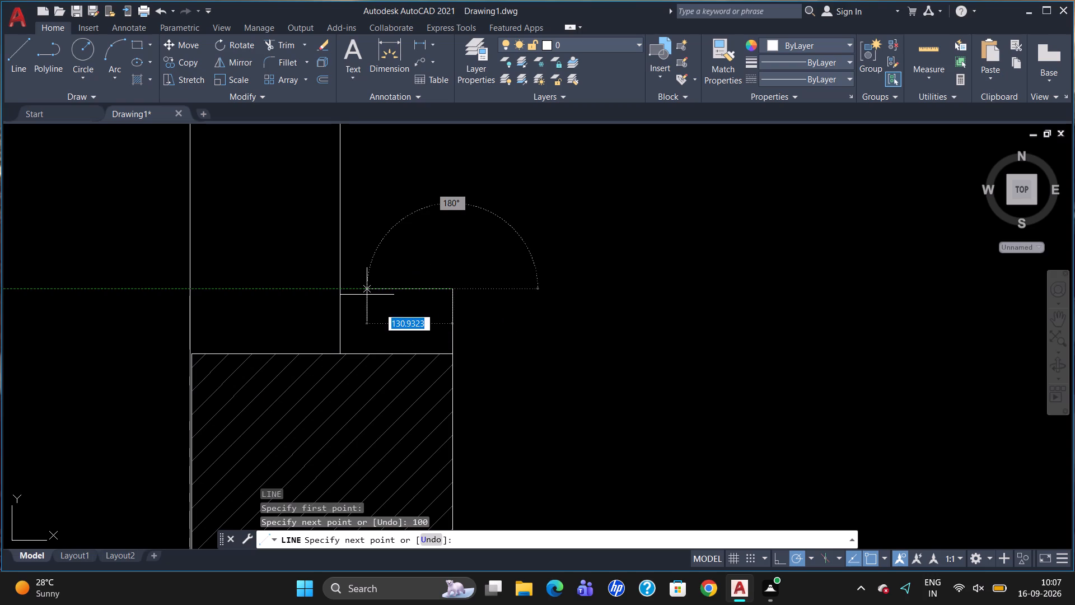
click(342, 289)
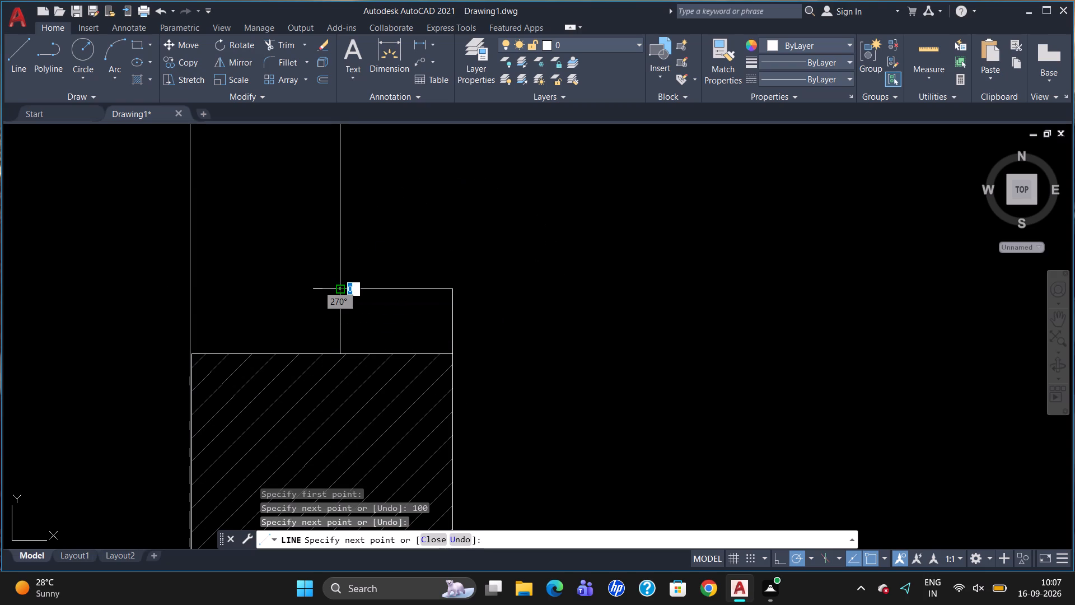
key(Escape)
Trim the inner west wall line between the new horizontal line and the top of the column.
text(TR)
key(Return)
key(Return)
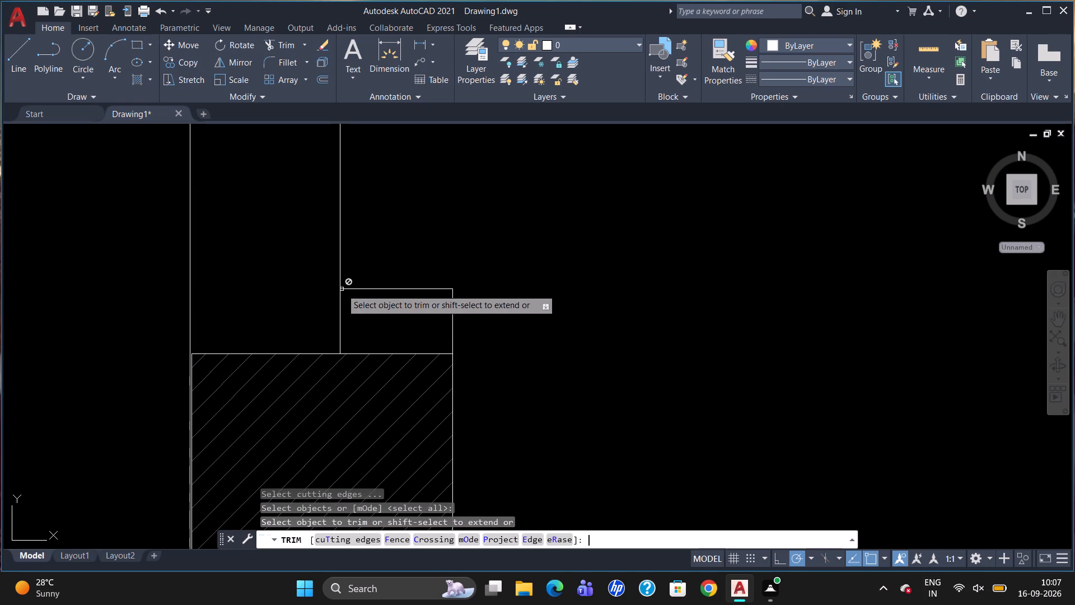
click(338, 315)
click(344, 317)
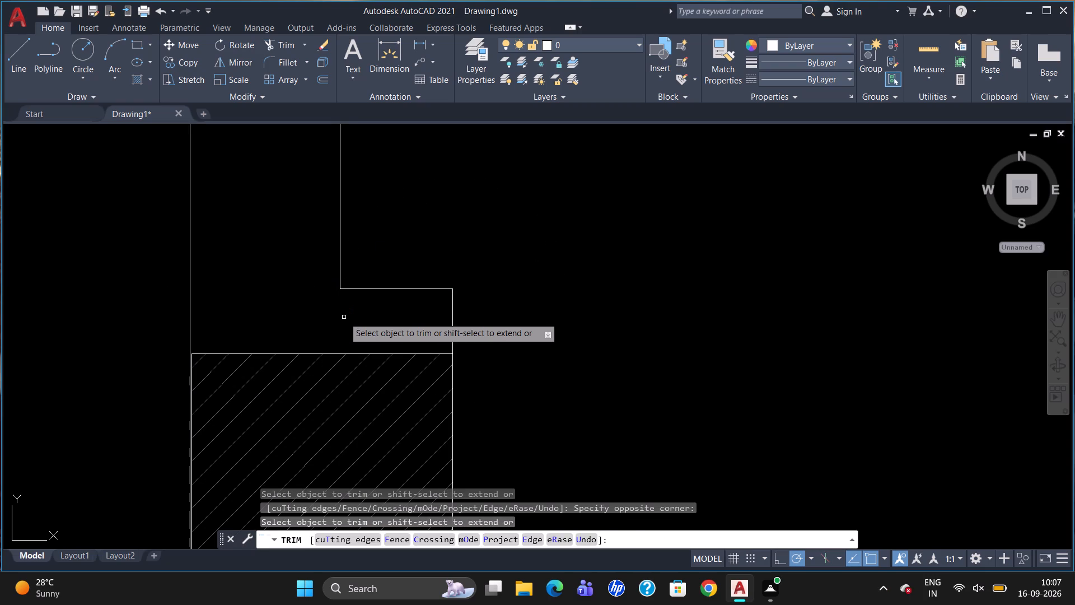
key(Escape)
Draw a line 2775 units east from the corner of the 100-unit offset above the column, then south to the north wall's upper line.
scroll(331, 273, down, 2)
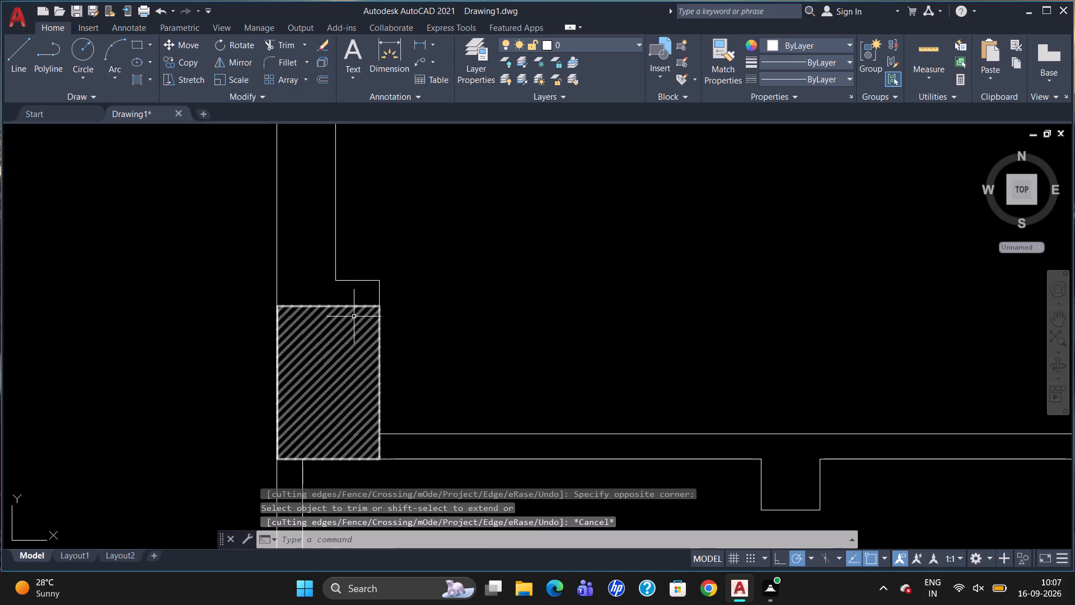
scroll(367, 283, down, 2)
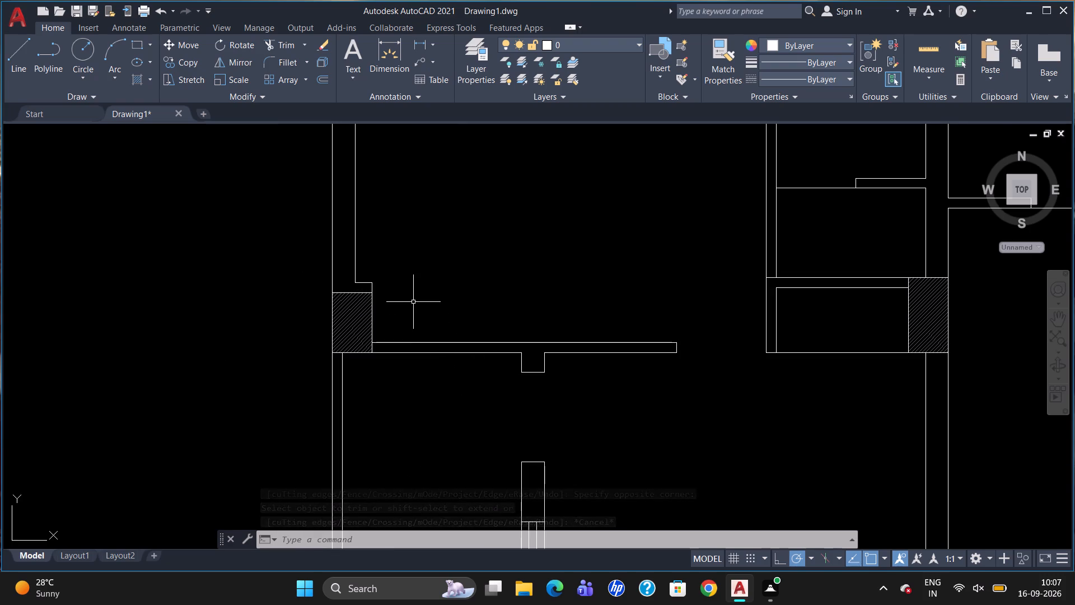
key(l)
key(Return)
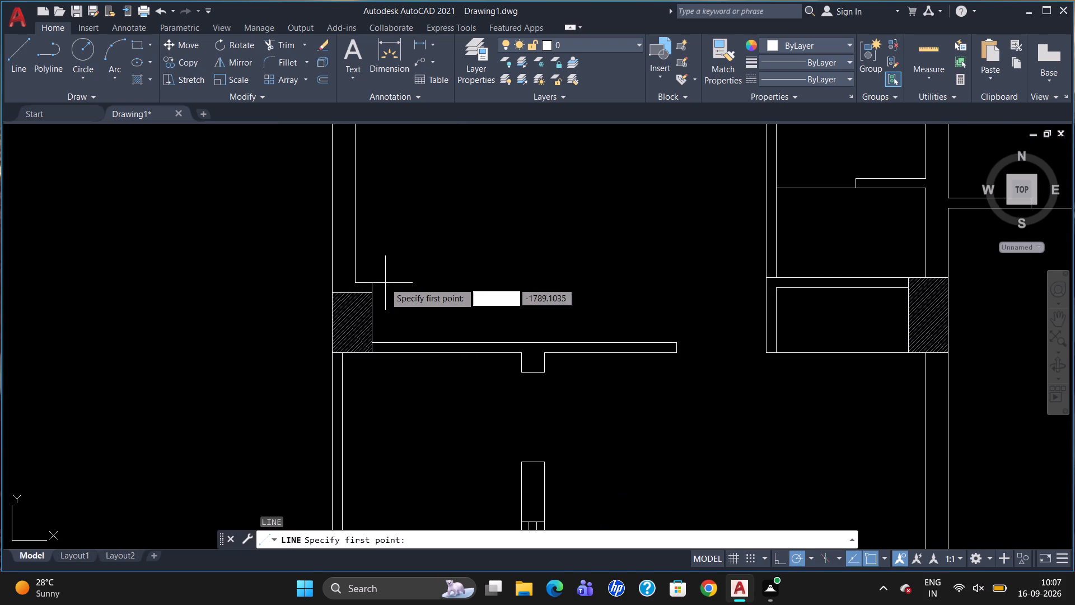
click(376, 280)
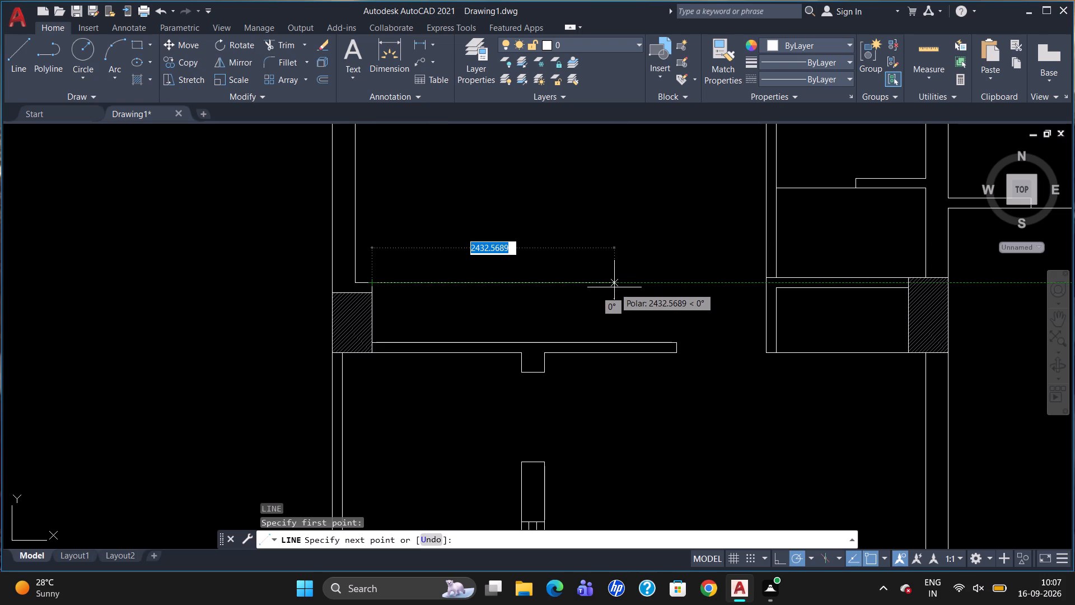
text(2775)
key(Return)
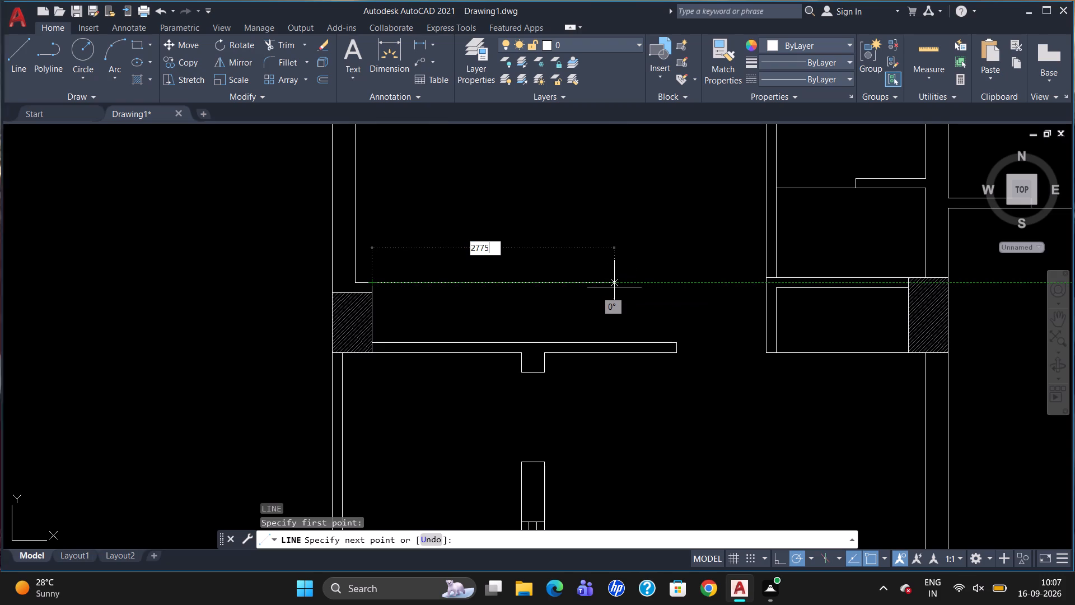
click(649, 342)
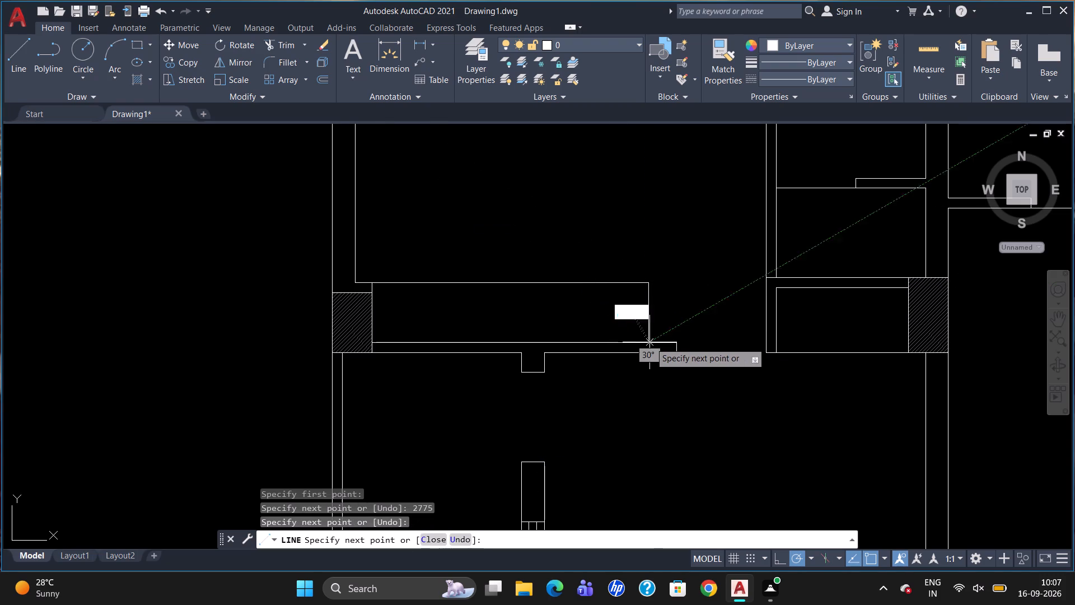
key(Escape)
Offset the new rectangle's east vertical line 100 units to the west.
key(o)
key(Return)
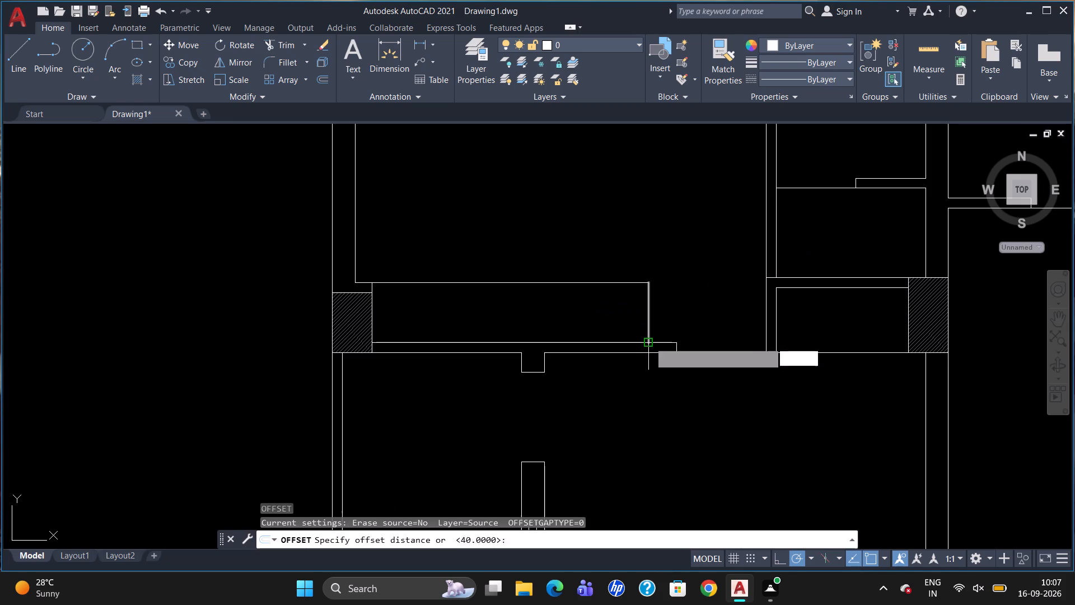
text(100)
key(Return)
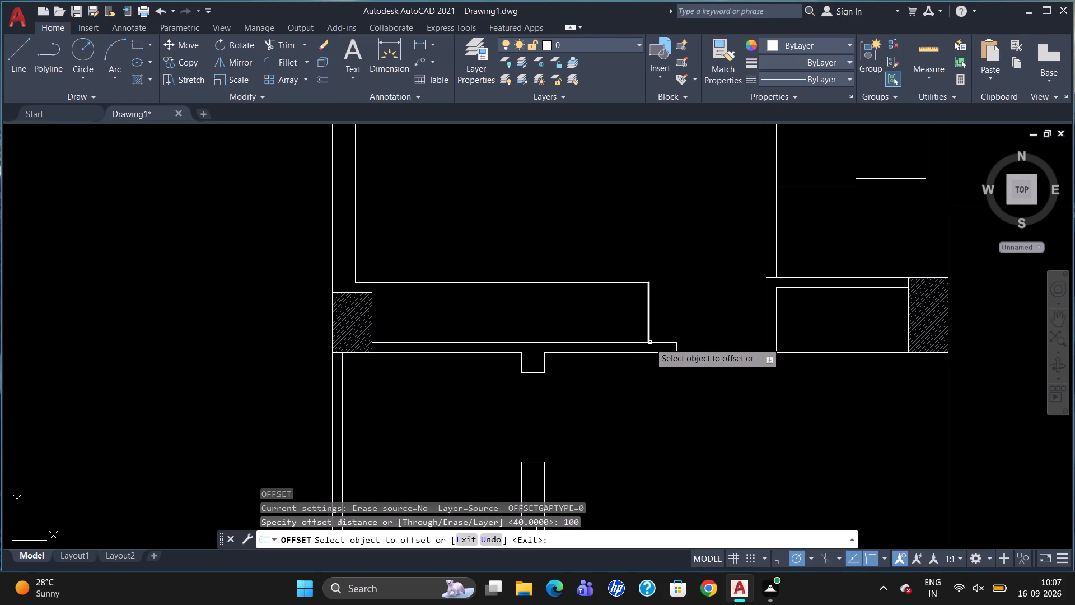
click(648, 338)
click(620, 338)
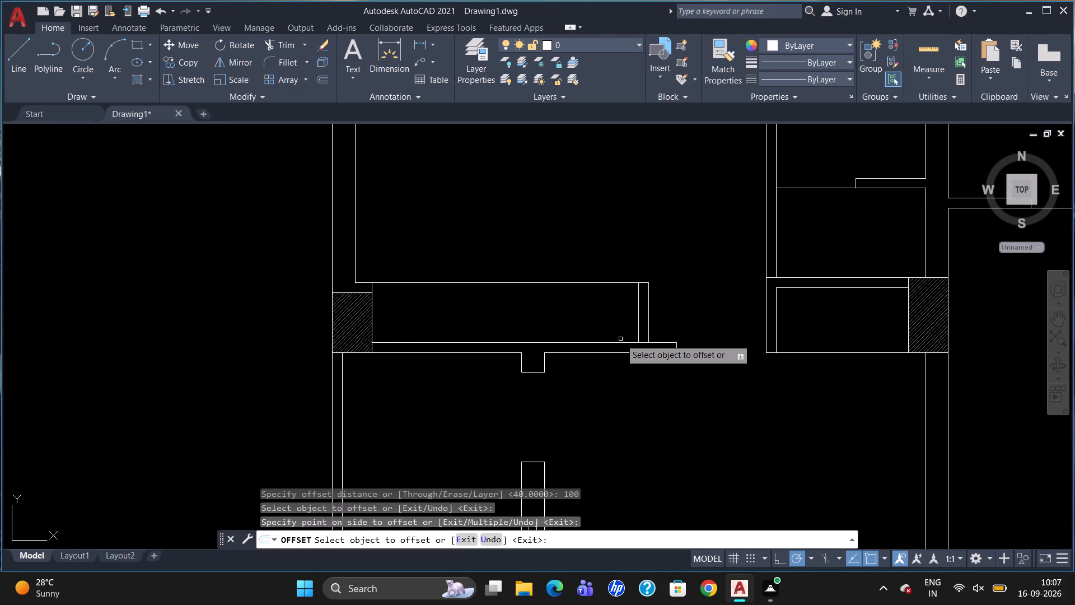
key(Escape)
Draw a vertical line 100 units east of the rectangle's northwest corner, from its top line down to the north wall's upper line.
key(l)
key(Return)
text(TK)
key(Return)
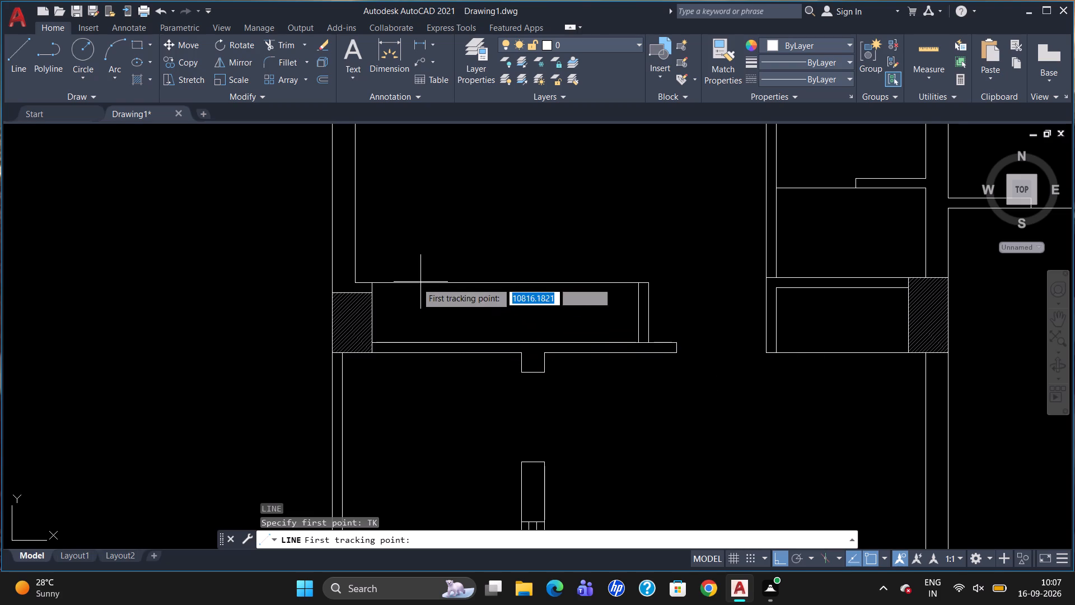
click(371, 282)
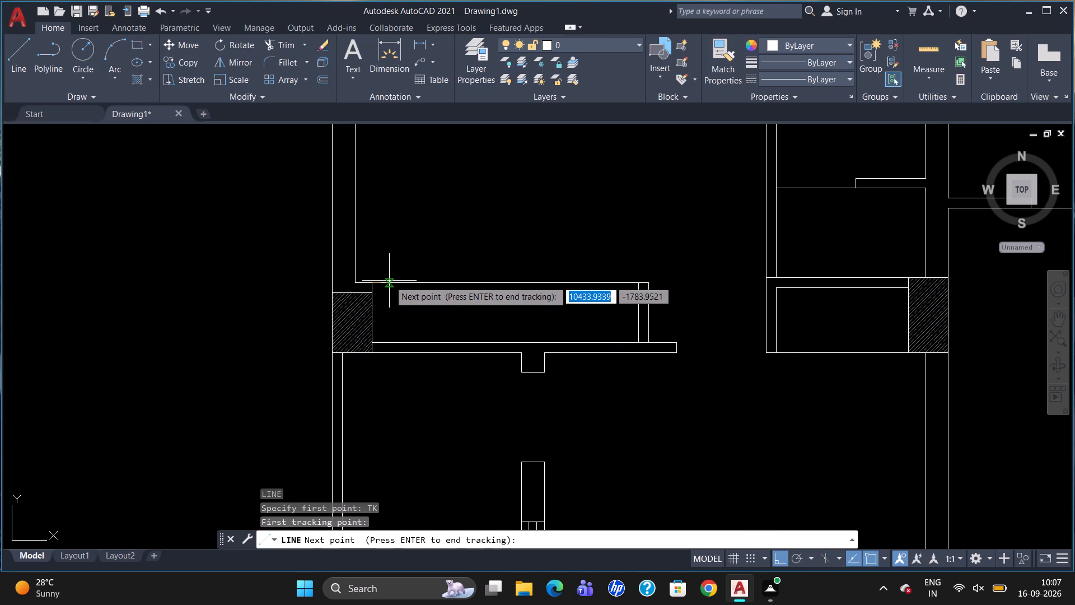
text(100)
key(Return)
key(Return)
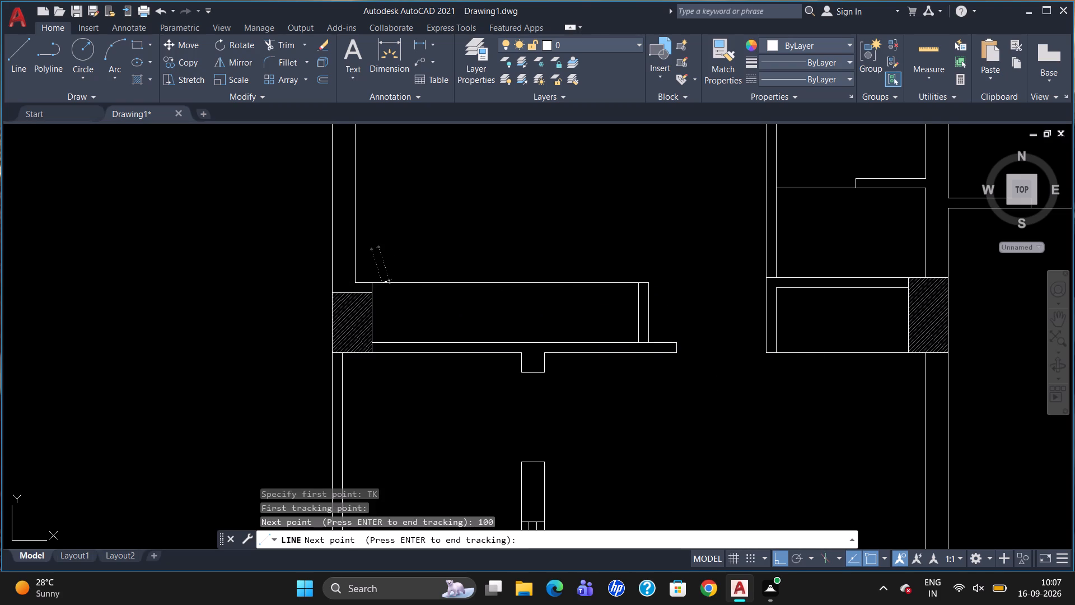
click(385, 345)
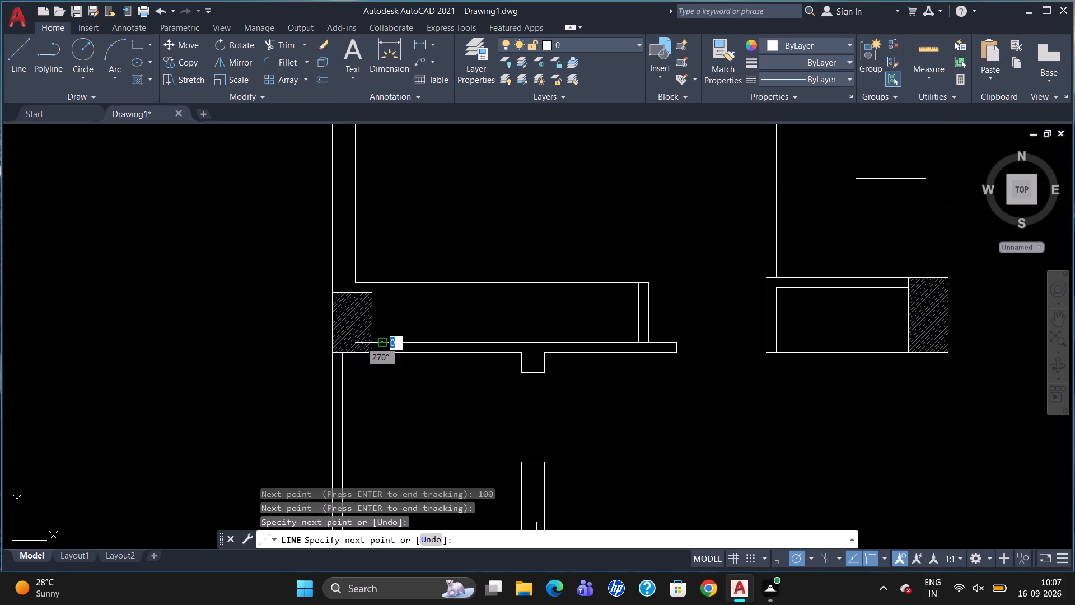
key(Escape)
Break the recess's top line at the two inner vertical lines that mark its 100-unit ends.
text(BR)
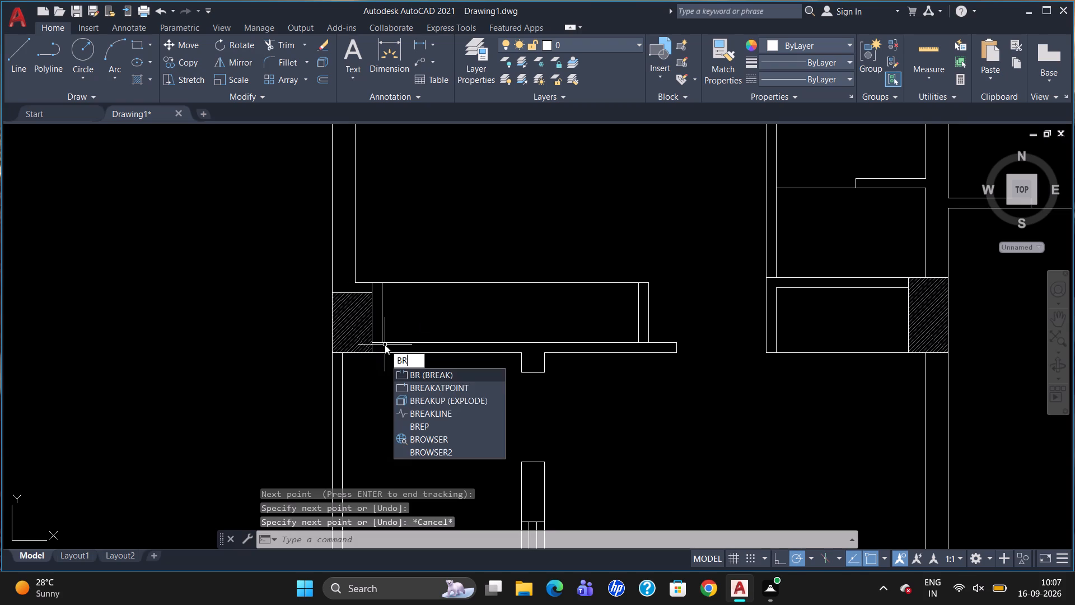
click(406, 389)
click(429, 283)
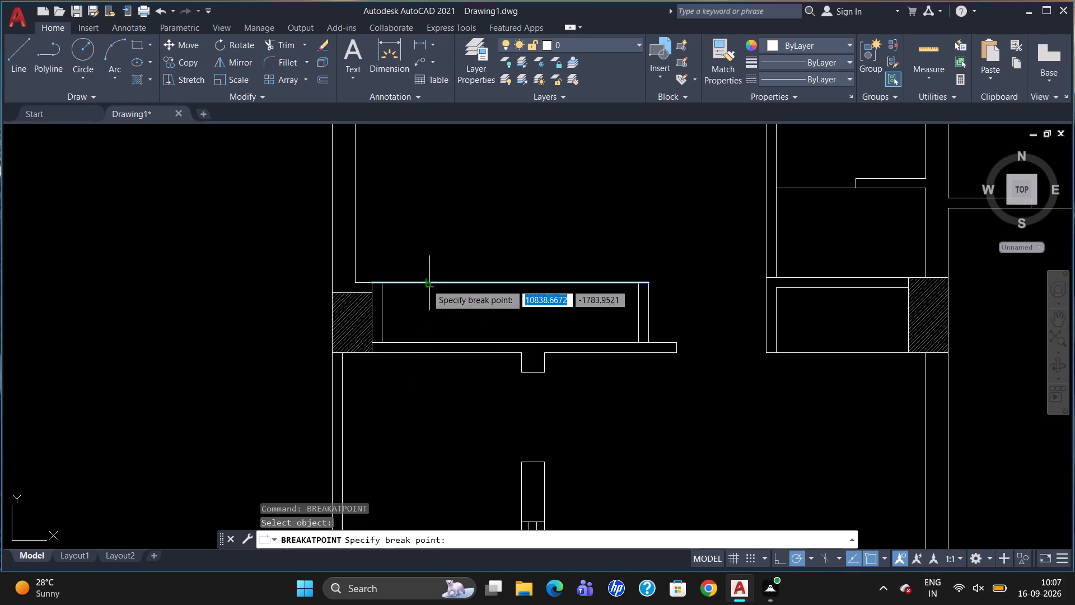
click(382, 284)
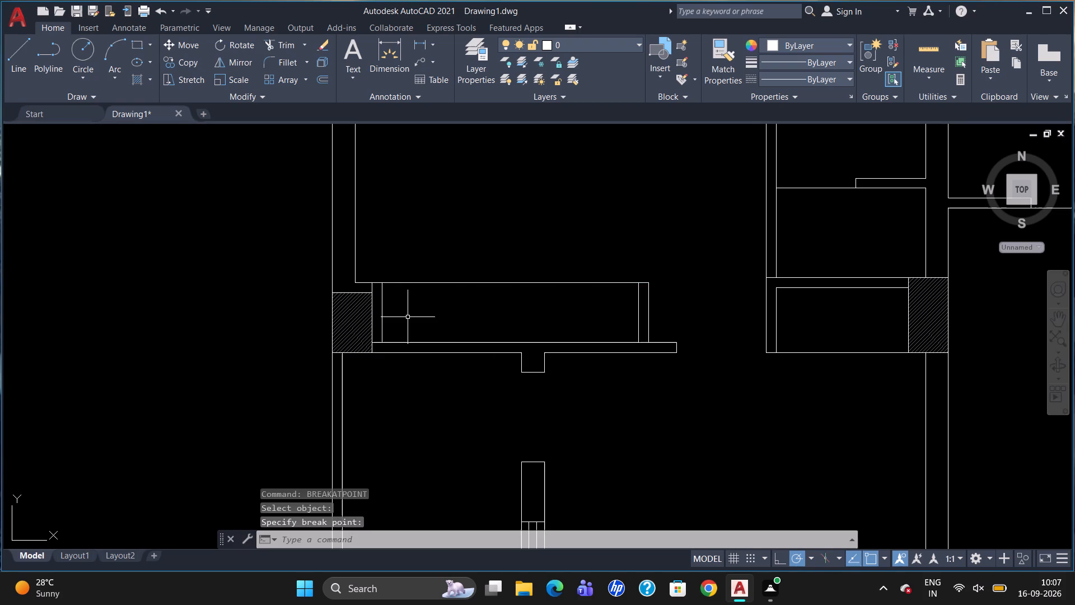
text(BR)
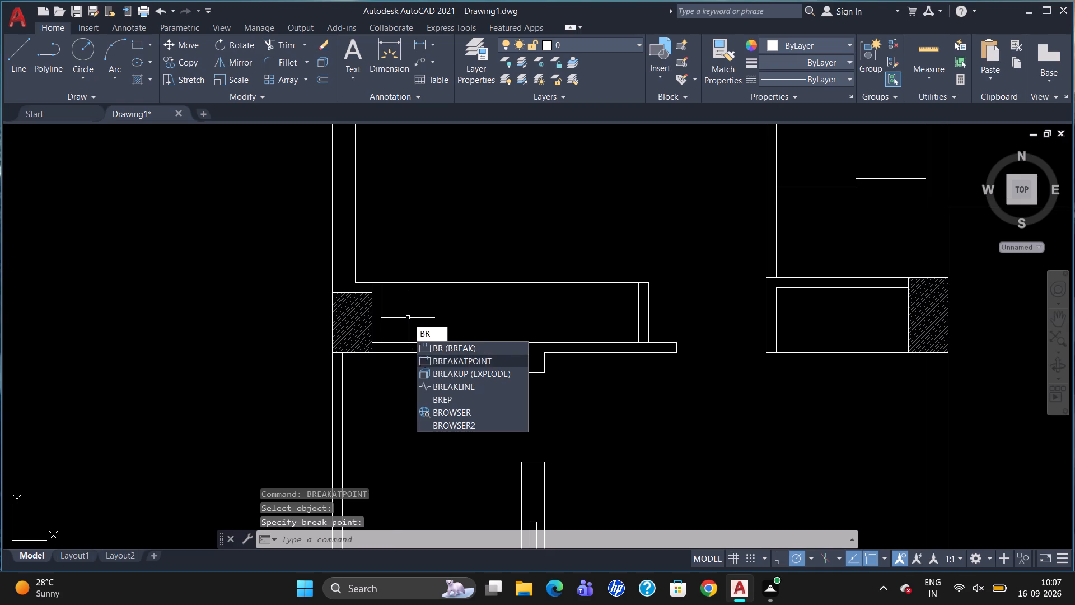
click(421, 357)
click(569, 284)
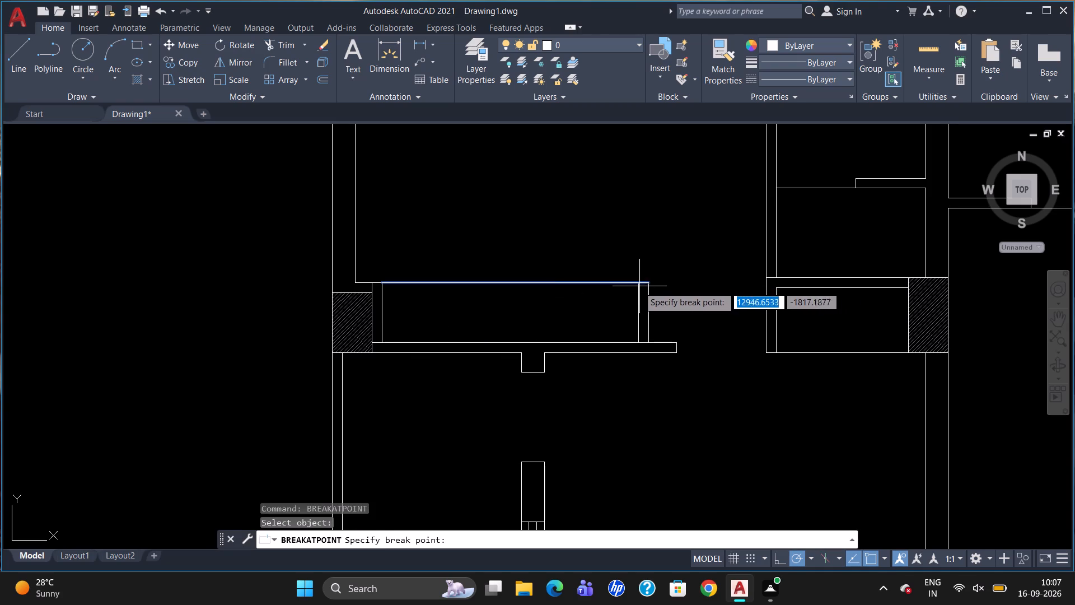
click(635, 285)
Divide the recess's top line between the two inner end lines into 3 equal segments.
key(c)
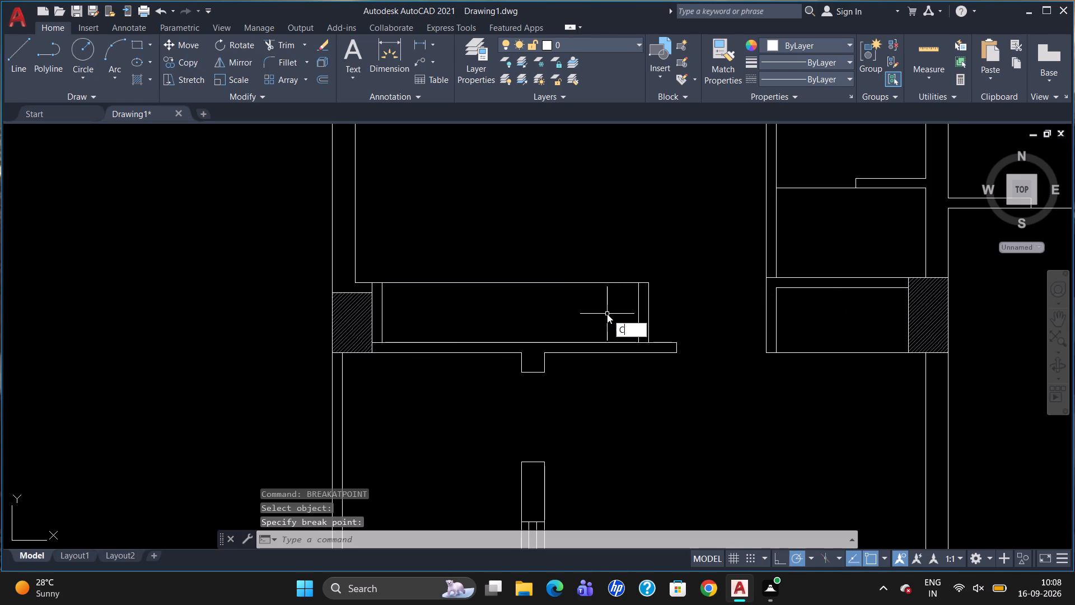
key(BackSpace)
text(DIV)
key(Return)
click(582, 282)
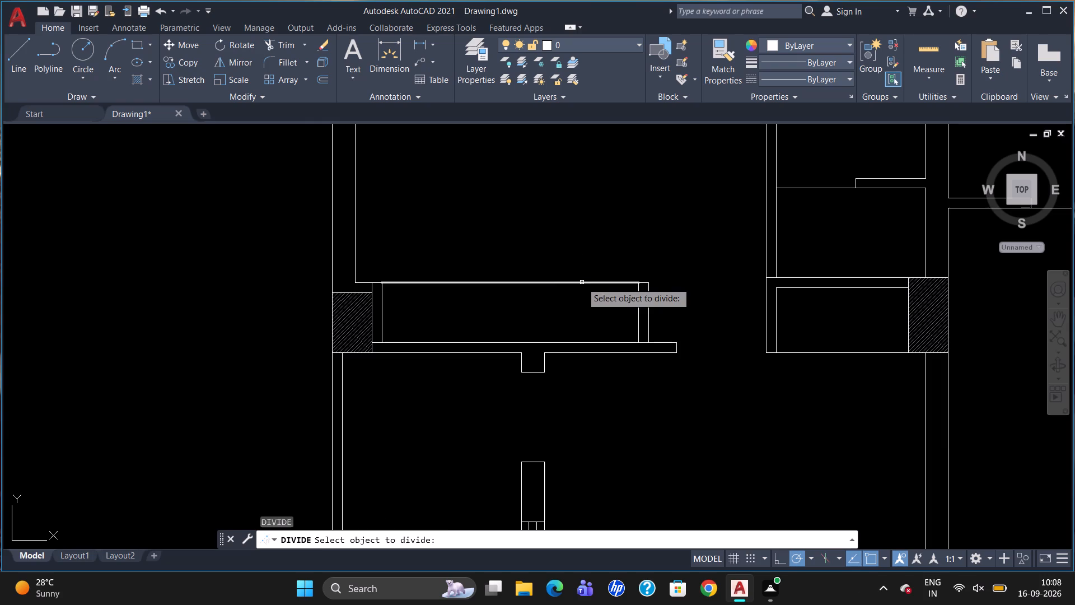
key(3)
key(Return)
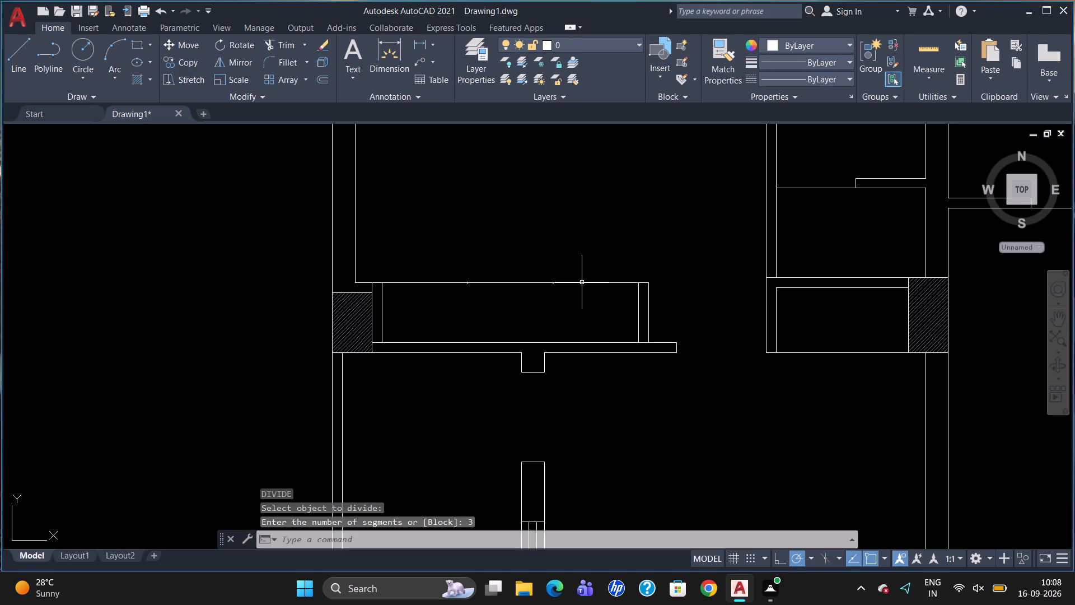
Draw a vertical line from each of the two division points down to the north wall's upper line.
key(l)
key(Return)
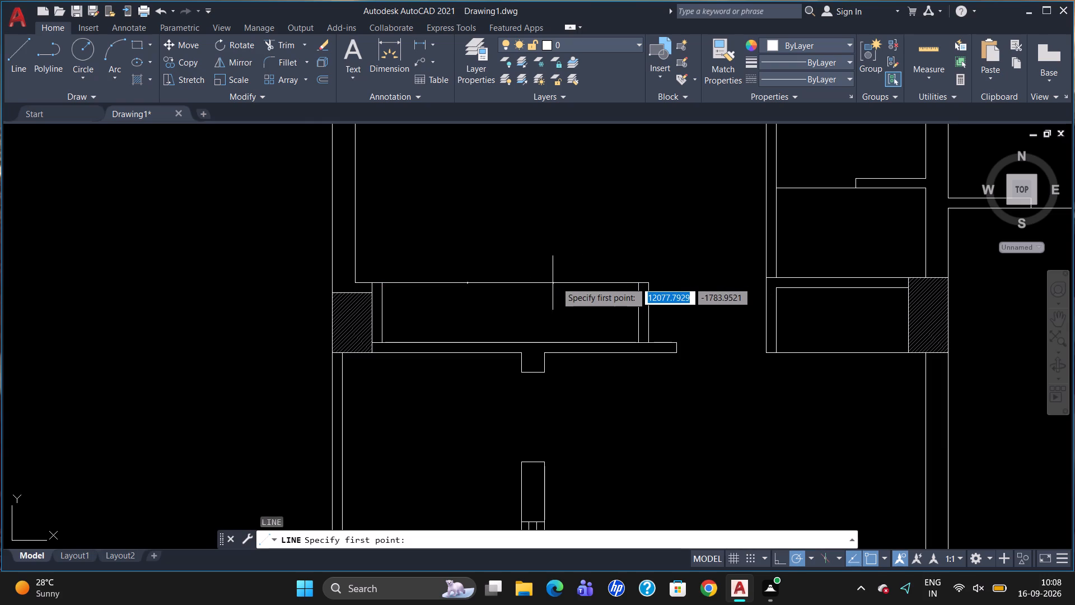
scroll(551, 285, up, 2)
drag(559, 277, 559, 285)
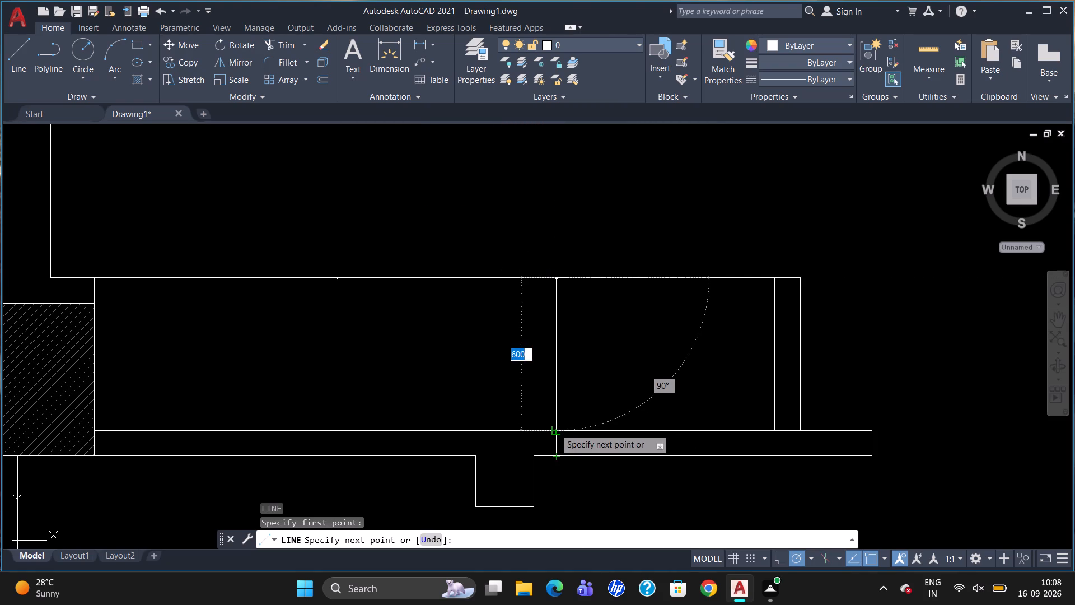
click(558, 427)
key(Escape)
key(l)
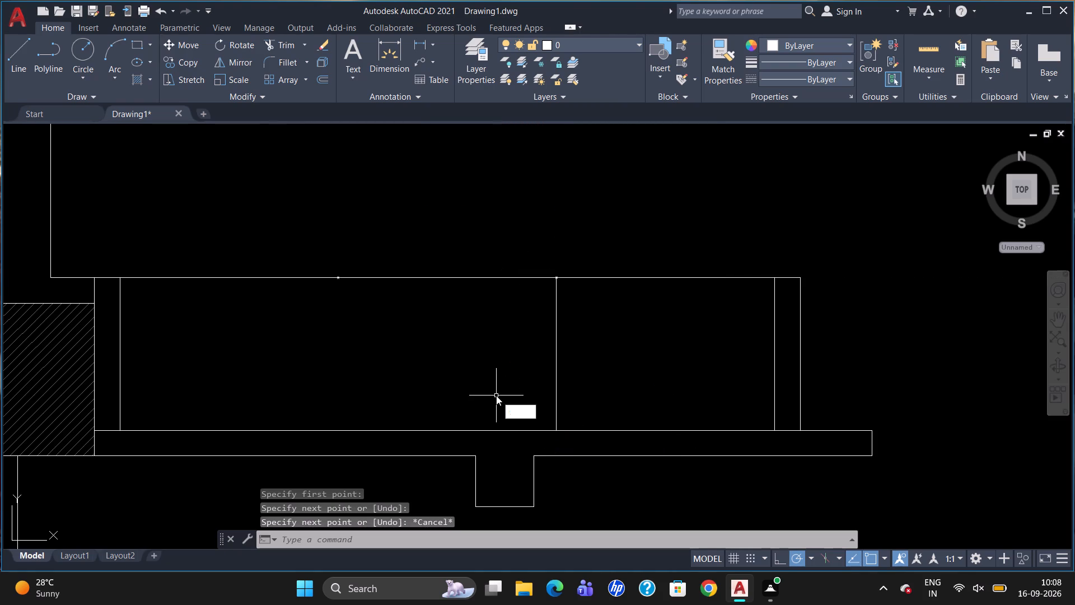
key(Return)
click(334, 279)
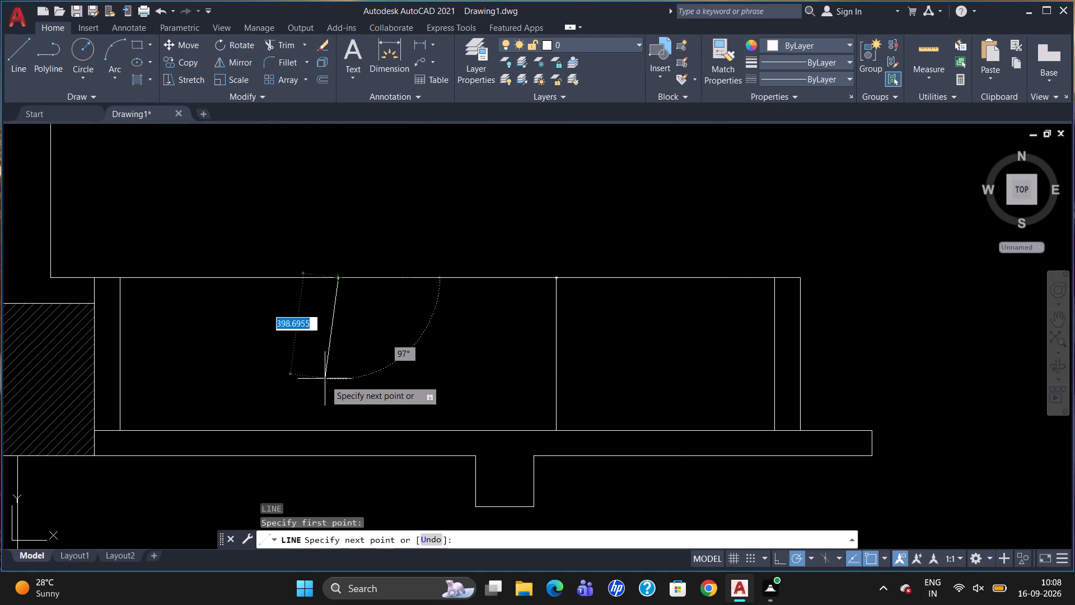
click(334, 428)
key(Escape)
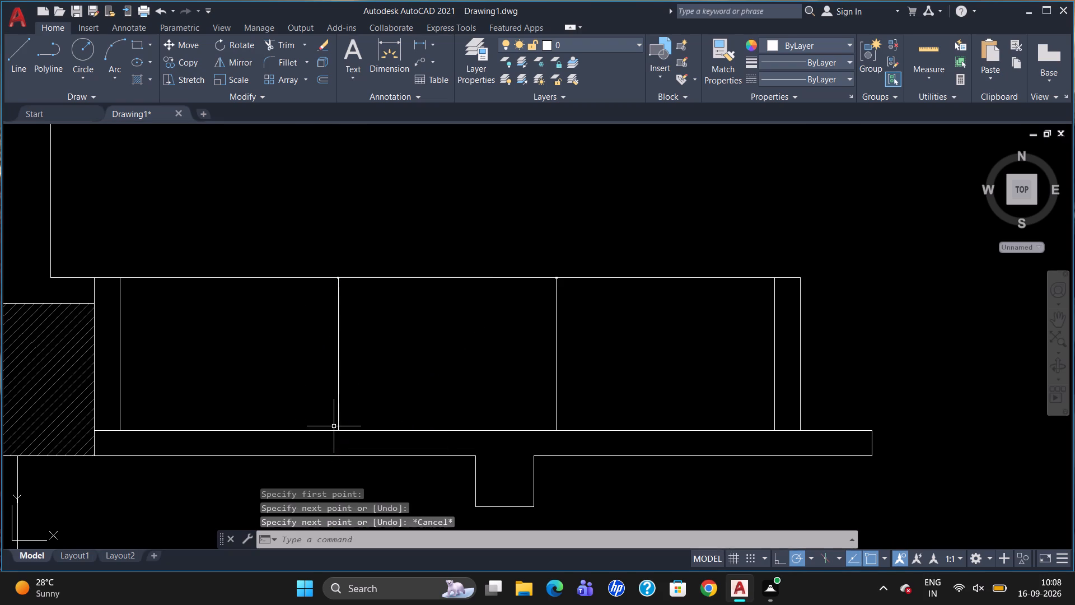
Offset each of the two vertical divider lines 50 units to both its east and west sides.
key(o)
key(Return)
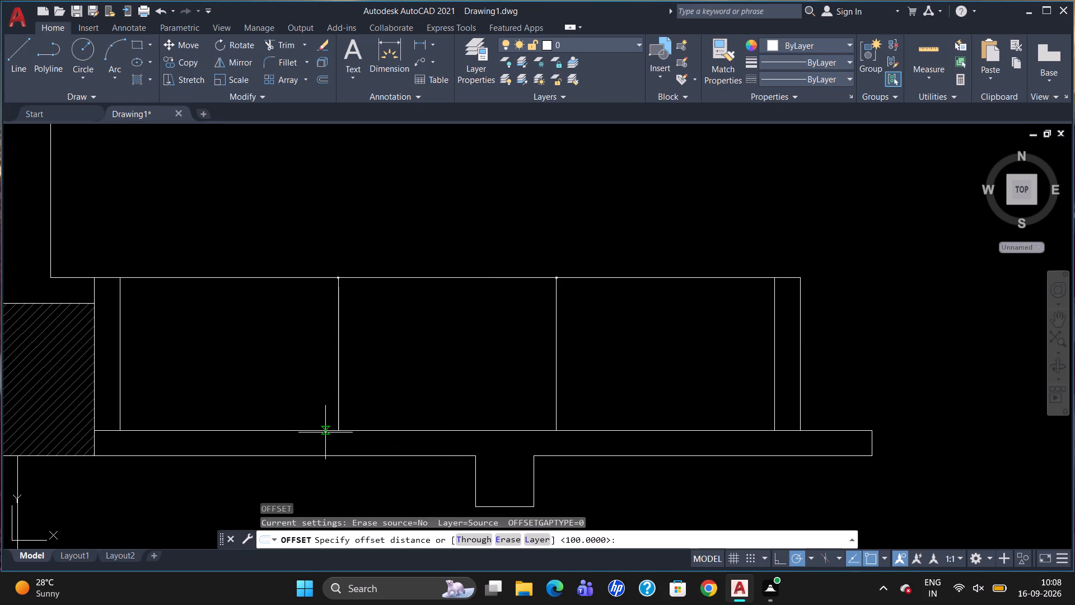
key(5)
key(0)
key(Return)
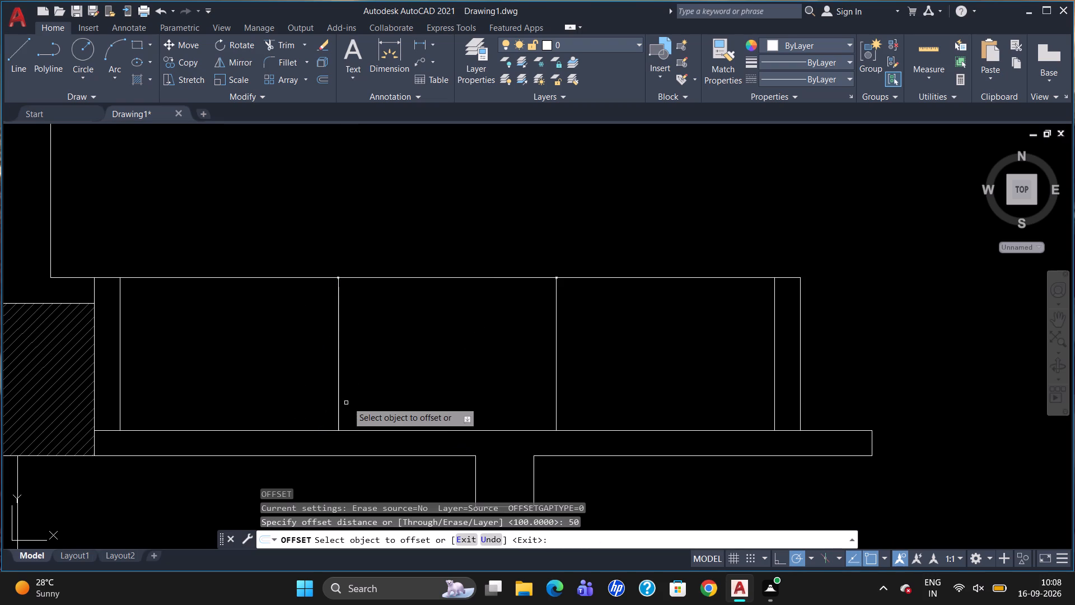
click(336, 387)
click(350, 391)
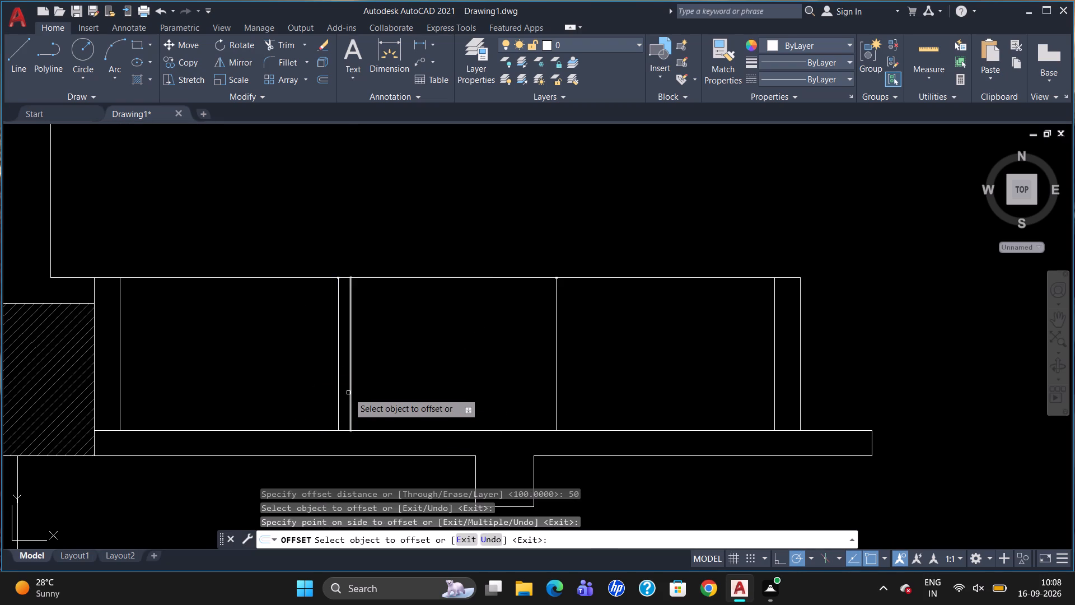
click(338, 392)
click(315, 399)
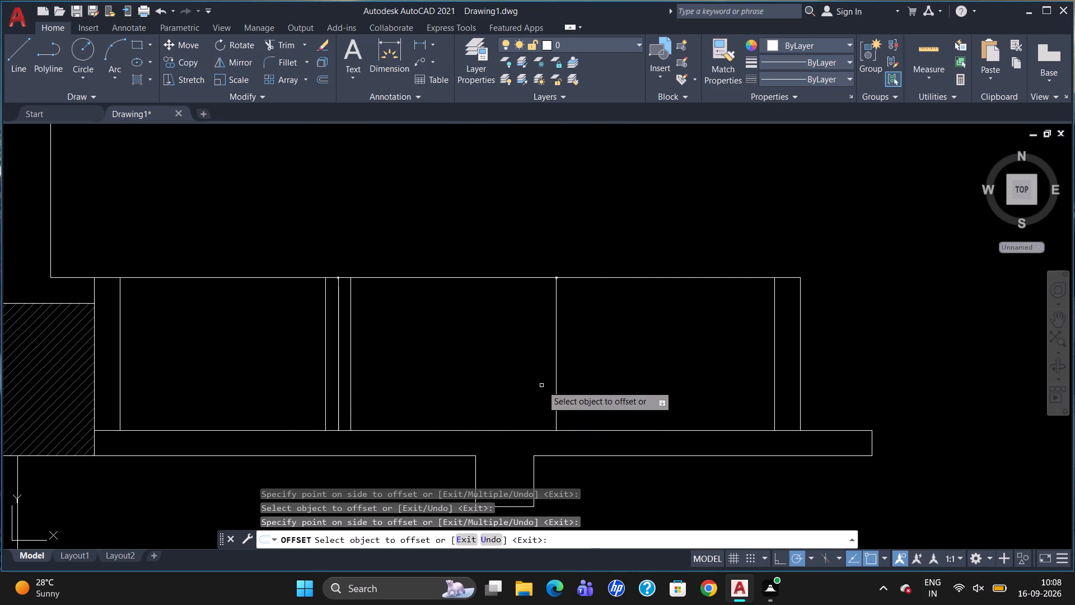
click(557, 373)
click(586, 374)
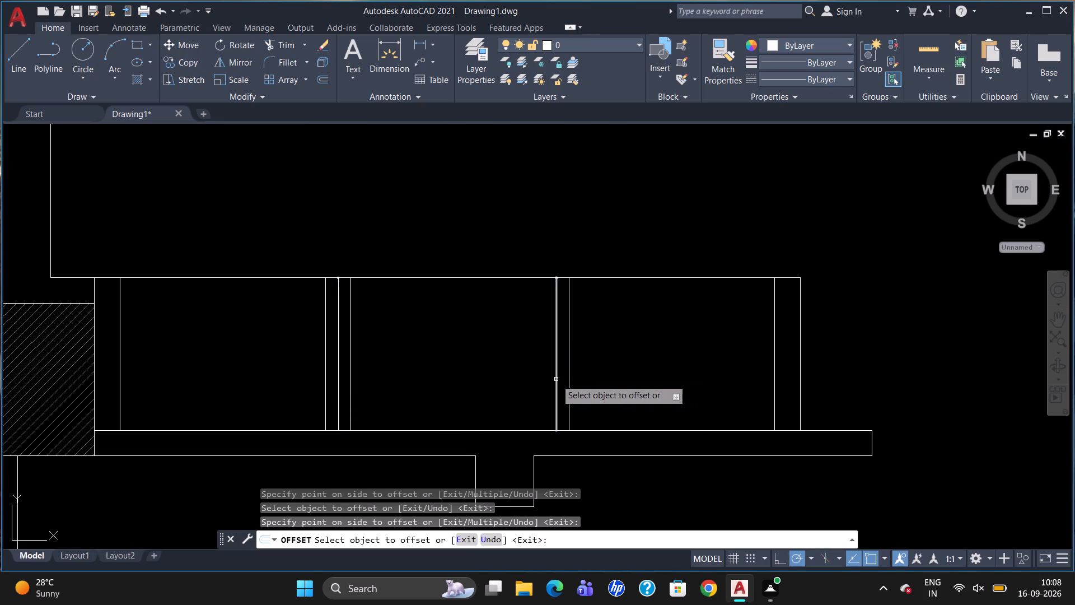
click(556, 379)
click(534, 384)
key(Escape)
Delete the two division point markers on the recess's top line.
scroll(551, 266, up, 2)
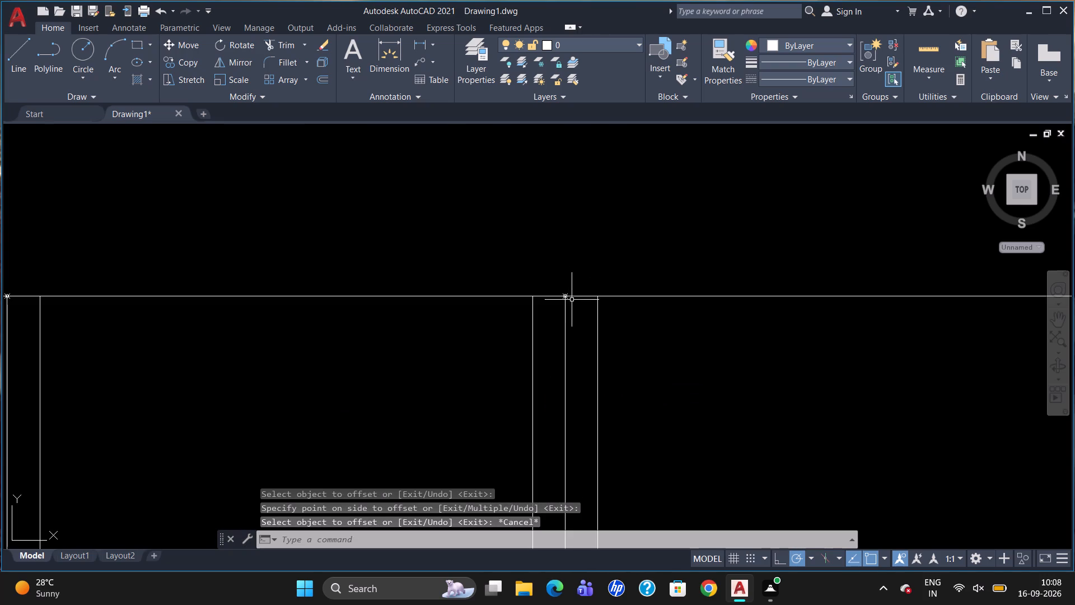
click(569, 299)
scroll(592, 289, down, 2)
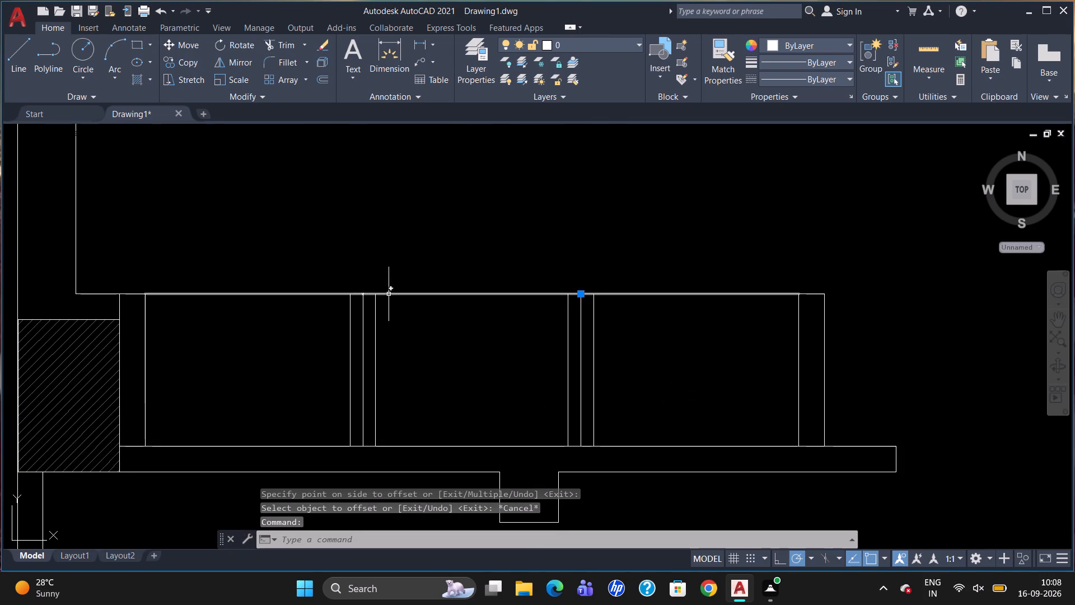
scroll(342, 279, up, 3)
scroll(430, 341, up, 2)
click(422, 347)
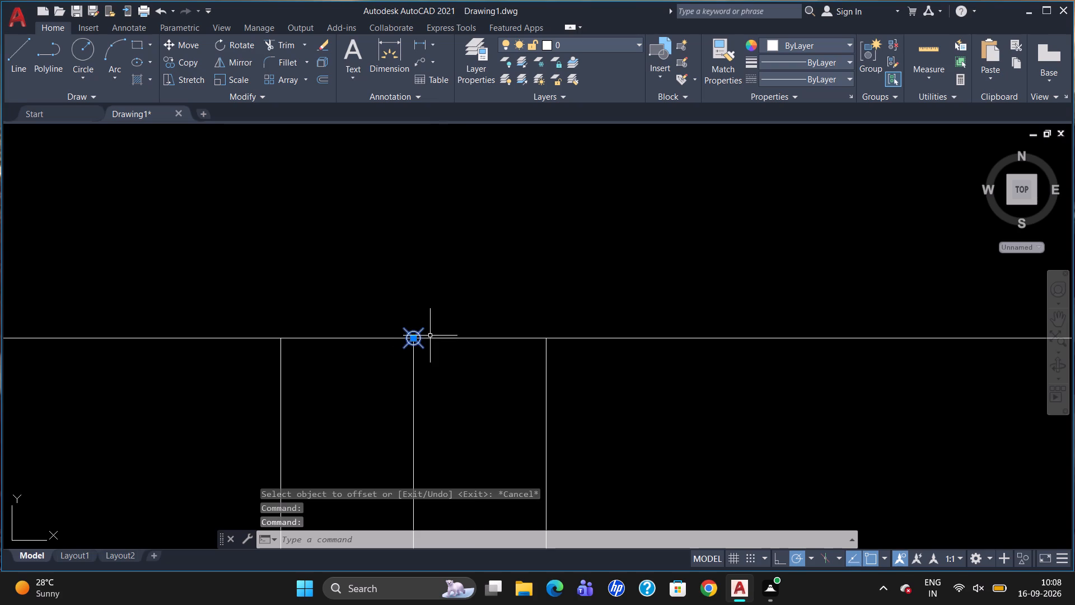
key(Delete)
Delete the two central divider lines, keeping their offset pairs.
click(413, 380)
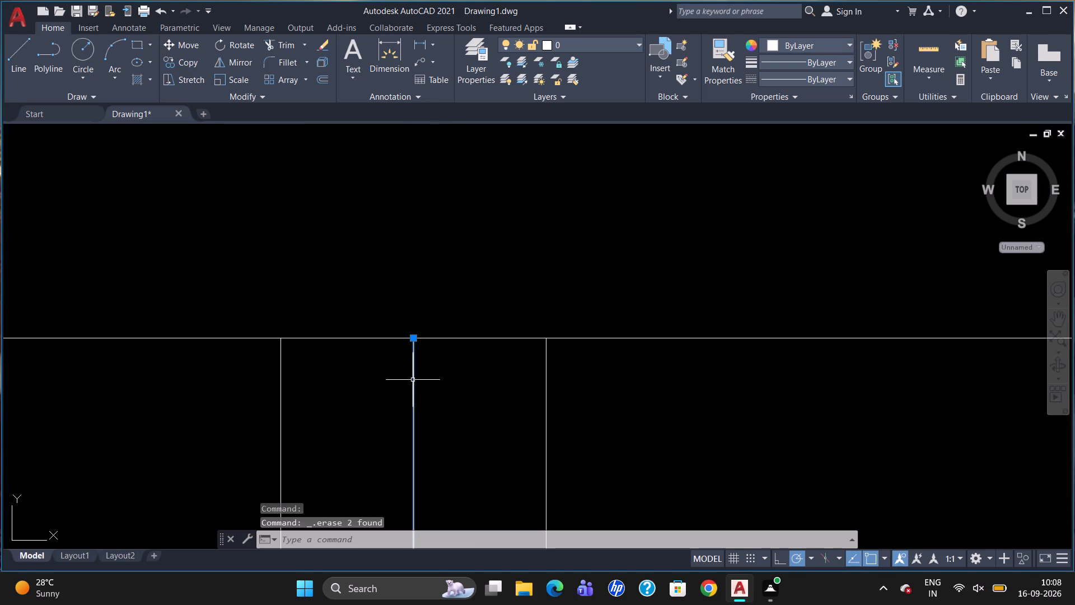
scroll(377, 244, down, 3)
scroll(591, 293, down, 3)
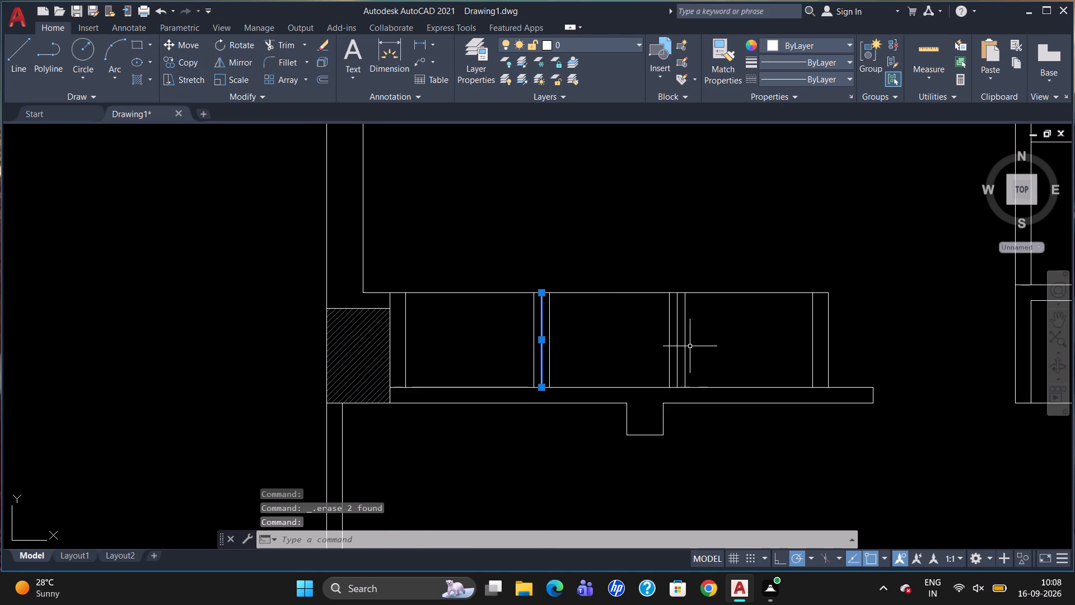
click(678, 336)
key(Delete)
Break the southwest balcony's south line at the west face of its east wall.
scroll(424, 245, down, 3)
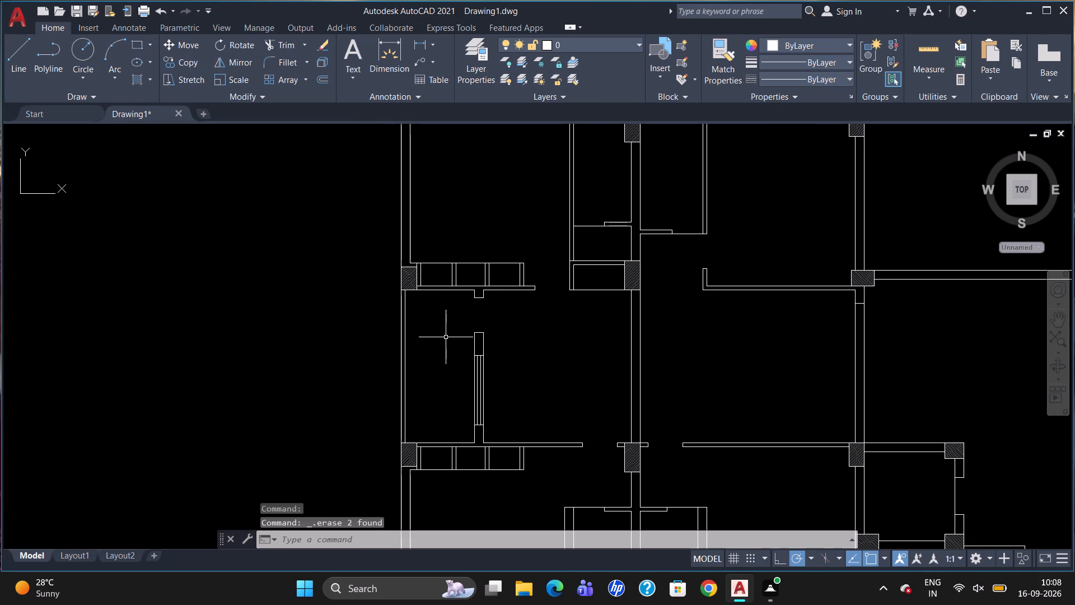
scroll(468, 377, down, 2)
scroll(530, 255, up, 2)
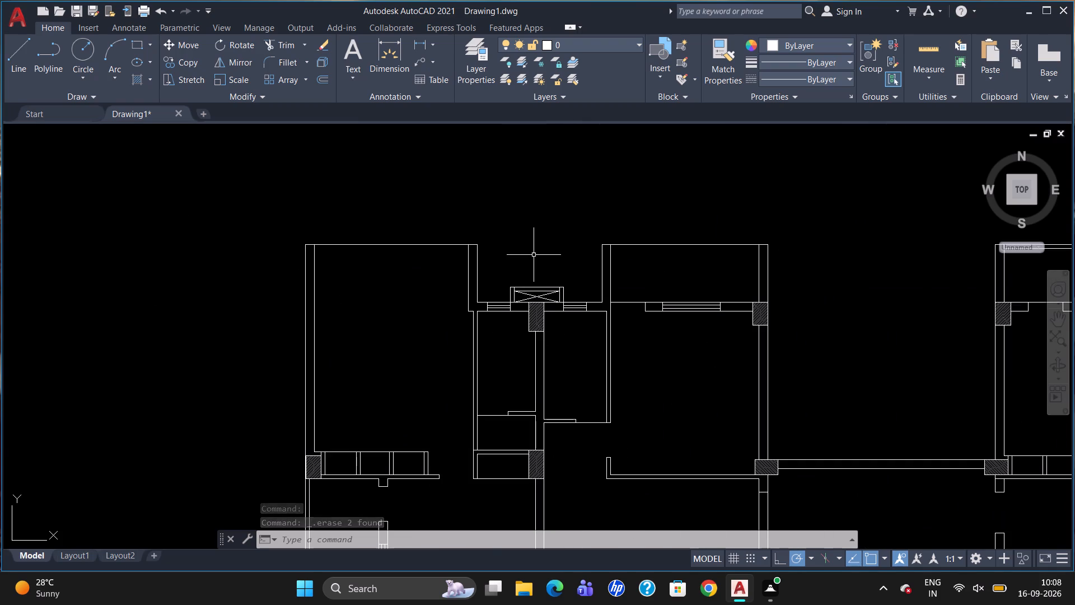
scroll(532, 255, down, 2)
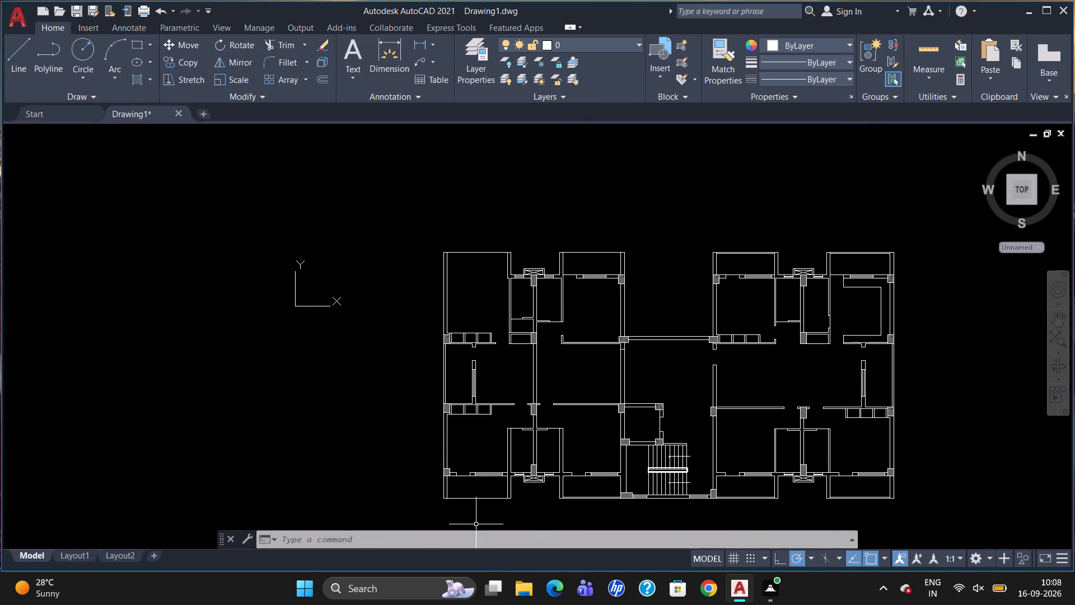
scroll(478, 512, up, 3)
scroll(564, 362, down, 1)
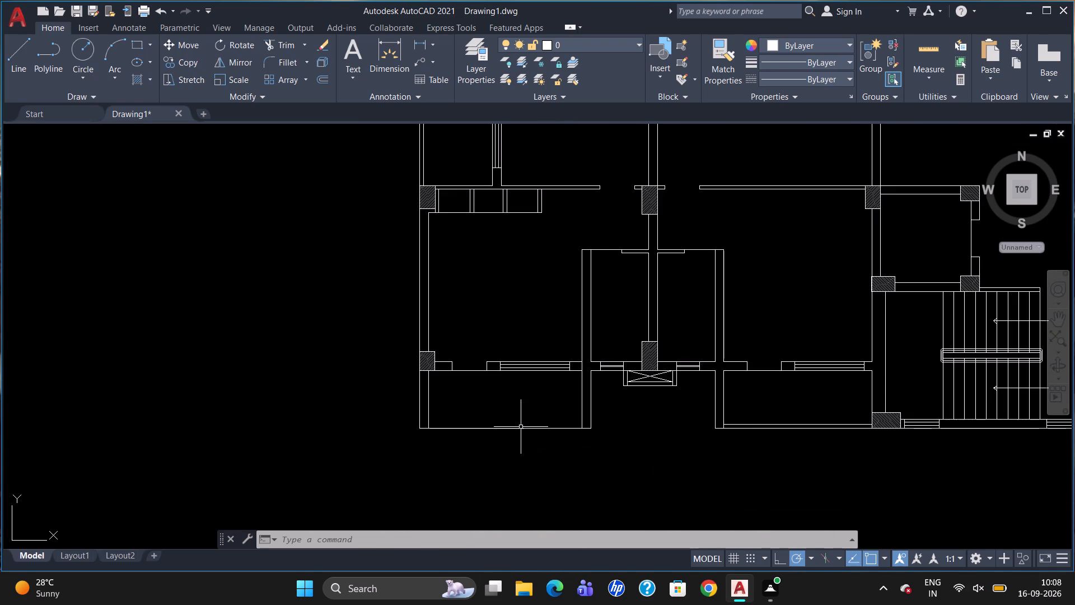
text(BR)
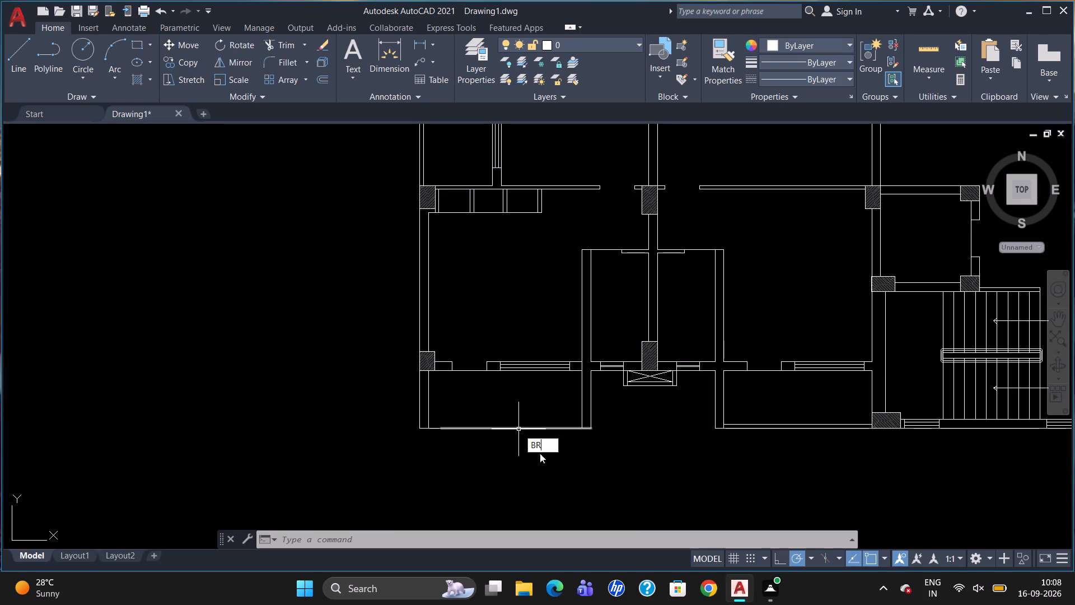
click(548, 468)
click(576, 428)
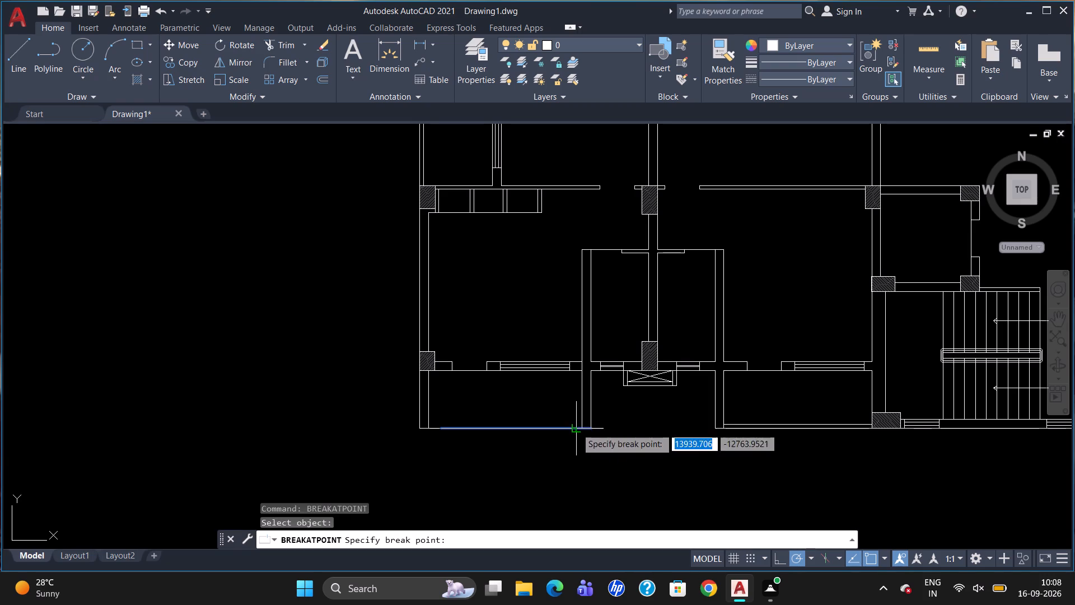
click(582, 425)
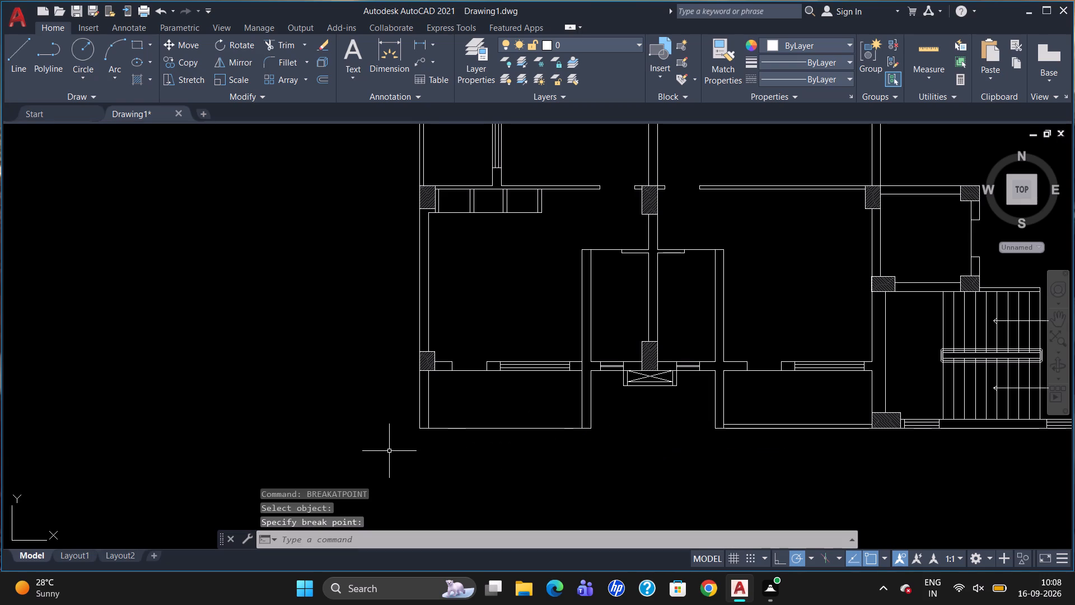
Break the southwest balcony's south line at the east face of its west wall.
click(432, 429)
text(BR)
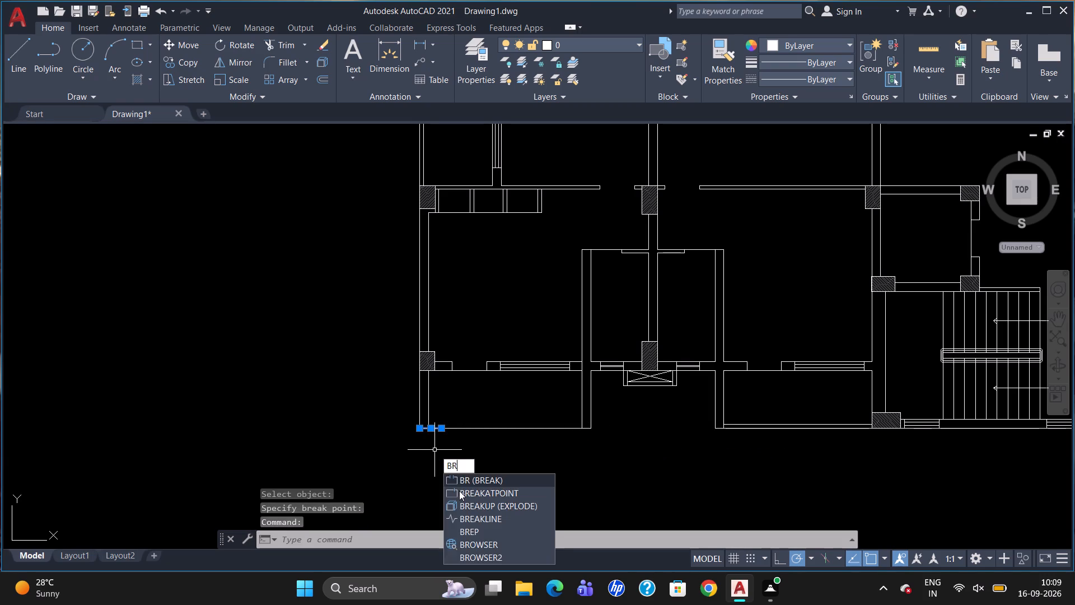
click(459, 491)
scroll(433, 429, up, 3)
click(402, 425)
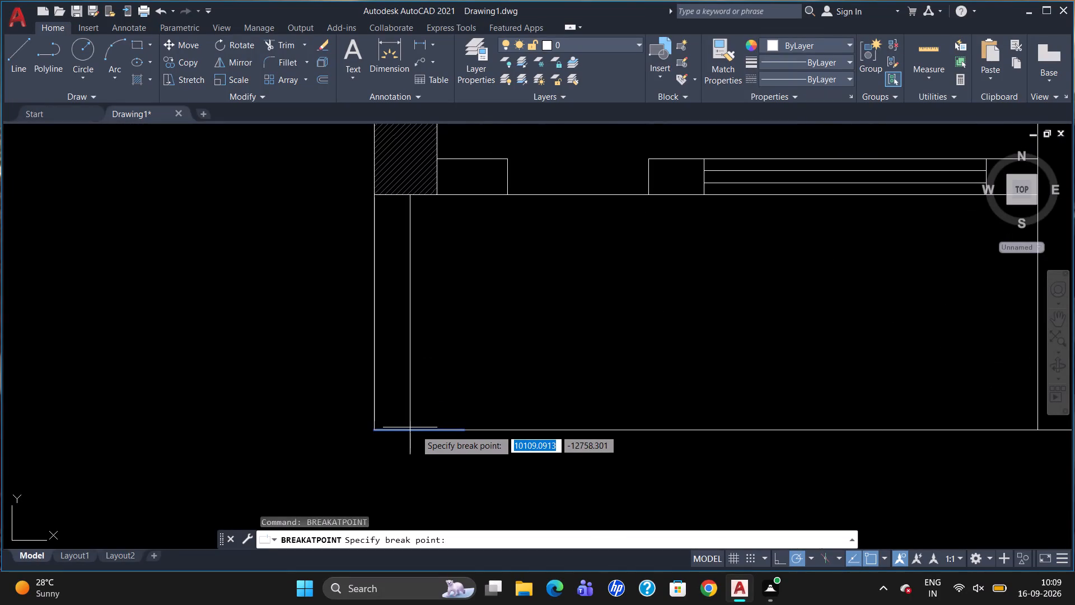
text(BR)
click(443, 476)
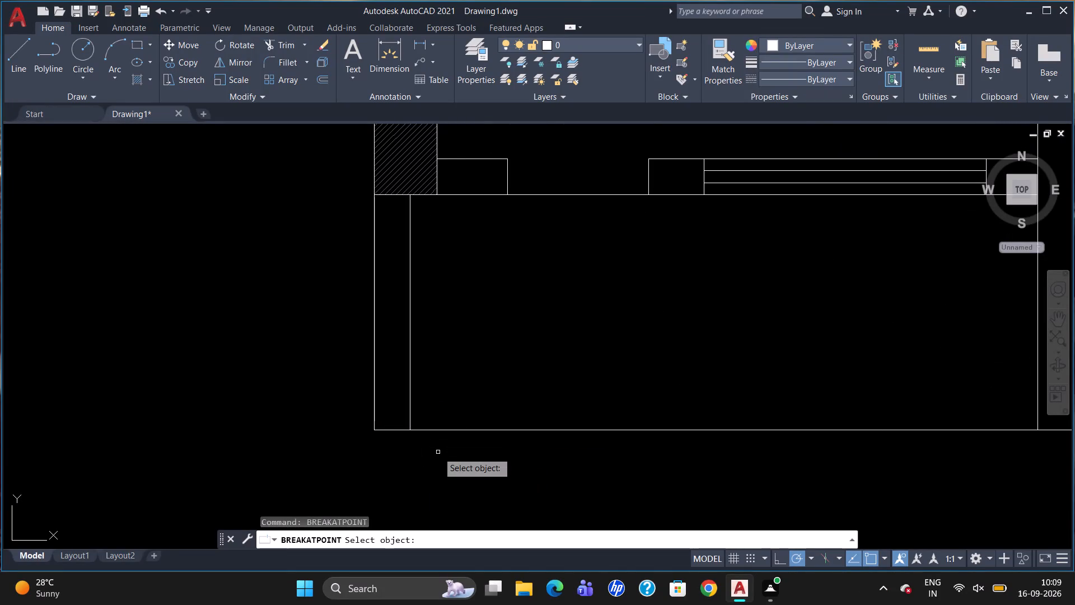
click(422, 430)
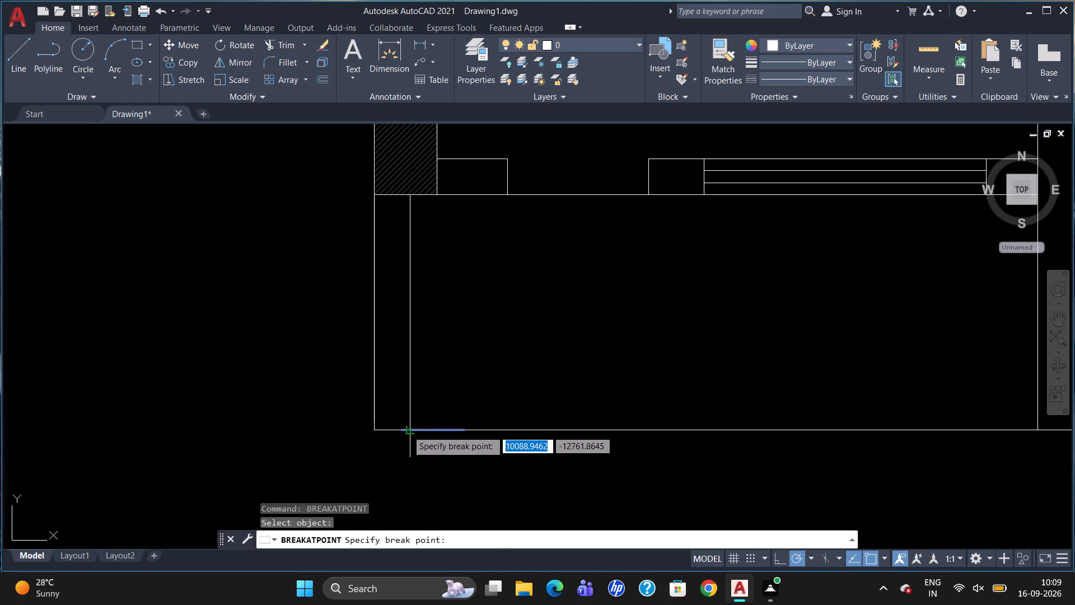
click(407, 430)
Join the two segments of the southwest balcony's south line that lie between its side walls.
click(418, 431)
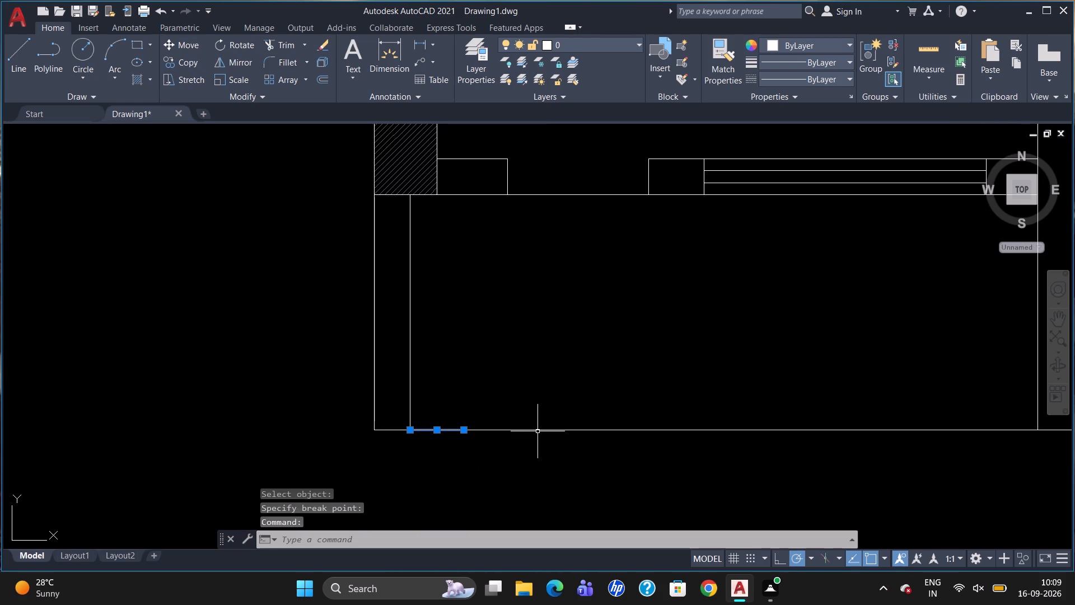
click(539, 431)
key(j)
key(Return)
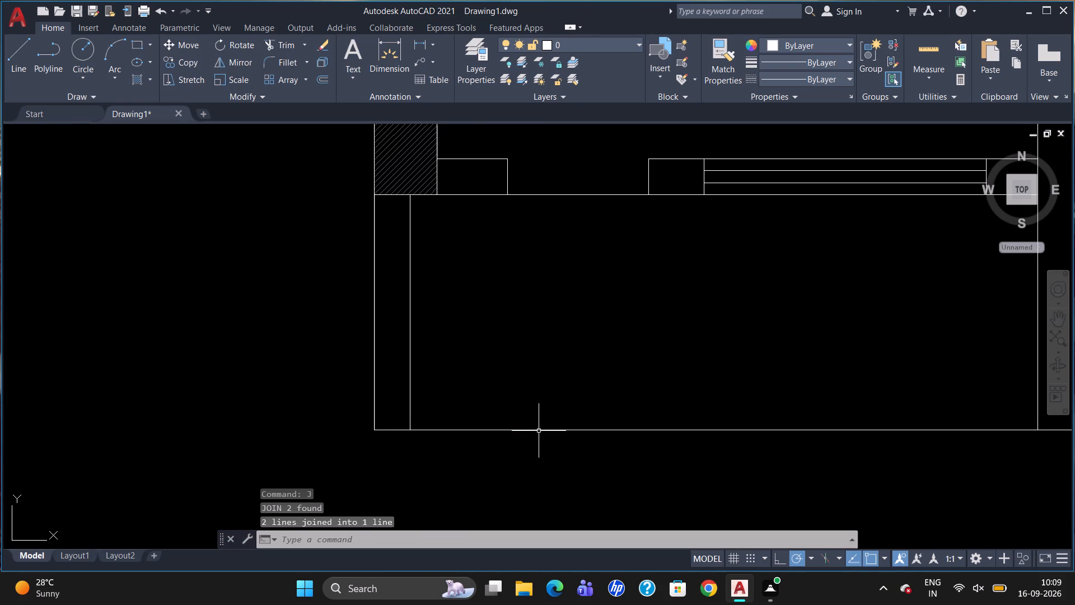
Offset the joined south line of the southwest balcony 100 units to the north.
key(o)
key(Return)
text(100)
key(Return)
click(539, 431)
click(543, 417)
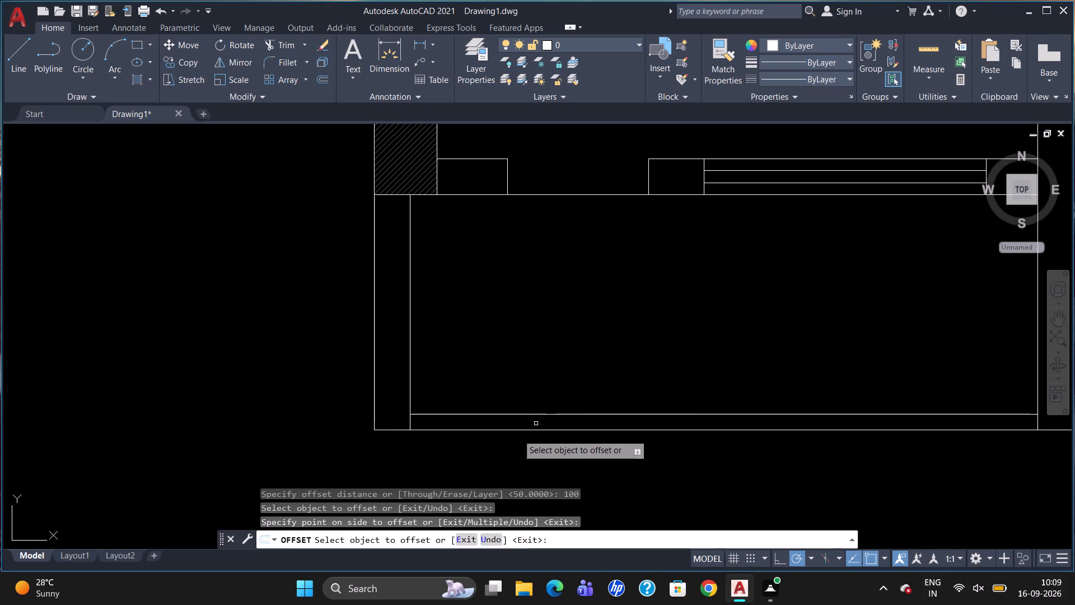
scroll(471, 444, down, 3)
key(Escape)
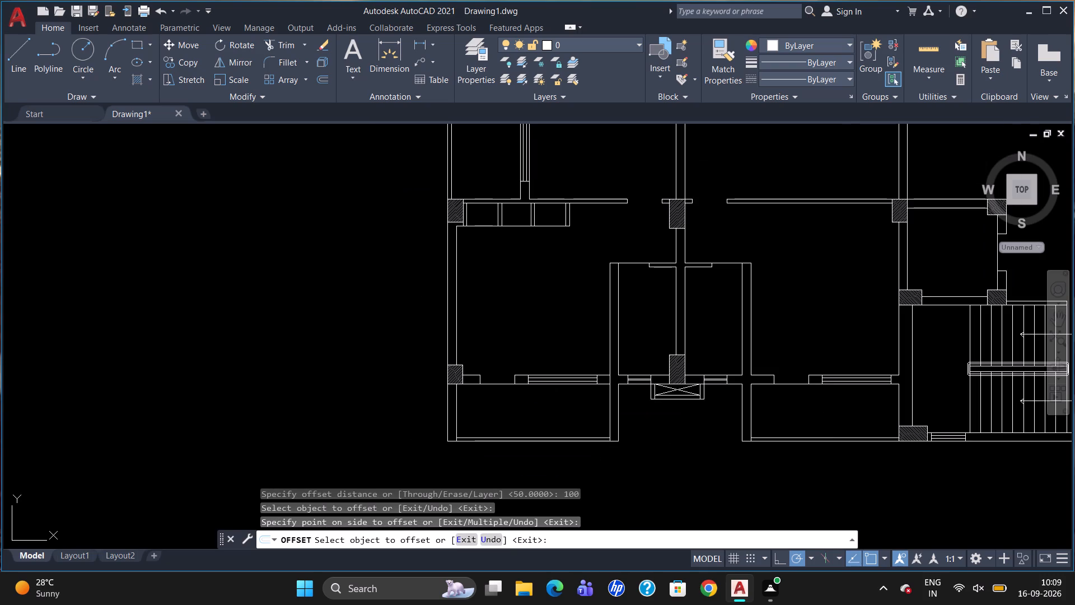
Draw a 4000-unit horizontal line across the northwest room, from the lower end of its northeast wall's inner face to the west wall.
scroll(567, 425, down, 1)
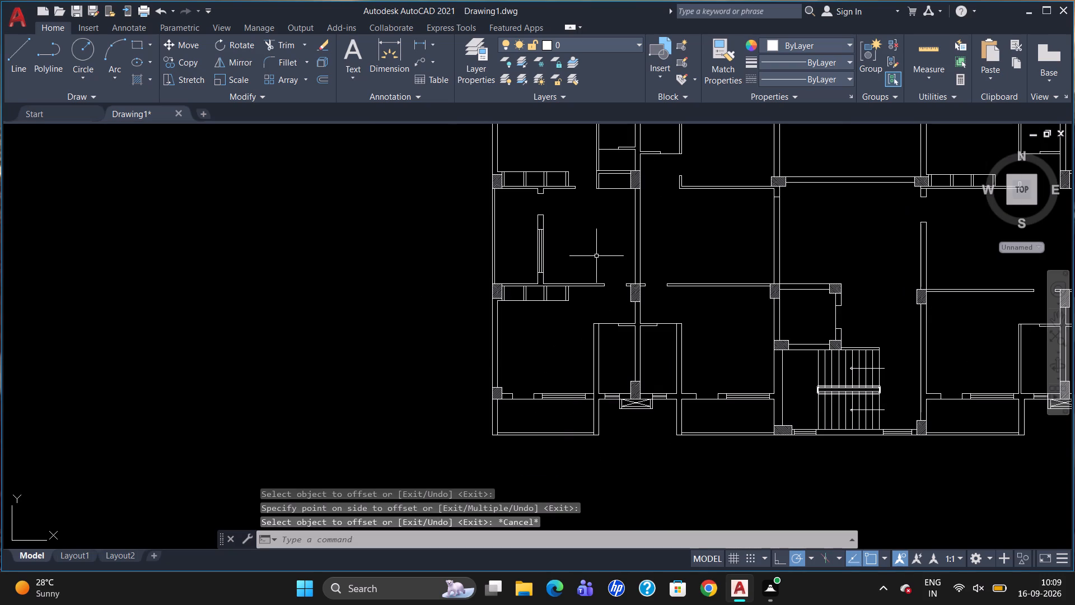
scroll(580, 348, down, 1)
scroll(611, 147, up, 2)
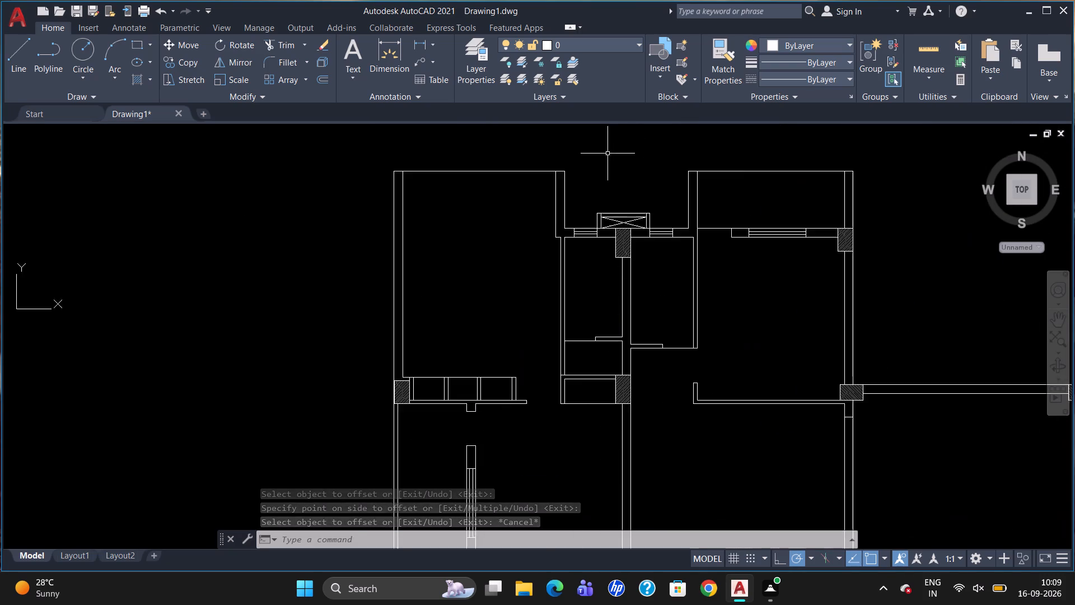
scroll(606, 156, up, 1)
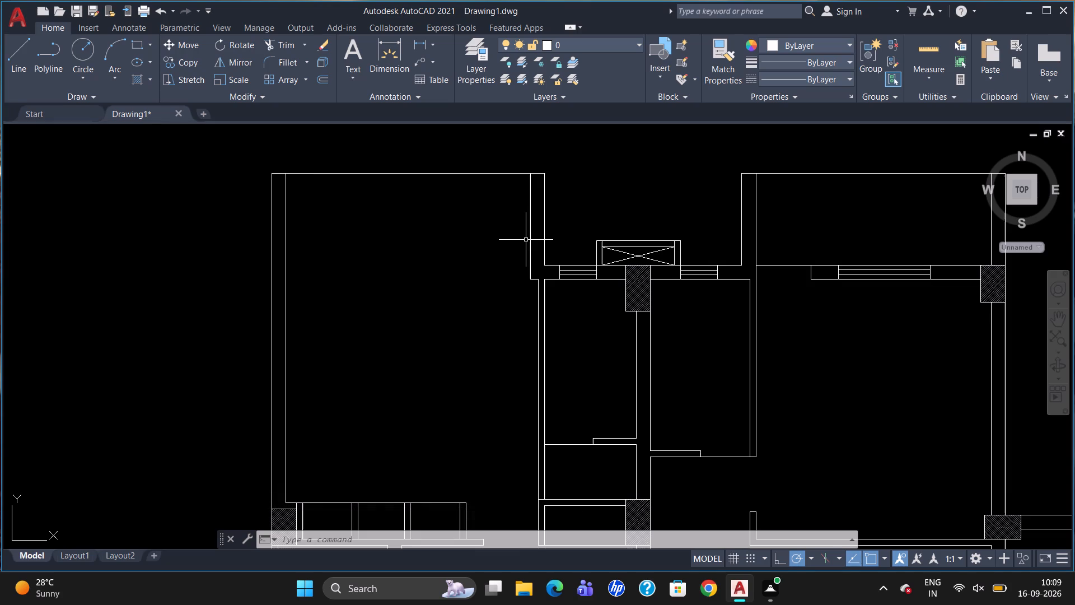
key(l)
key(Return)
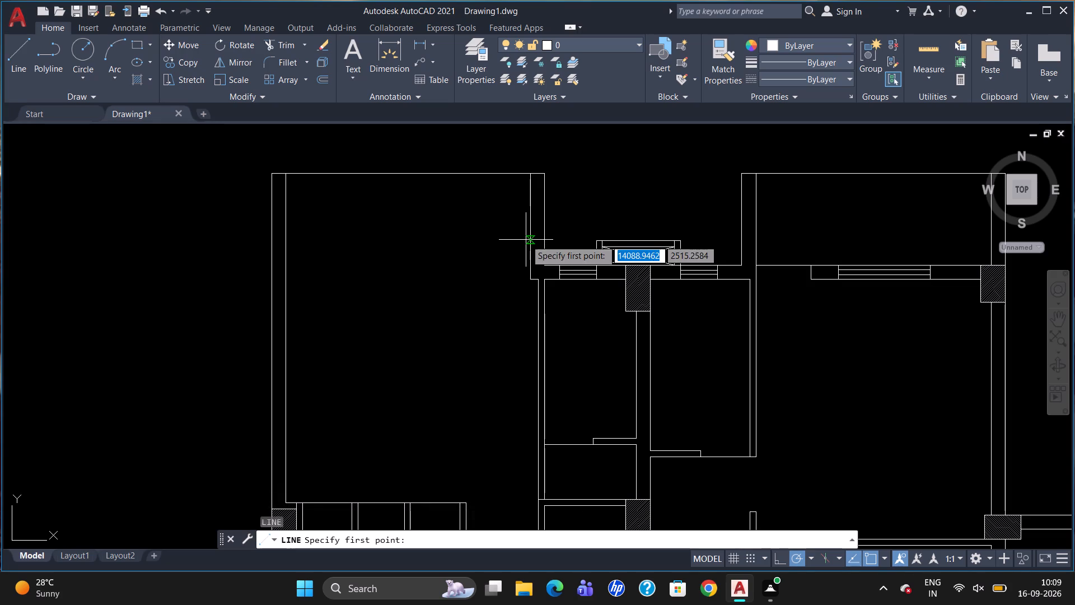
click(528, 281)
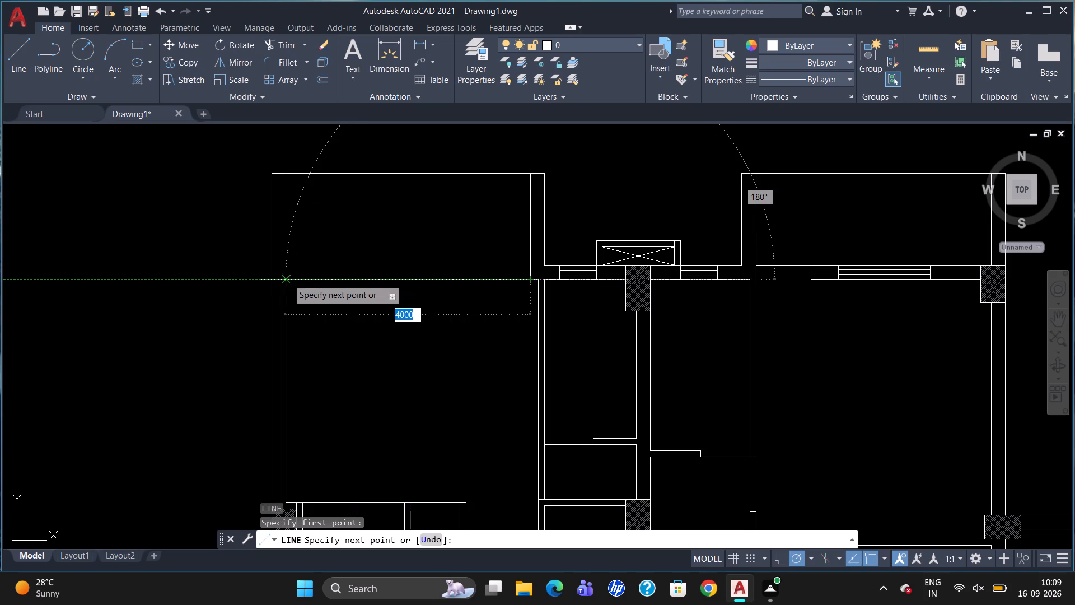
click(287, 279)
key(Escape)
Offset the new horizontal line across the northwest room 230 units to the north.
key(o)
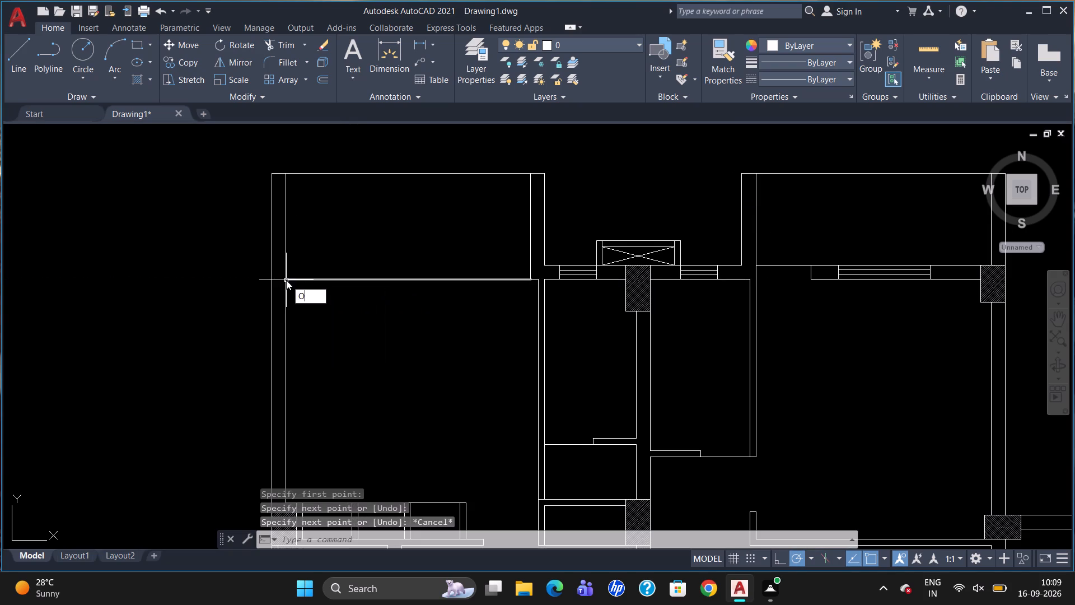
key(Return)
text(100)
key(BackSpace)
key(BackSpace)
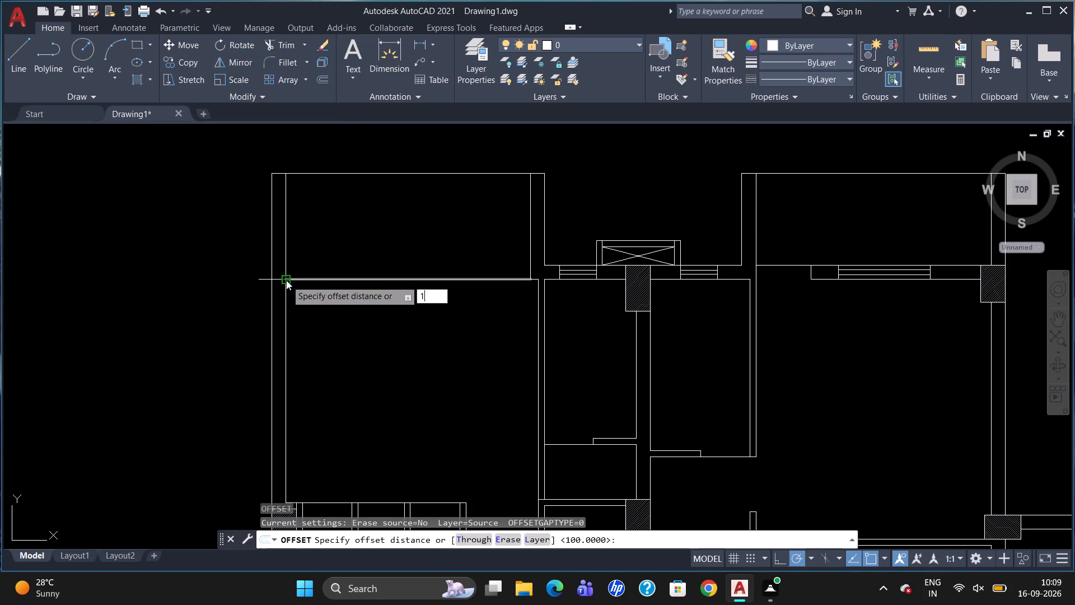
key(BackSpace)
text(230)
key(Return)
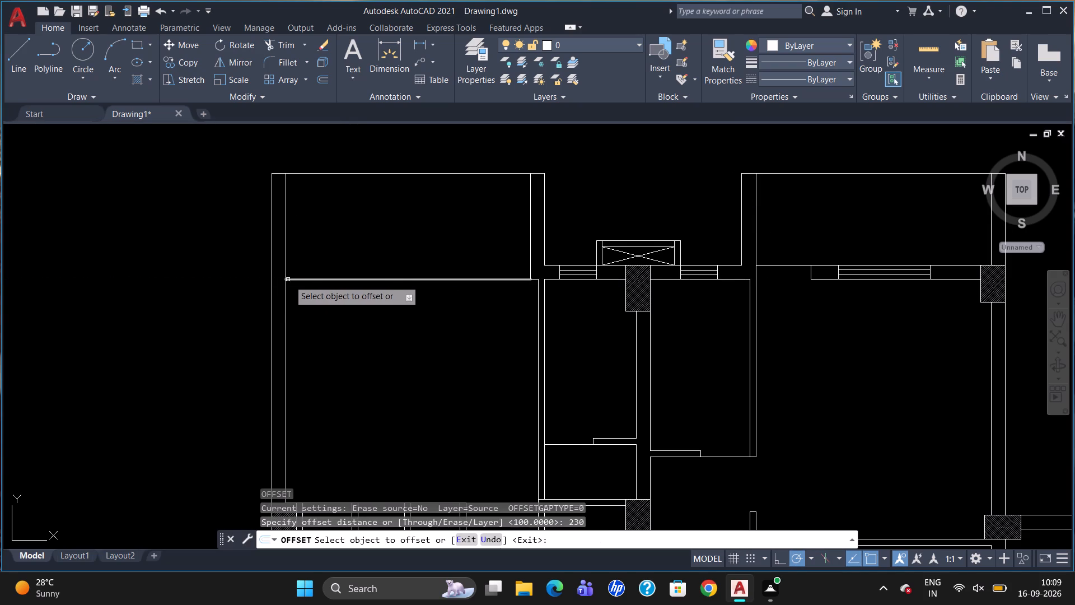
click(297, 278)
click(309, 257)
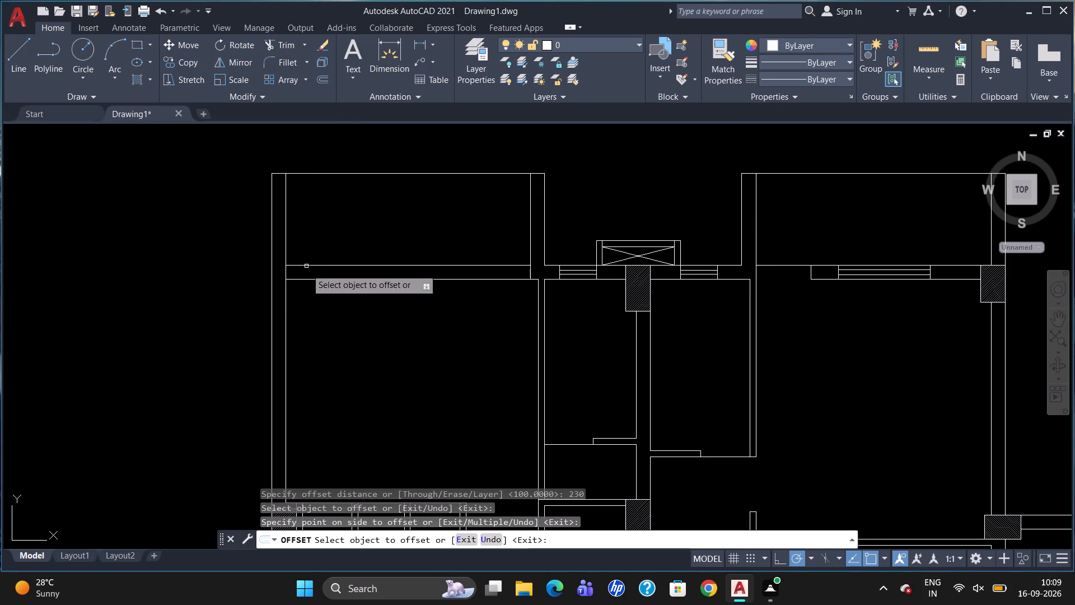
key(Escape)
Trim the east wall's inner face between the two new horizontal lines of the northwest balcony wall.
key(r)
key(BackSpace)
text(TR)
key(Return)
key(Return)
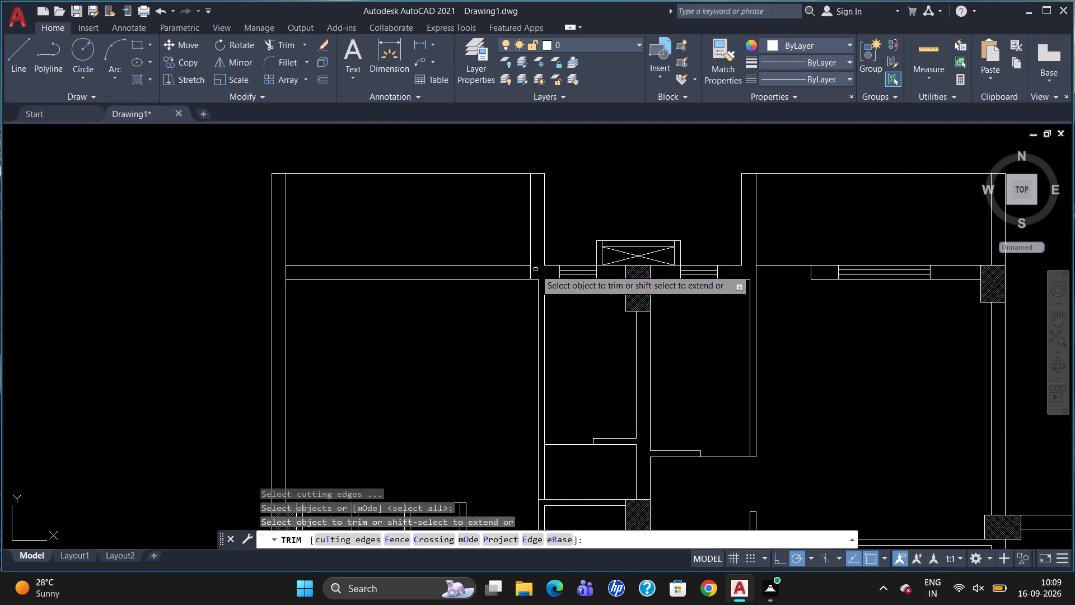
click(531, 270)
key(Escape)
Break the northwest balcony's north line at the west face of its east wall.
scroll(493, 295, down, 1)
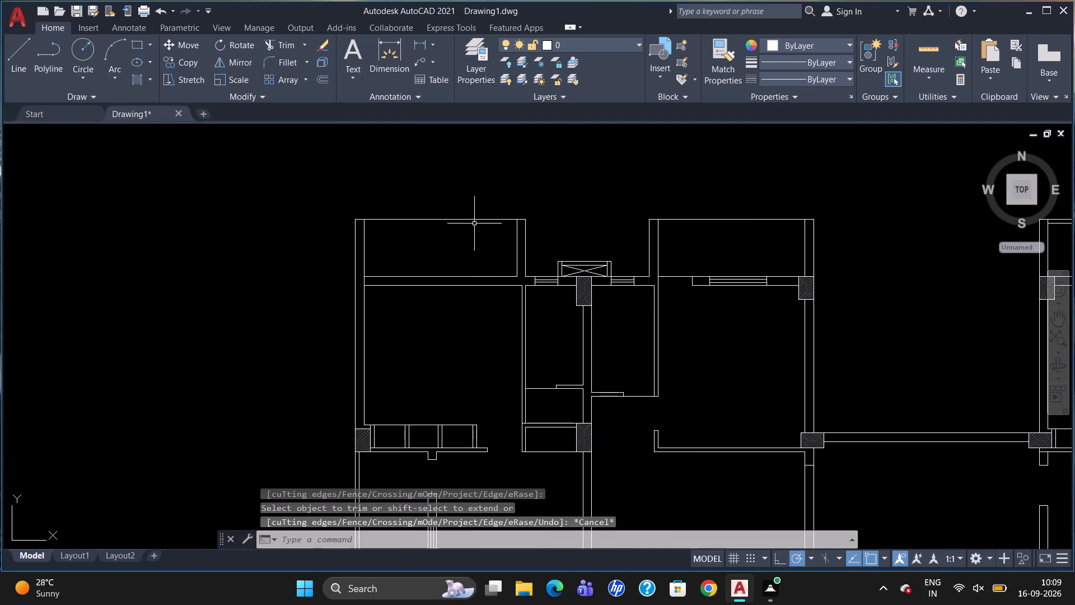
scroll(473, 212, up, 1)
text(BR)
click(487, 262)
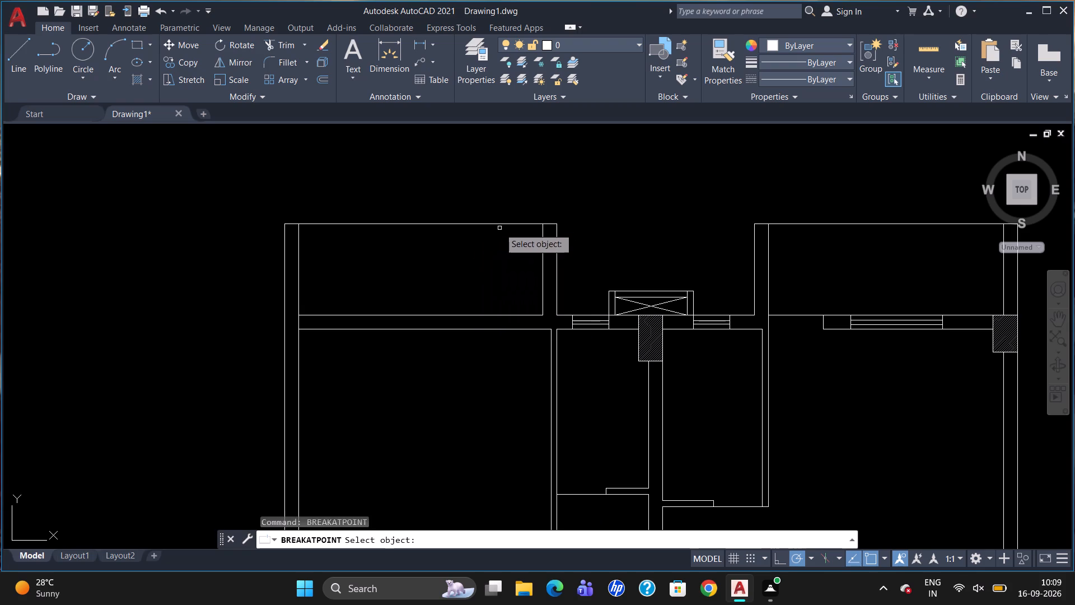
click(503, 224)
click(541, 225)
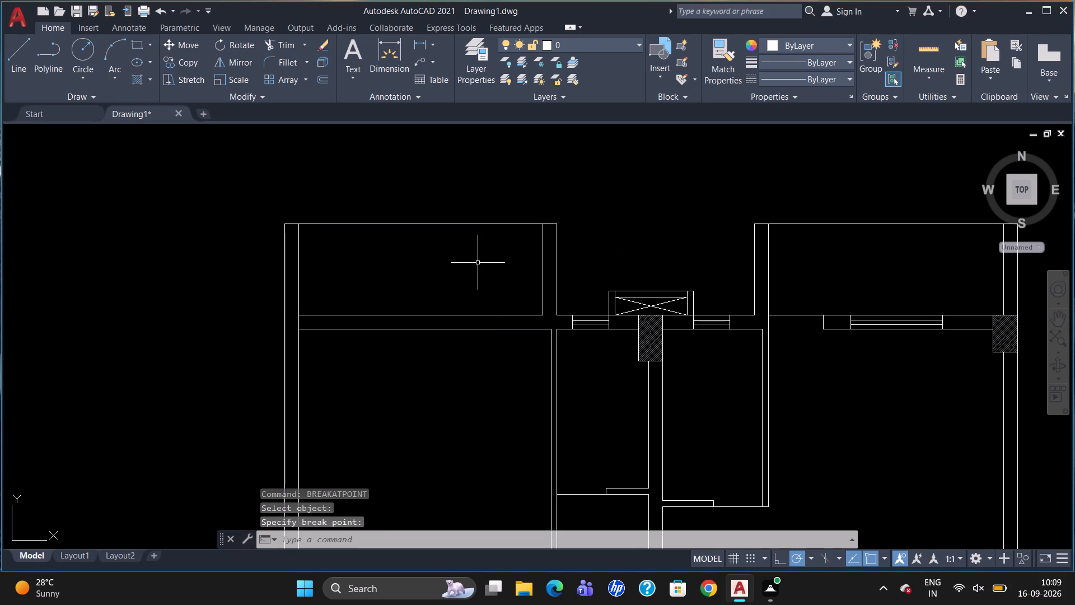
Break the northwest balcony's north line at the east face of its west wall.
text(BR)
click(499, 305)
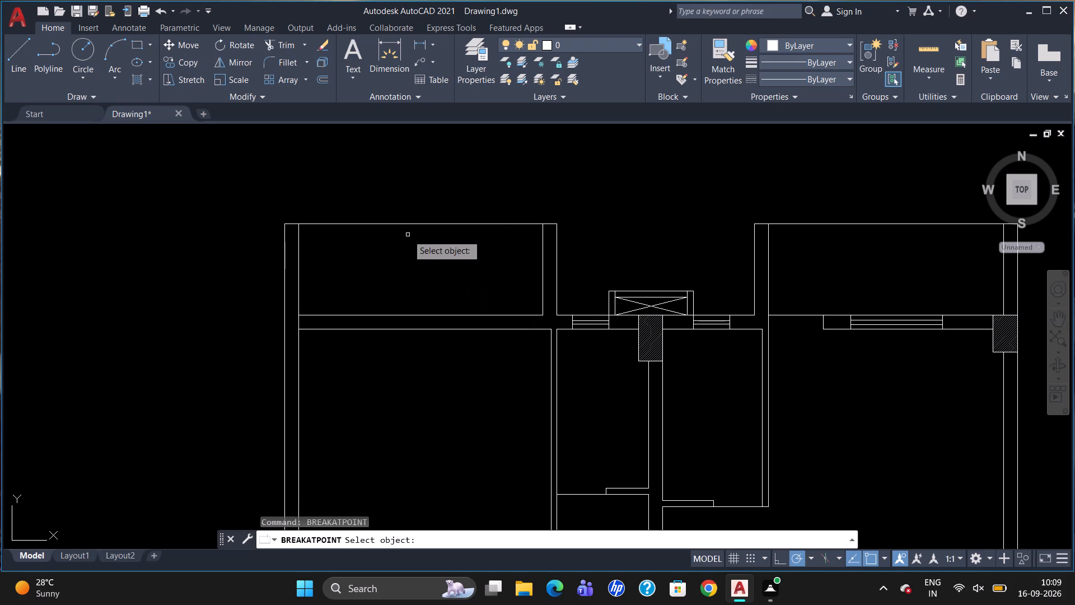
click(399, 224)
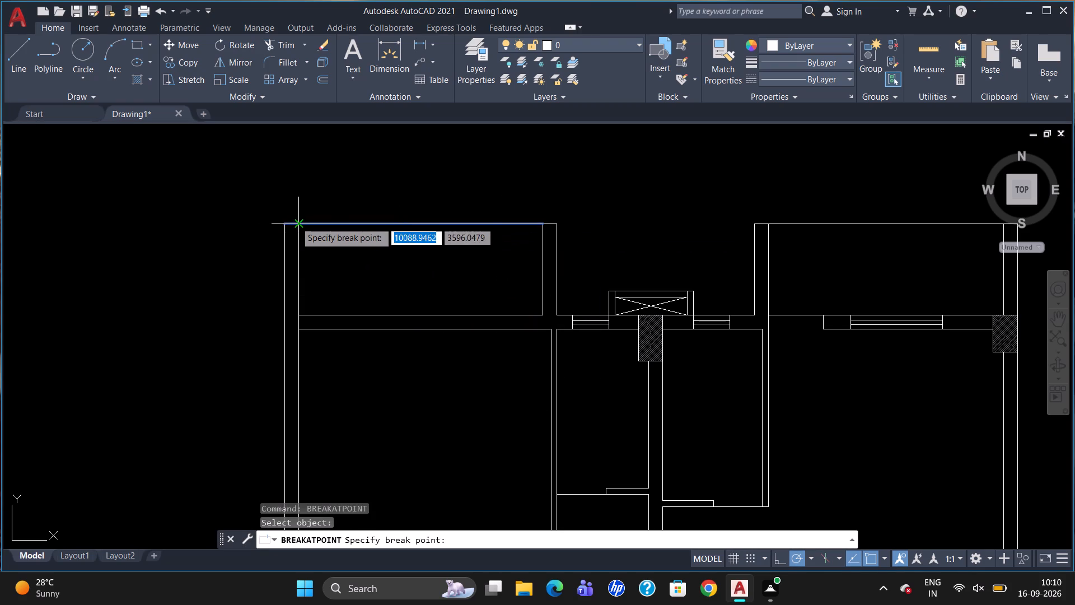
click(298, 224)
Offset the middle segment of the northwest balcony's north line 100 units to the south.
key(o)
key(Return)
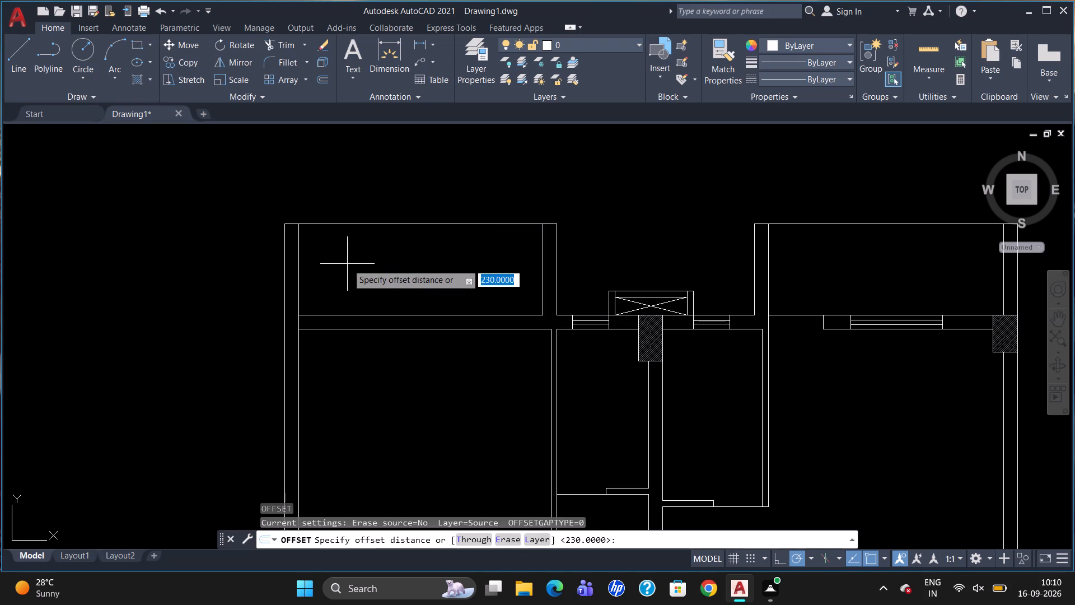
text(100)
key(Return)
drag(362, 224, 364, 231)
click(368, 258)
key(Escape)
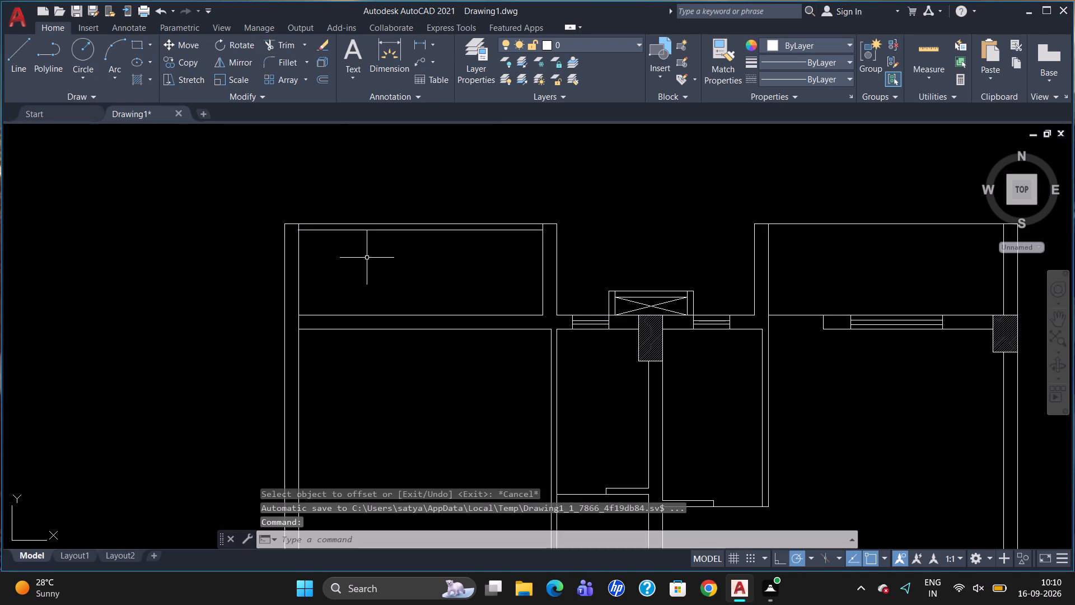
Copy the hatched column from the northeast room's outer corner to the junction of the west wall and the northwest balcony wall.
scroll(371, 299, down, 1)
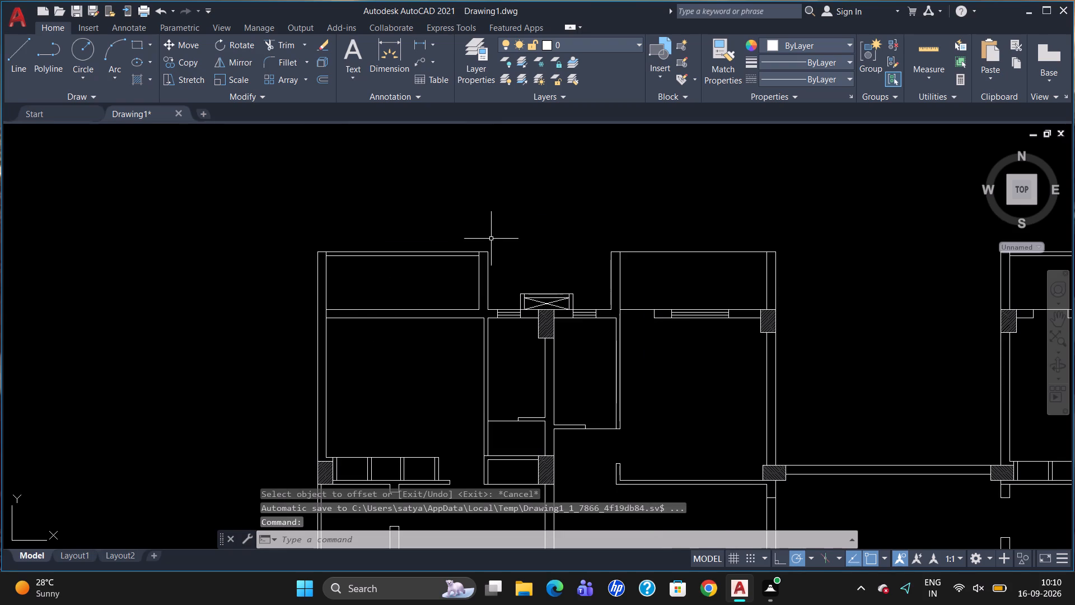
scroll(491, 239, down, 2)
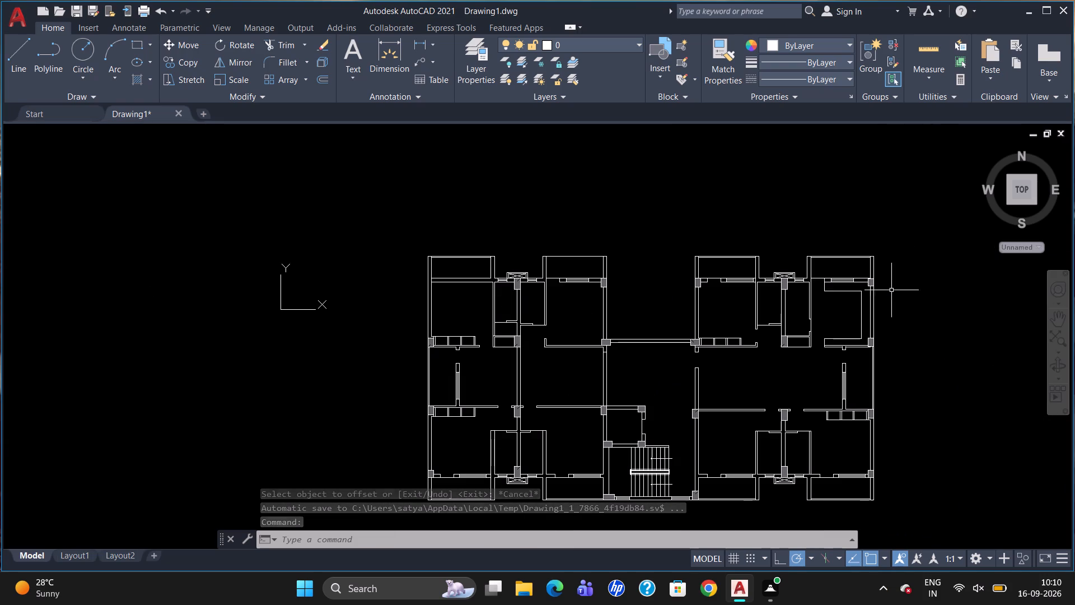
click(872, 282)
text(CO)
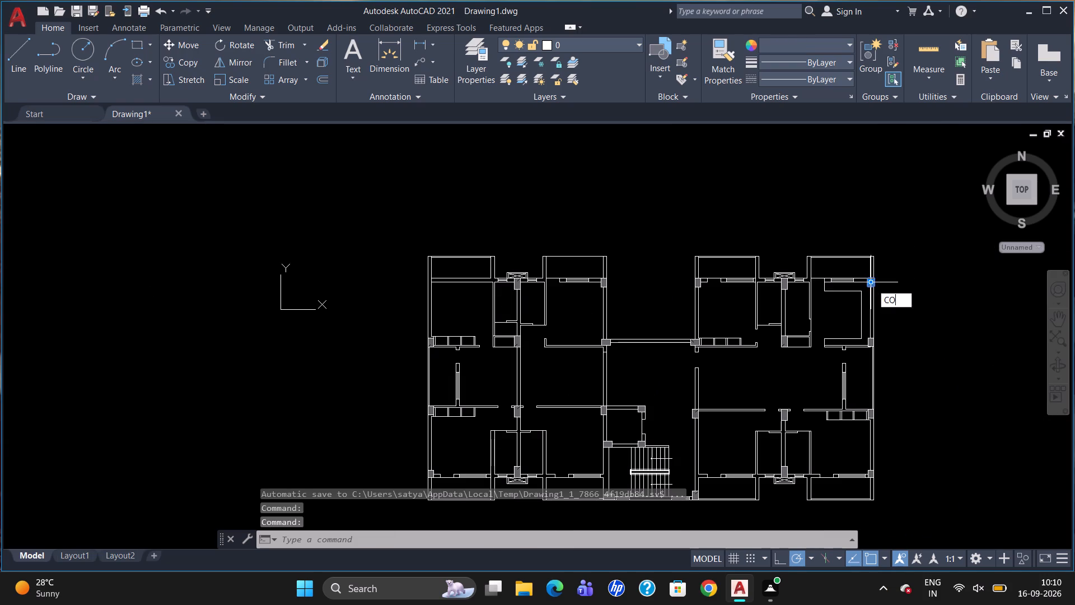
key(Return)
click(872, 284)
scroll(435, 295, up, 3)
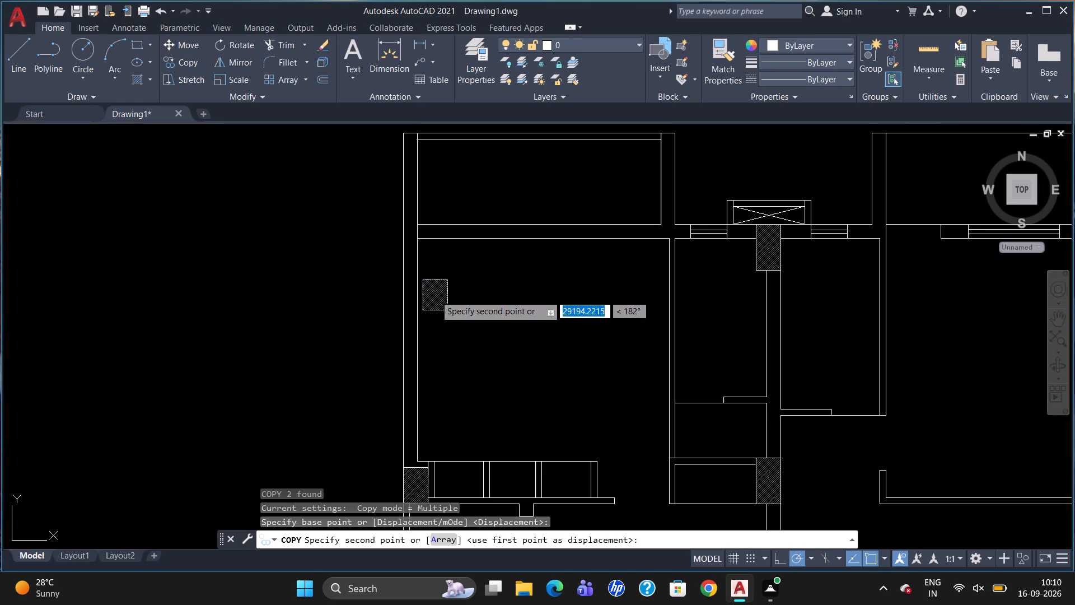
scroll(413, 247, up, 3)
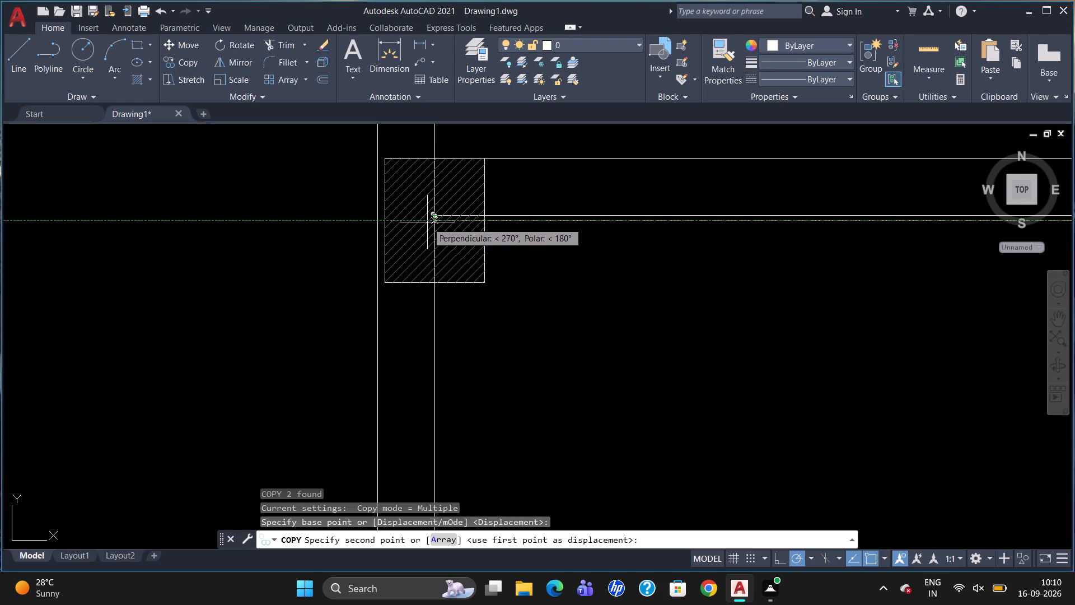
scroll(425, 225, up, 1)
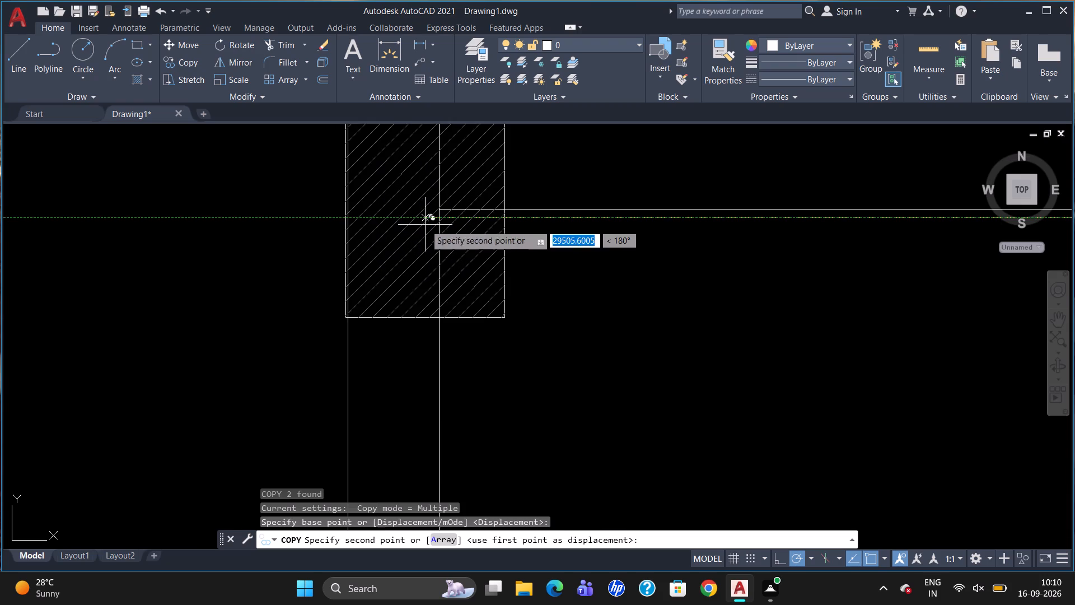
scroll(433, 305, down, 2)
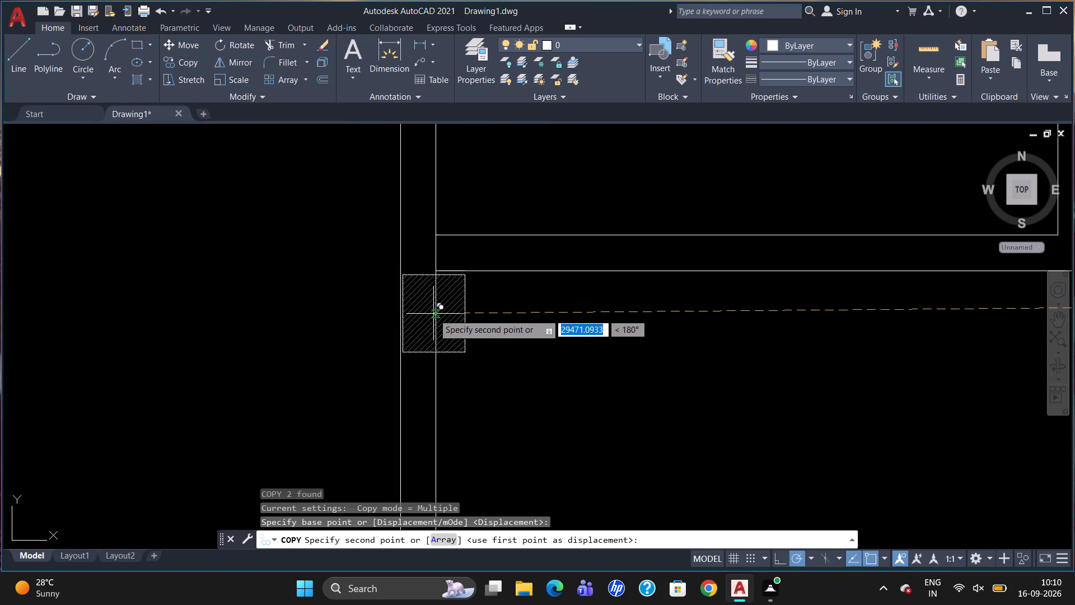
scroll(432, 275, up, 1)
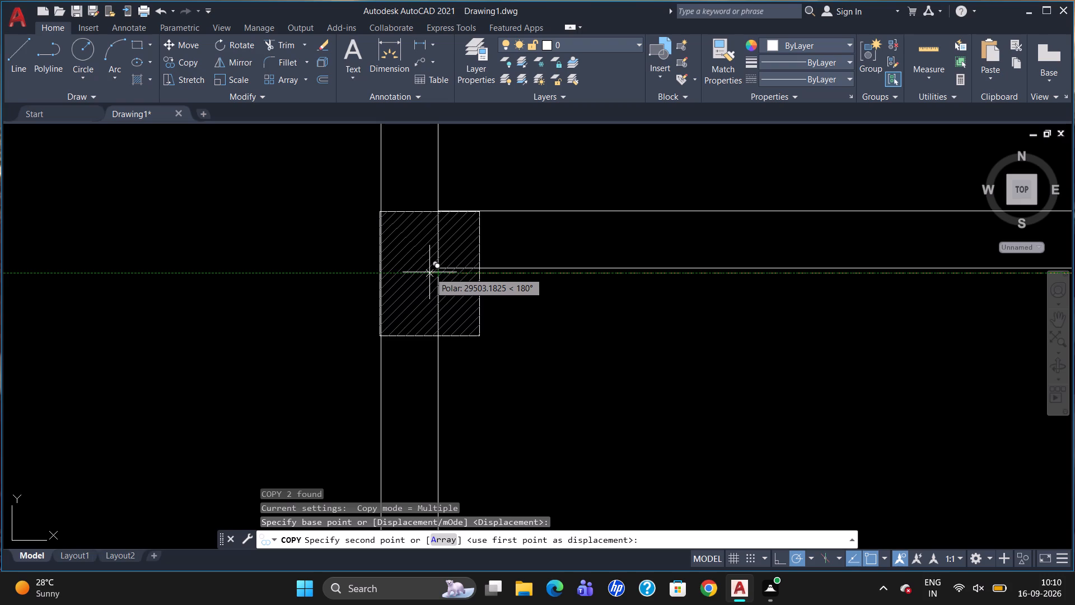
click(431, 271)
key(Escape)
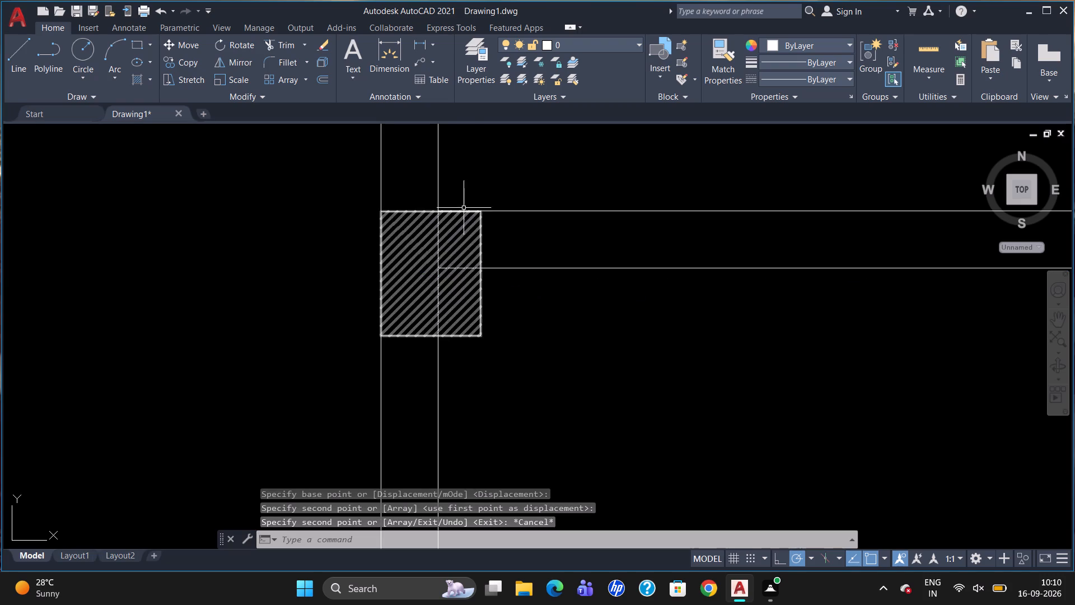
Move the copied hatched column so its northwest corner sits on the west wall's outer face.
scroll(466, 200, up, 3)
click(502, 259)
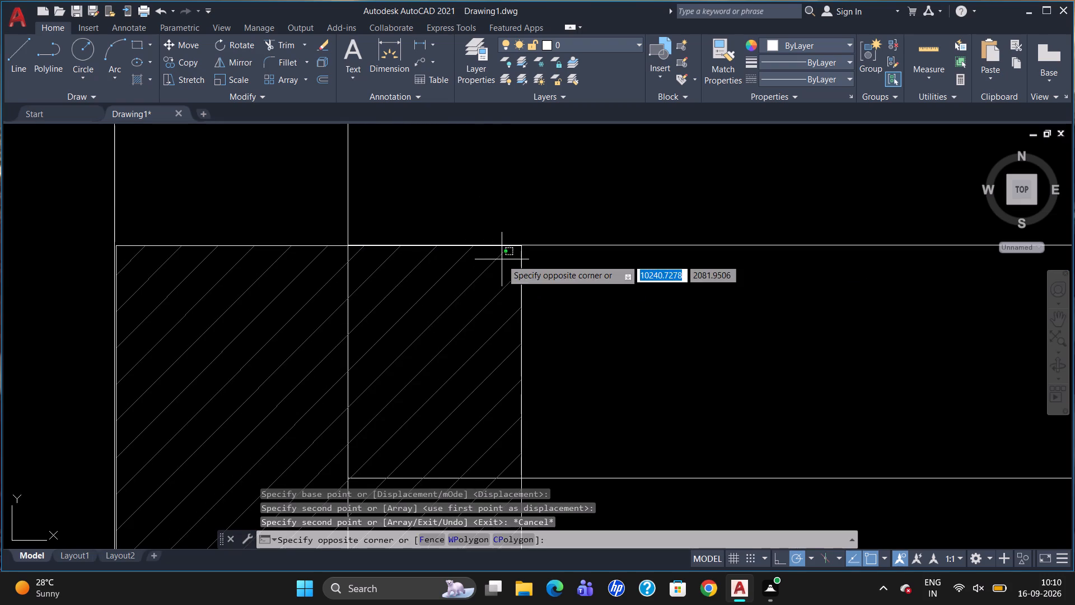
click(527, 257)
click(522, 260)
key(m)
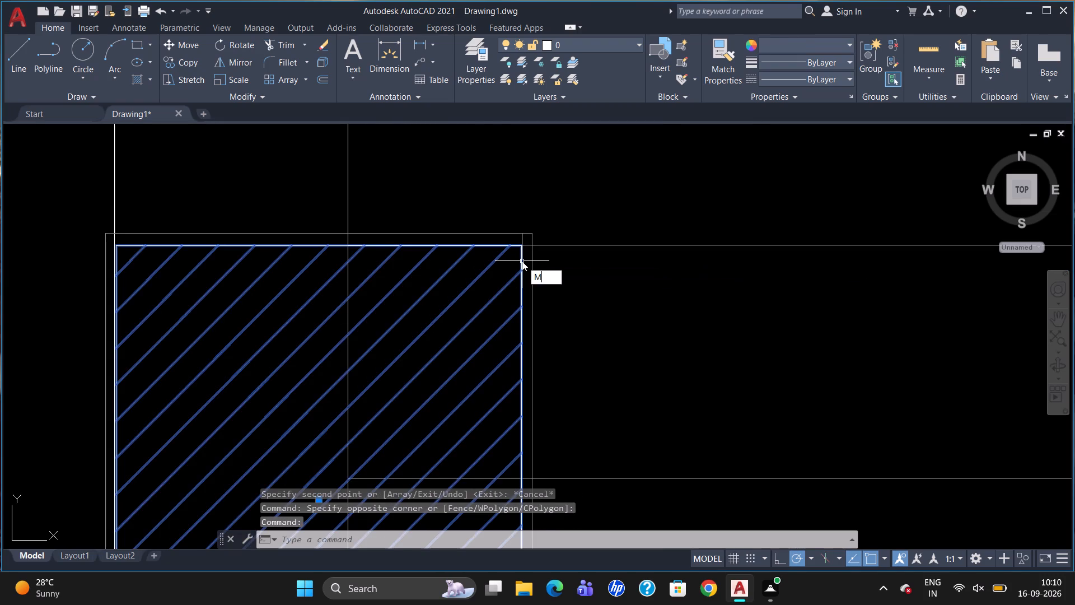
key(Return)
scroll(117, 239, up, 1)
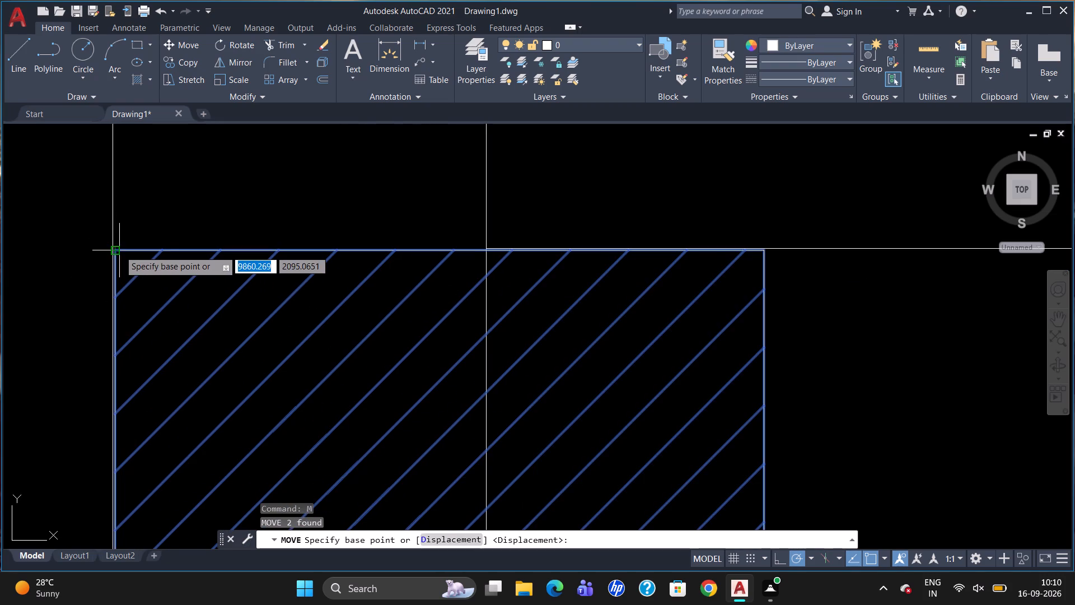
click(119, 250)
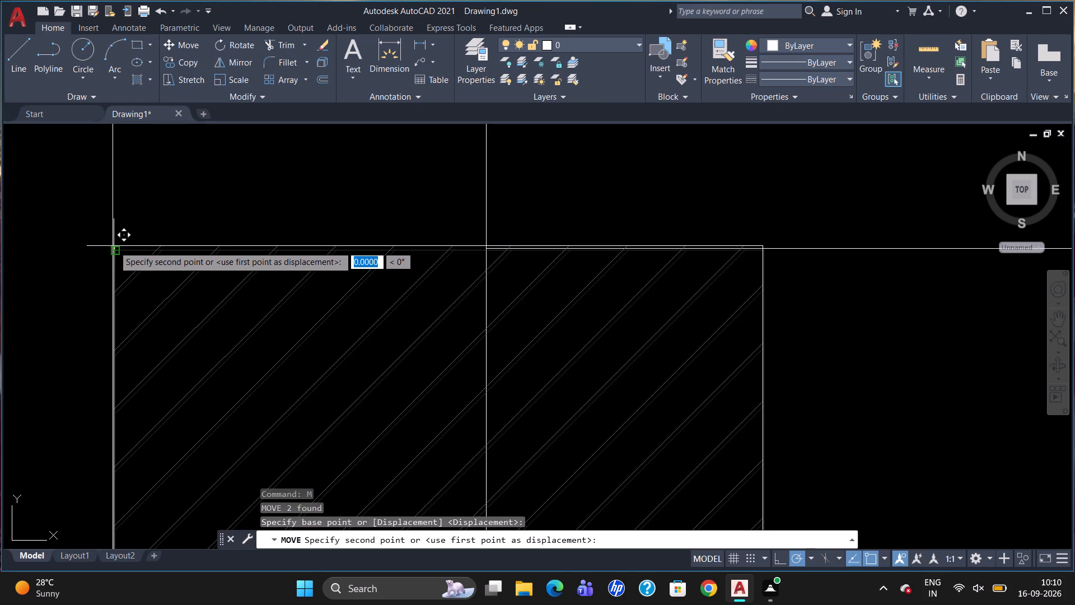
click(113, 245)
scroll(212, 224, down, 3)
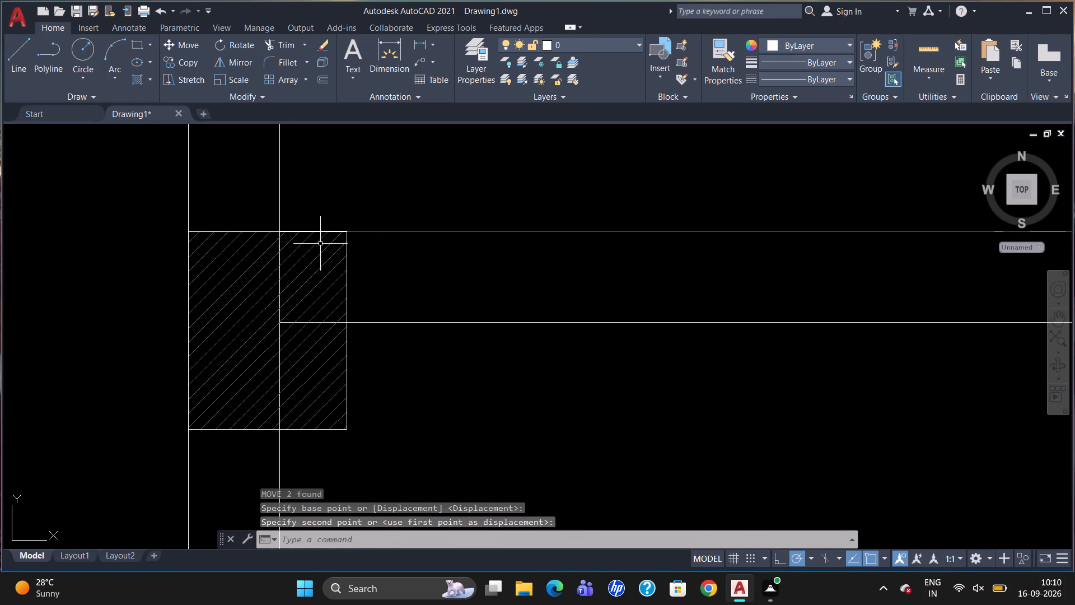
Move the hatched column so its north edge aligns with the northwest balcony wall's north line.
scroll(335, 222, up, 3)
click(363, 260)
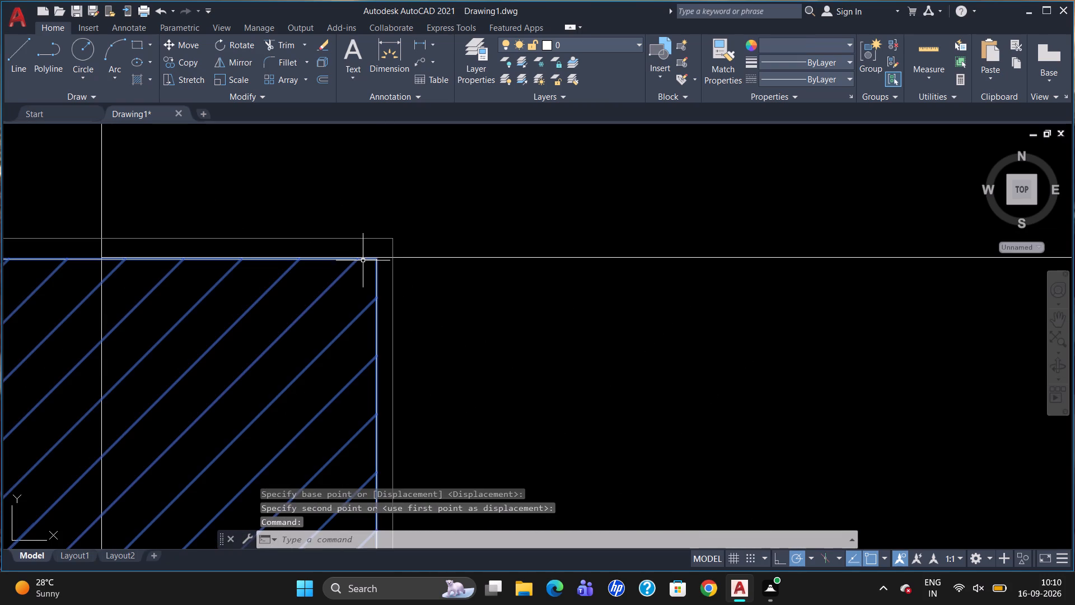
key(m)
key(Return)
scroll(390, 267, up, 2)
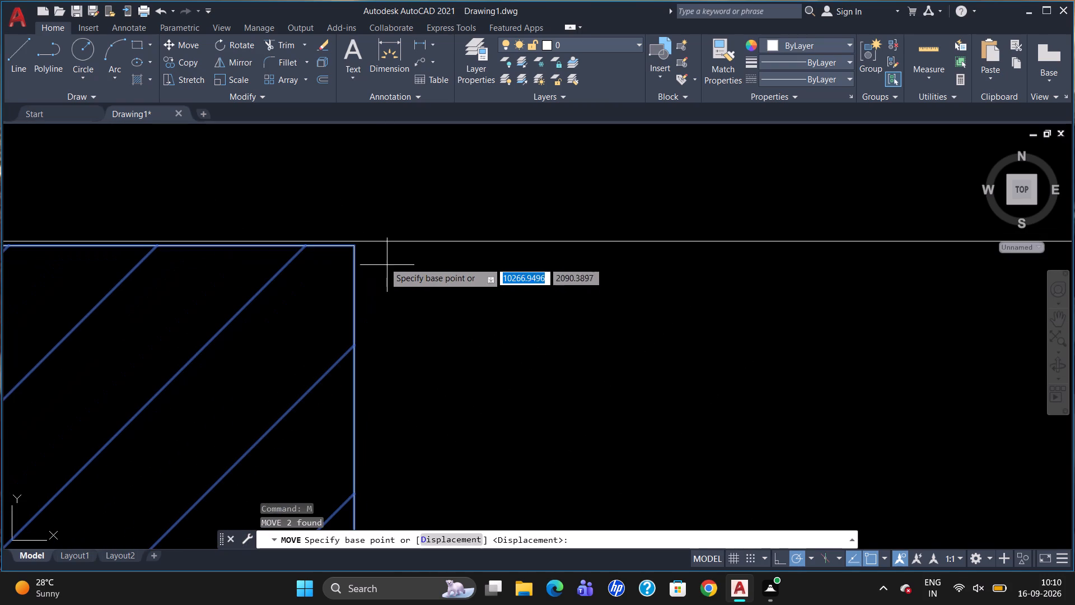
click(356, 245)
click(356, 239)
scroll(404, 209, down, 3)
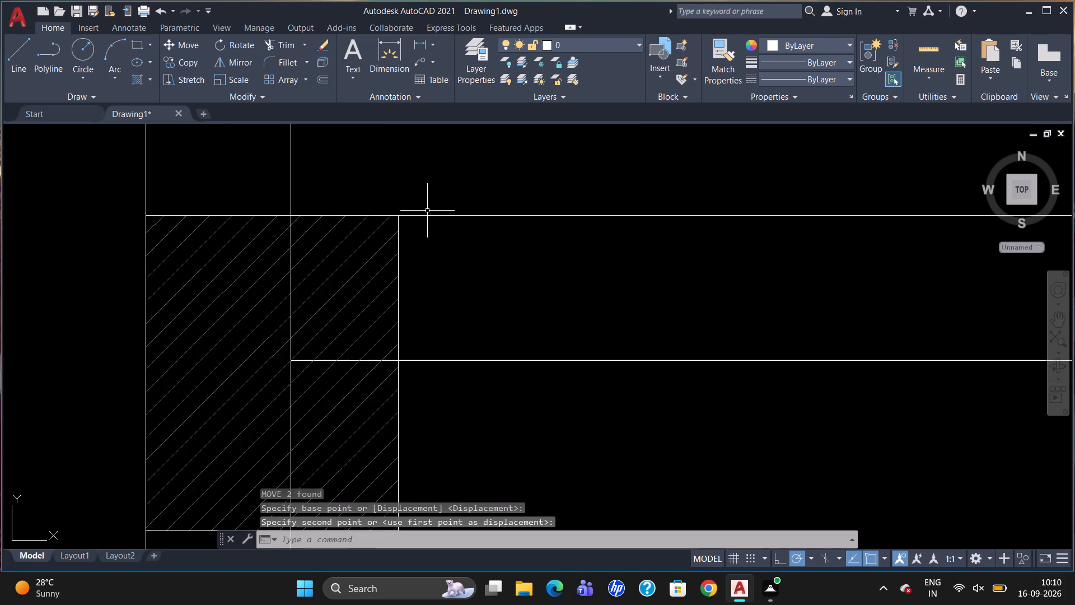
scroll(429, 211, down, 3)
Break the northwest balcony wall's south line at the hatched column's east face.
text(BR)
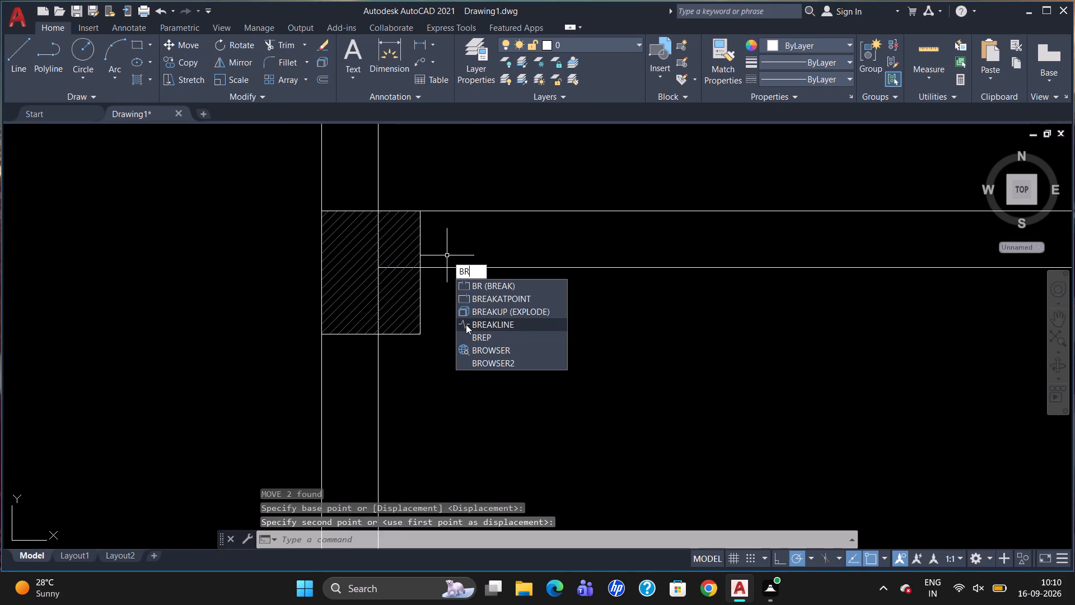
click(477, 299)
click(442, 265)
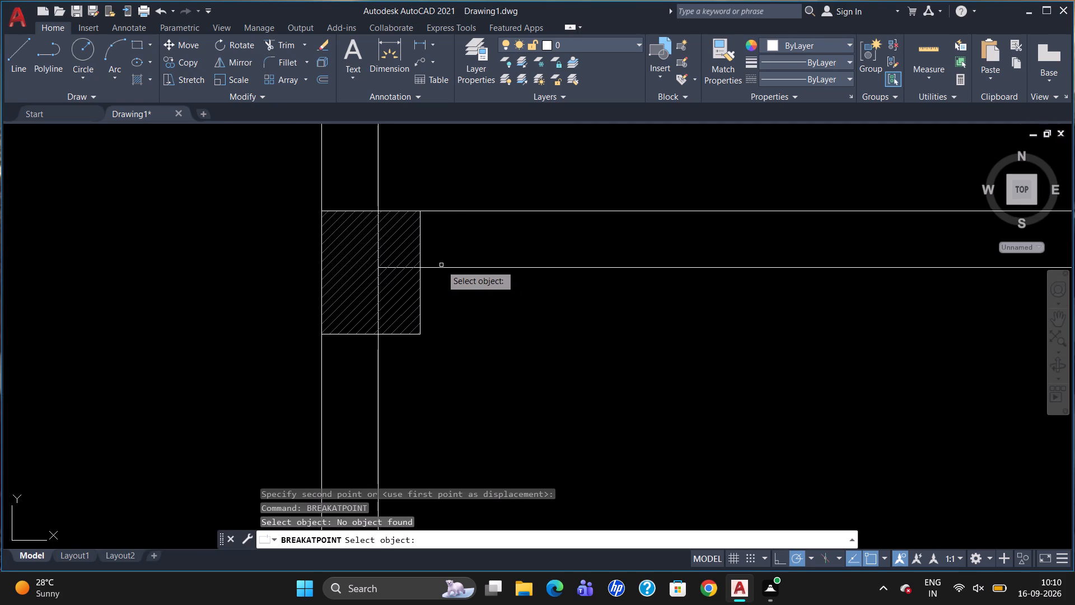
click(439, 267)
click(417, 267)
key(Escape)
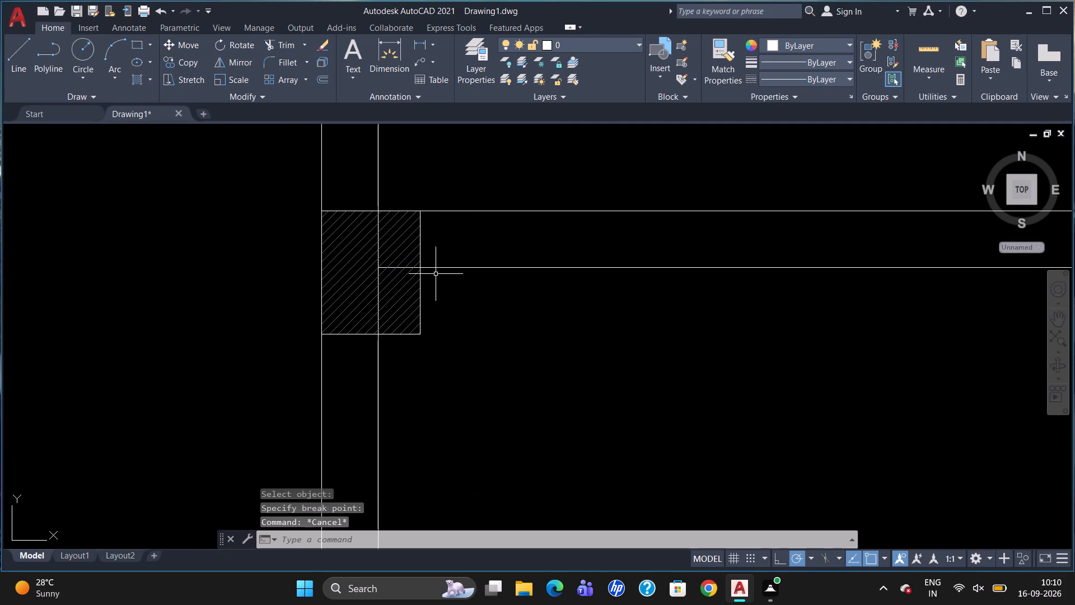
key(Escape)
Break the west wall's inner line at the hatched column's south and north faces.
text(BR)
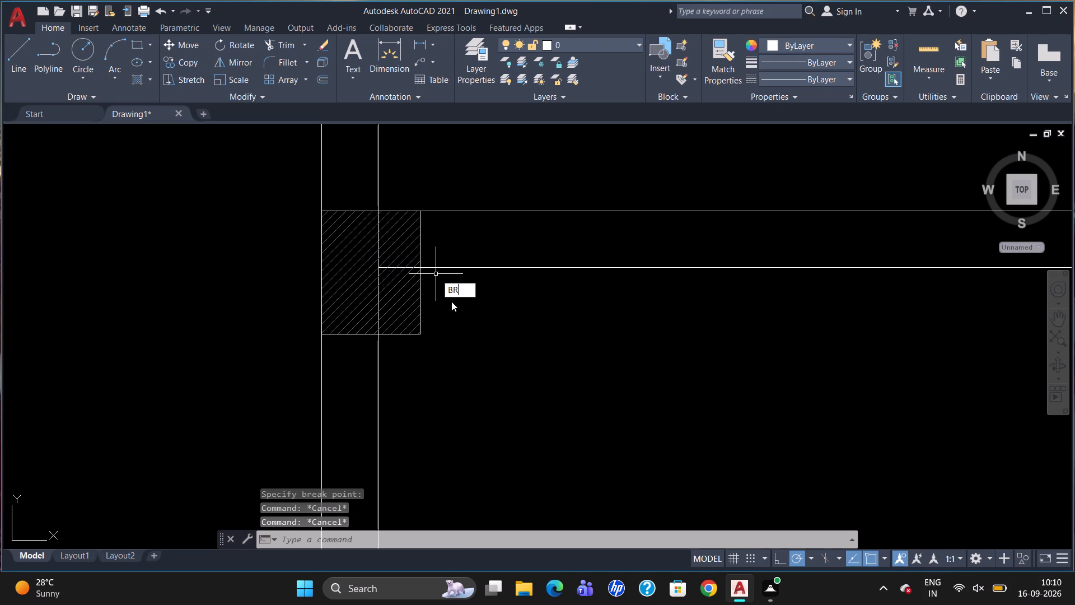
click(459, 315)
click(379, 350)
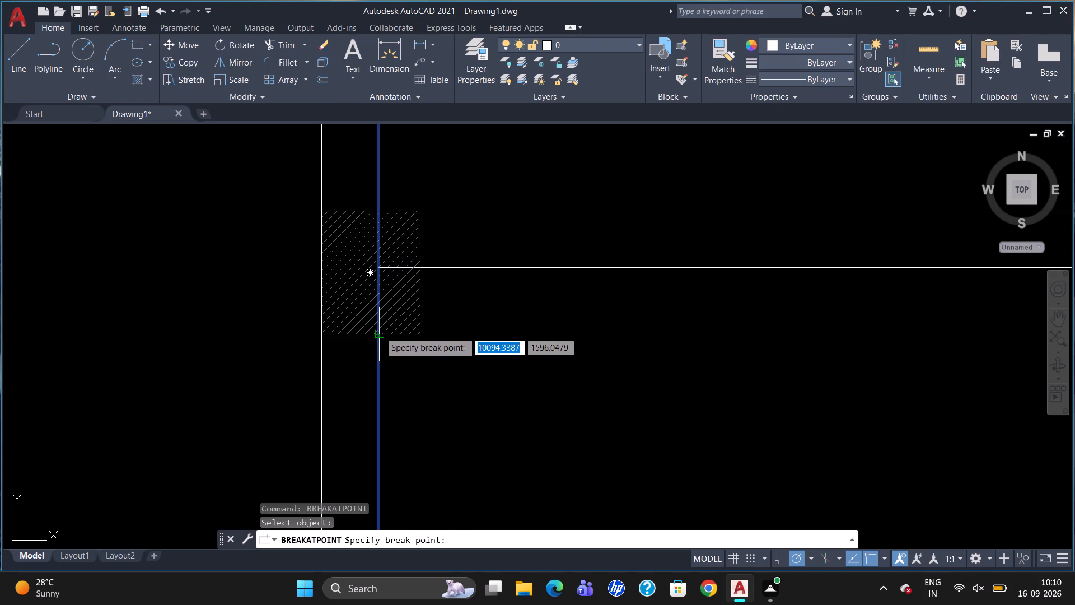
click(379, 332)
text(BR)
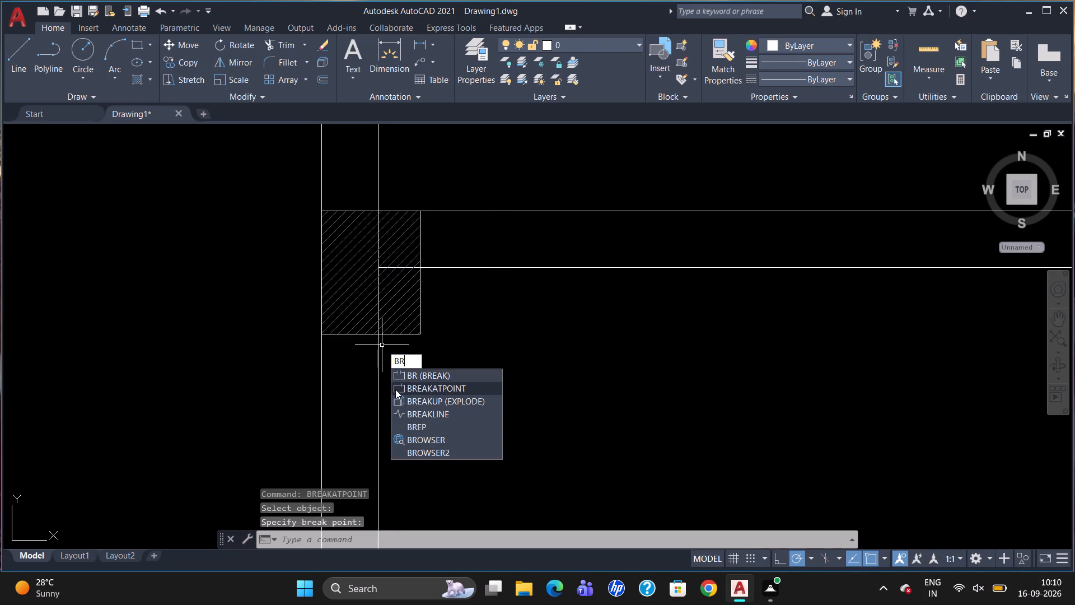
click(395, 389)
click(378, 204)
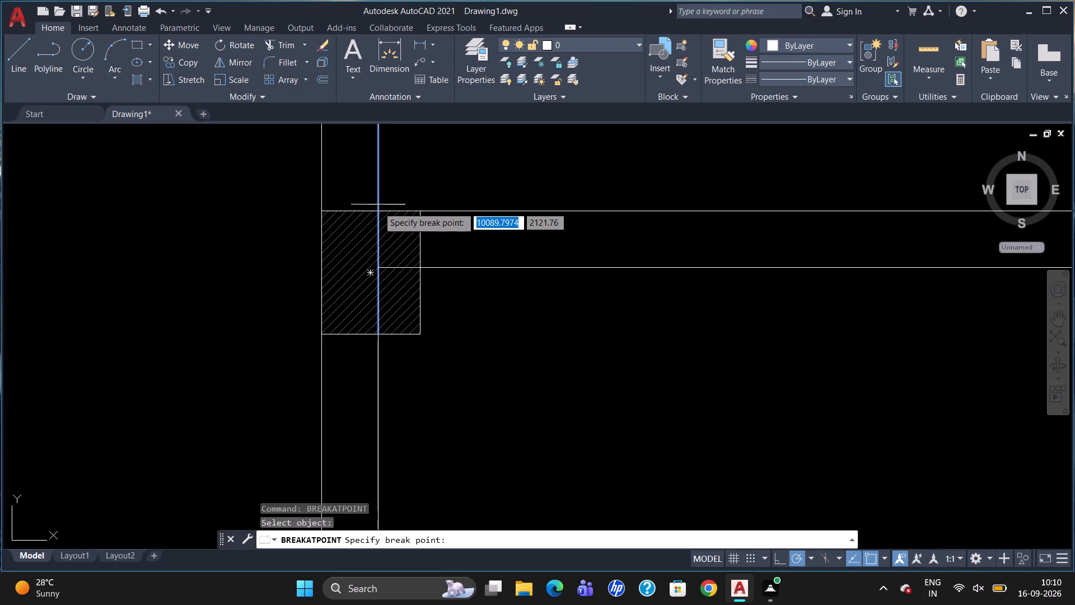
click(378, 211)
Delete the two wall line segments that lie inside the hatched corner column.
scroll(385, 271, up, 4)
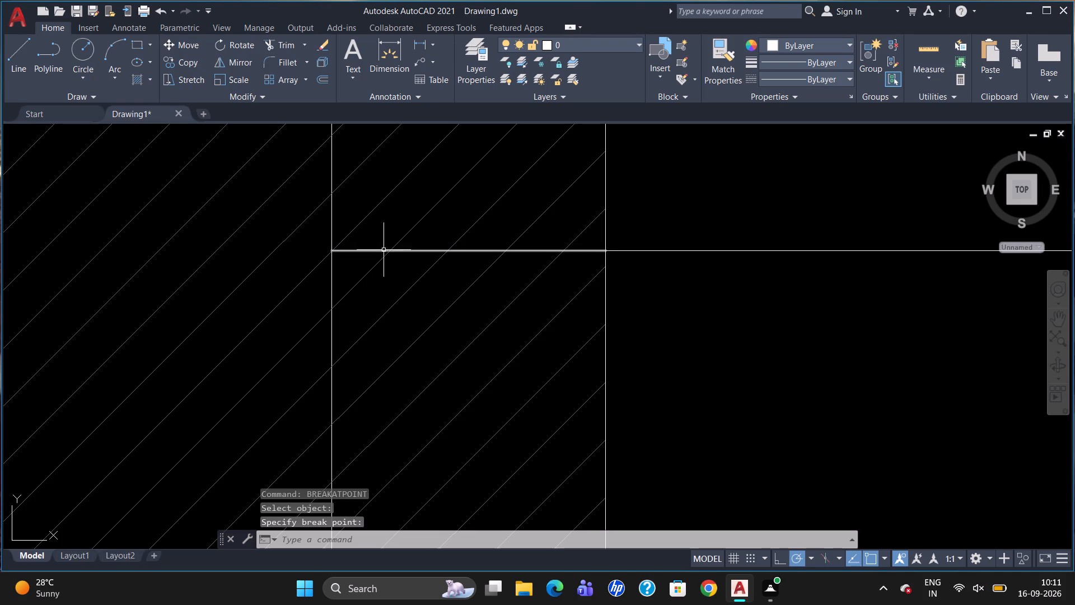
click(383, 251)
click(333, 216)
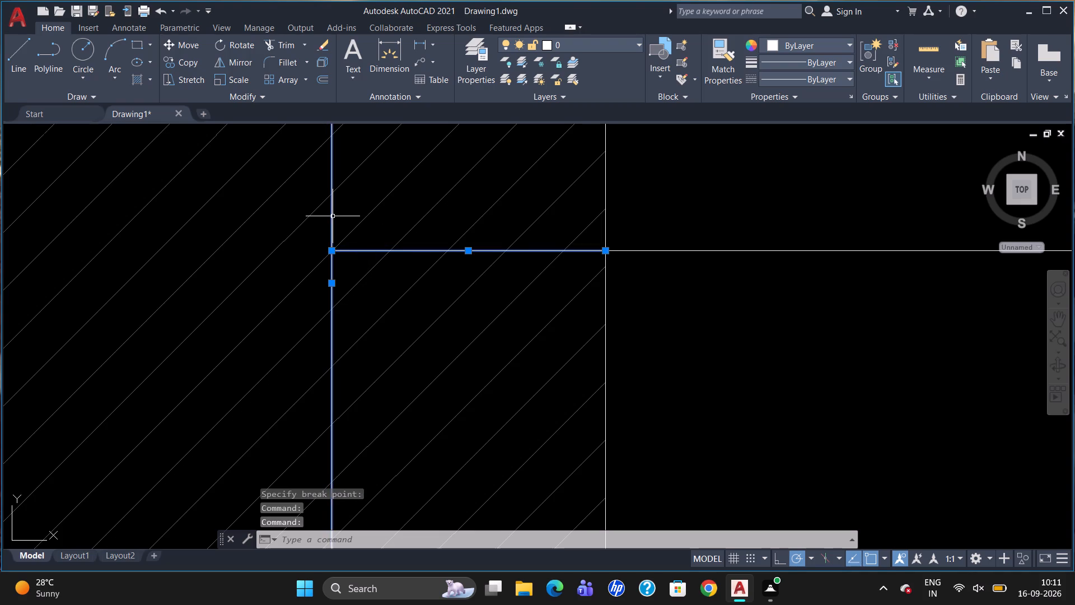
key(Delete)
scroll(328, 223, down, 5)
scroll(364, 280, down, 1)
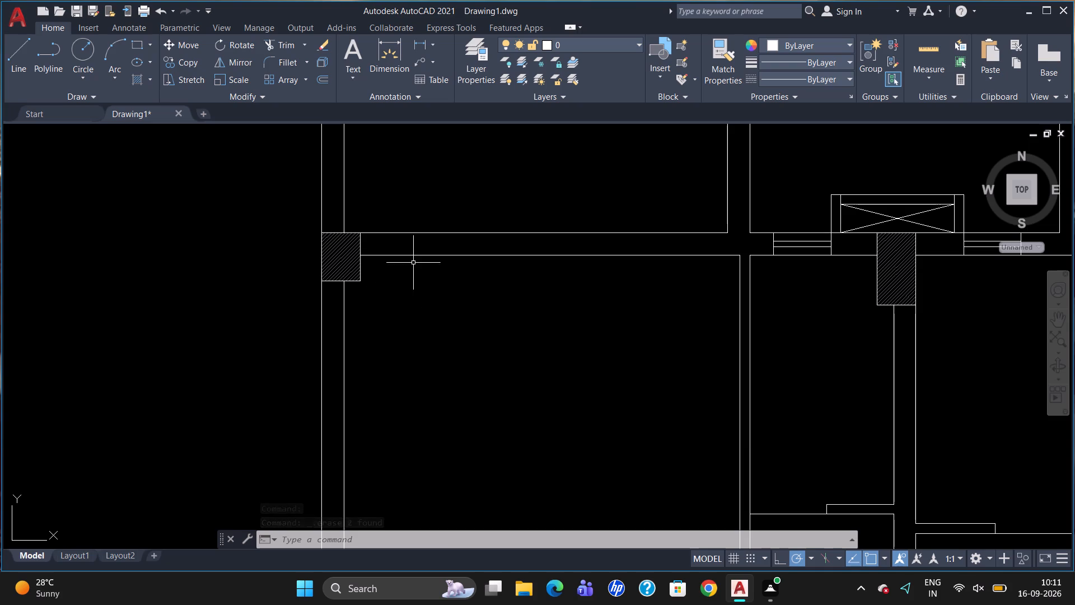
Draw a jamb line across the balcony wall, tracked 450 east of the hatched column's east face.
key(l)
key(Return)
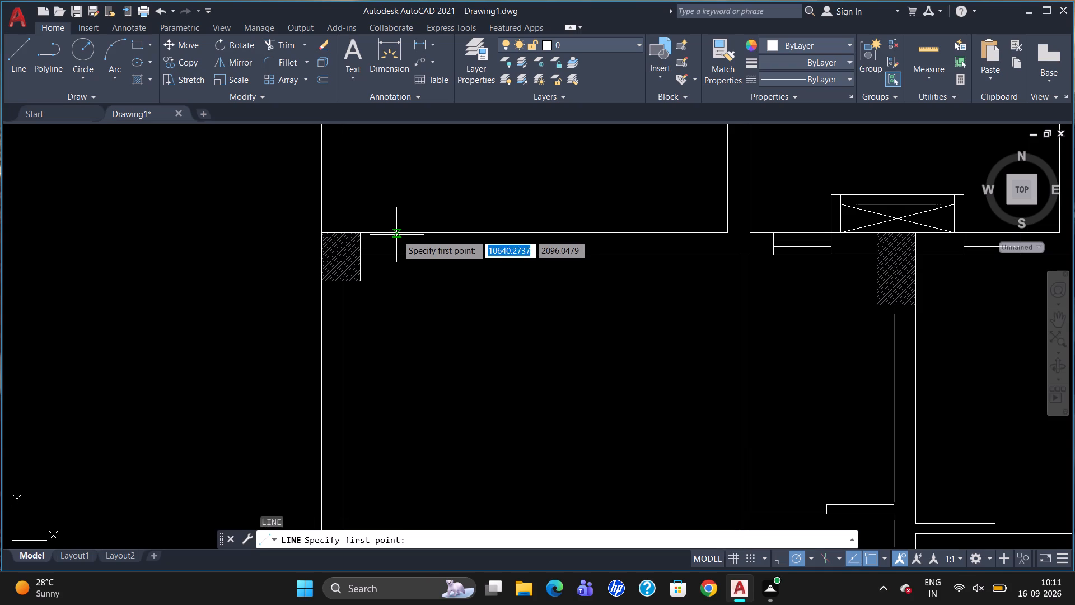
text(TK)
key(Return)
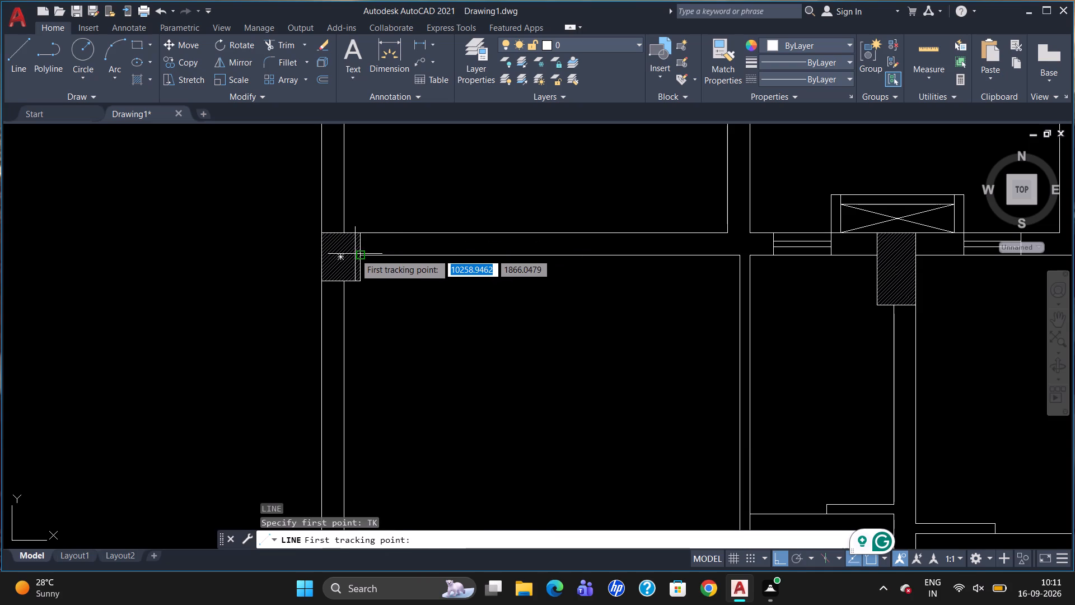
click(356, 254)
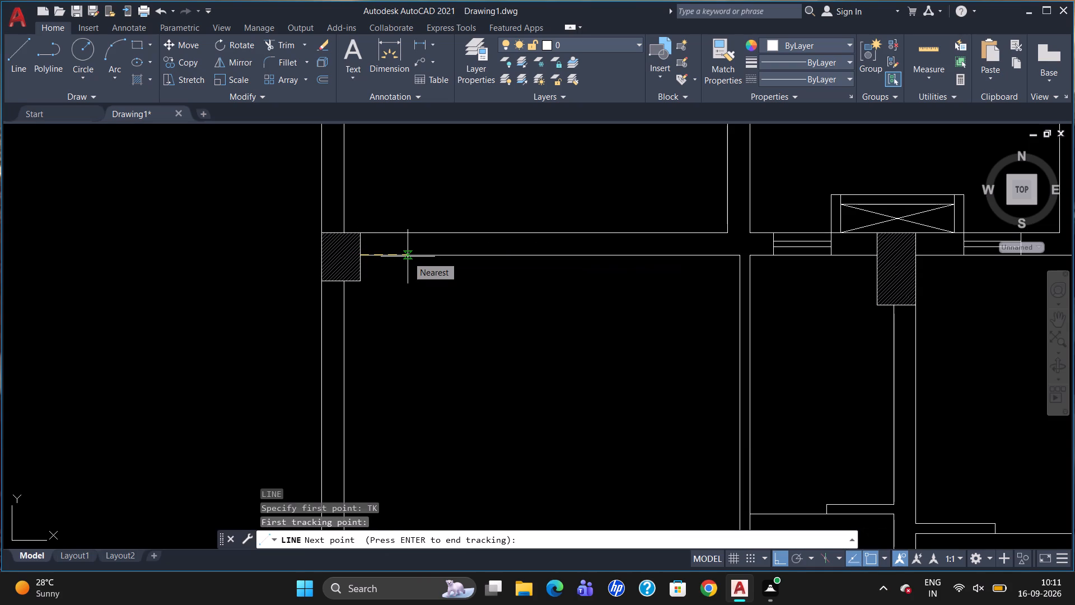
key(4)
text(50)
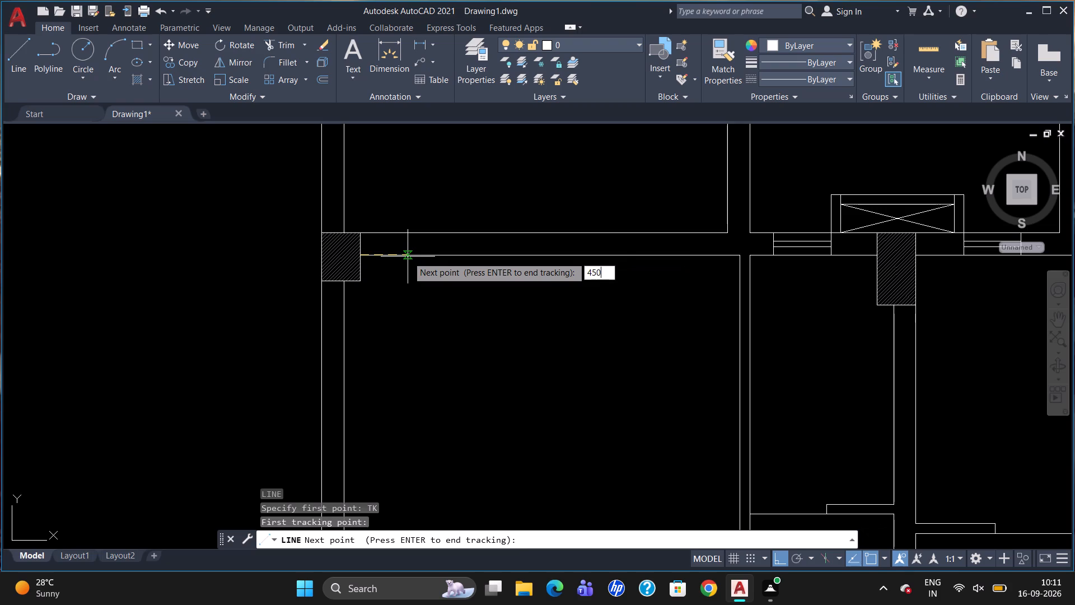
key(Return)
key(Return)
click(404, 230)
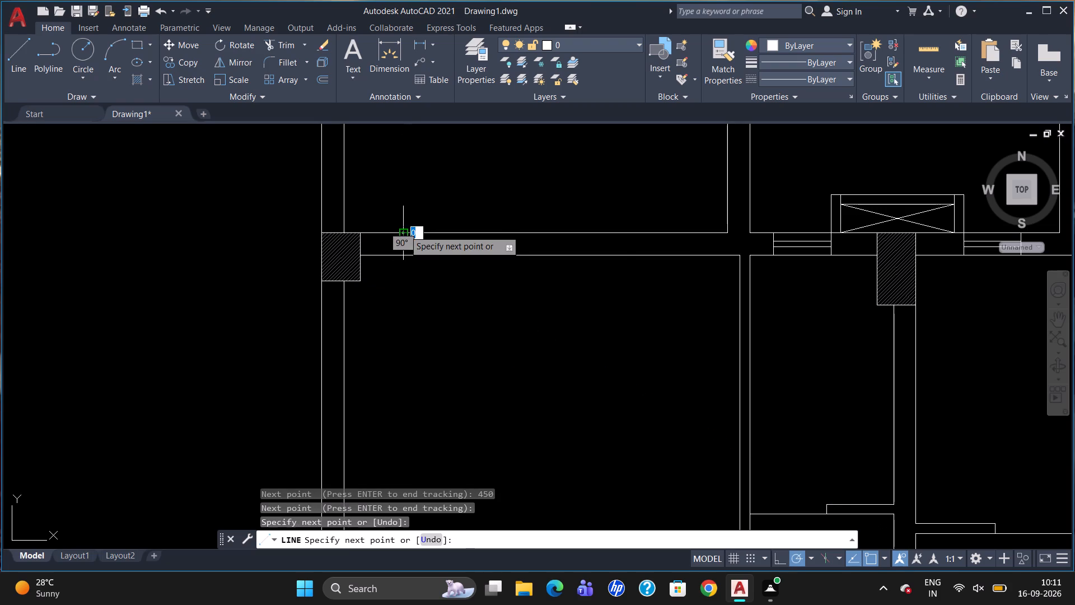
key(Escape)
Offset the jamb line 900 to the east to form the first opening in the wall.
key(o)
key(Return)
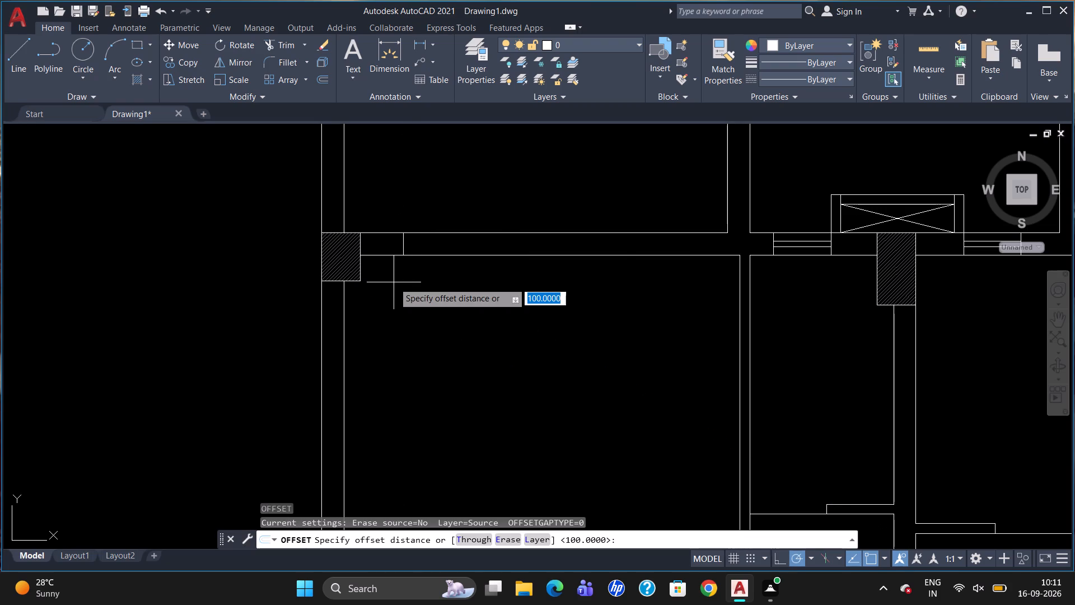
text(900)
key(Return)
click(405, 244)
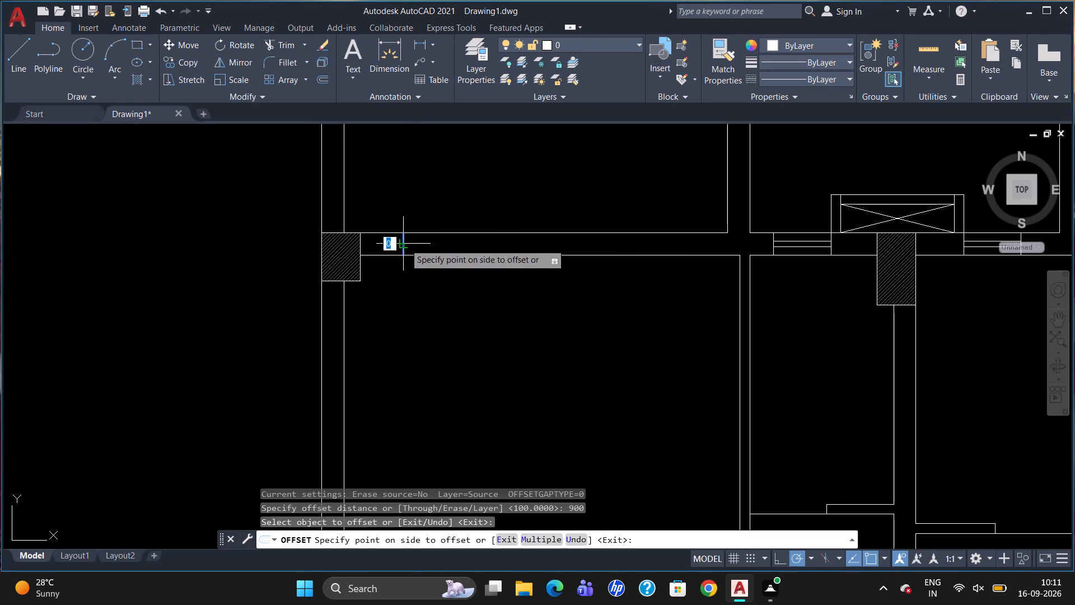
click(464, 245)
Offset the opening's east jamb 350 to the east, and that new line 1800 east for the window opening.
click(489, 244)
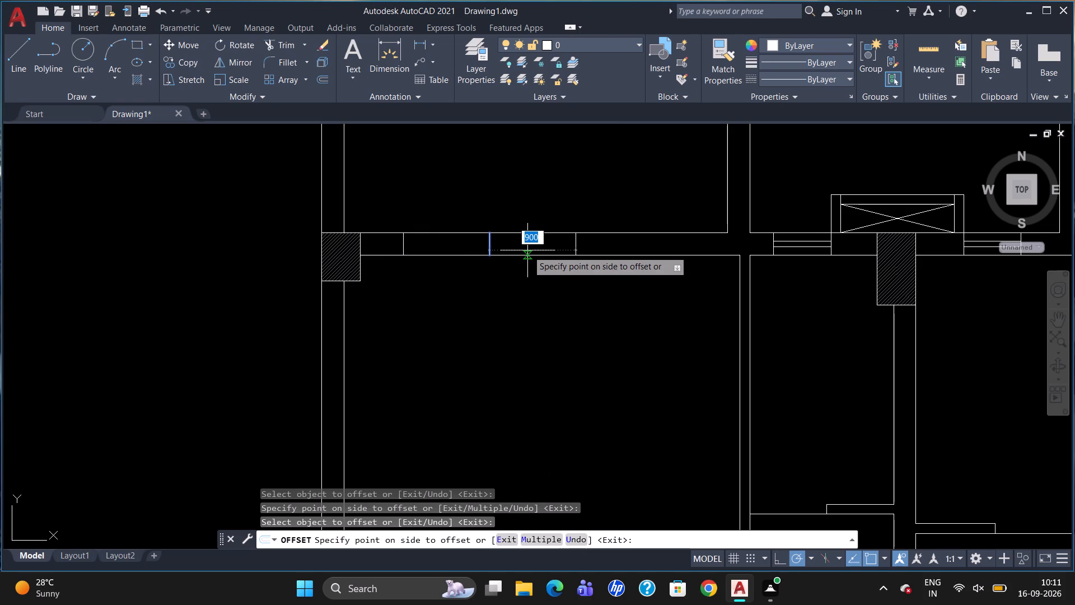
text(350)
key(Return)
click(524, 241)
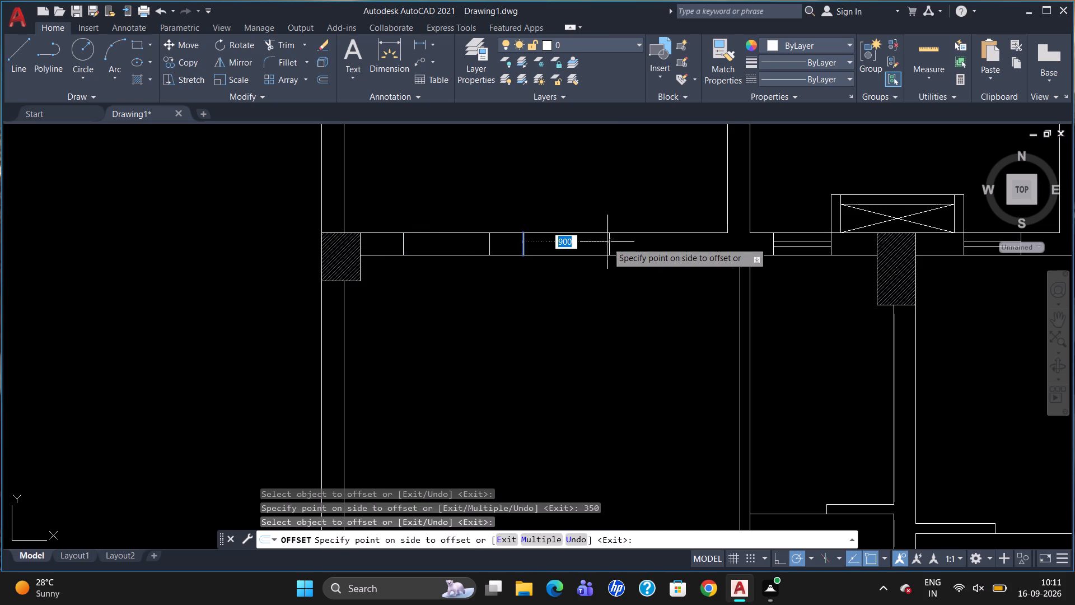
key(1)
text(800)
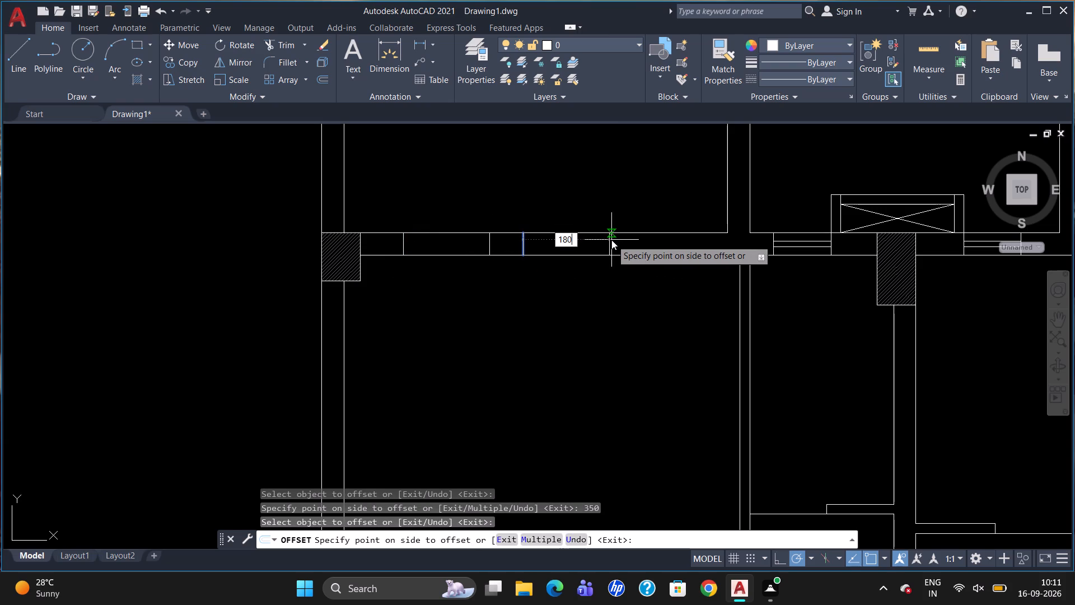
key(Return)
key(Escape)
Draw a centre line between the midpoints of the 1800-wide window opening's two jambs.
key(l)
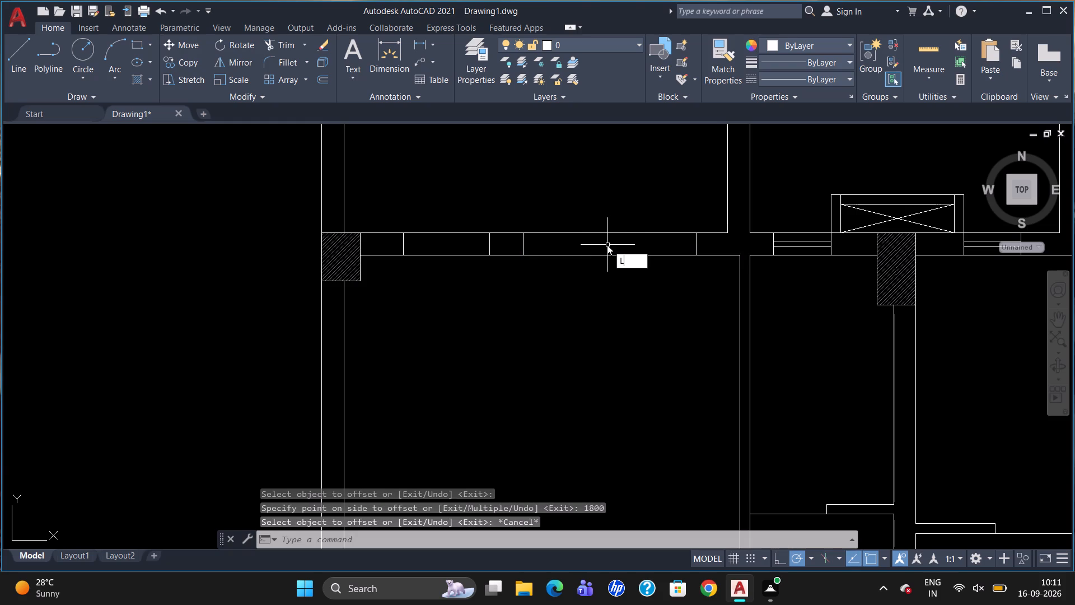
key(Return)
click(525, 244)
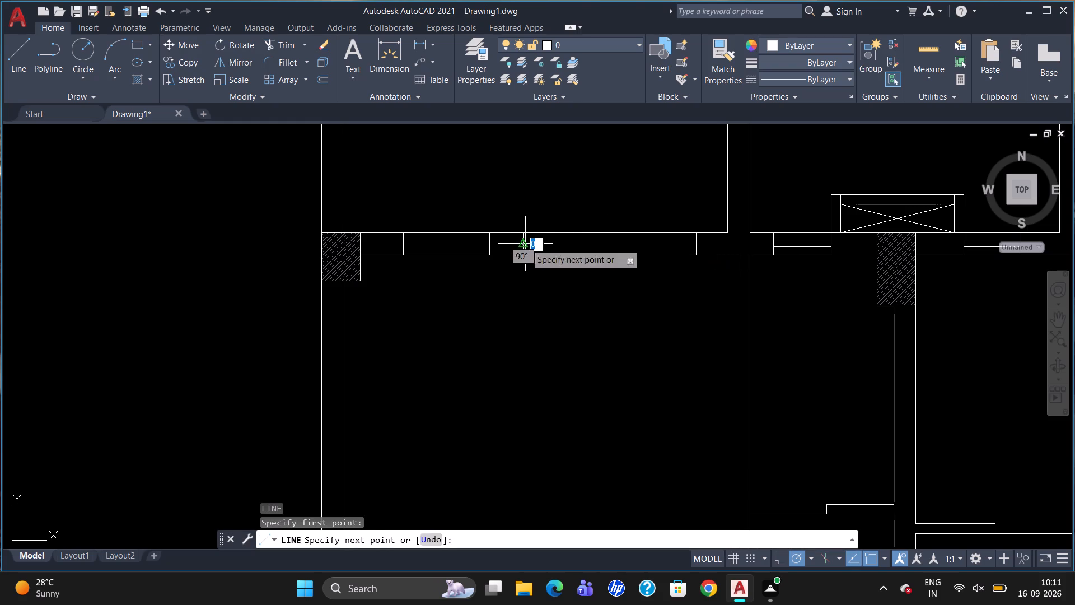
click(695, 246)
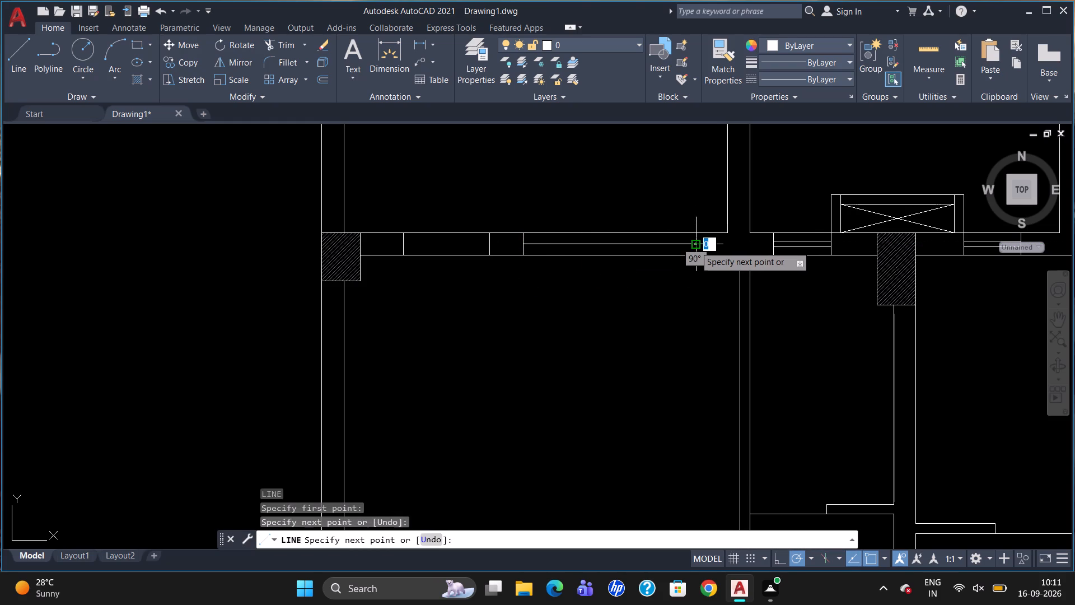
key(Escape)
Offset the window's centre line 40 to the south and 40 to the north.
scroll(695, 246, up, 2)
key(o)
key(Return)
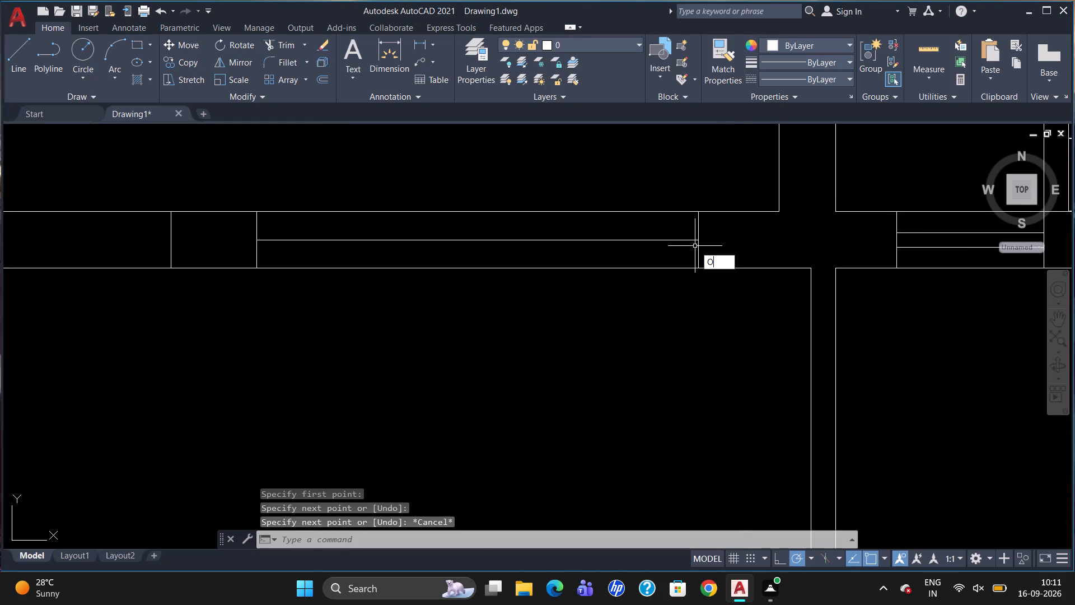
text(40)
key(Return)
click(691, 240)
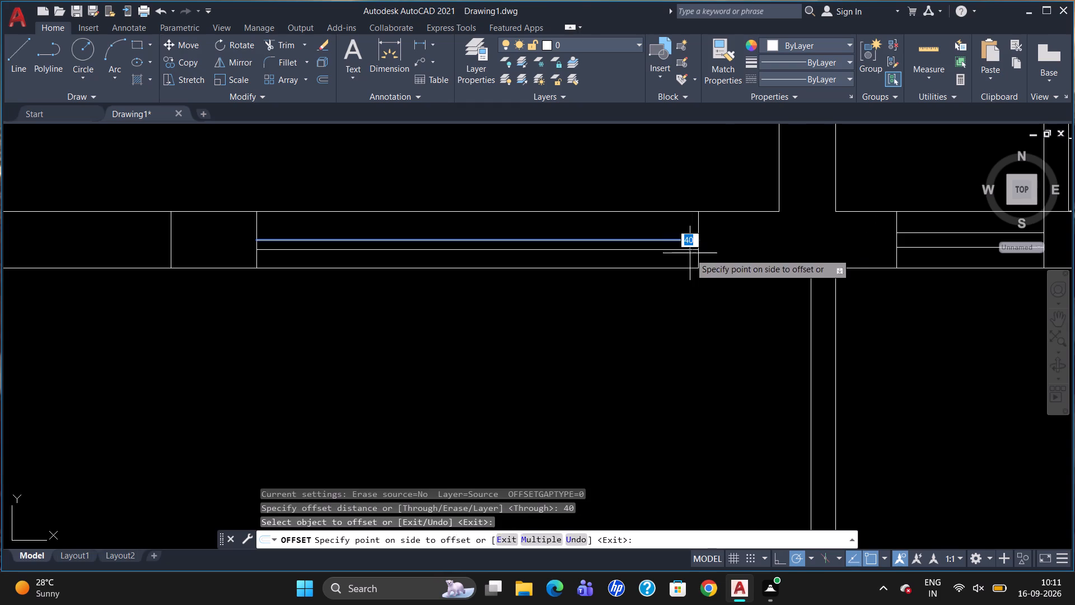
click(690, 253)
click(686, 239)
click(689, 227)
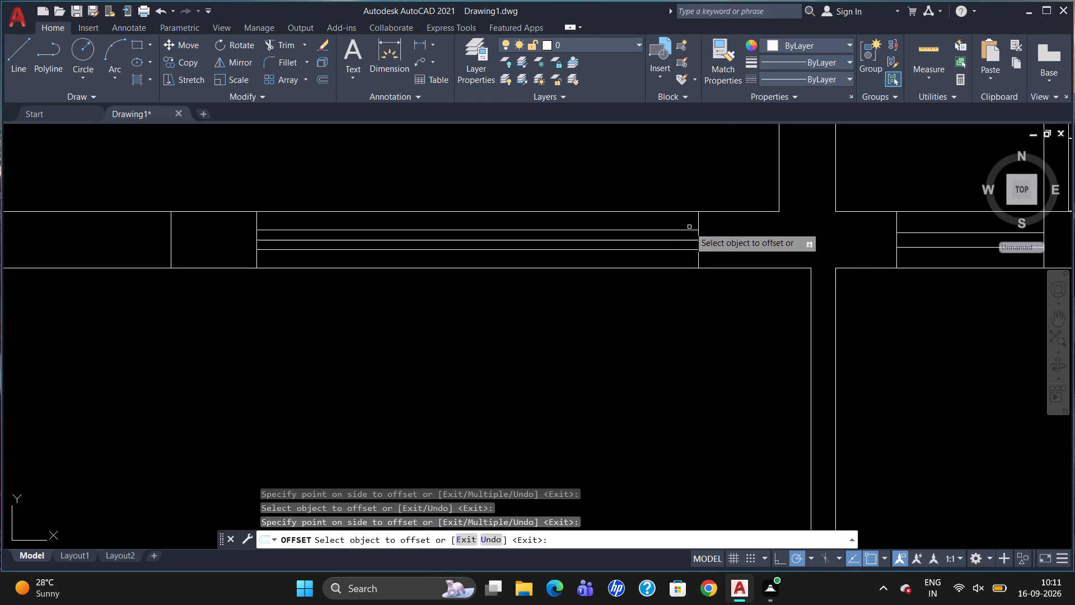
key(Escape)
Delete the window's centre line, keeping the two offset glazing lines.
click(684, 241)
key(Delete)
scroll(687, 240, down, 2)
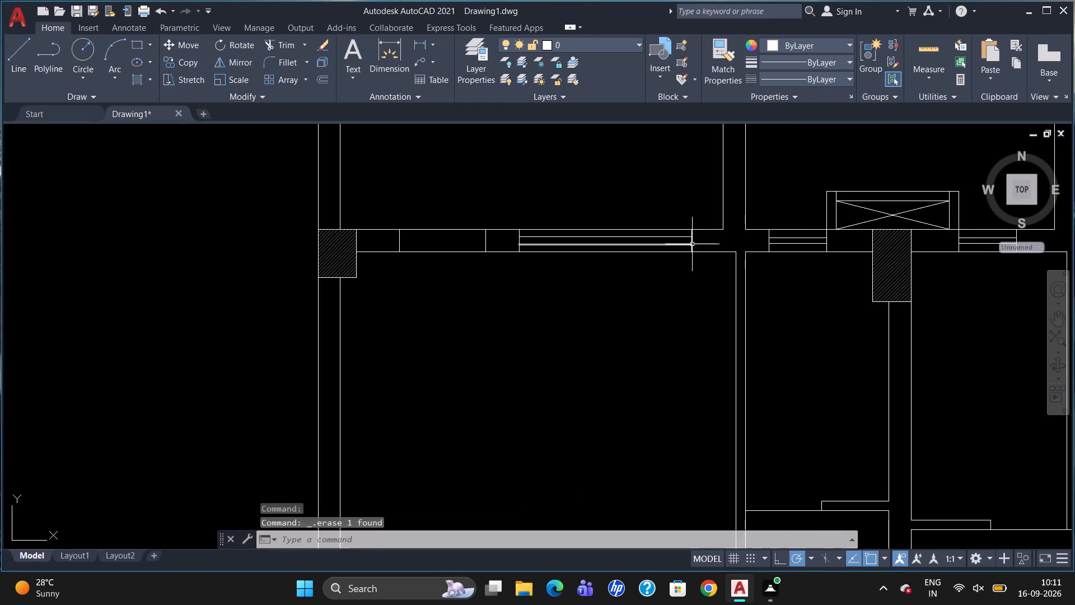
Trim the balcony wall's south face line between the two jambs of the door opening beside the northwest corner column.
scroll(704, 249, down, 1)
scroll(511, 233, up, 1)
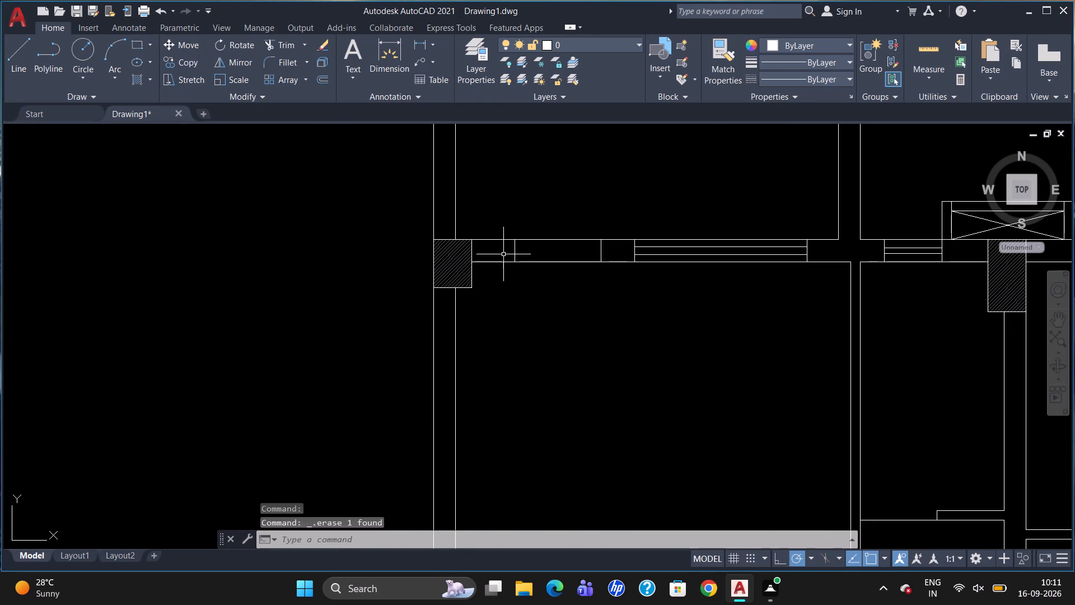
key(r)
key(BackSpace)
text(TR)
key(Return)
key(Return)
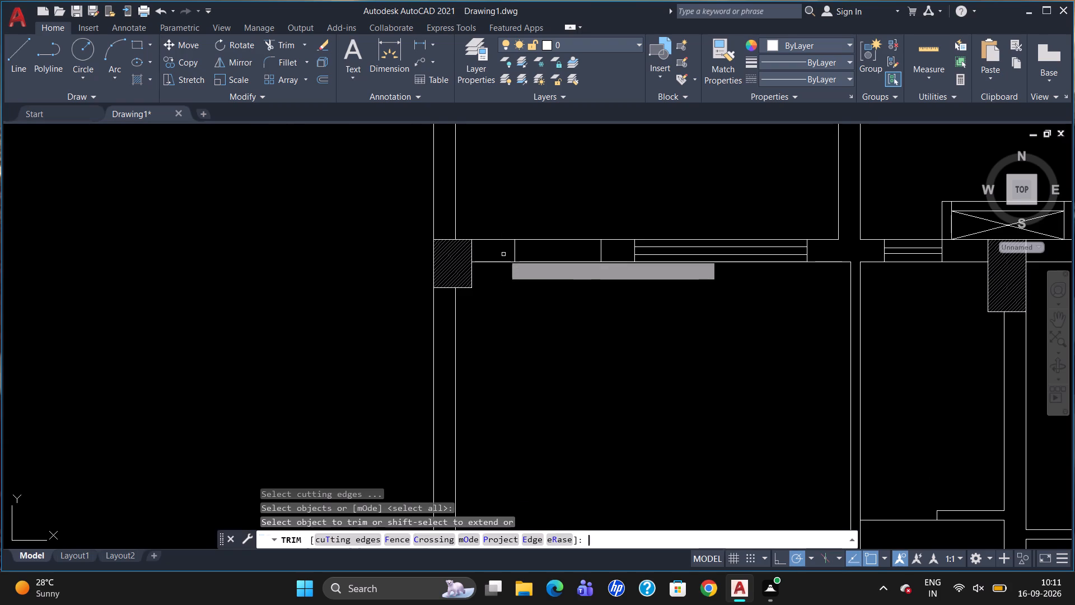
click(547, 264)
key(Escape)
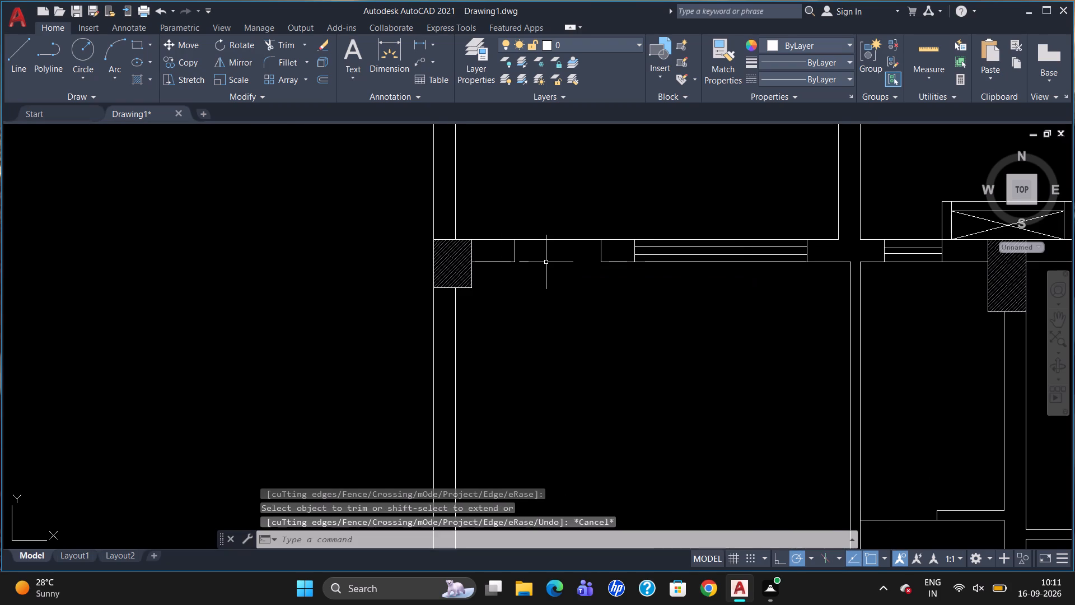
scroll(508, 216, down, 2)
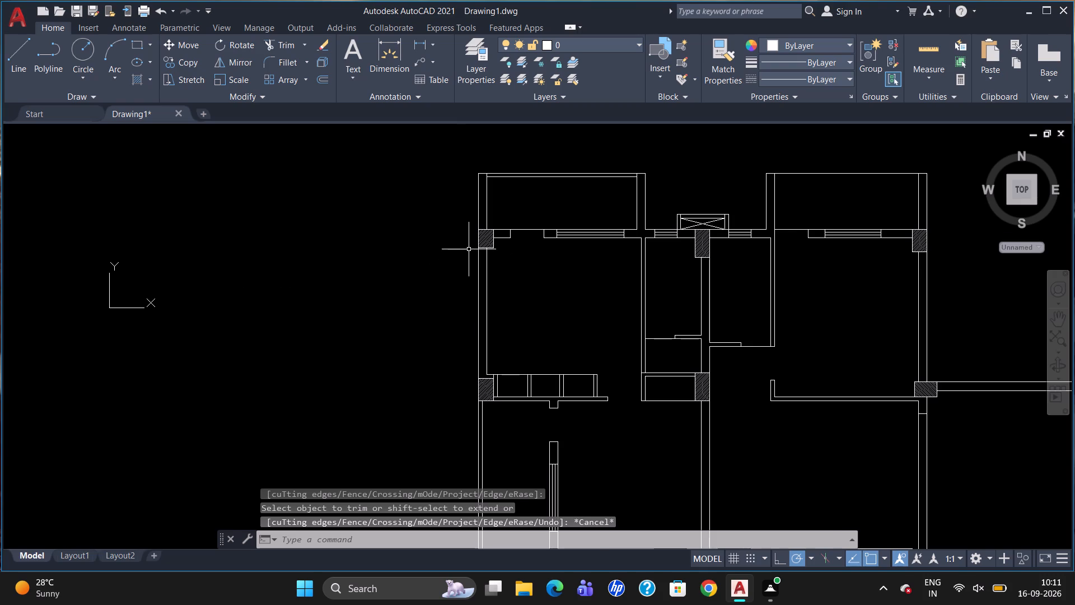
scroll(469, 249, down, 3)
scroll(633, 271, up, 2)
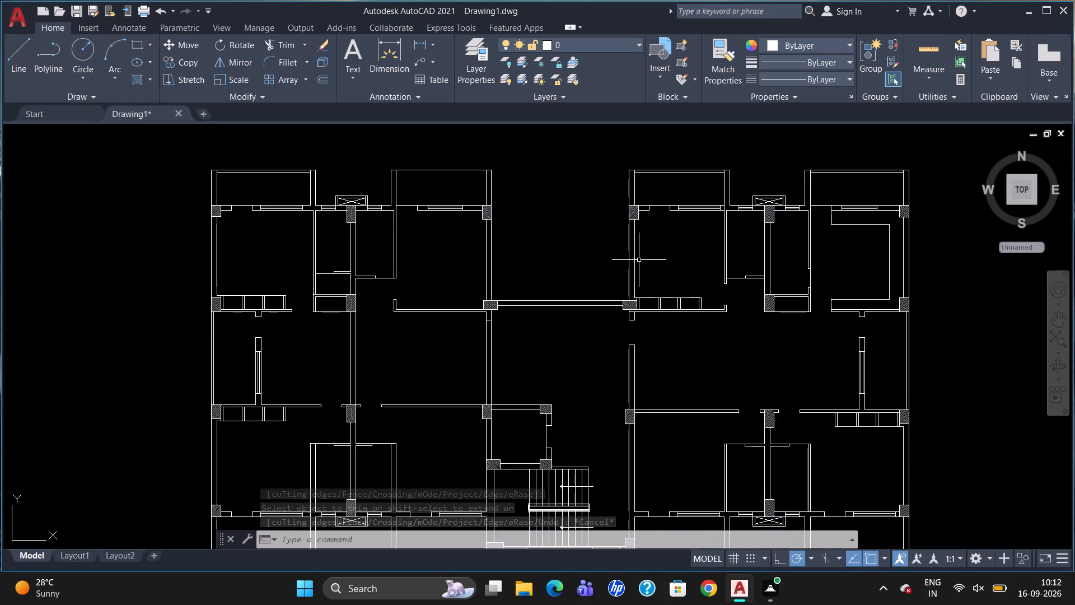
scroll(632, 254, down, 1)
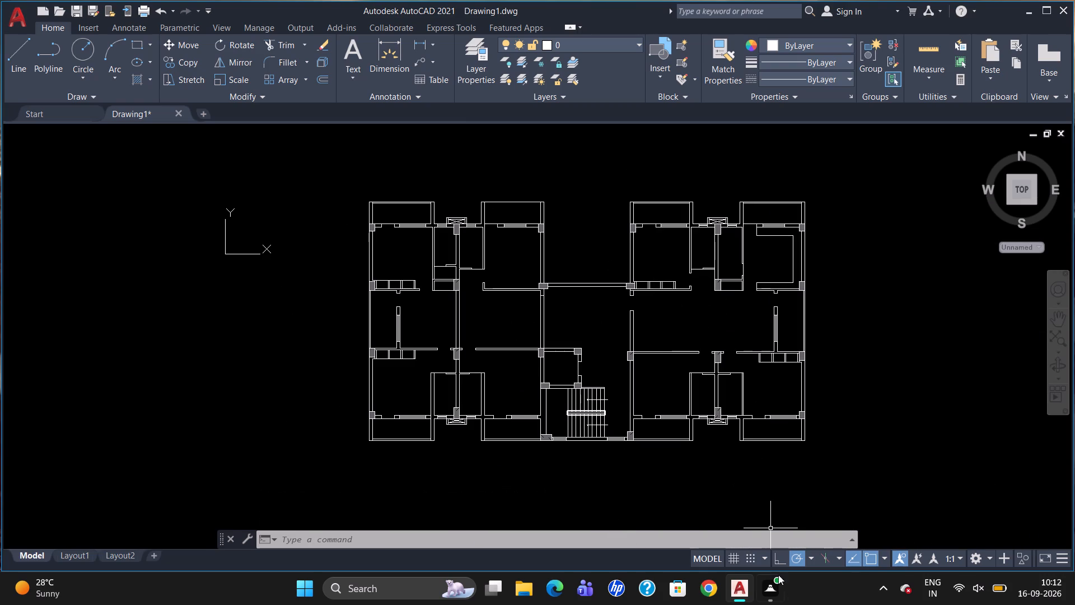
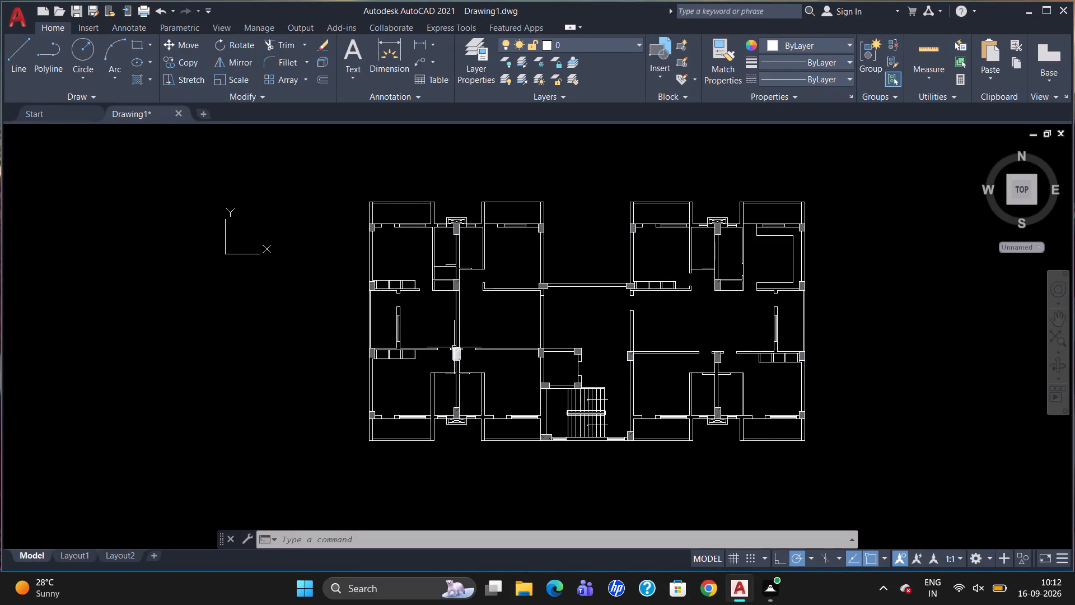
Remove the vertical double-line wall between the upper and lower middle columns of the left-hand apartment, trimming it and erasing the leftover line.
scroll(468, 334, up, 1)
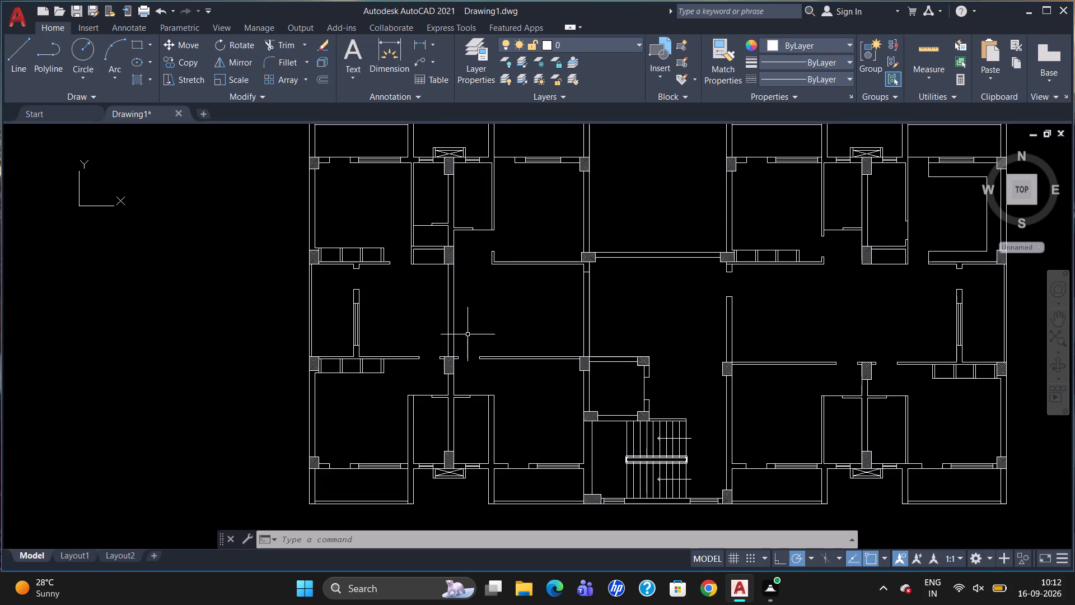
text(TR)
key(Return)
key(Return)
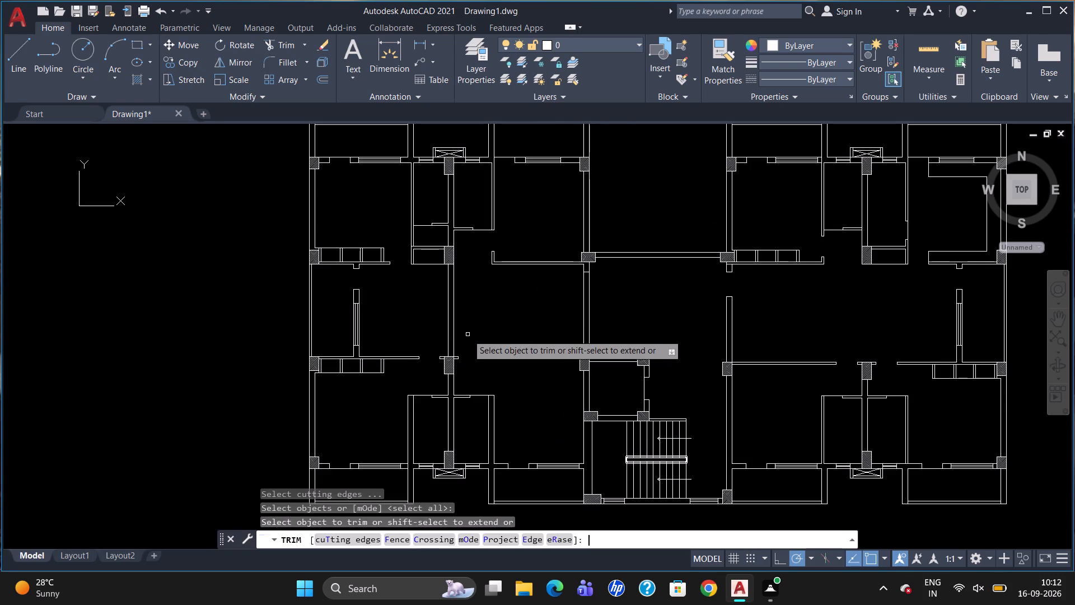
drag(469, 333, 422, 338)
click(432, 317)
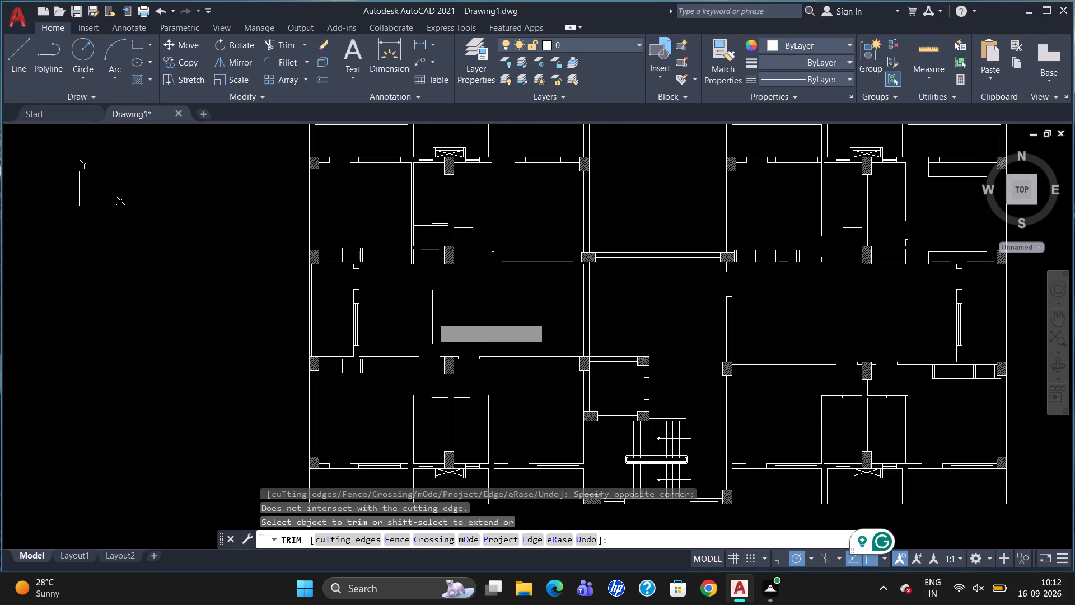
key(Escape)
click(448, 300)
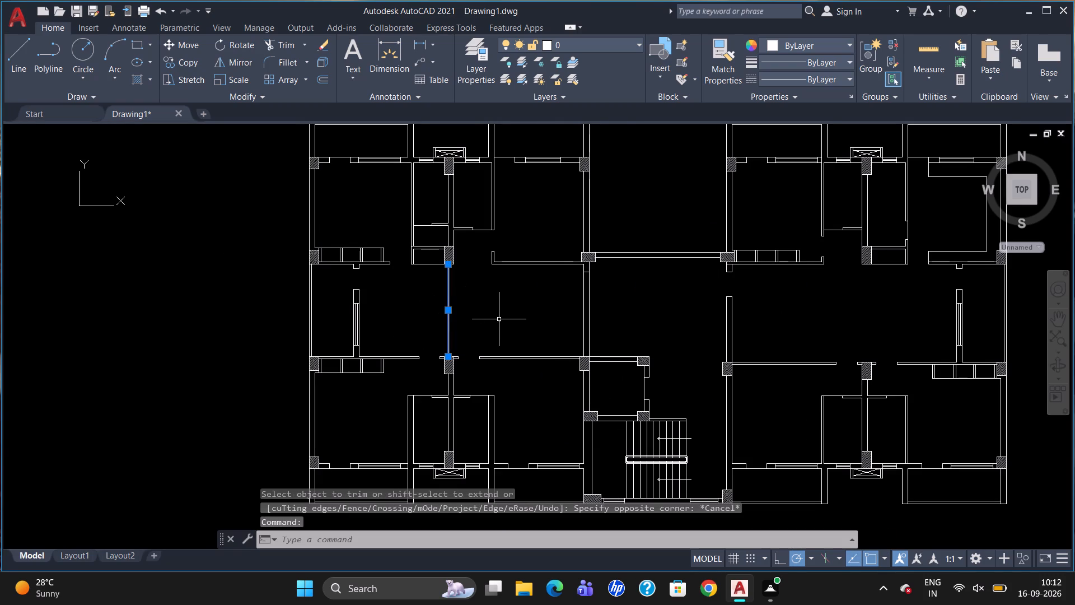
key(Delete)
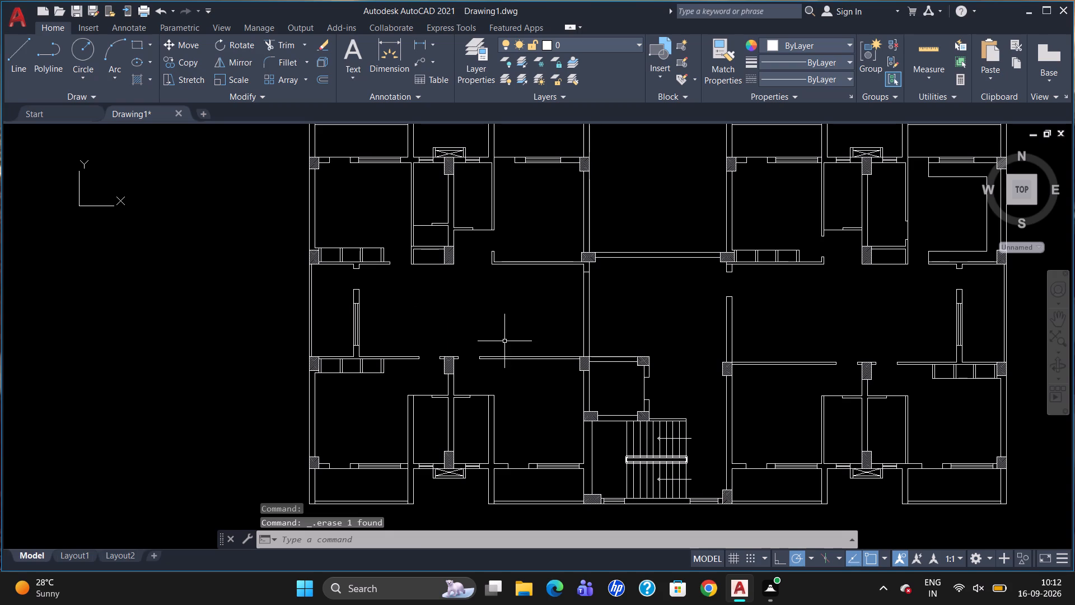
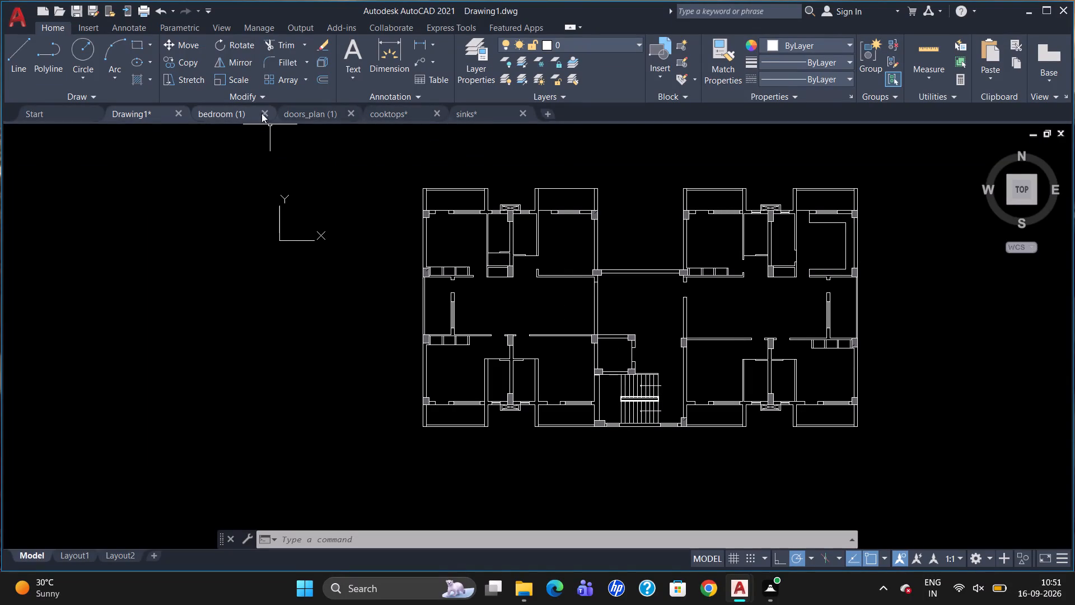
Copy the 900 single-leaf door from the doors_plan (1) drawing into Drawing1, placing it in the empty space beside the left-hand apartment.
click(295, 116)
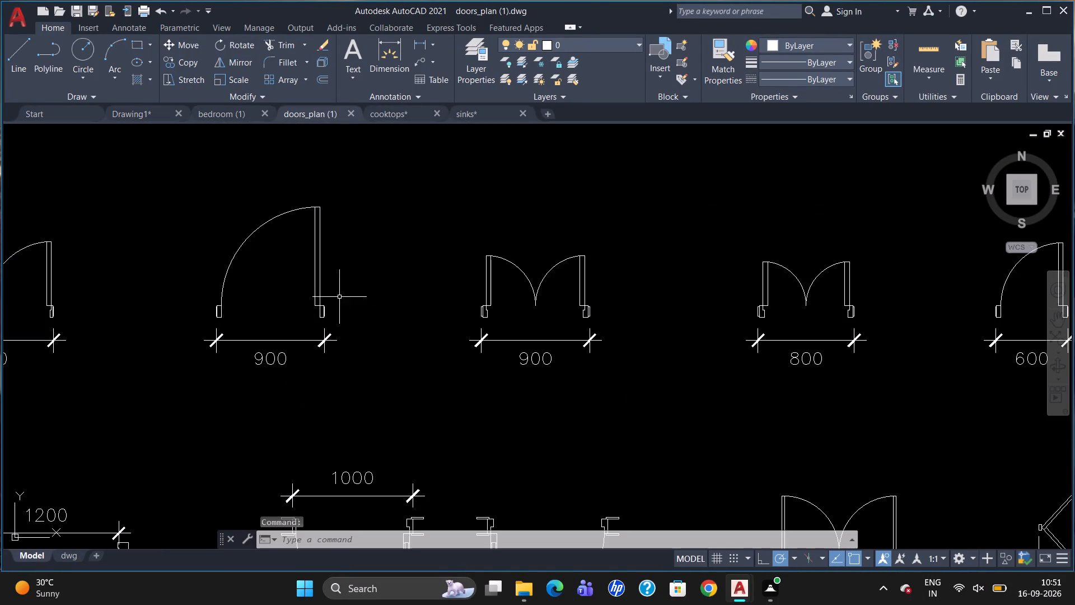
click(317, 291)
click(319, 287)
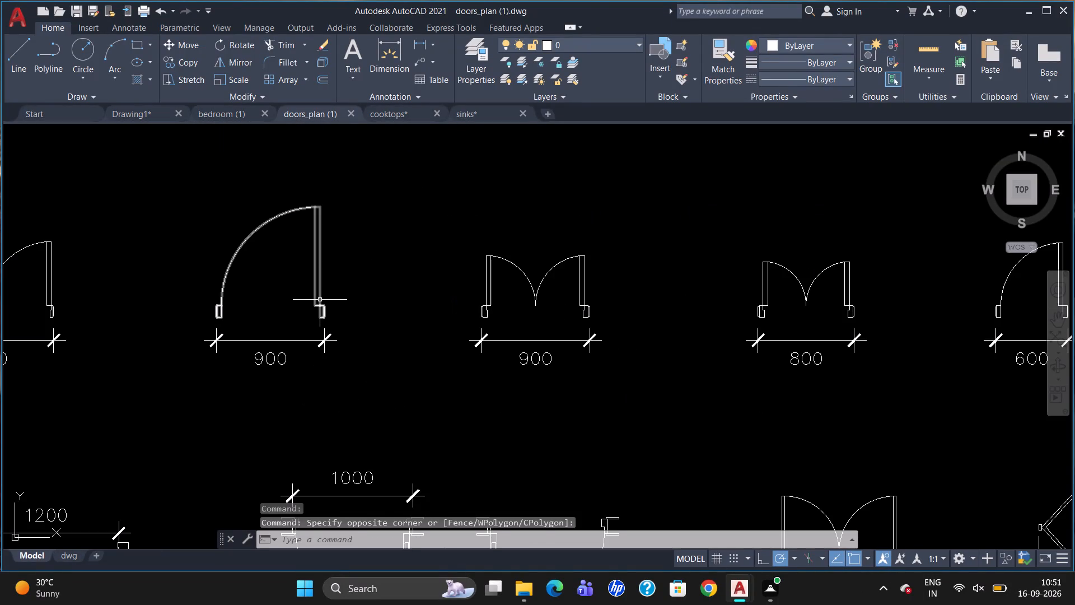
click(320, 300)
key(ctrl+c)
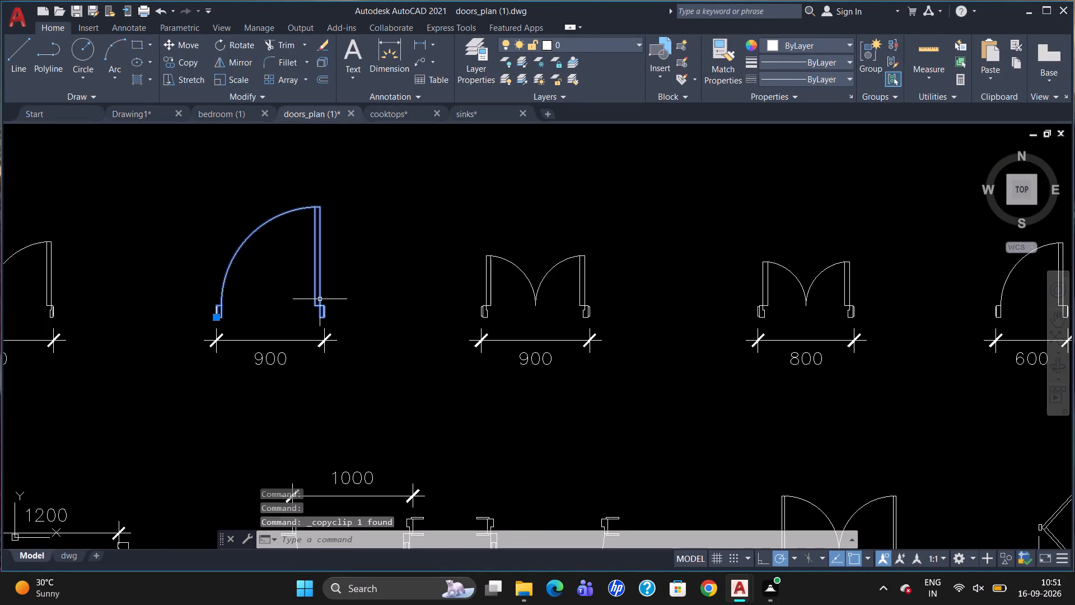
scroll(388, 280, down, 2)
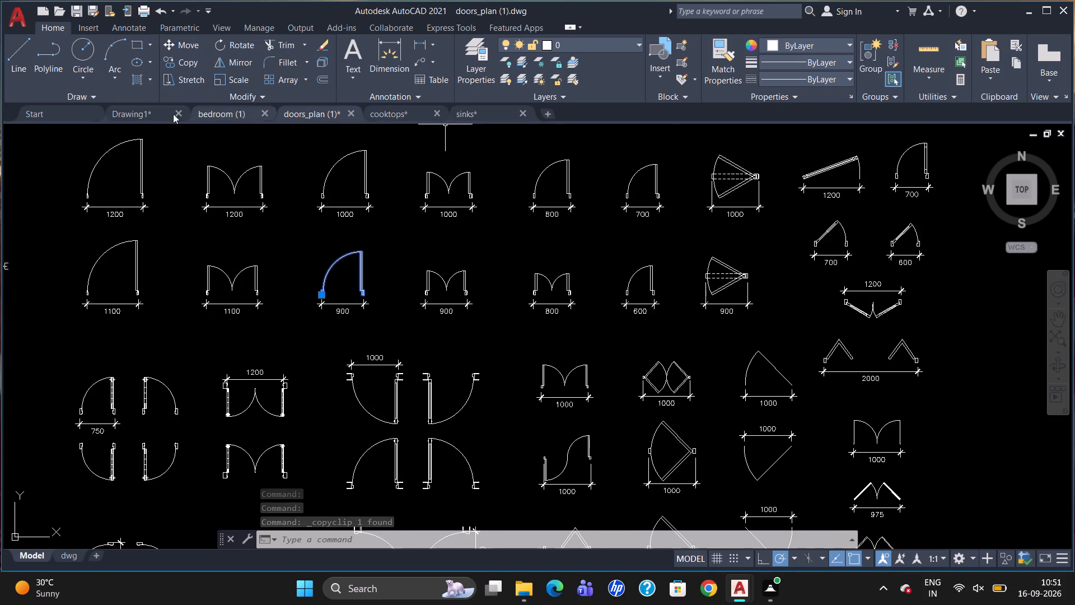
click(139, 108)
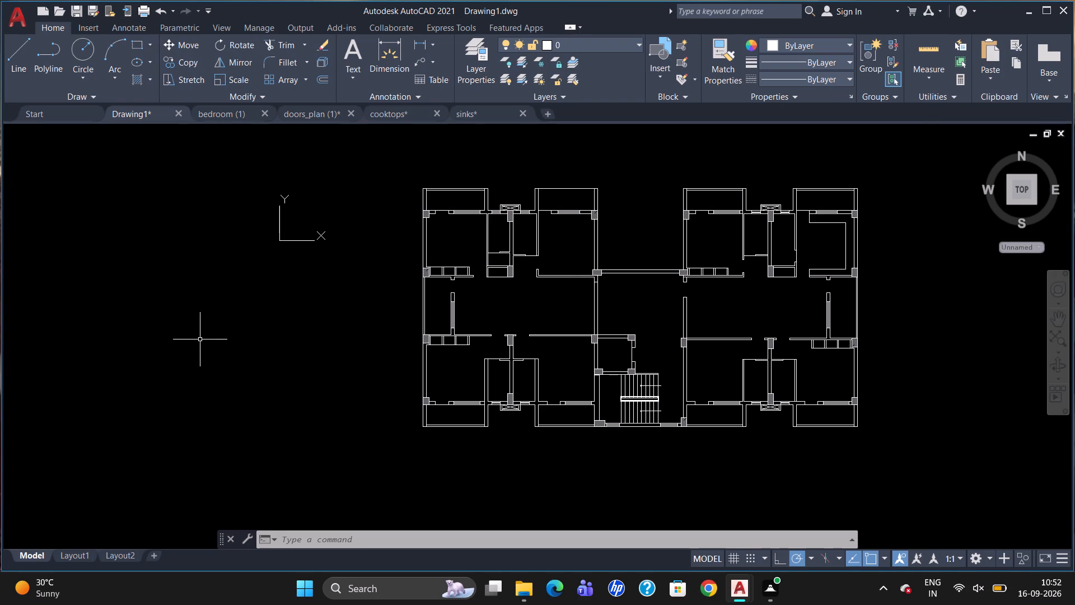
key(ctrl+v)
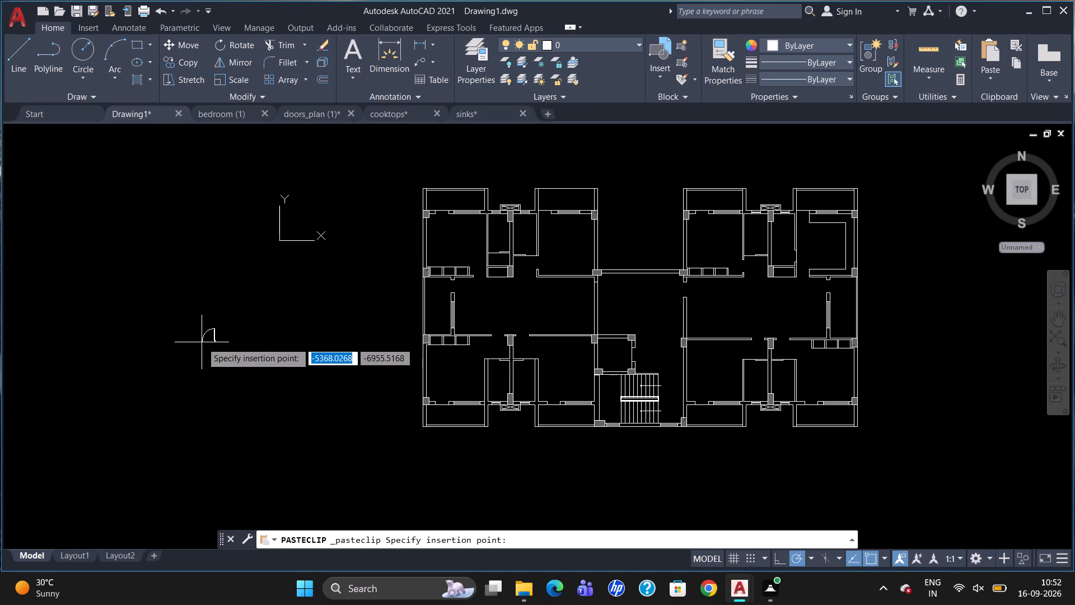
click(199, 343)
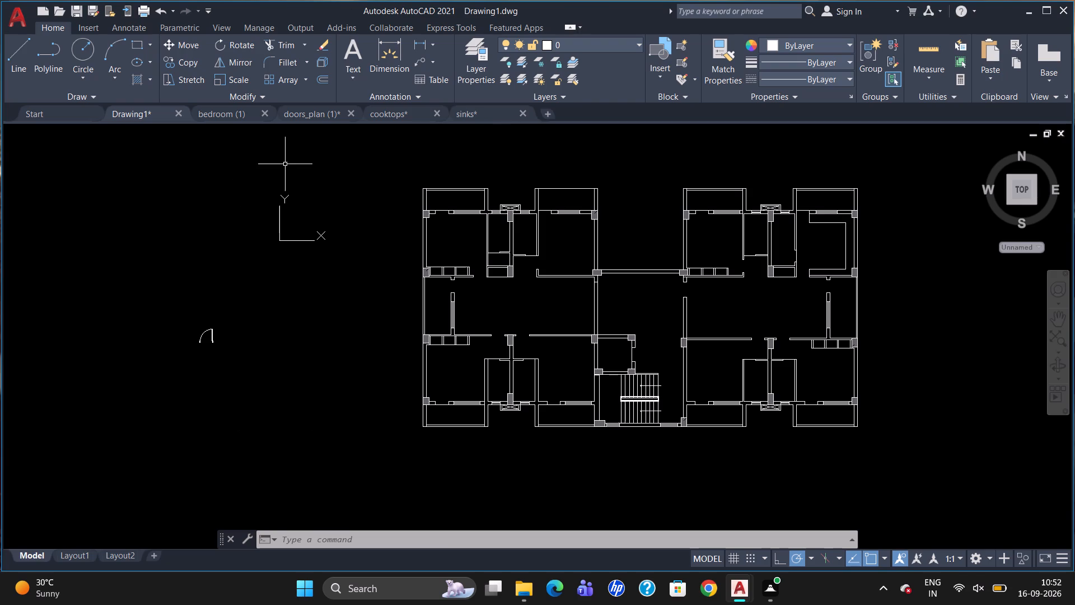
Copy the 800 single-leaf door from doors_plan (1) into Drawing1, placing it just below the pasted 900 door.
click(303, 115)
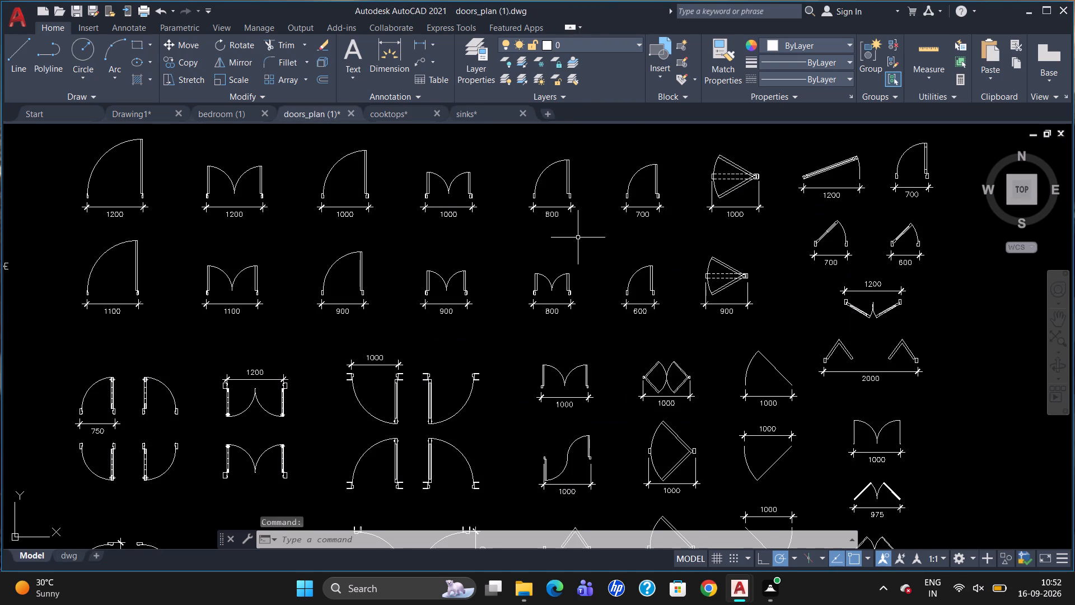
click(567, 186)
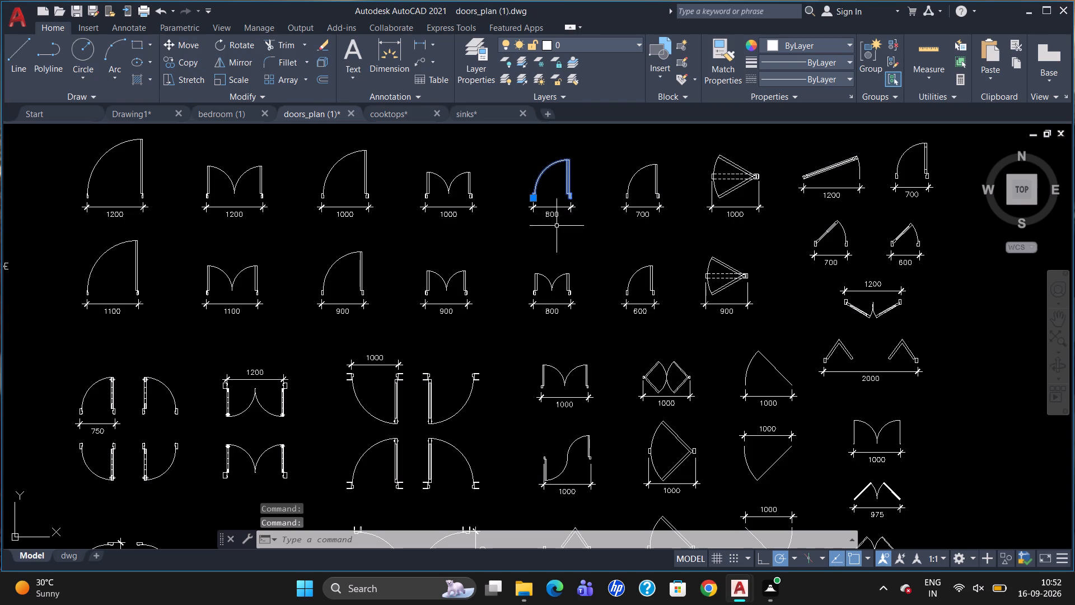
key(ctrl+c)
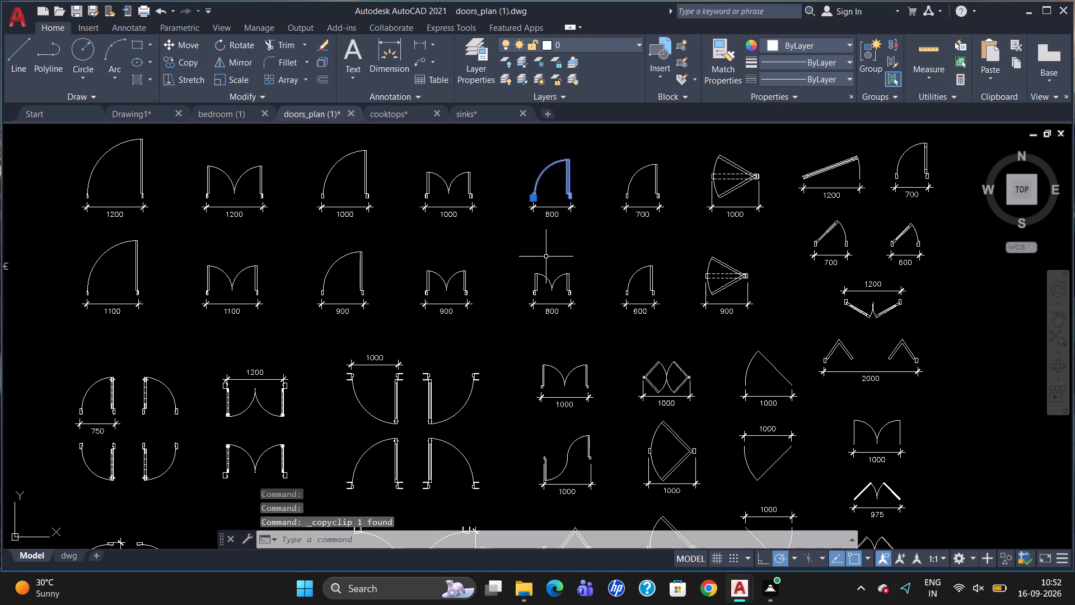
click(147, 114)
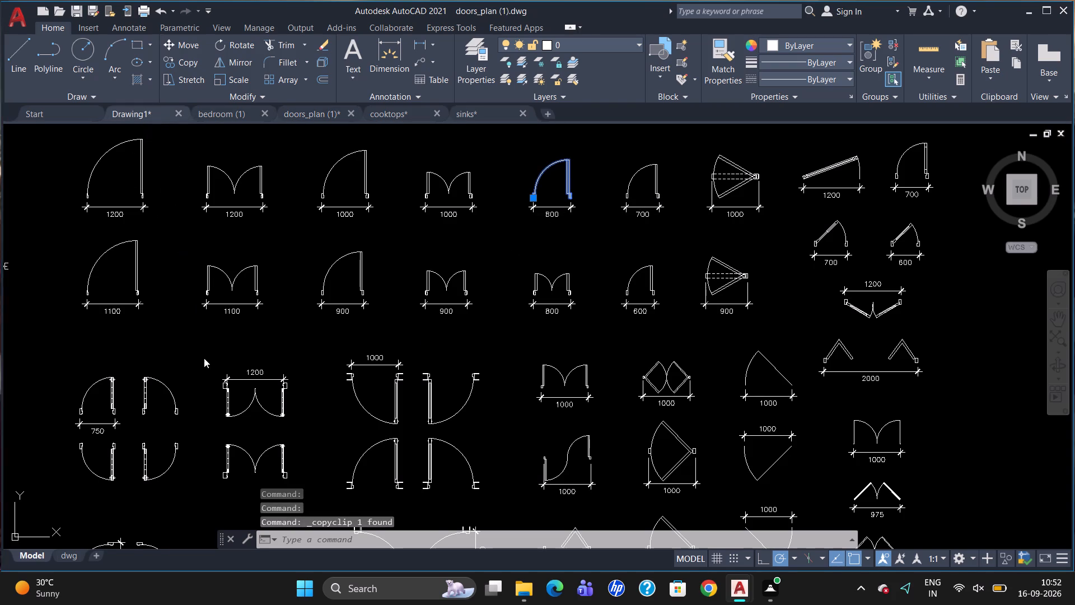
key(ctrl+v)
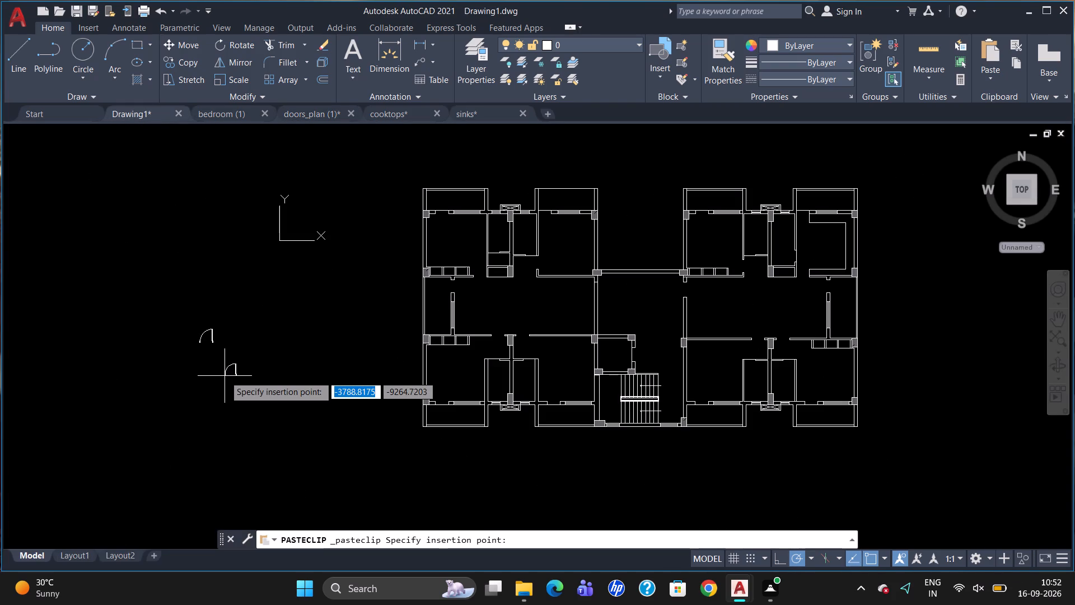
click(225, 376)
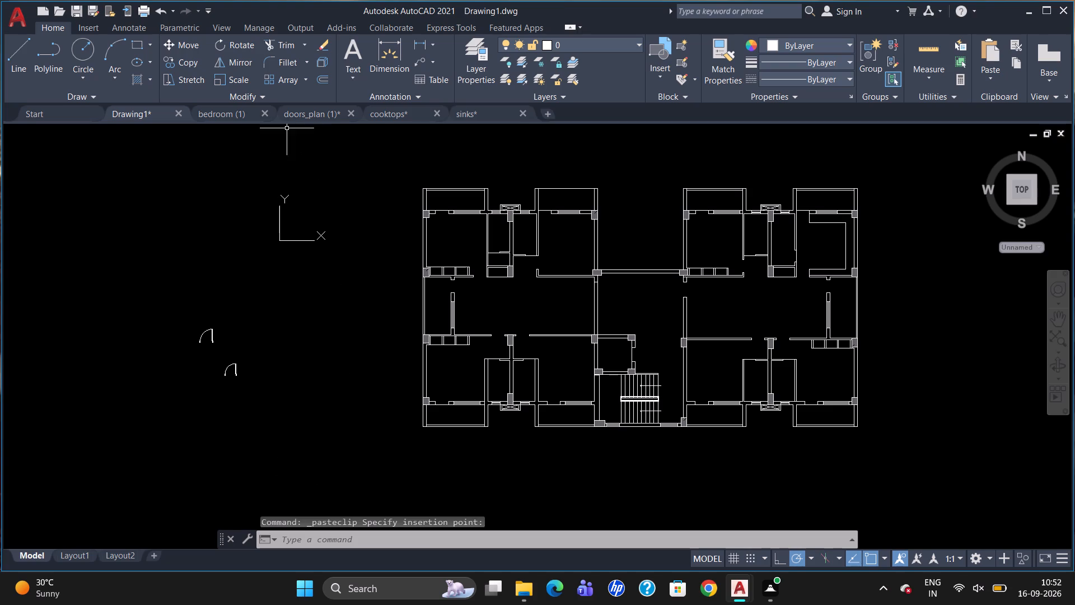
Copy the 1000 single-leaf door from doors_plan (1) into Drawing1, placing it between the pasted 800 door and the floor plan.
click(321, 117)
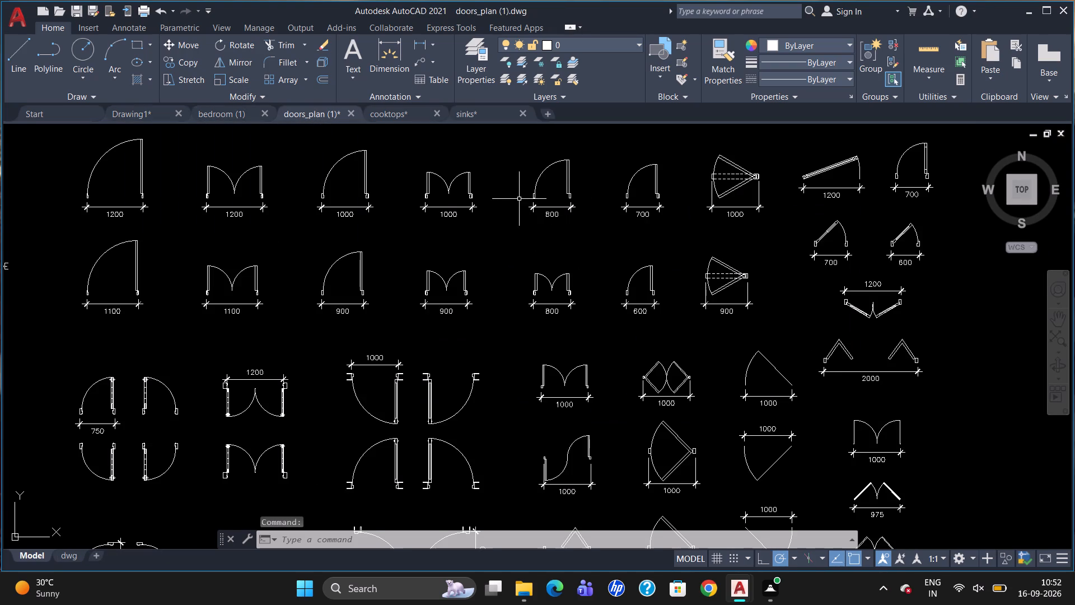
click(365, 170)
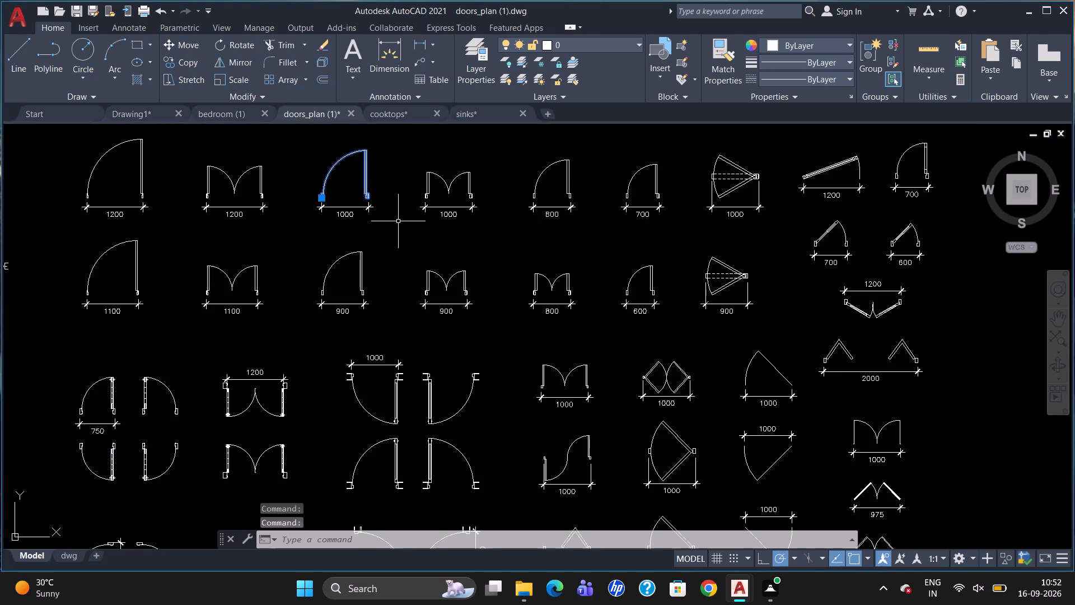
key(ctrl+c)
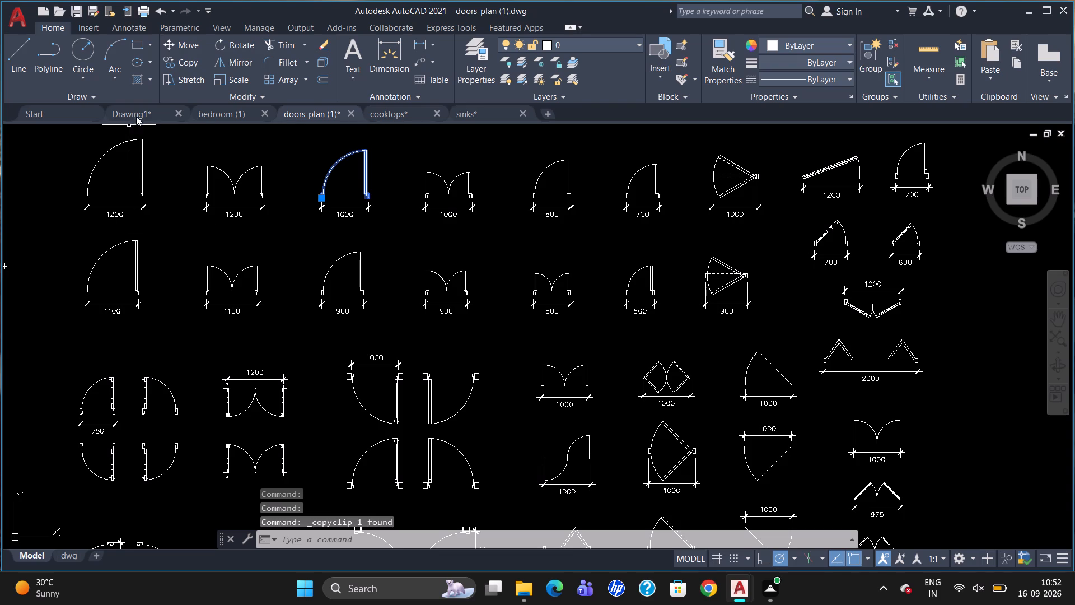
click(138, 114)
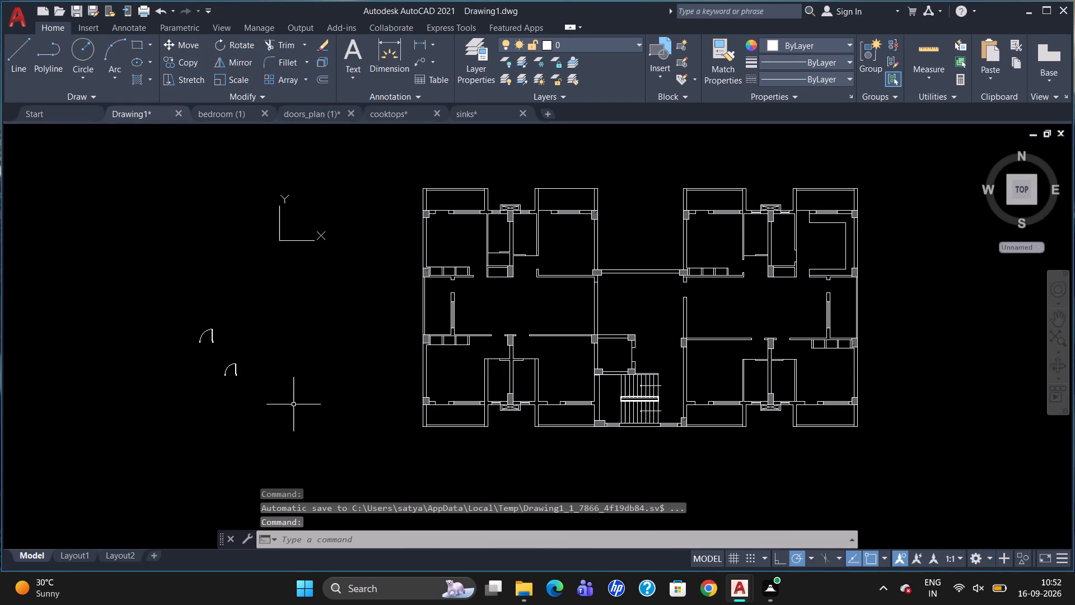
key(ctrl+v)
click(295, 390)
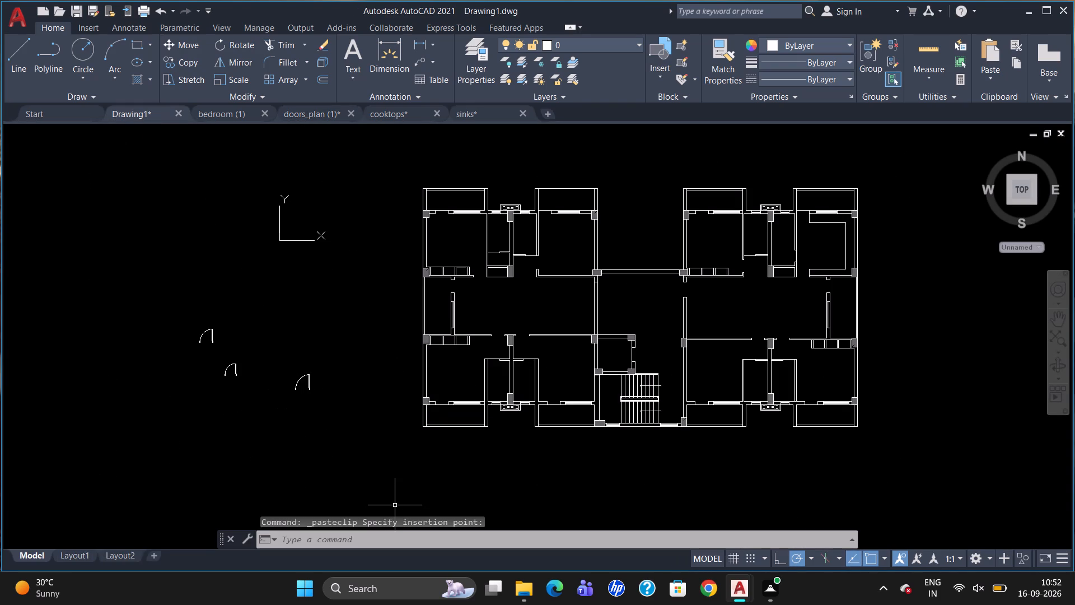
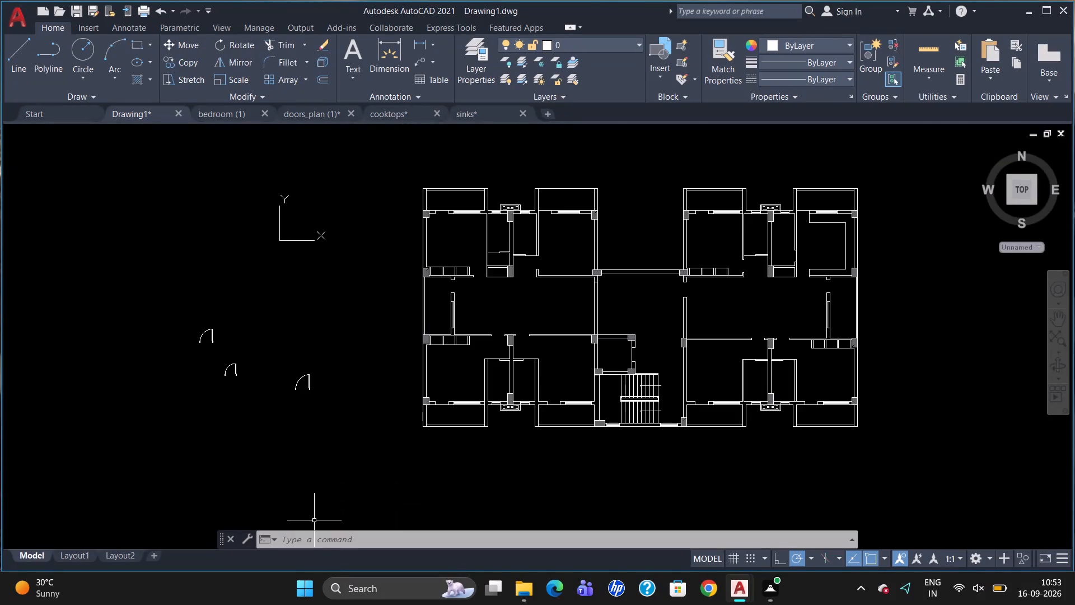
Mirror the 900 single-leaf door across a near-vertical line beside it, keeping the original door.
scroll(272, 511, up, 2)
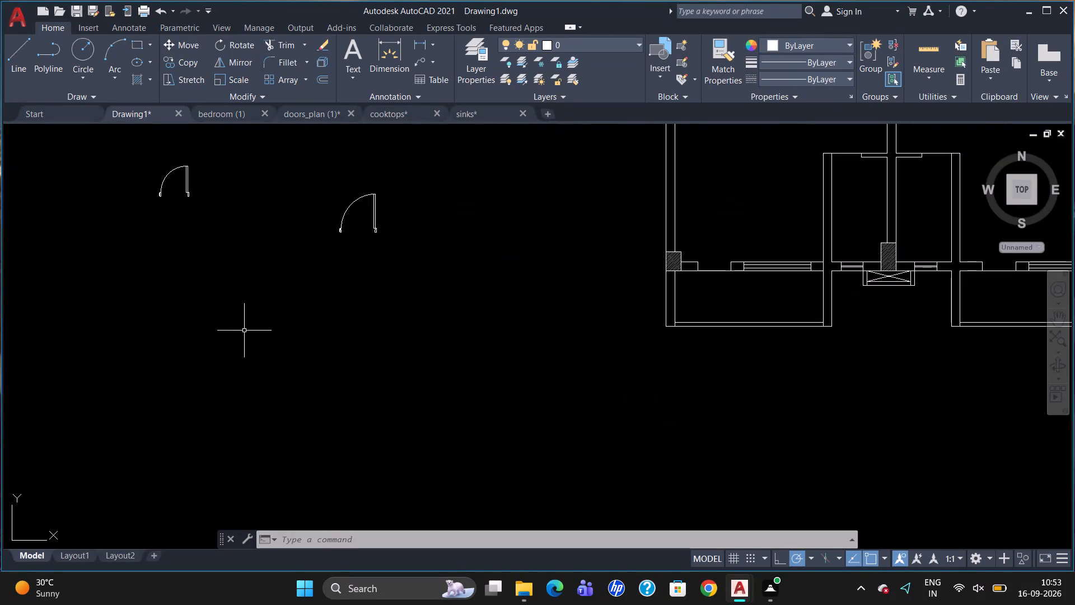
scroll(256, 331, down, 2)
click(203, 236)
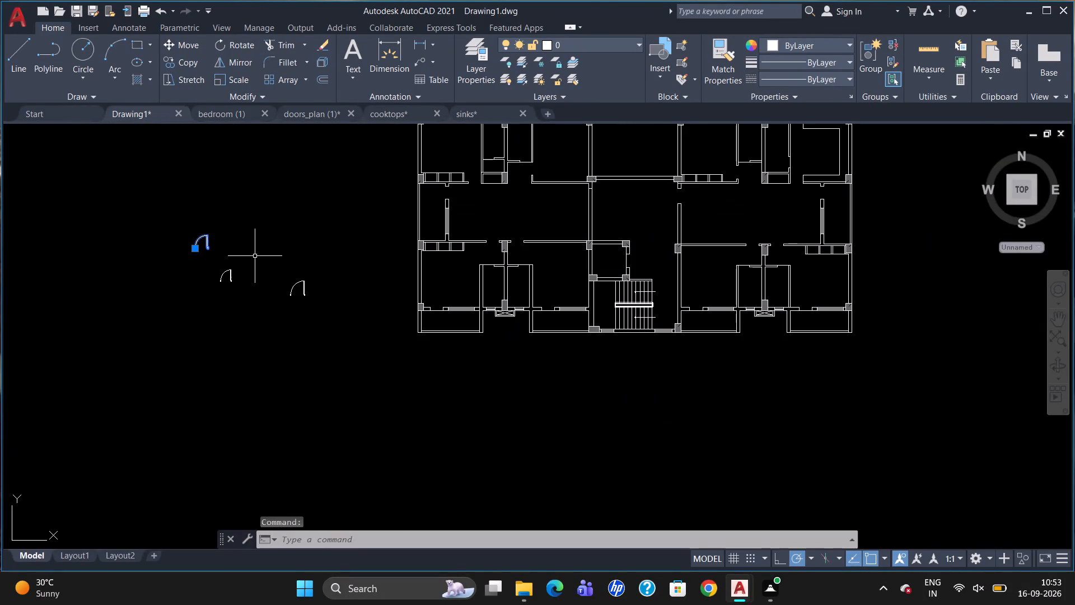
text(mi)
key(Return)
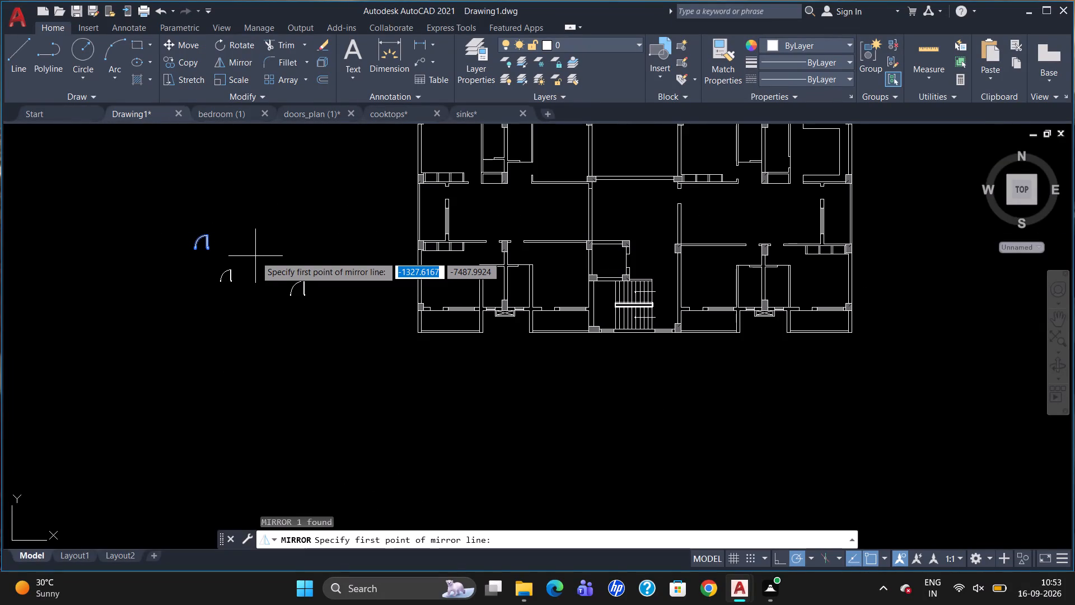
click(270, 196)
click(263, 249)
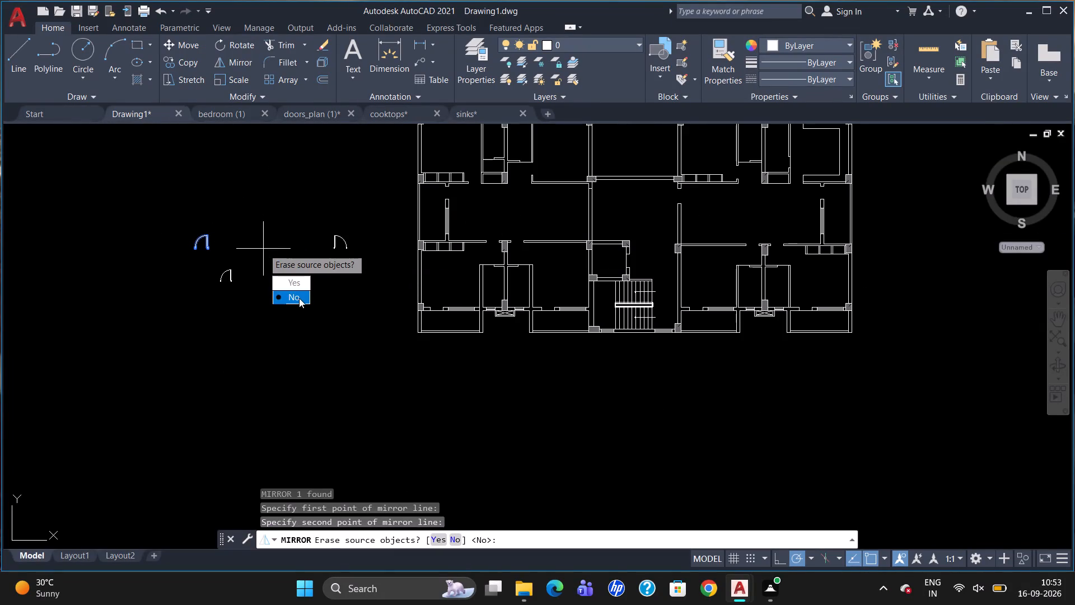
drag(299, 299, 263, 248)
Copy the mirrored 900 door from its jamb corner into the two upper balcony door openings of the left-hand apartment.
click(336, 242)
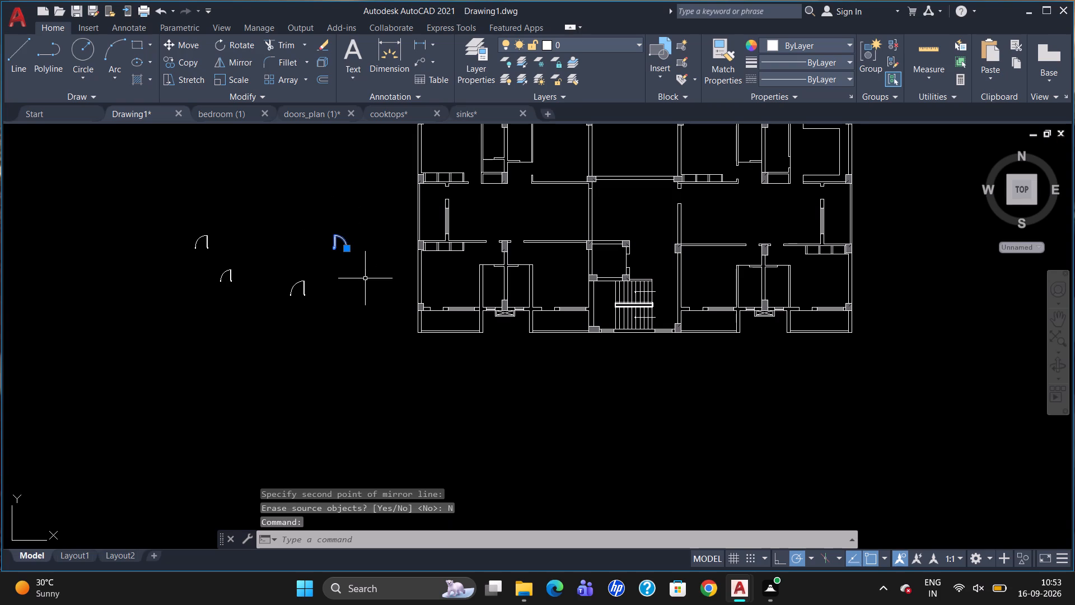
text(co)
key(Return)
scroll(339, 220, up, 2)
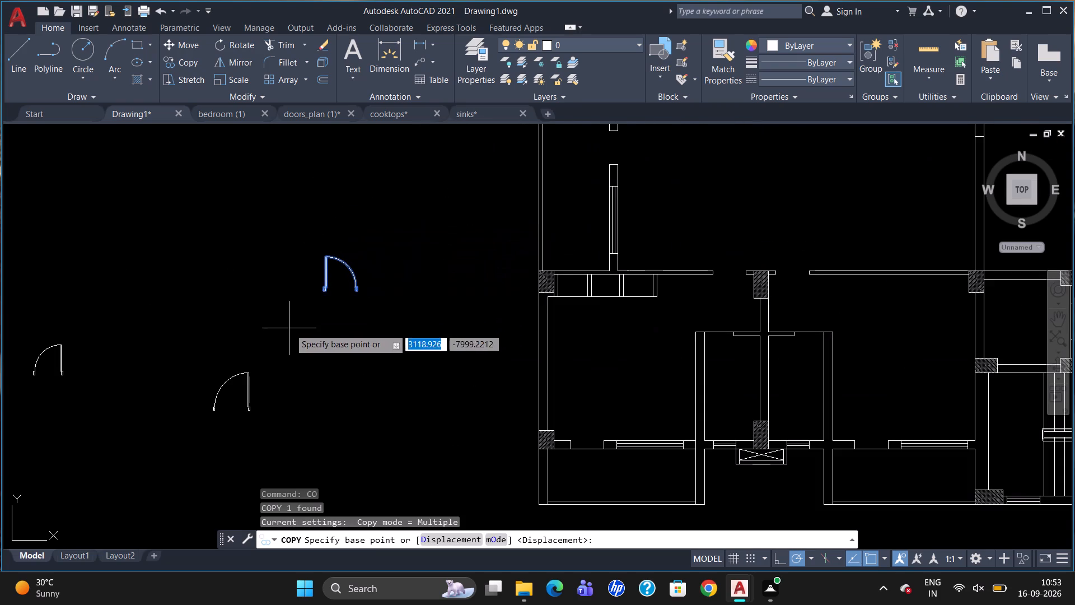
scroll(322, 292, up, 3)
drag(327, 287, 327, 288)
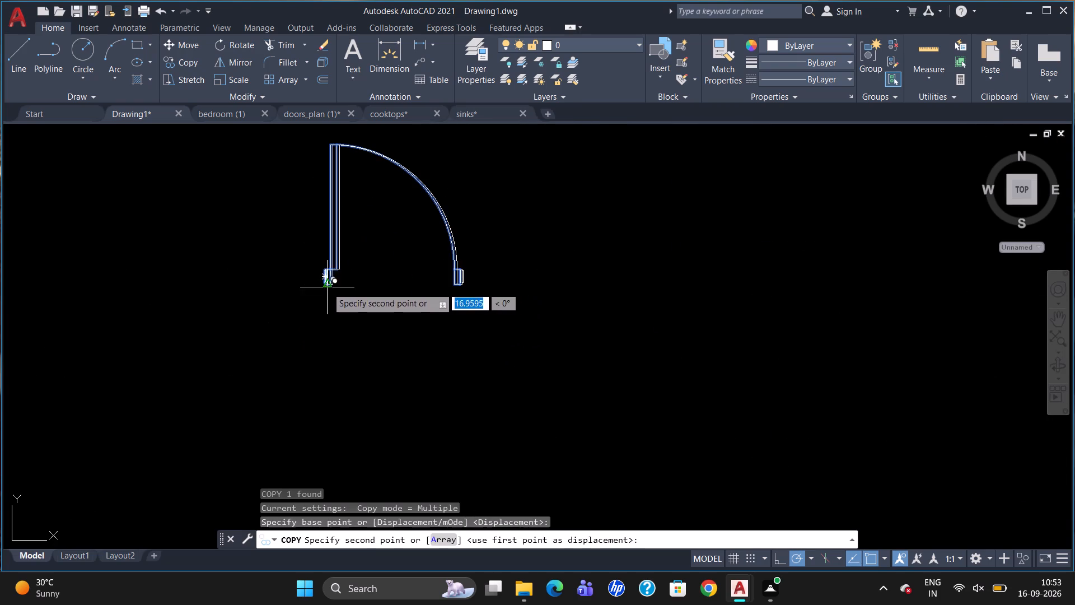
drag(327, 288, 326, 299)
scroll(320, 339, down, 5)
scroll(443, 194, up, 4)
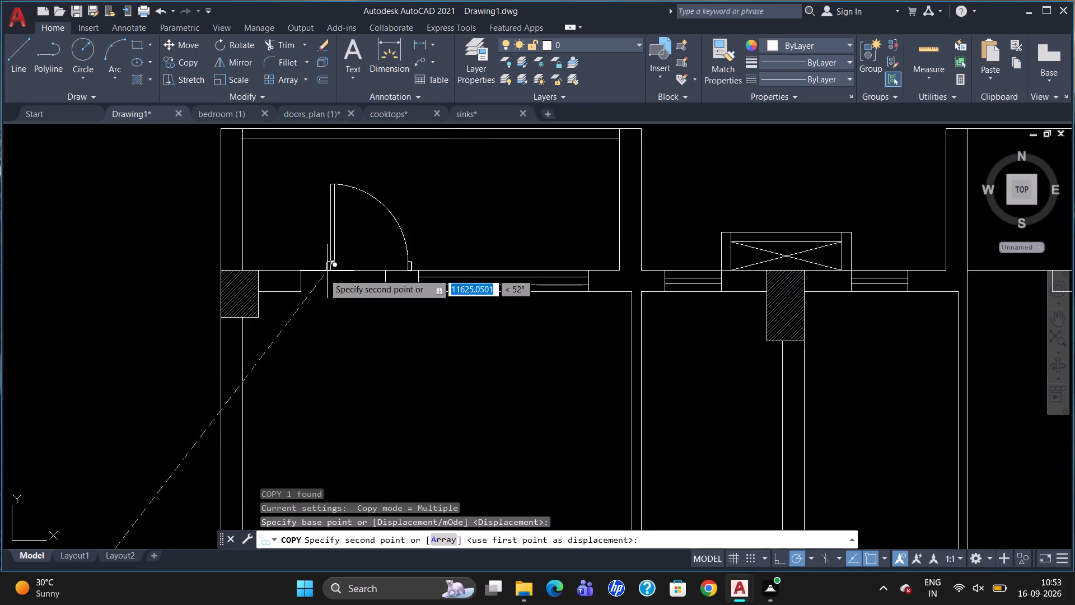
scroll(322, 274, up, 3)
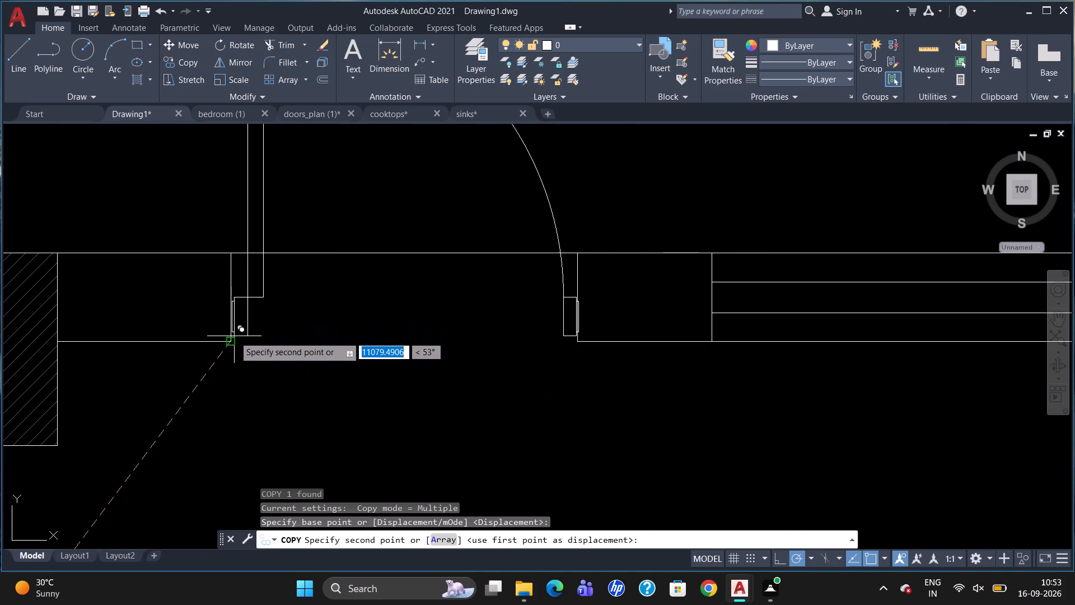
click(234, 339)
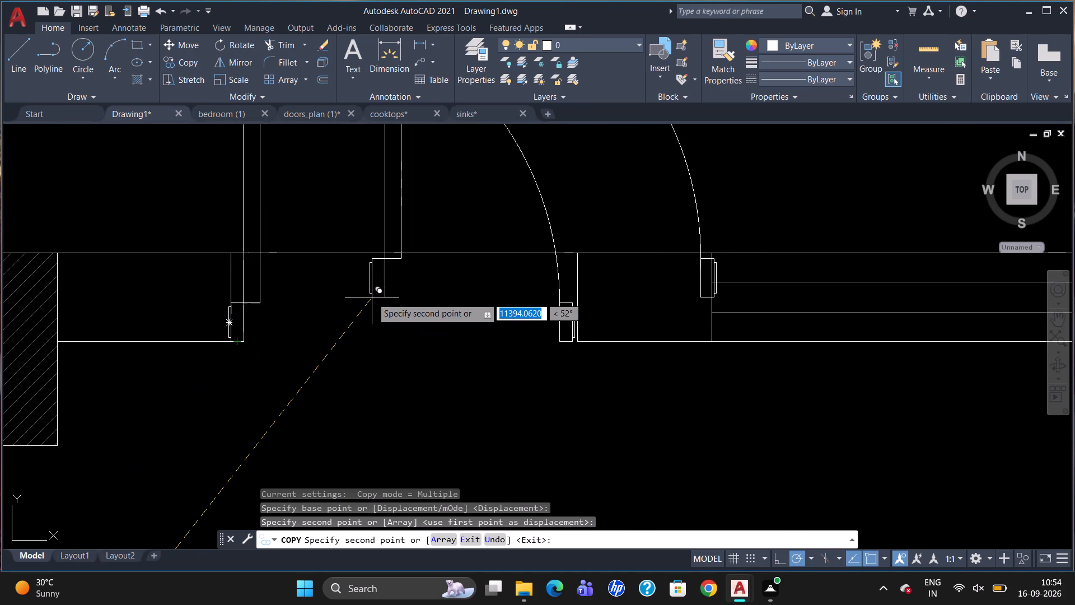
scroll(334, 269, down, 2)
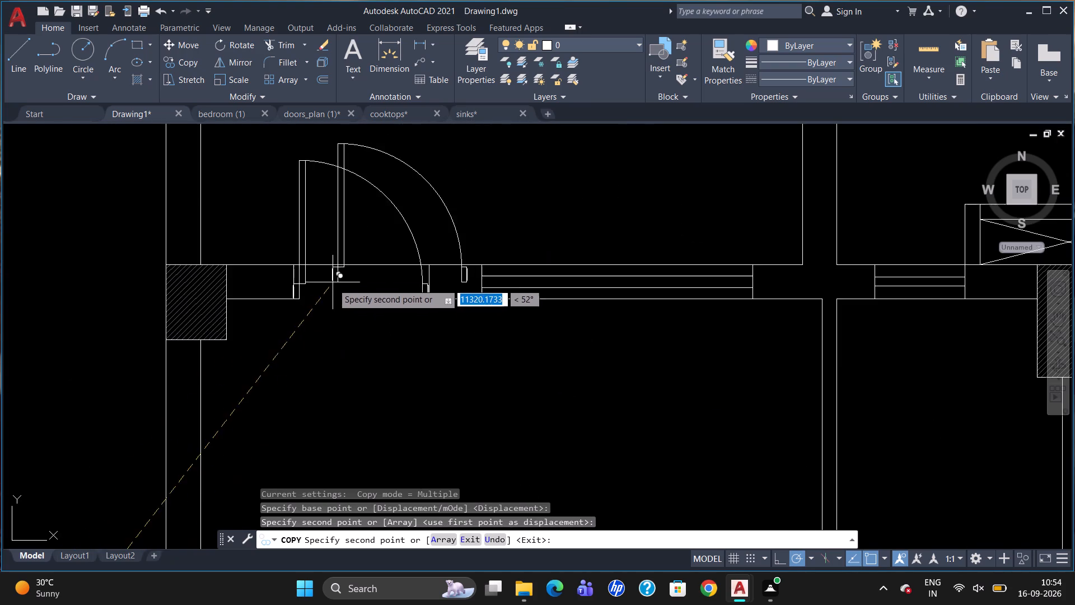
scroll(361, 296, down, 2)
scroll(779, 276, up, 3)
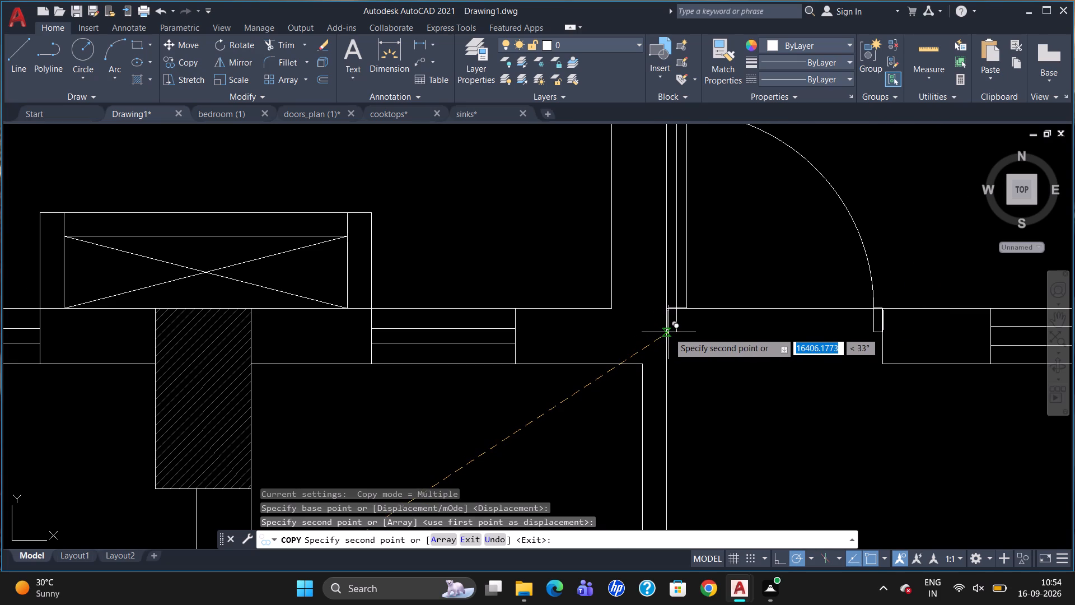
click(669, 332)
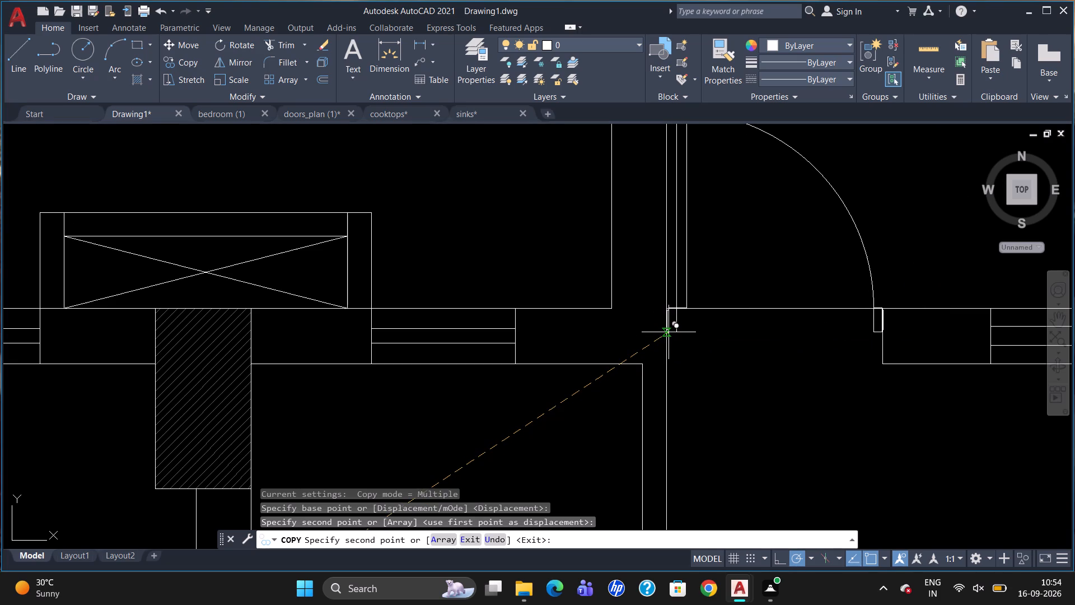
Place another copy of the mirrored 900 door in the upper balcony opening nearest the central core in the right-hand apartment.
scroll(405, 267, down, 6)
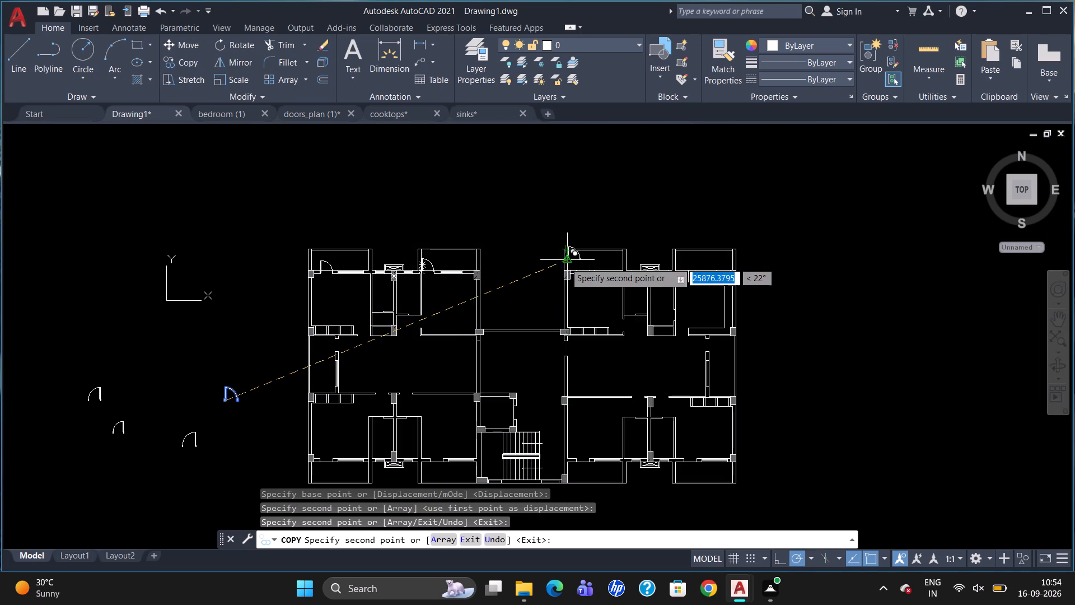
scroll(565, 262, up, 4)
scroll(643, 312, up, 3)
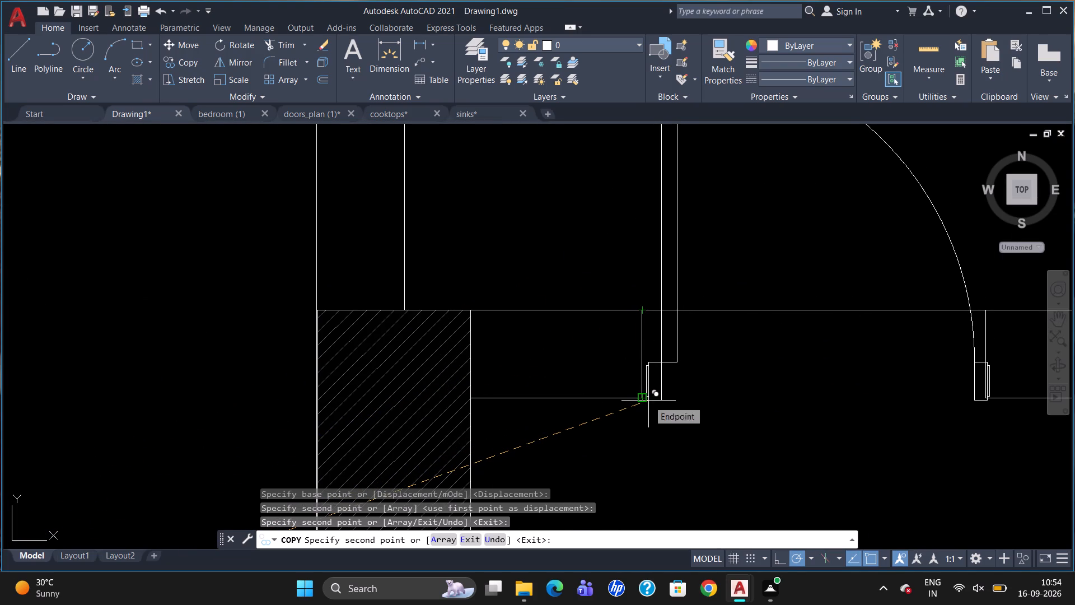
scroll(648, 400, up, 2)
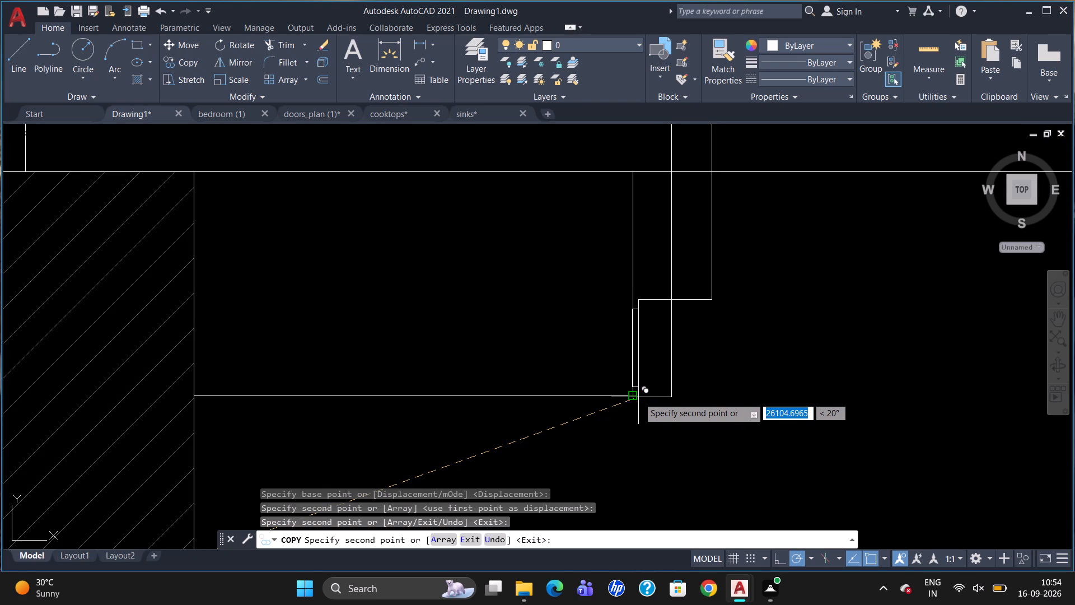
click(639, 397)
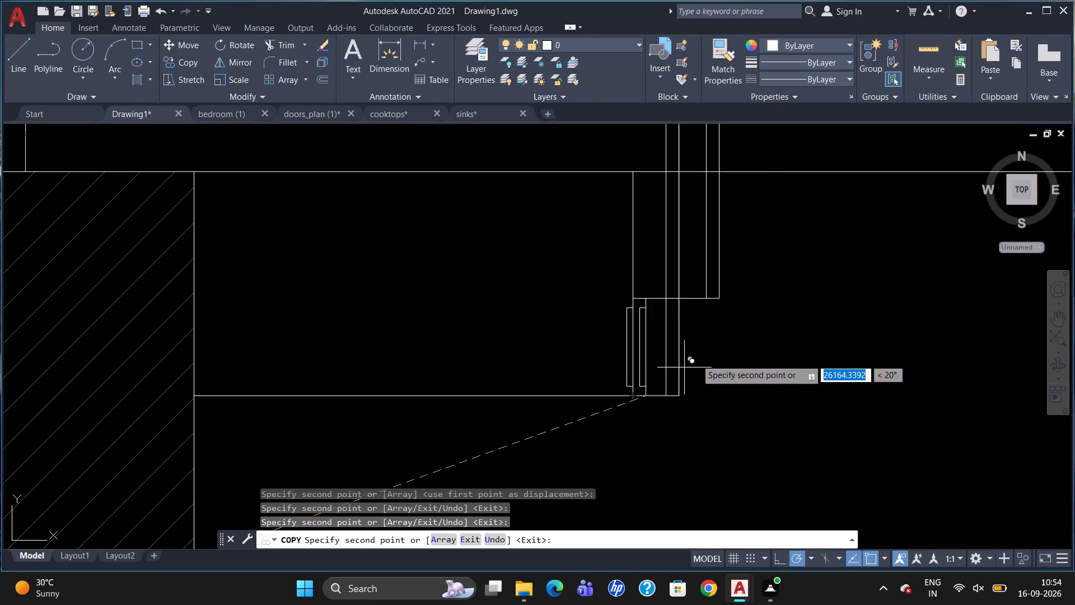
scroll(697, 353, down, 5)
scroll(570, 335, down, 5)
scroll(455, 344, up, 4)
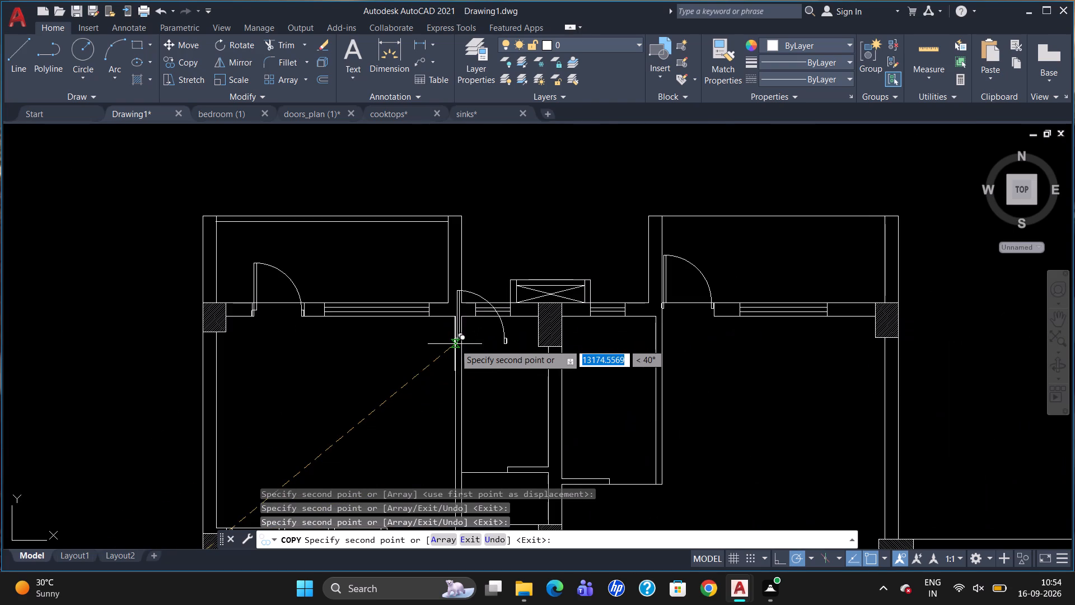
key(Escape)
Move the door in the left-hand apartment's second upper balcony opening down to the wall opening's inner corner.
scroll(757, 319, up, 3)
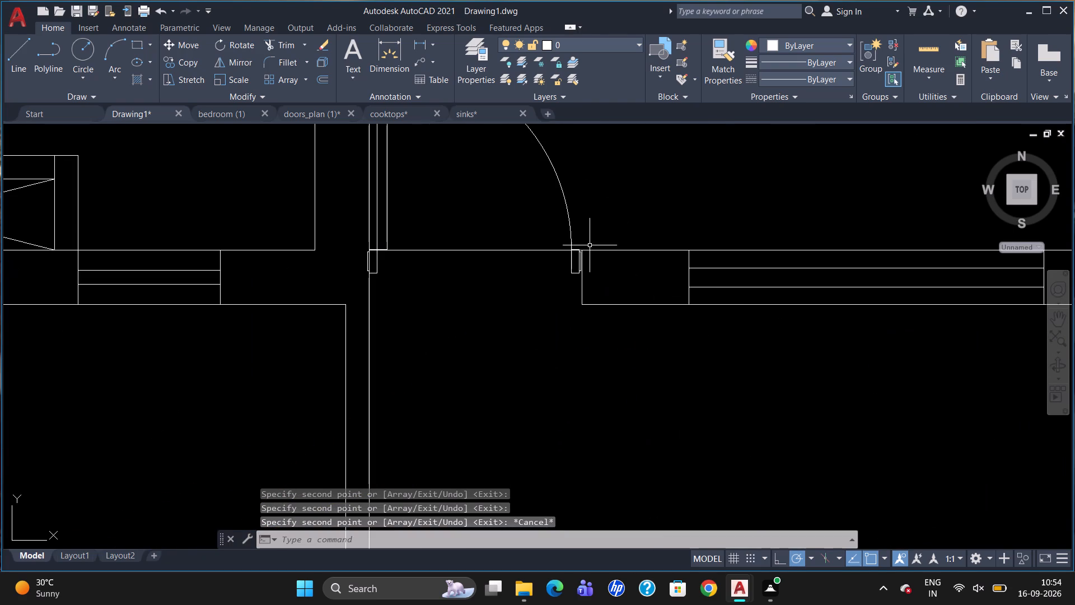
click(571, 234)
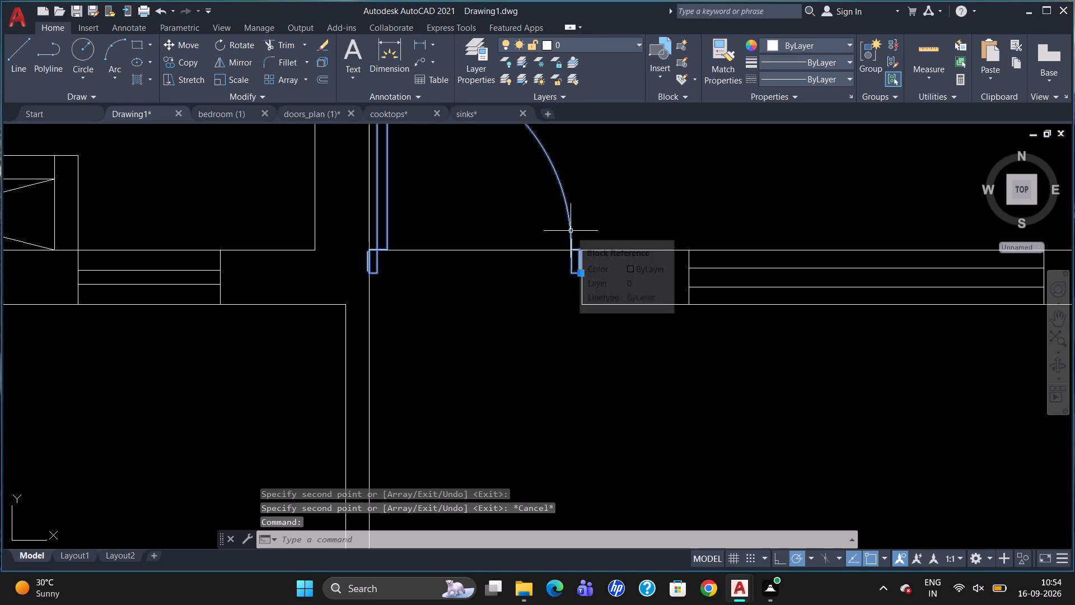
key(m)
key(Return)
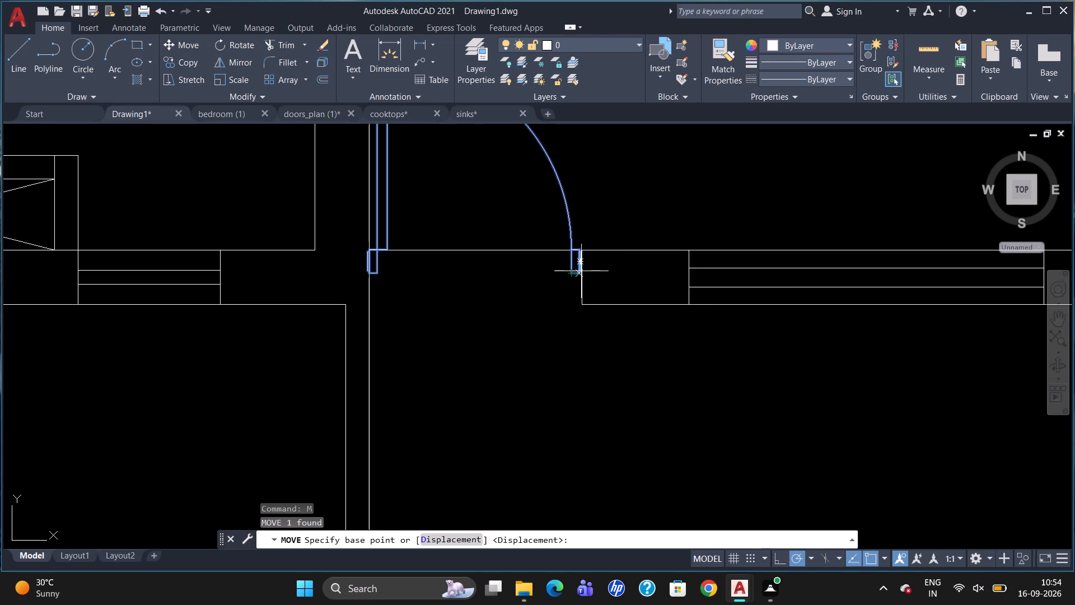
click(582, 271)
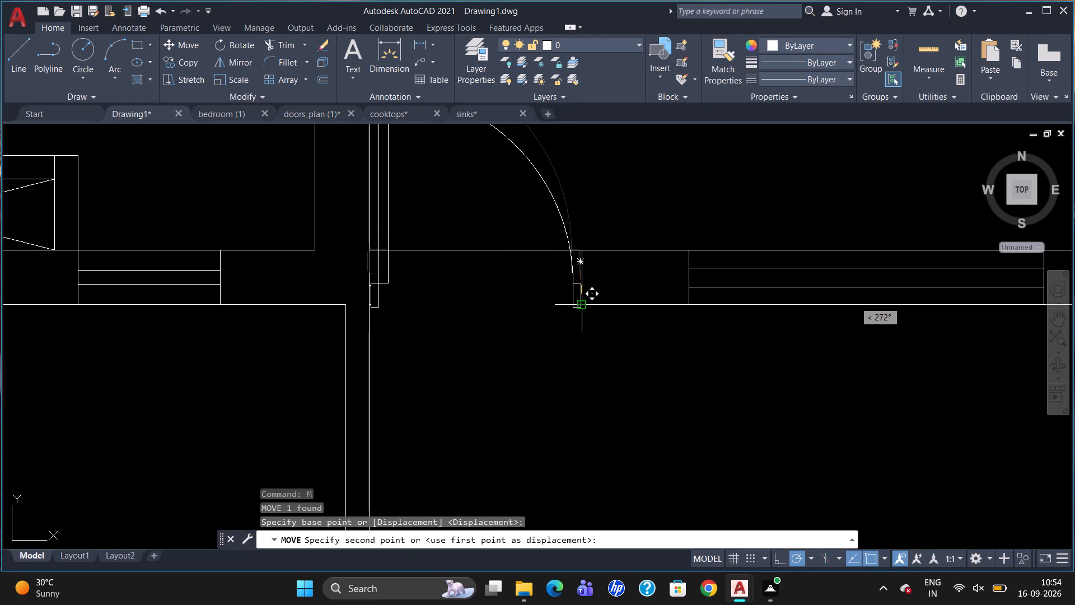
click(582, 301)
Copy the right-hand apartment's upper balcony door into its other upper balcony opening, next to the counter outline.
scroll(662, 232, down, 3)
scroll(616, 280, down, 1)
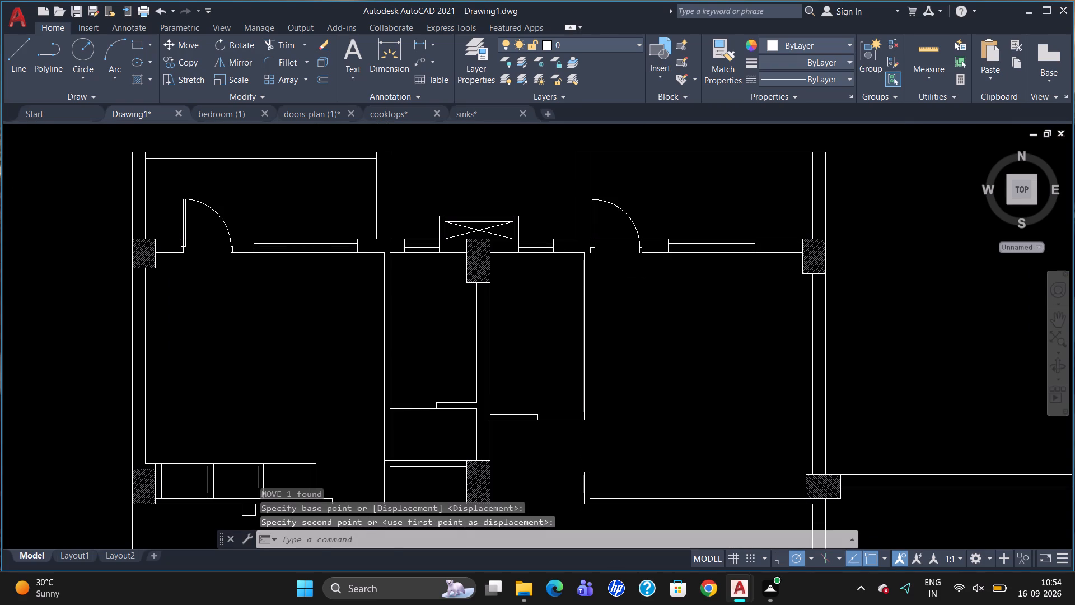
scroll(654, 262, down, 1)
scroll(922, 254, up, 4)
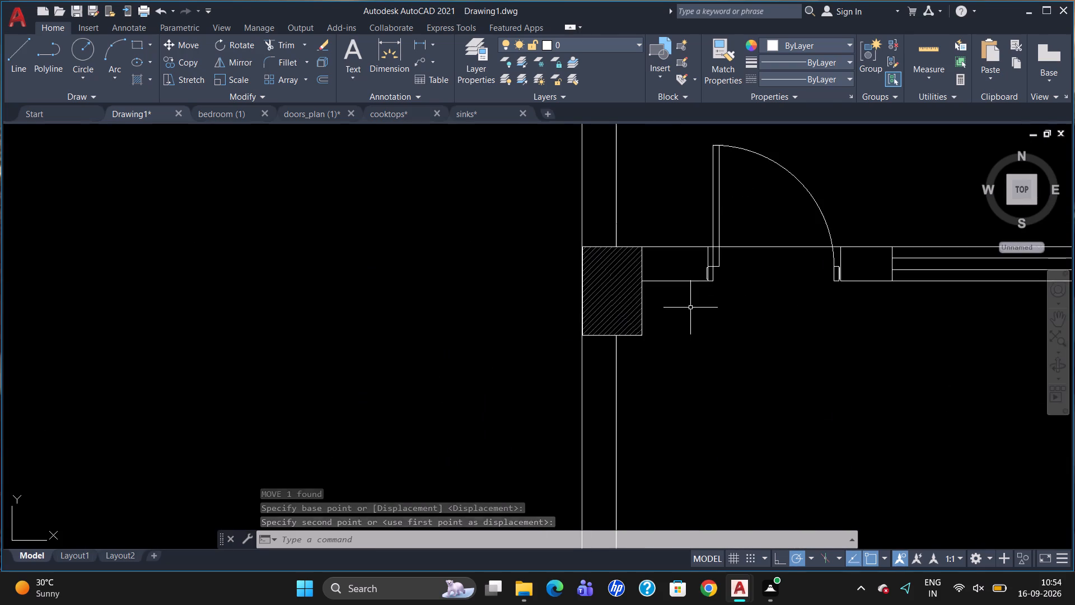
scroll(640, 325, down, 2)
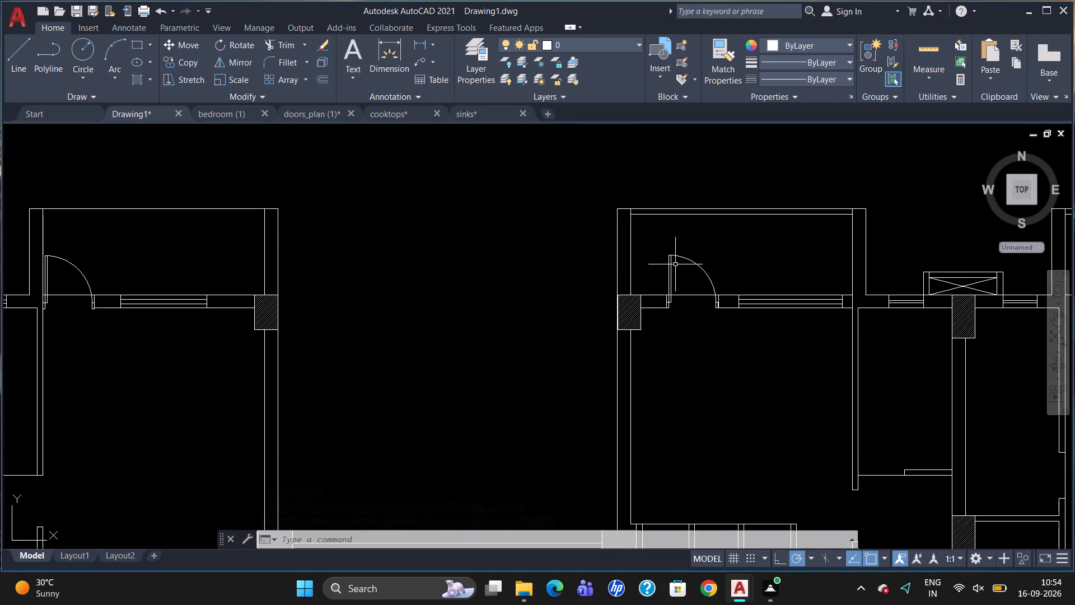
click(671, 265)
scroll(661, 267, down, 2)
text(co)
key(Return)
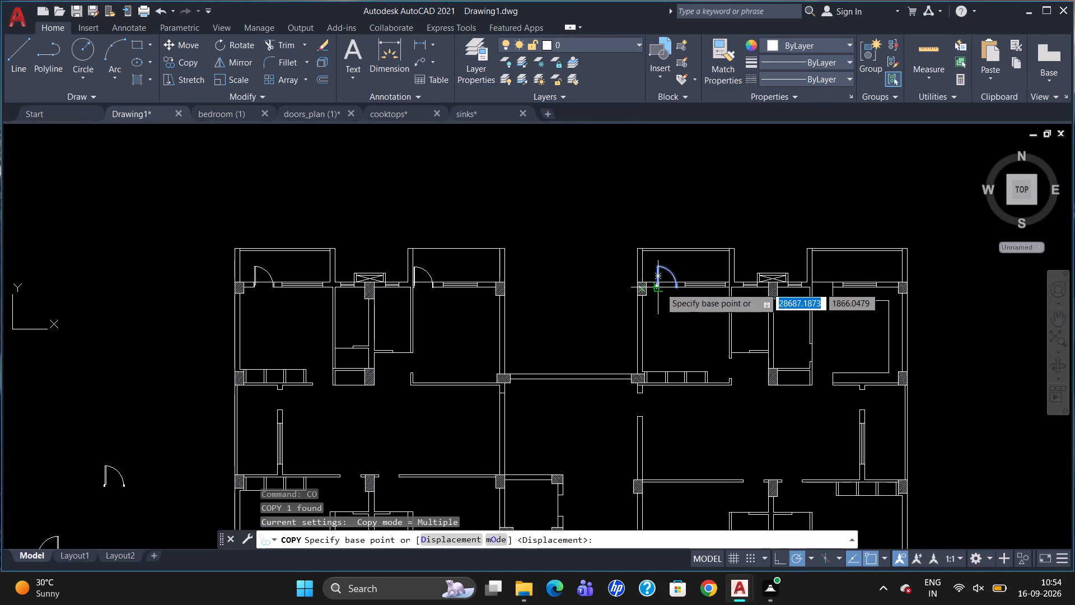
click(660, 287)
scroll(834, 281, up, 4)
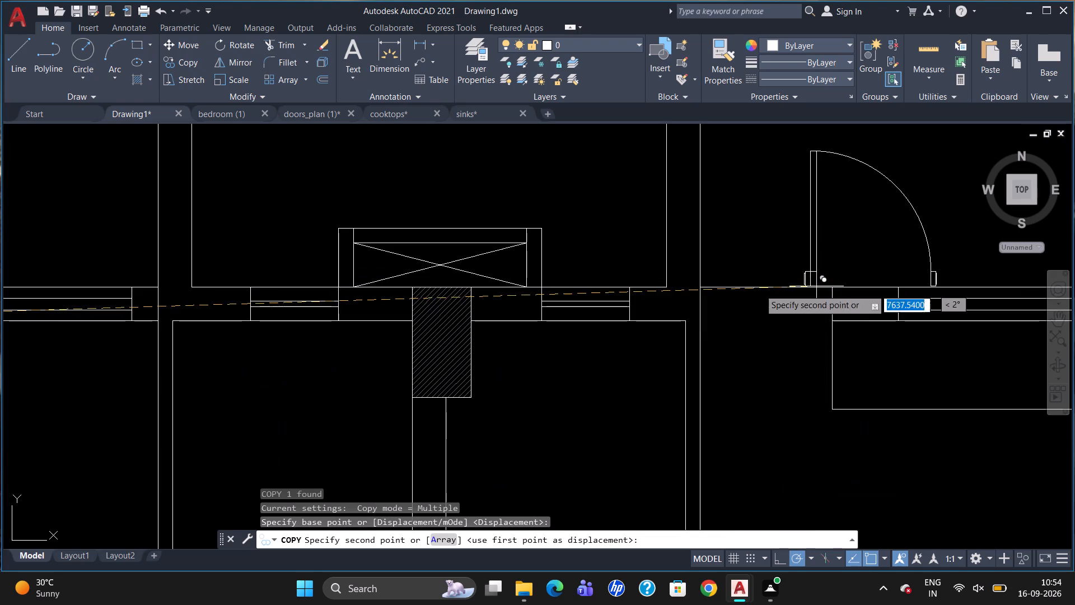
scroll(732, 304, up, 2)
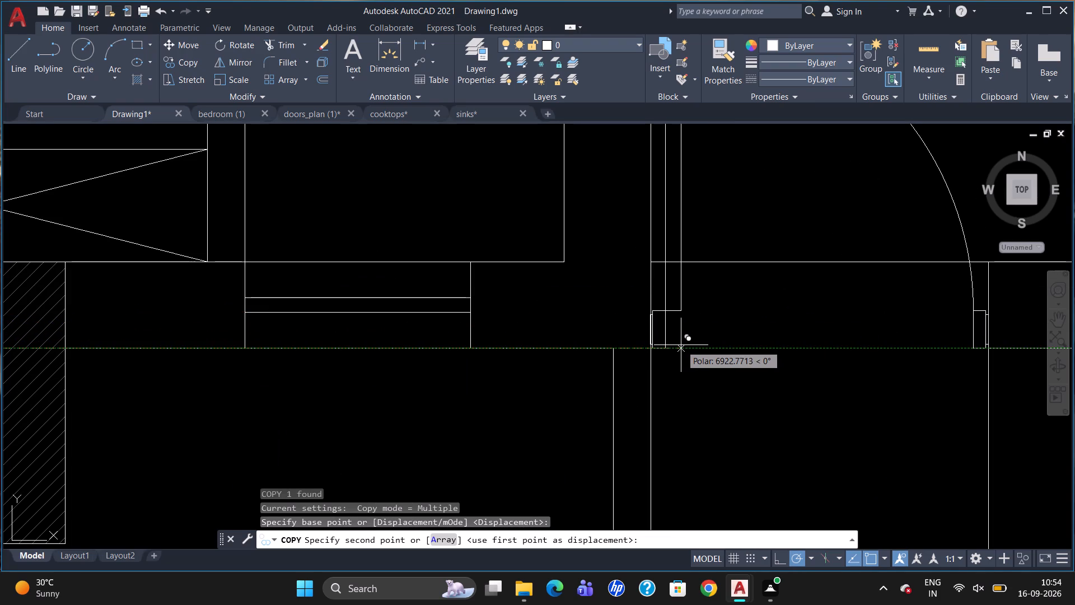
click(681, 345)
key(Escape)
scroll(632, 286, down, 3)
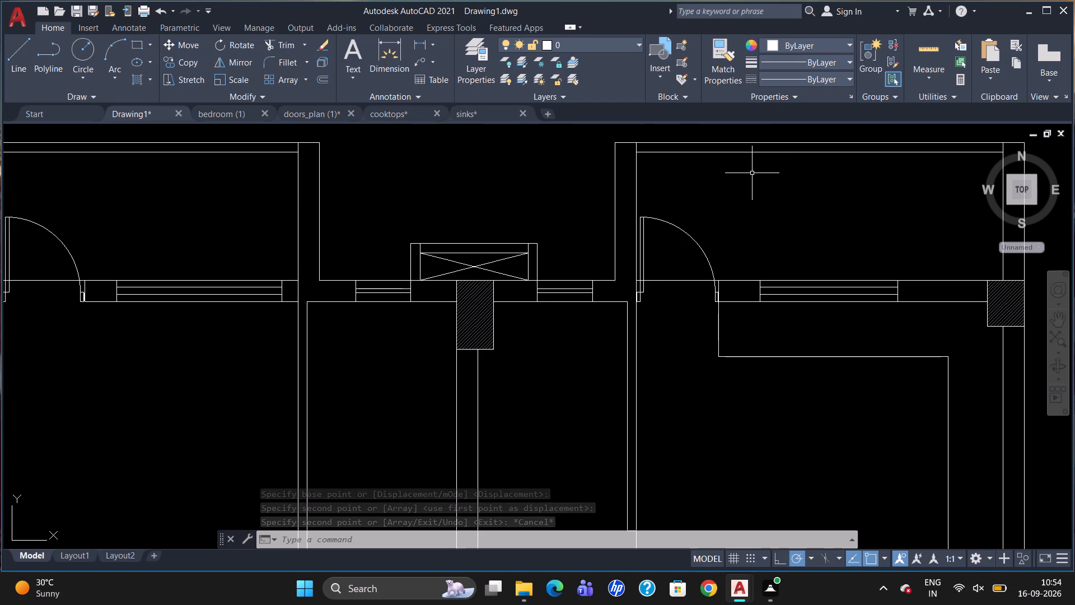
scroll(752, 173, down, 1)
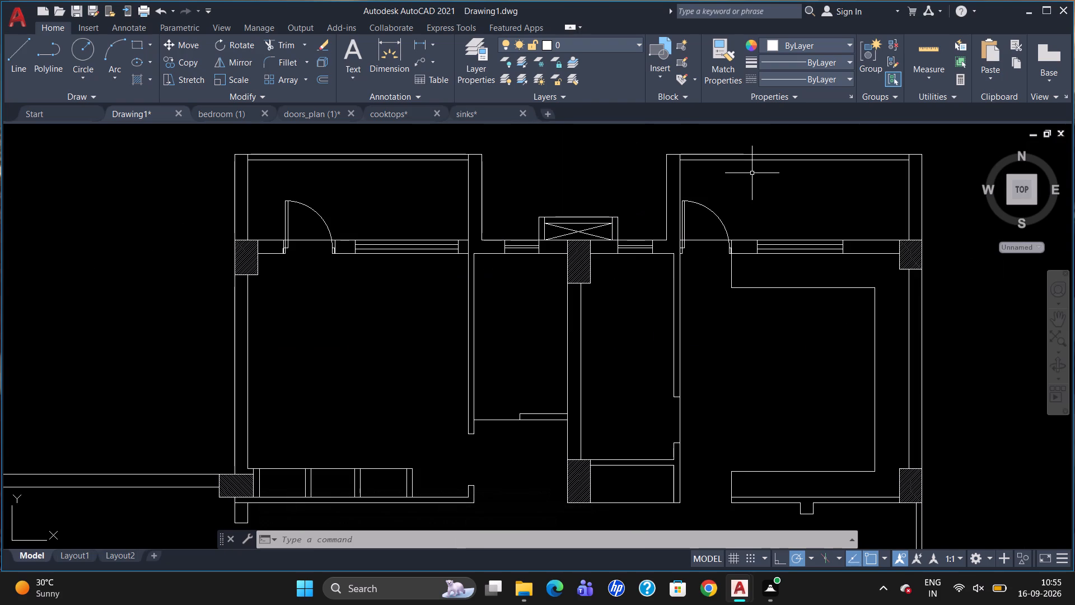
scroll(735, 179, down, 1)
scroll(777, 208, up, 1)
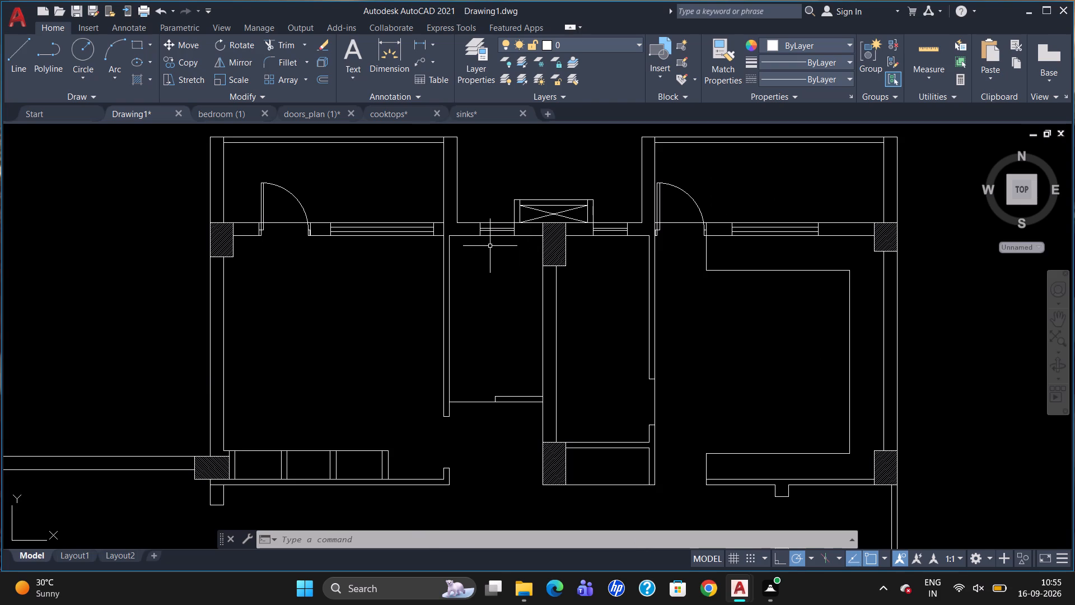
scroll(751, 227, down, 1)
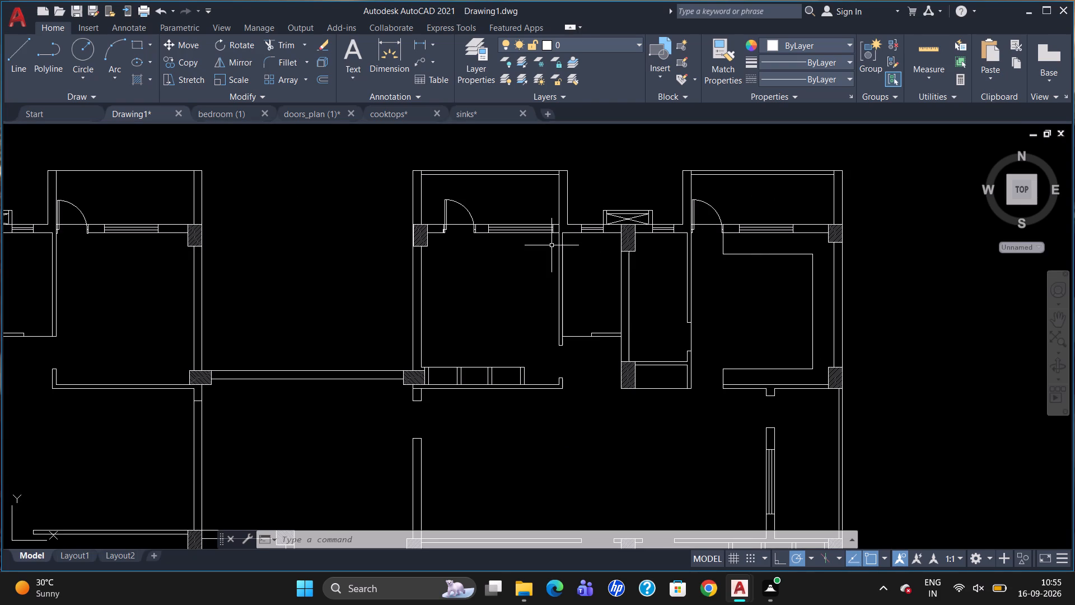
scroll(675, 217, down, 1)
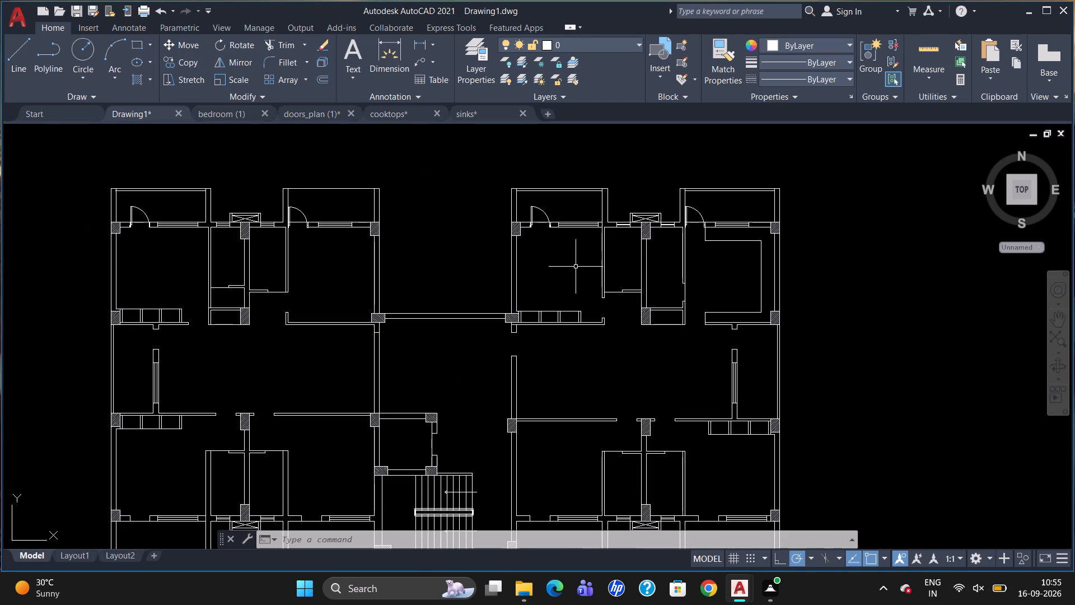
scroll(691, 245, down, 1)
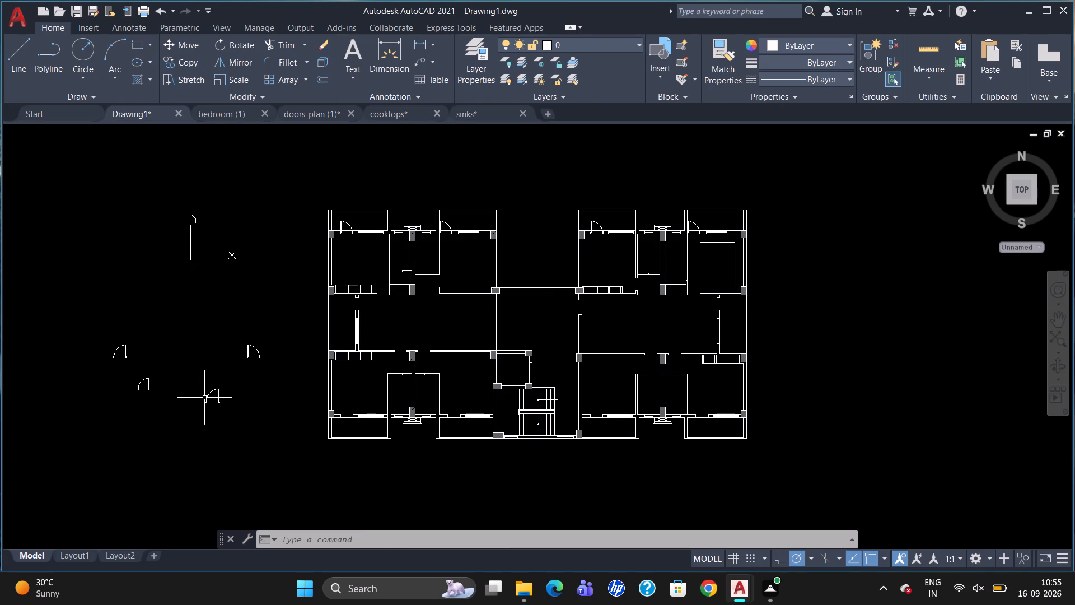
Move the spare unmirrored medium-width door into the left-hand apartment's upper outer bedroom opening, with its jamb corner at the duct-side wall.
scroll(143, 357, up, 1)
click(112, 349)
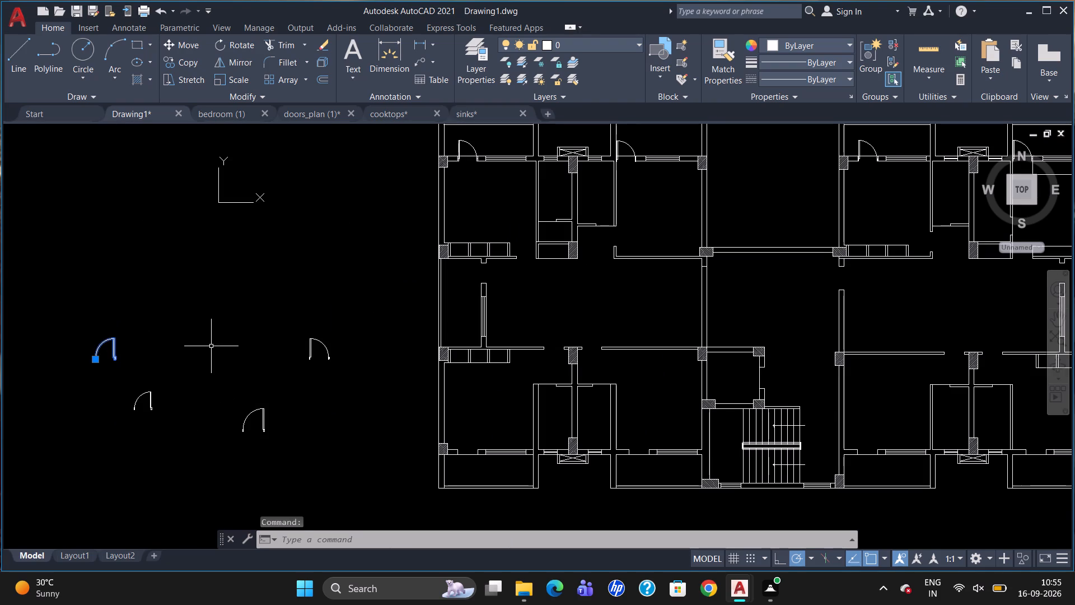
key(m)
key(Return)
drag(112, 364, 124, 369)
scroll(523, 253, up, 4)
scroll(563, 287, up, 2)
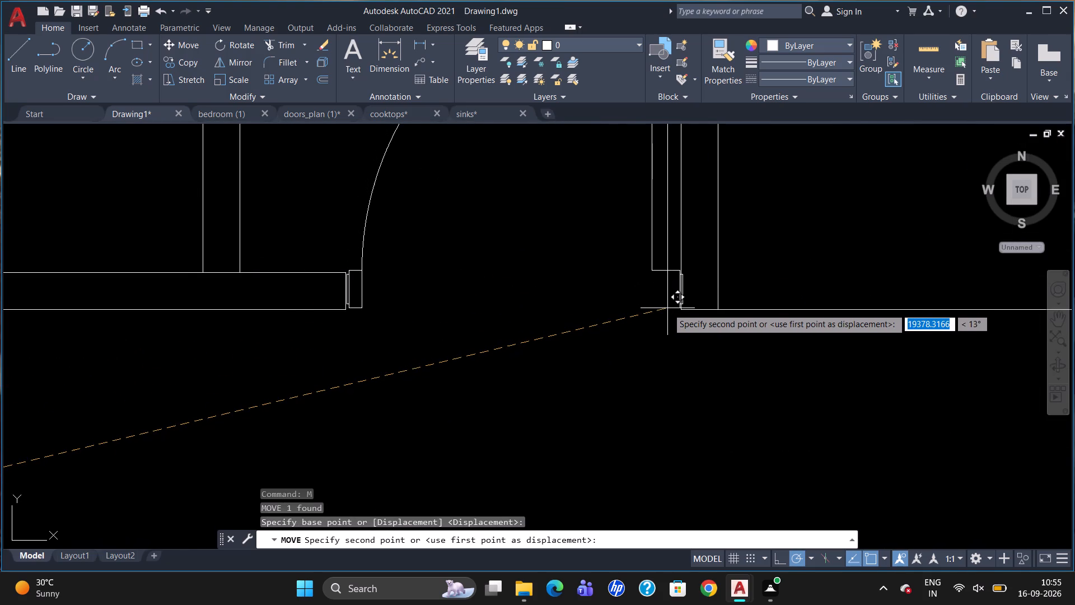
click(667, 308)
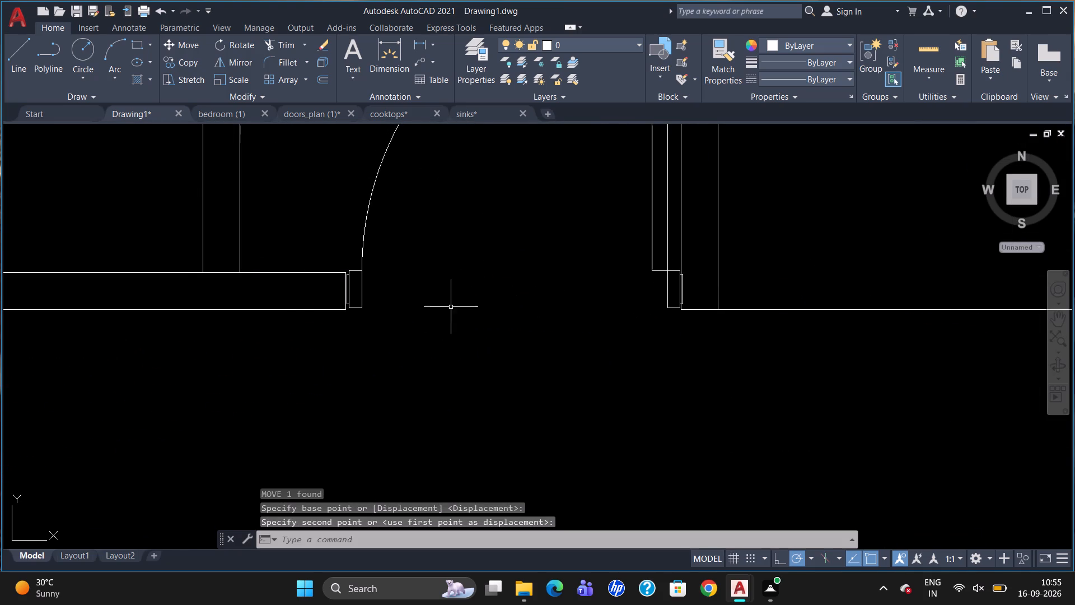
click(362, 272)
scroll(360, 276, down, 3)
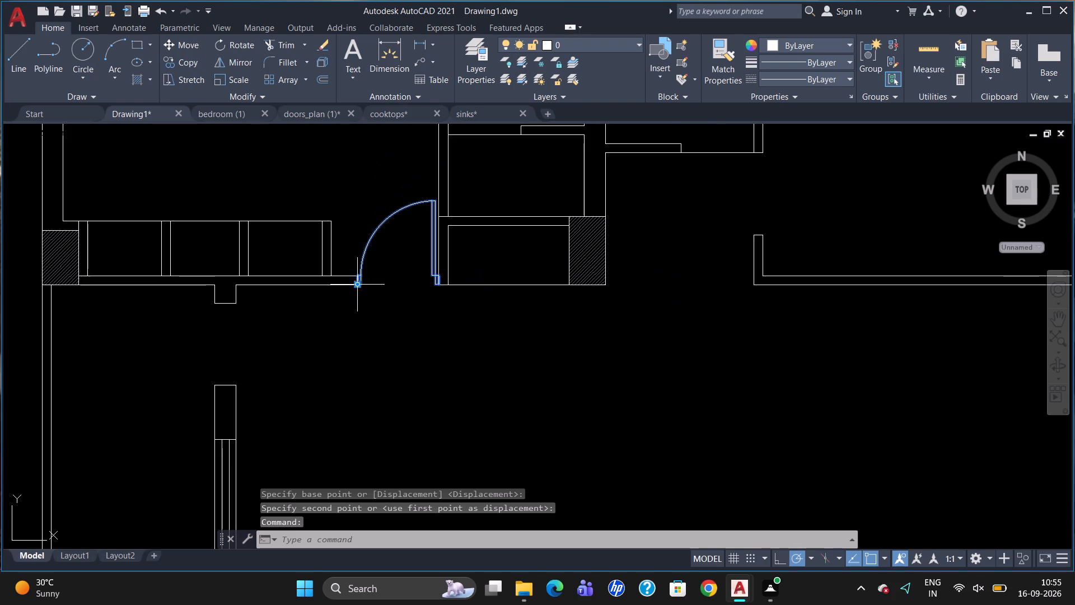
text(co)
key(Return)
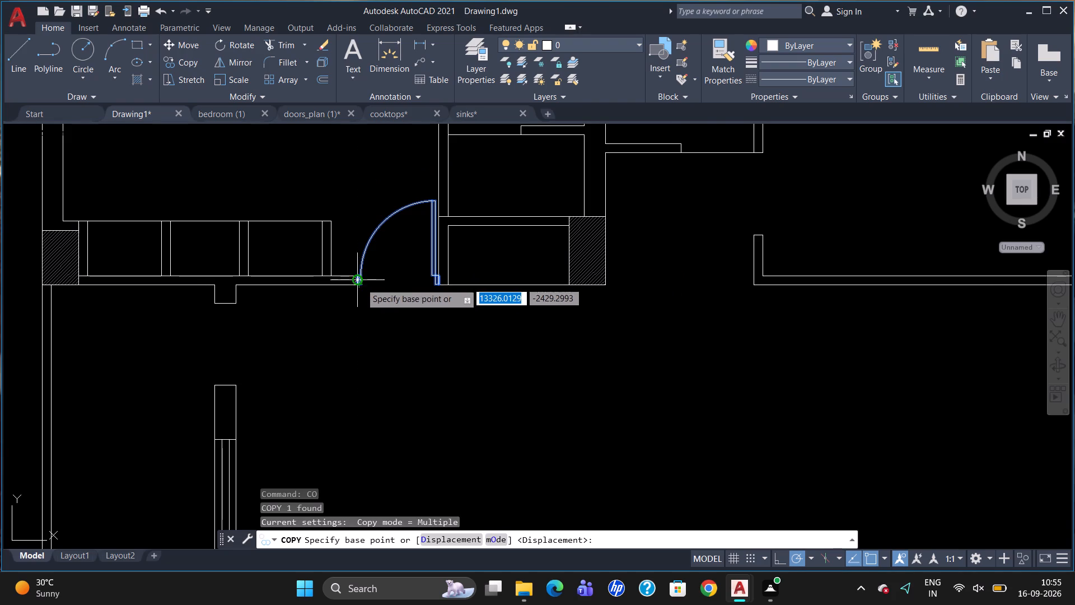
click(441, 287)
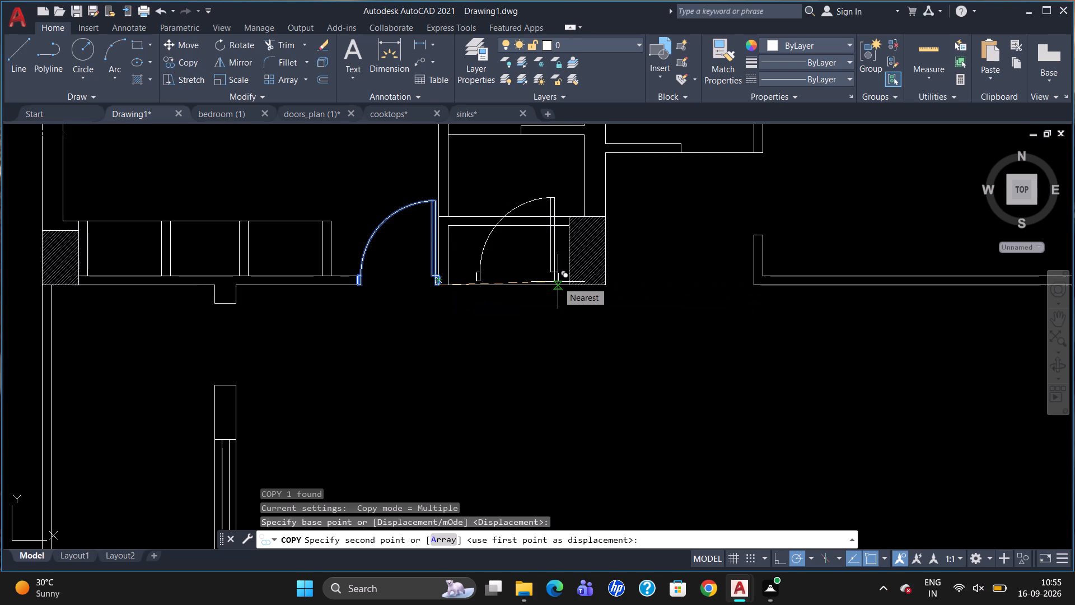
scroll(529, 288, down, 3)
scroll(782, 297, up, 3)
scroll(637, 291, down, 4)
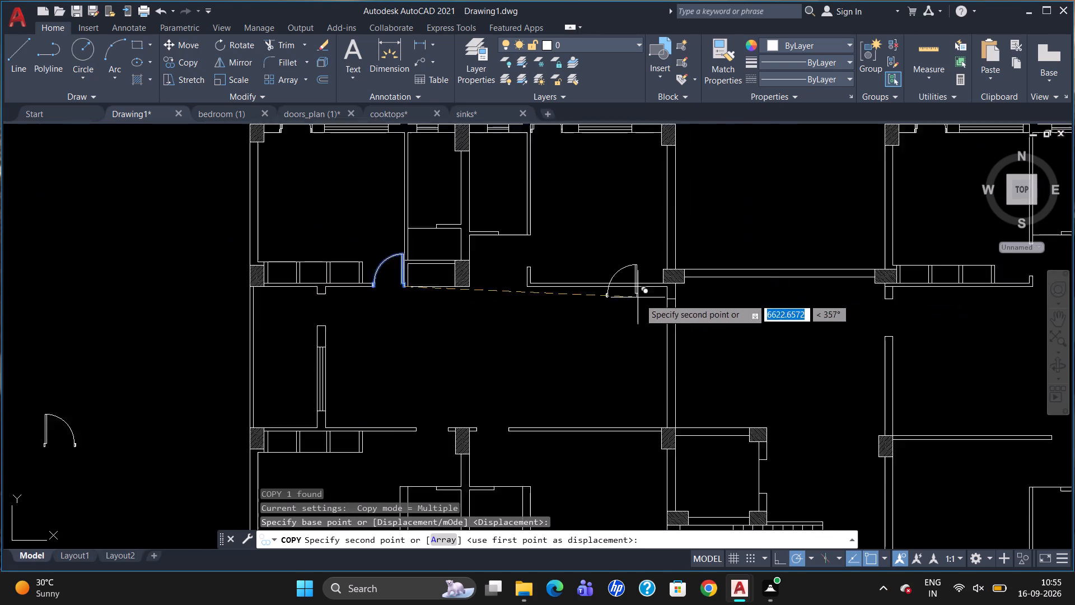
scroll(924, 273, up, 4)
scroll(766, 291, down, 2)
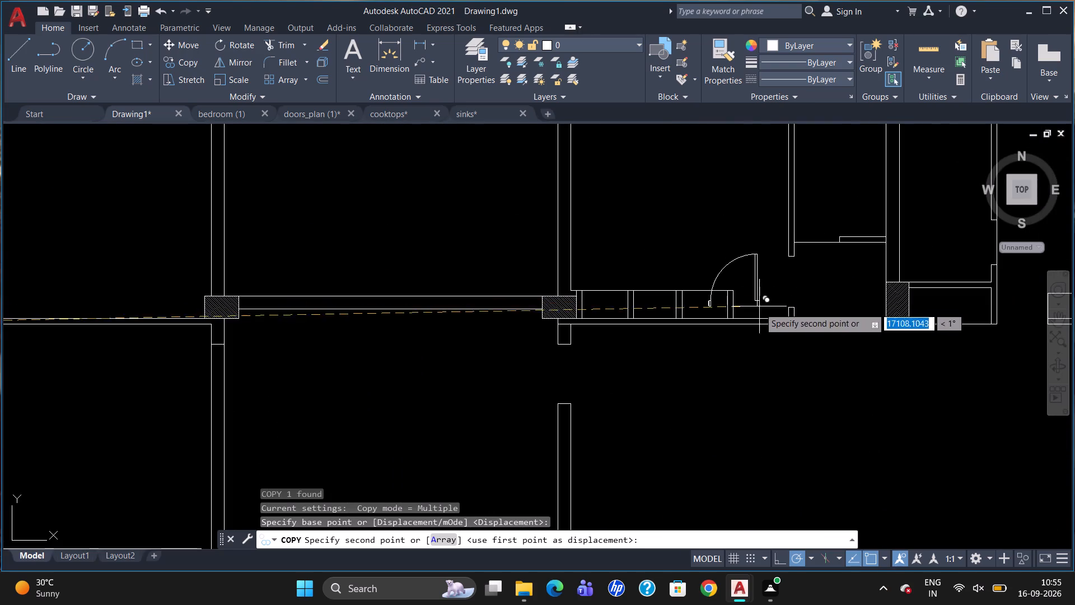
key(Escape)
Move the spare mirrored door from its jamb into the right-hand apartment's opening below the counter room, against the shaft-side wall.
scroll(696, 323, down, 3)
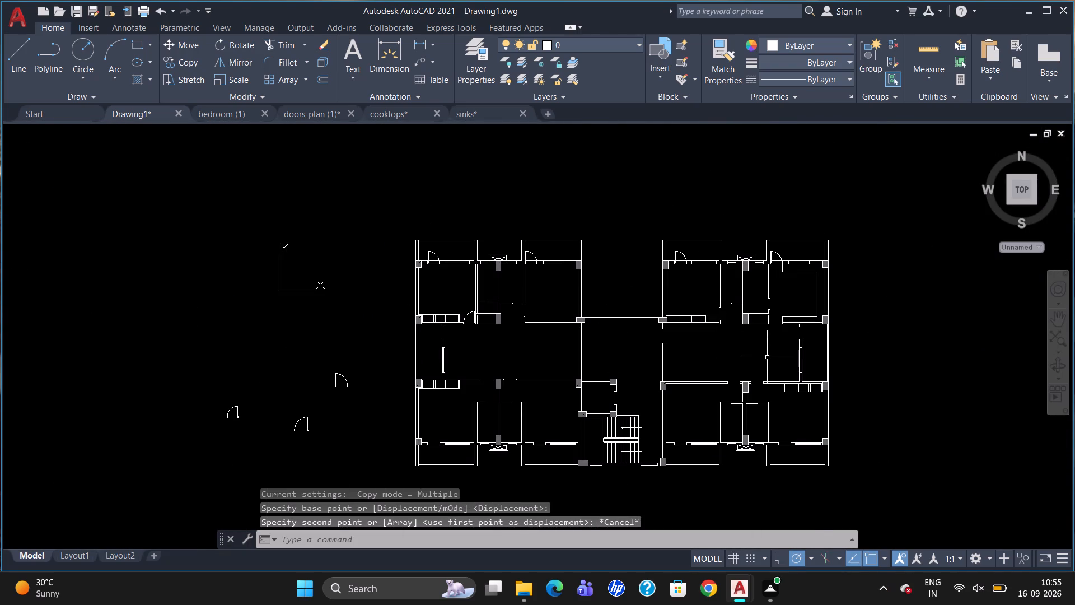
scroll(758, 353, down, 1)
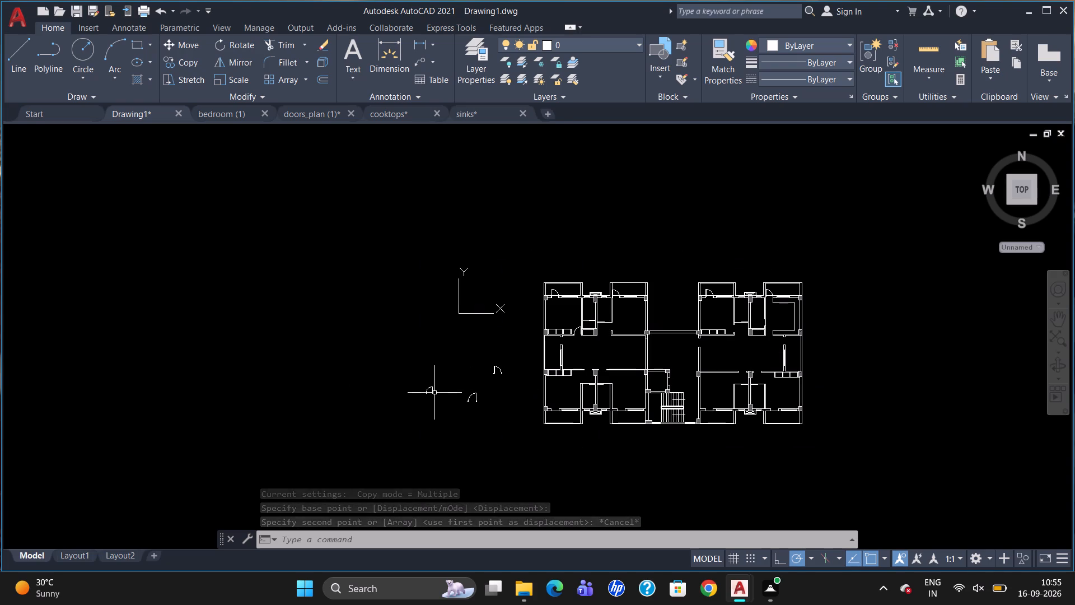
click(493, 367)
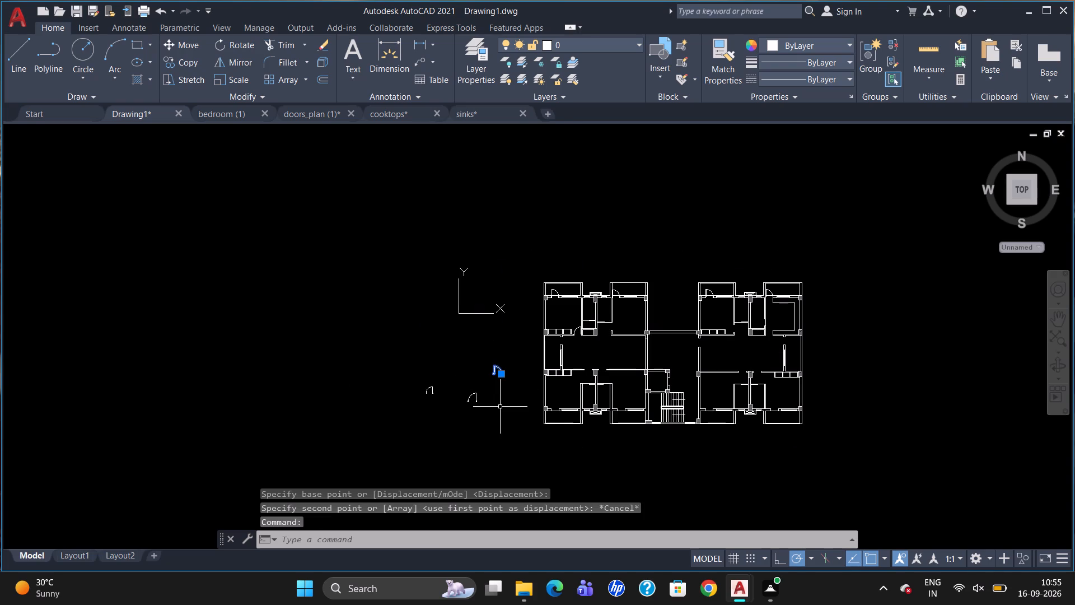
key(m)
key(Return)
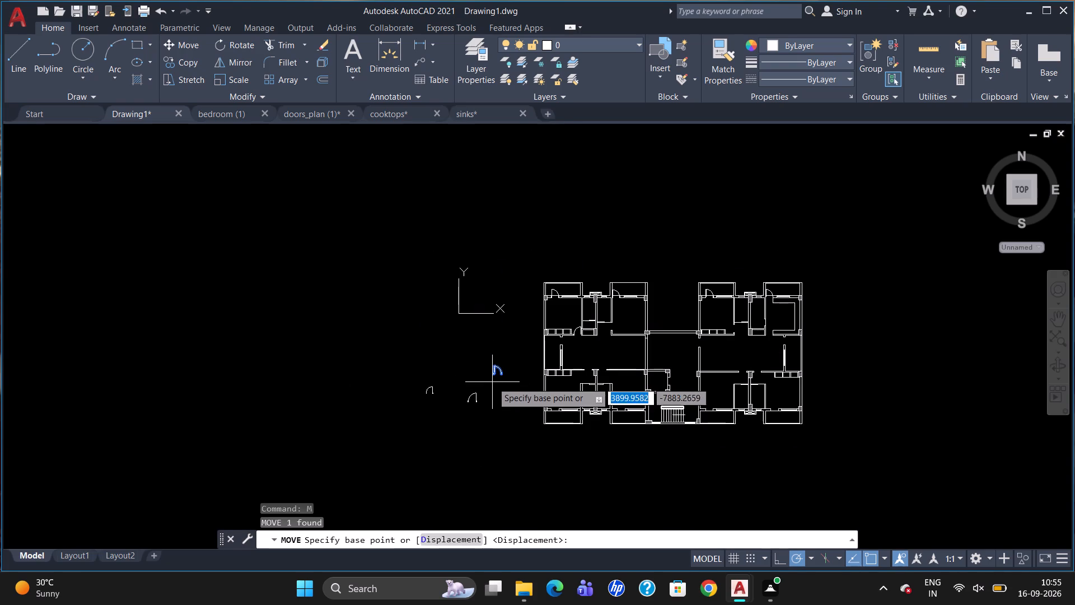
click(491, 377)
scroll(736, 340, up, 3)
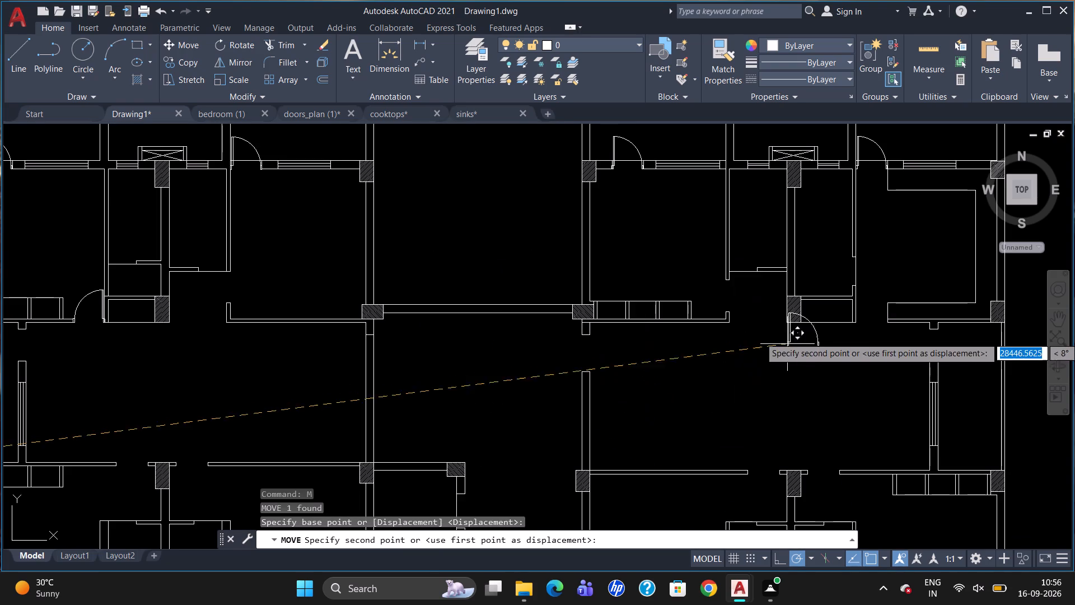
scroll(892, 297, up, 2)
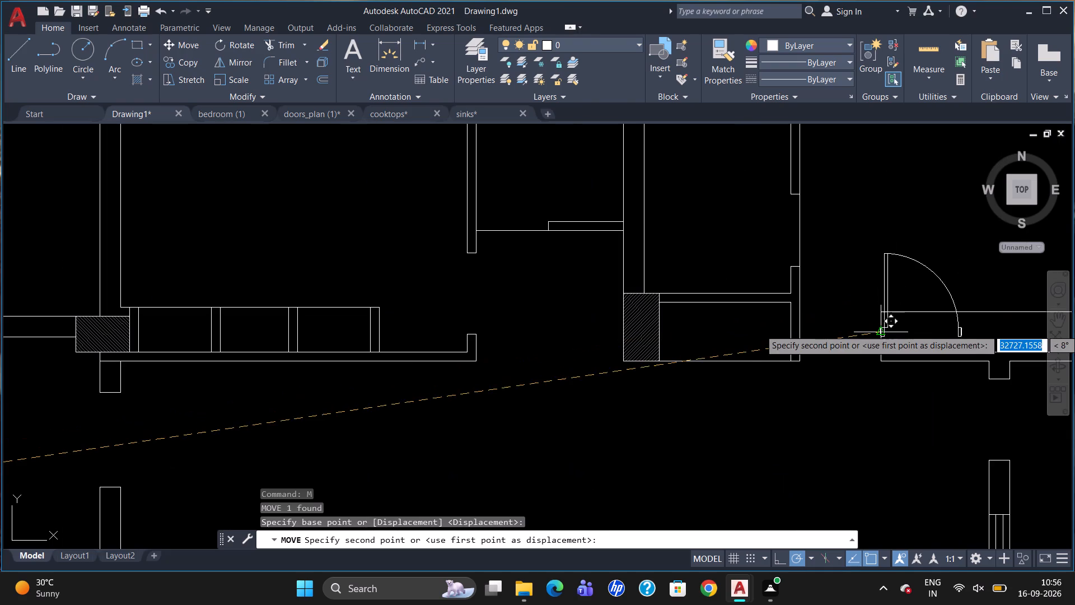
scroll(879, 329, up, 2)
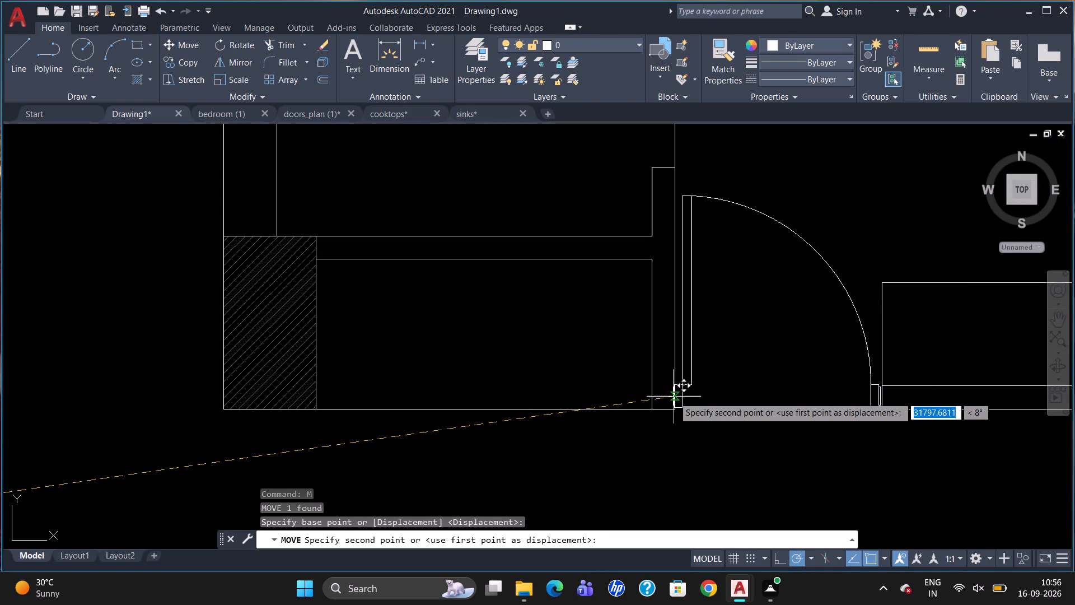
click(675, 396)
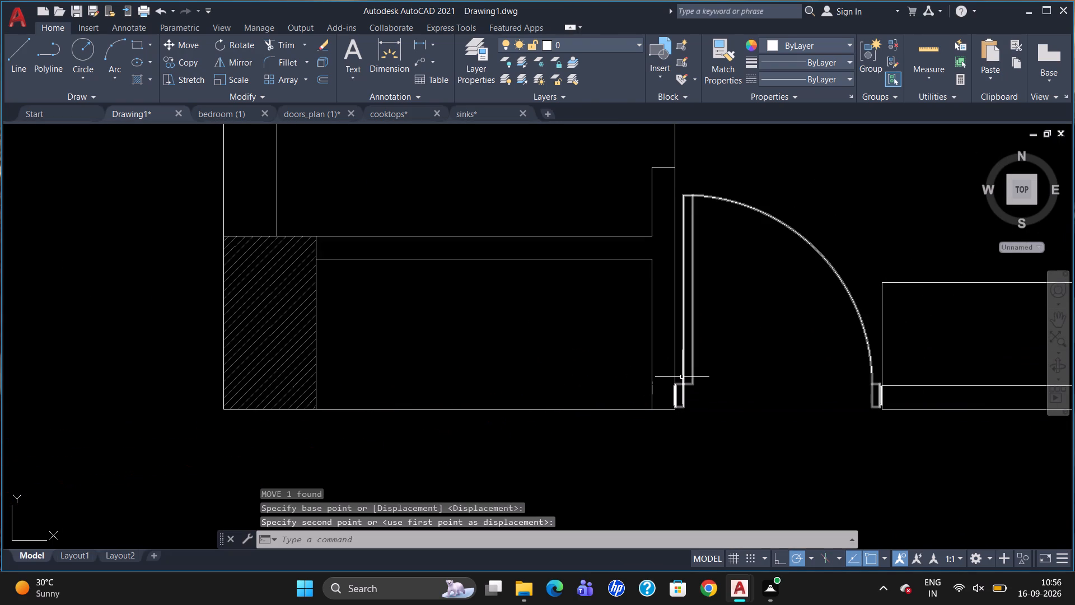
Mirror the smallest spare door across a near-vertical line beside it, keeping the original.
scroll(682, 378, down, 3)
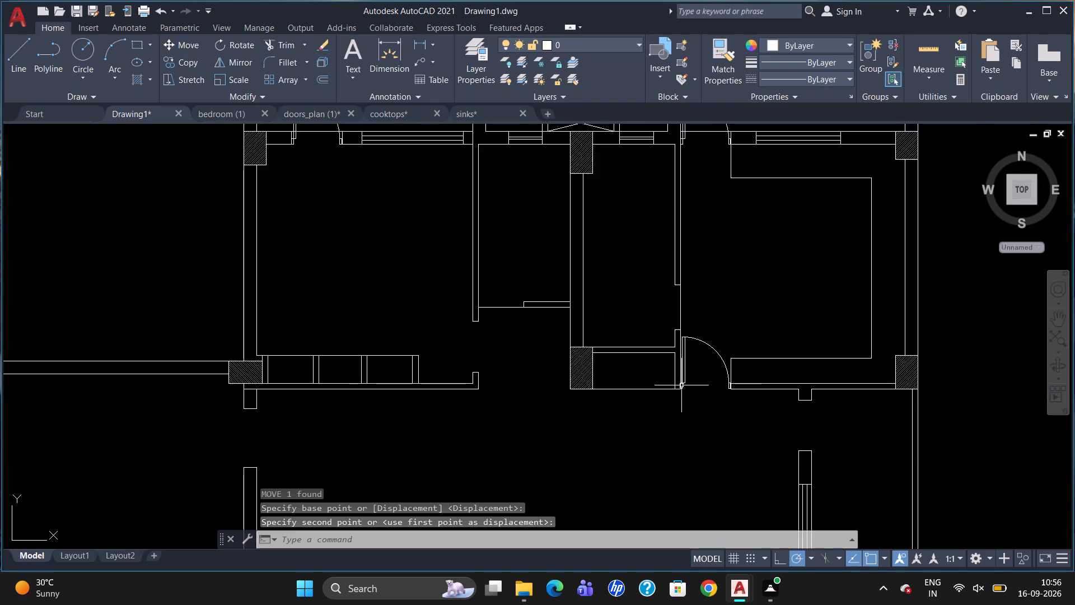
scroll(737, 273, down, 3)
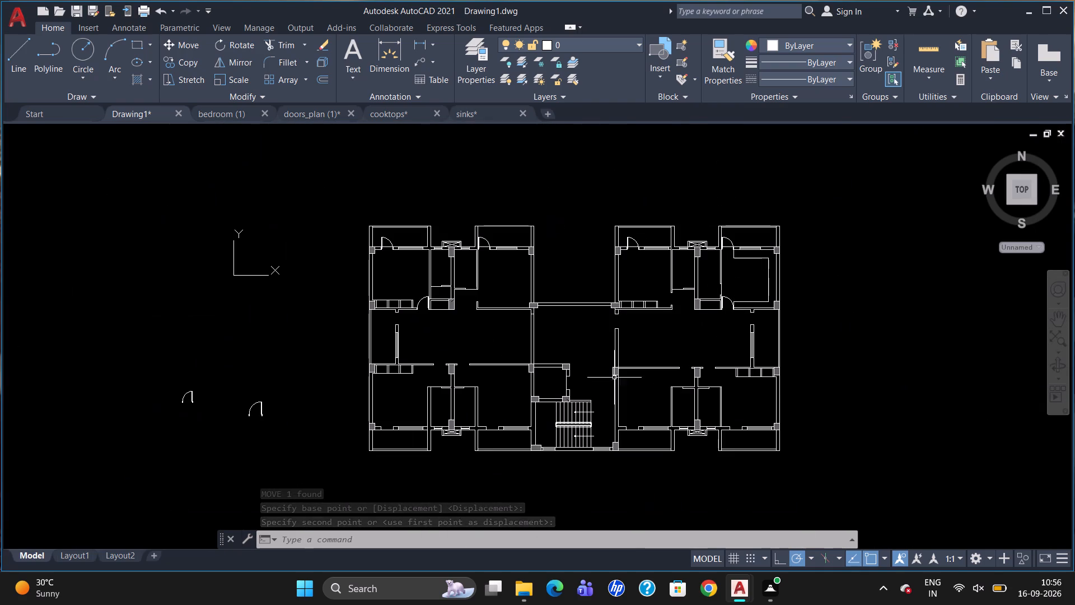
click(191, 394)
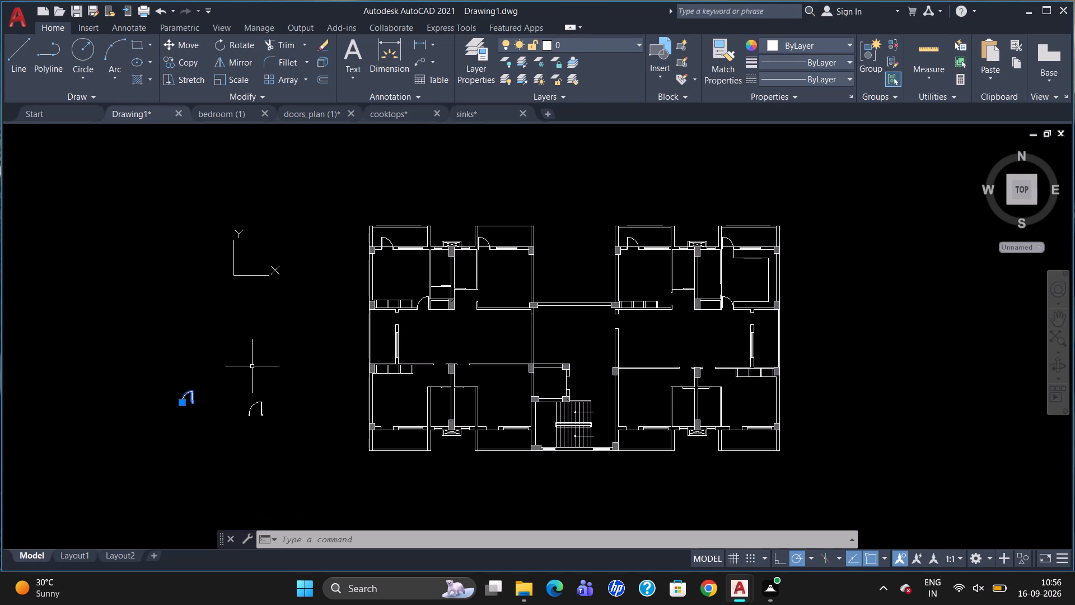
text(mi)
key(Return)
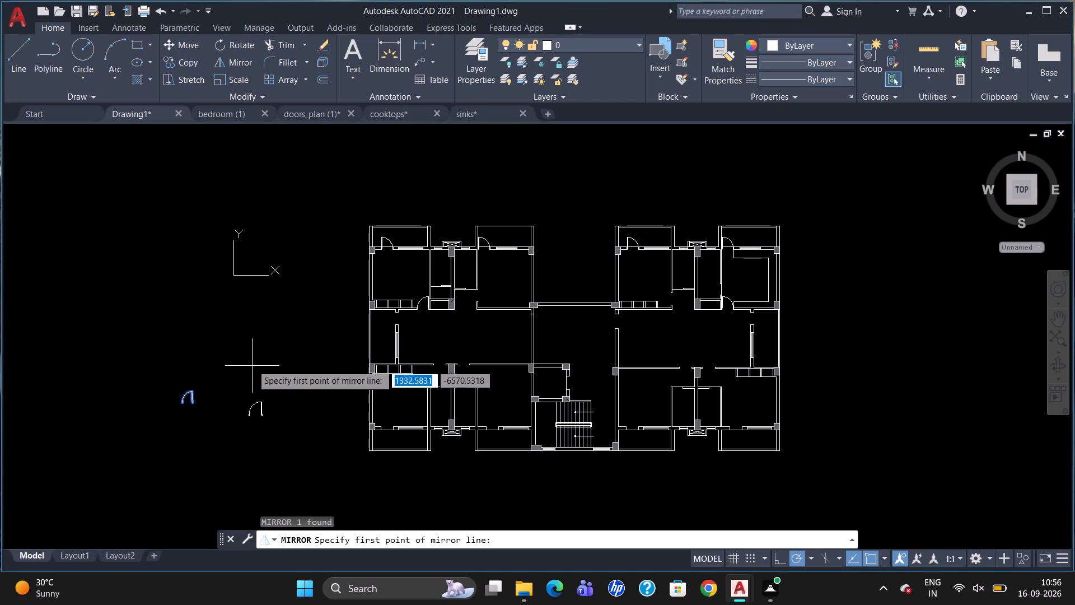
click(235, 371)
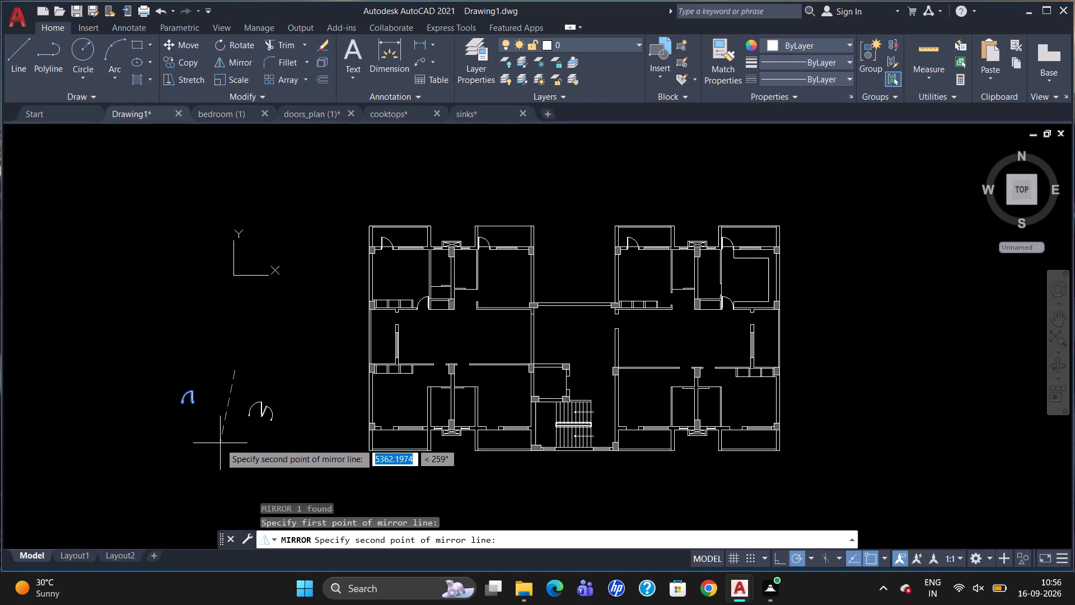
click(231, 494)
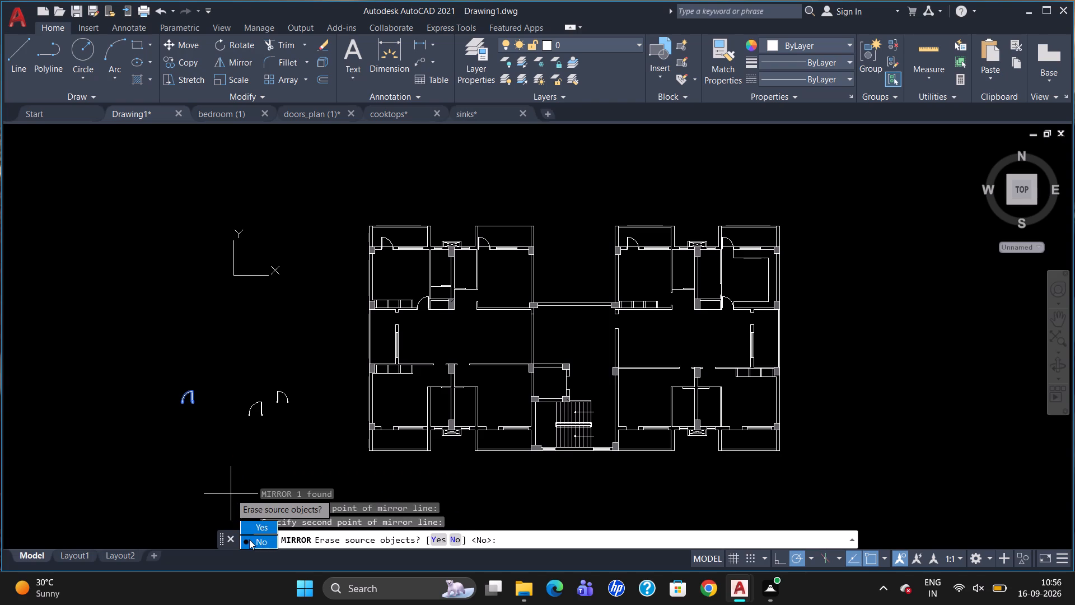
drag(249, 539, 231, 494)
Move the mirrored small door from its jamb into the left-hand apartment's upper toilet opening, against the outer bedroom's wall.
click(278, 397)
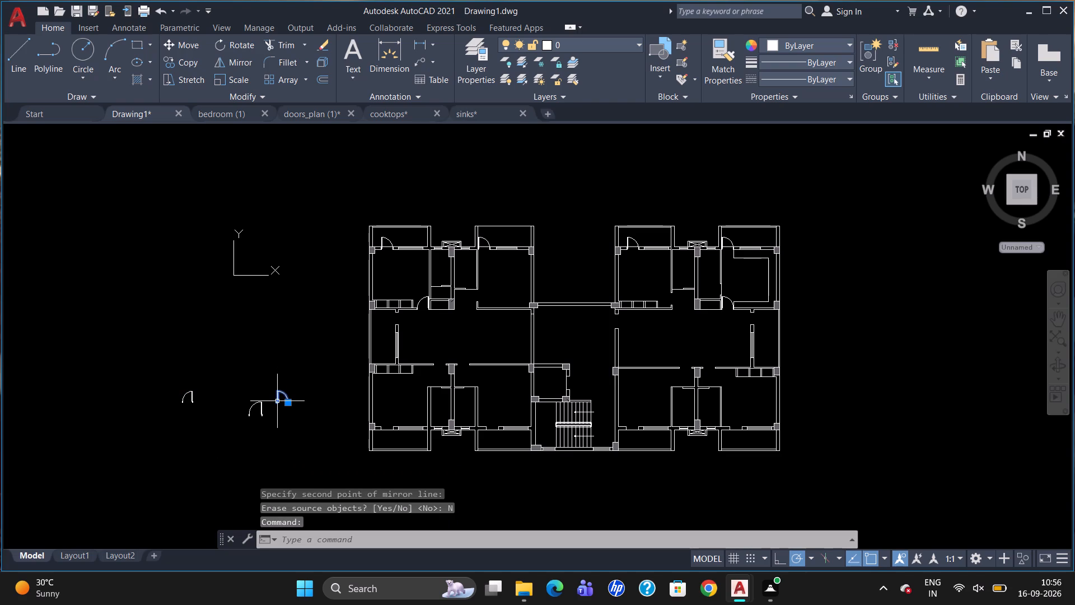
key(m)
key(Return)
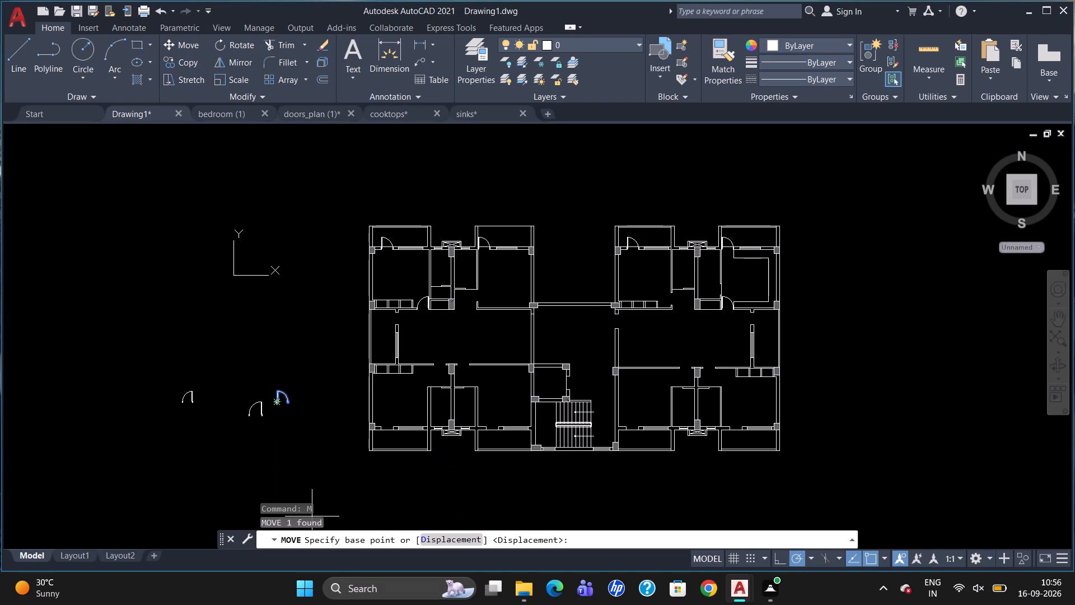
click(274, 399)
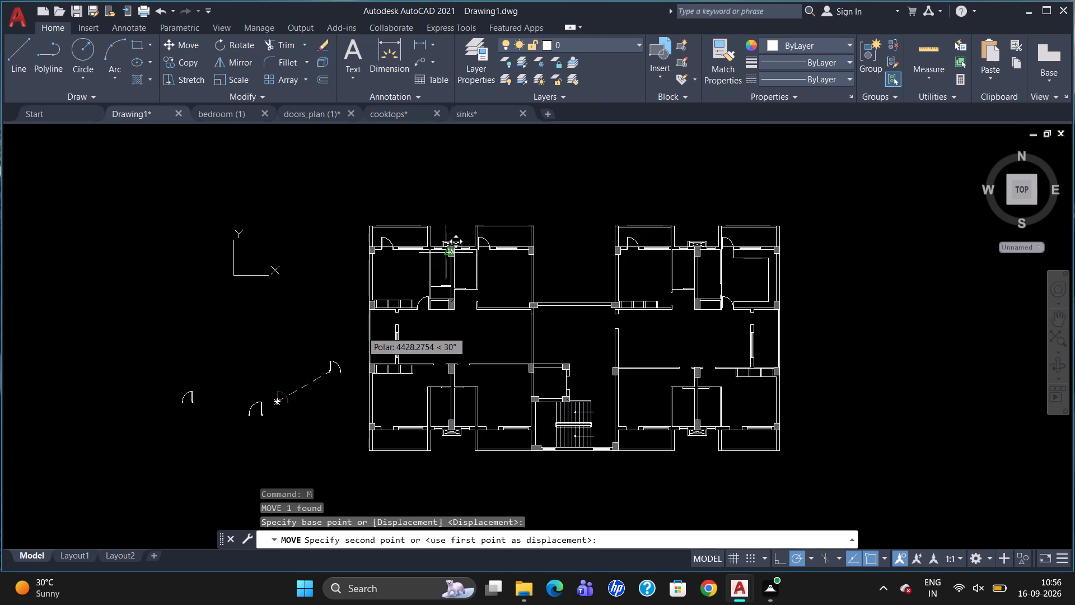
scroll(445, 242, up, 4)
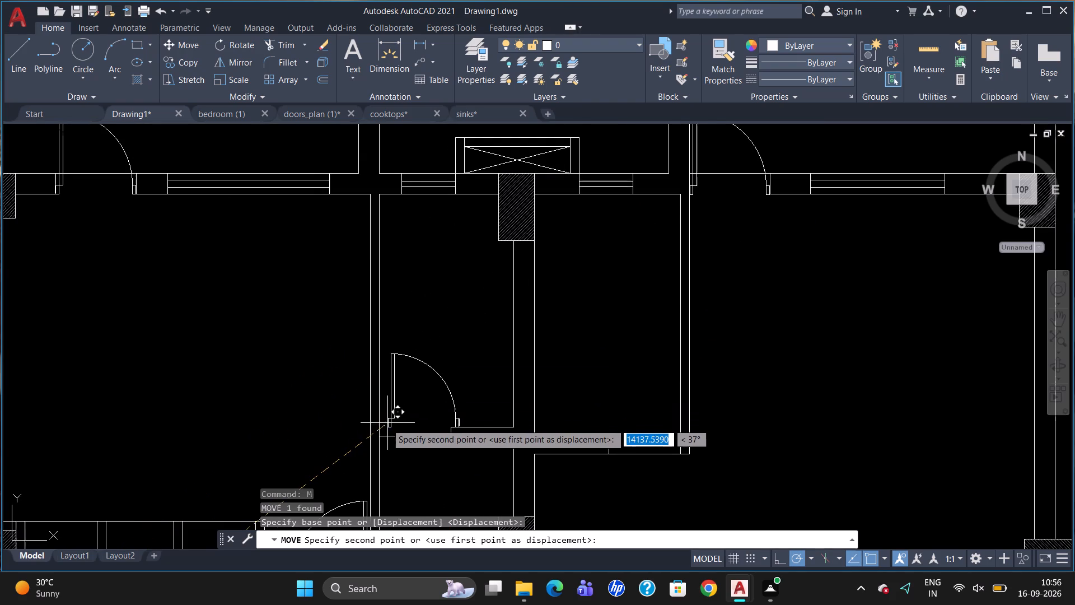
scroll(380, 427, up, 1)
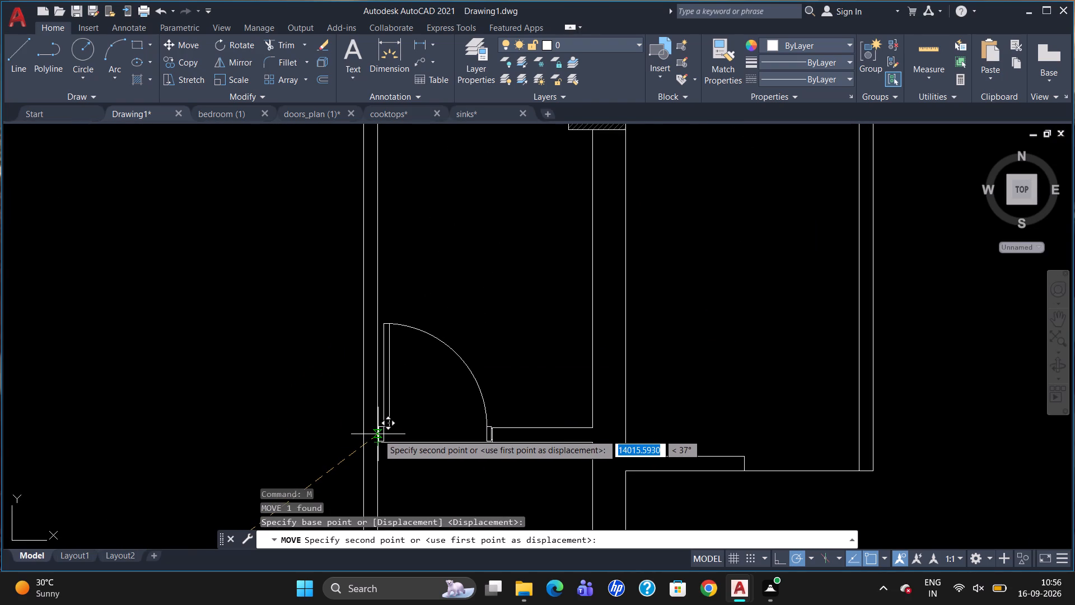
click(378, 434)
Copy the left-hand apartment's small toilet door into the right-hand apartment's upper toilet opening nearest the central core.
scroll(448, 272, down, 3)
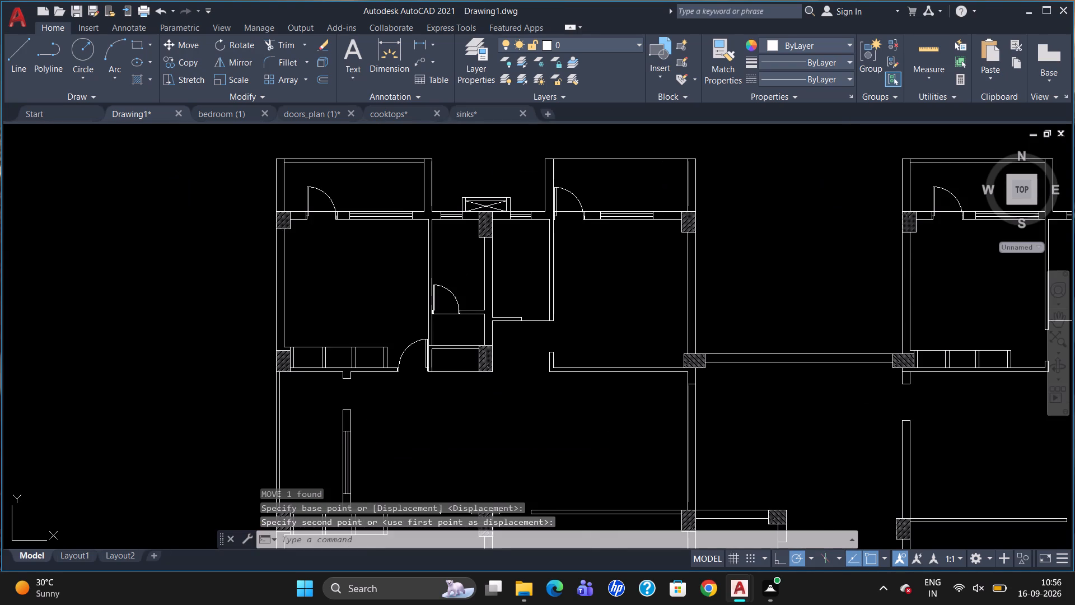
click(434, 294)
text(co)
key(Return)
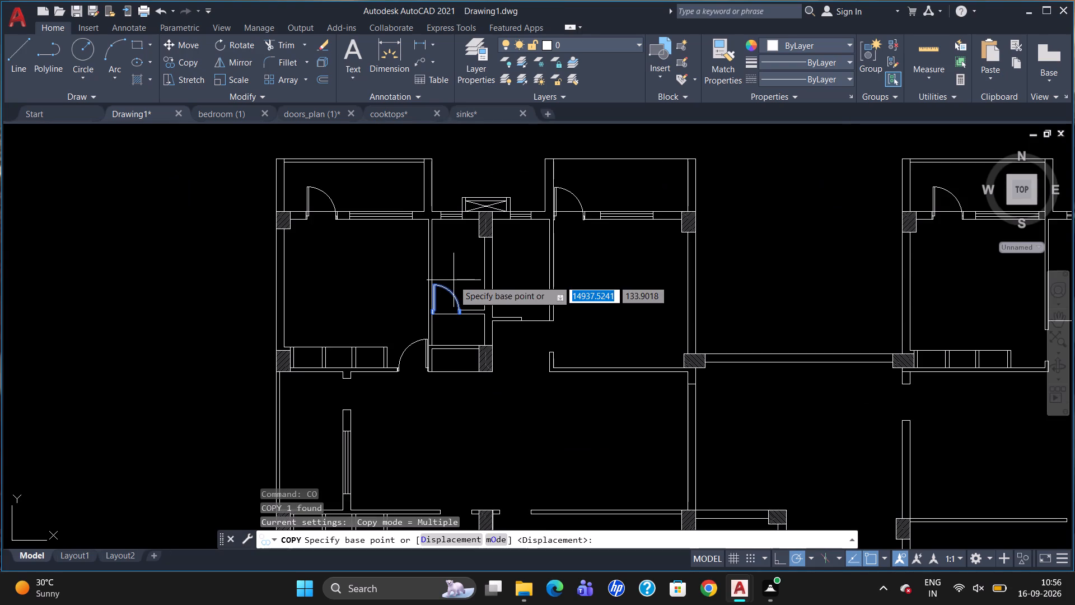
click(431, 312)
scroll(471, 304, down, 2)
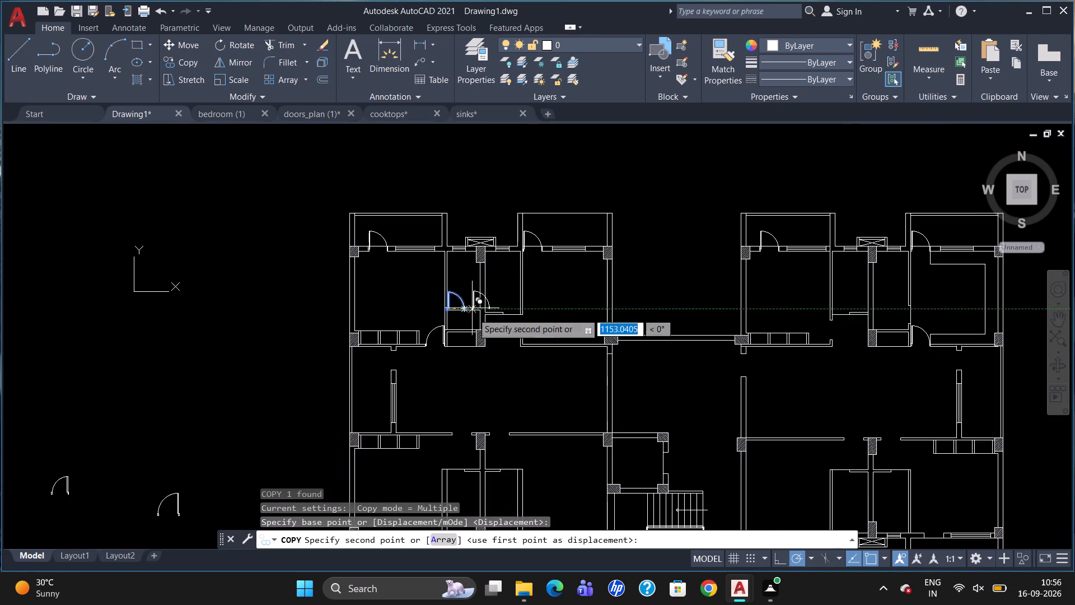
scroll(725, 317, up, 4)
scroll(606, 322, up, 2)
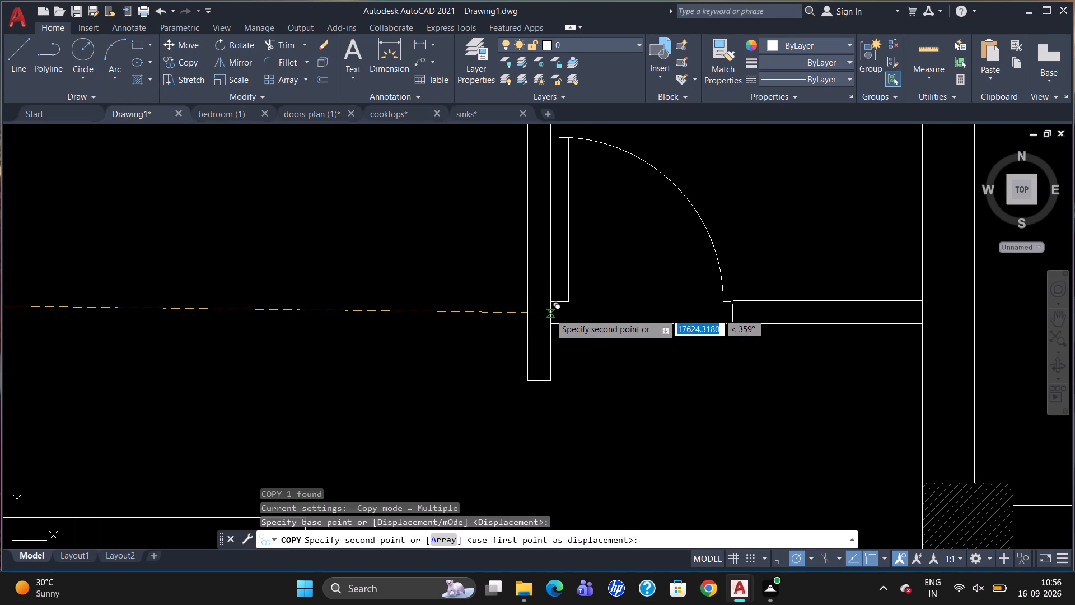
click(550, 313)
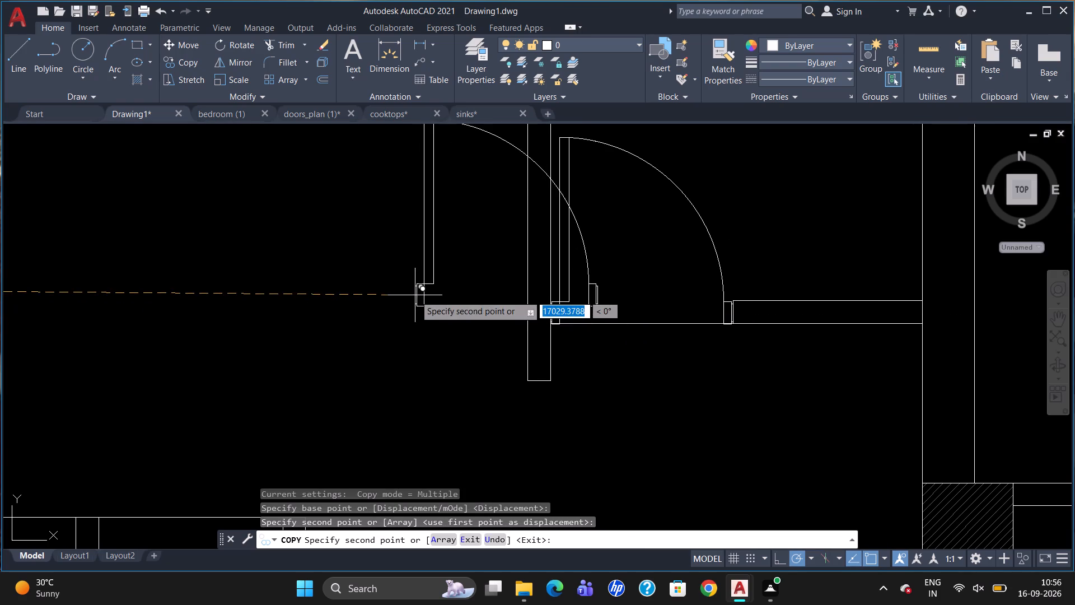
key(Escape)
scroll(480, 268, down, 3)
scroll(639, 263, down, 2)
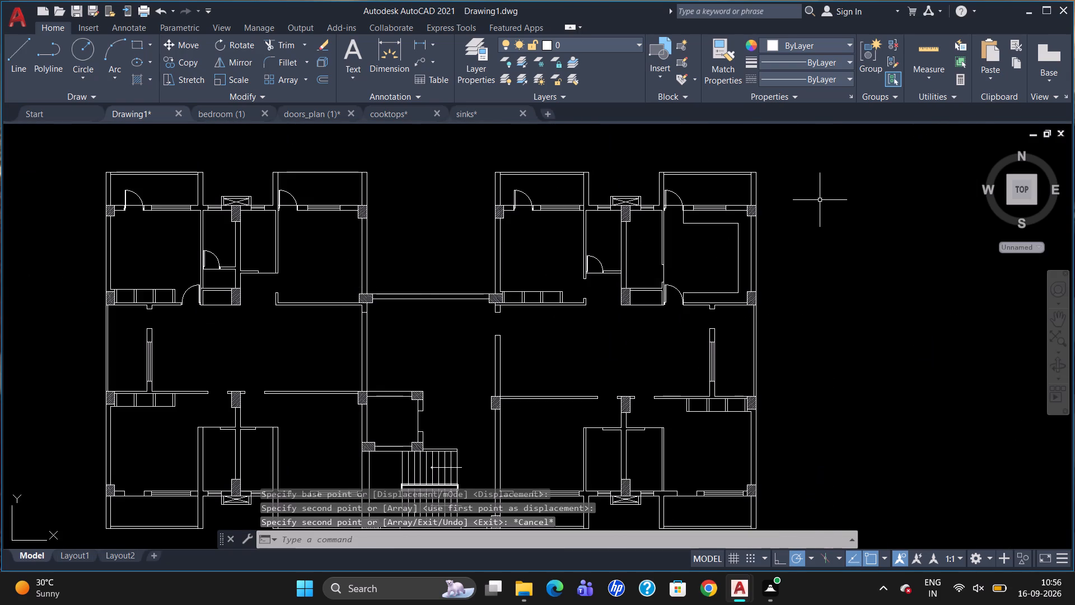
Move the spare unmirrored small door from its jamb into the left-hand apartment's other upper toilet opening, against the inner bedroom's wall.
scroll(819, 211, down, 1)
click(191, 355)
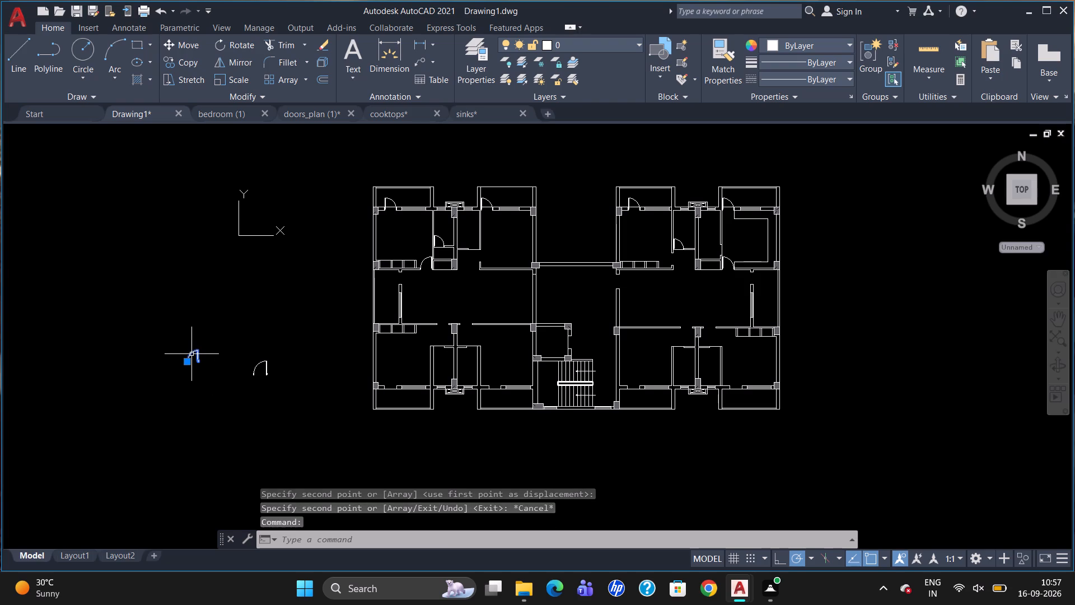
key(m)
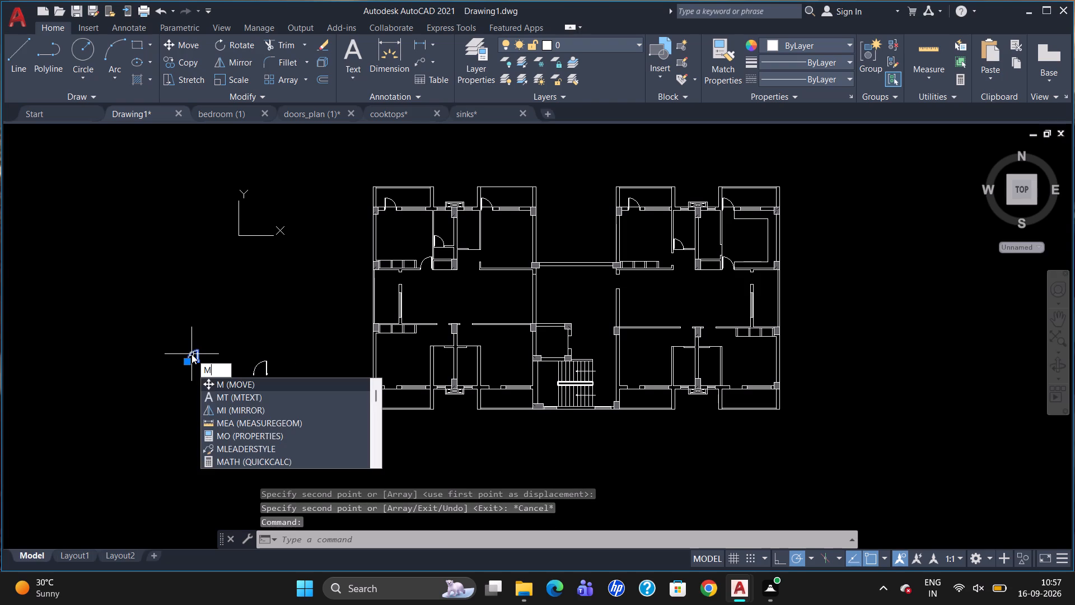
key(Return)
click(200, 363)
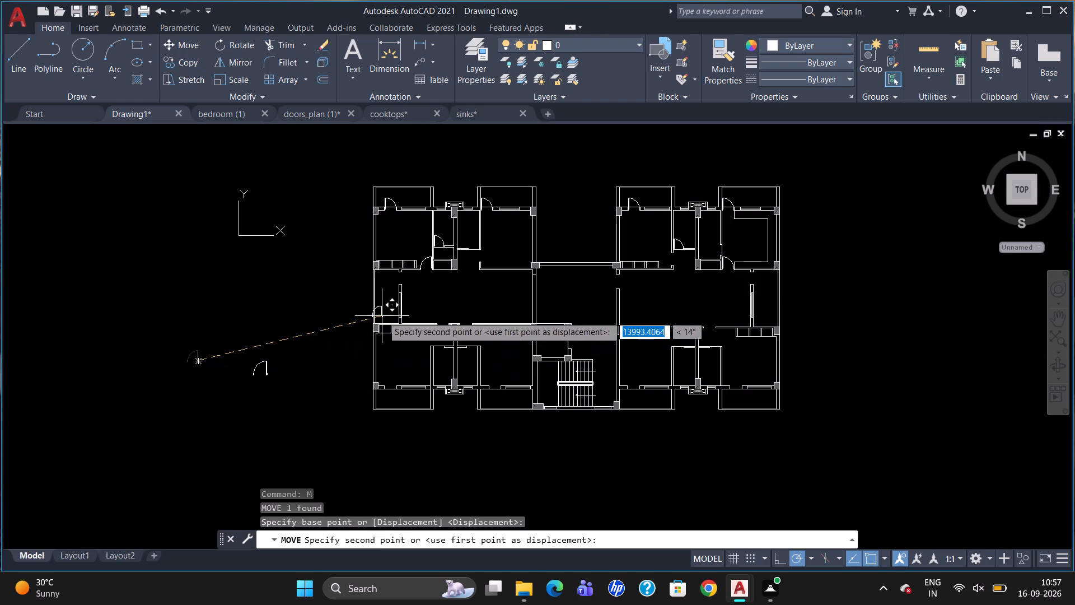
scroll(442, 236, up, 4)
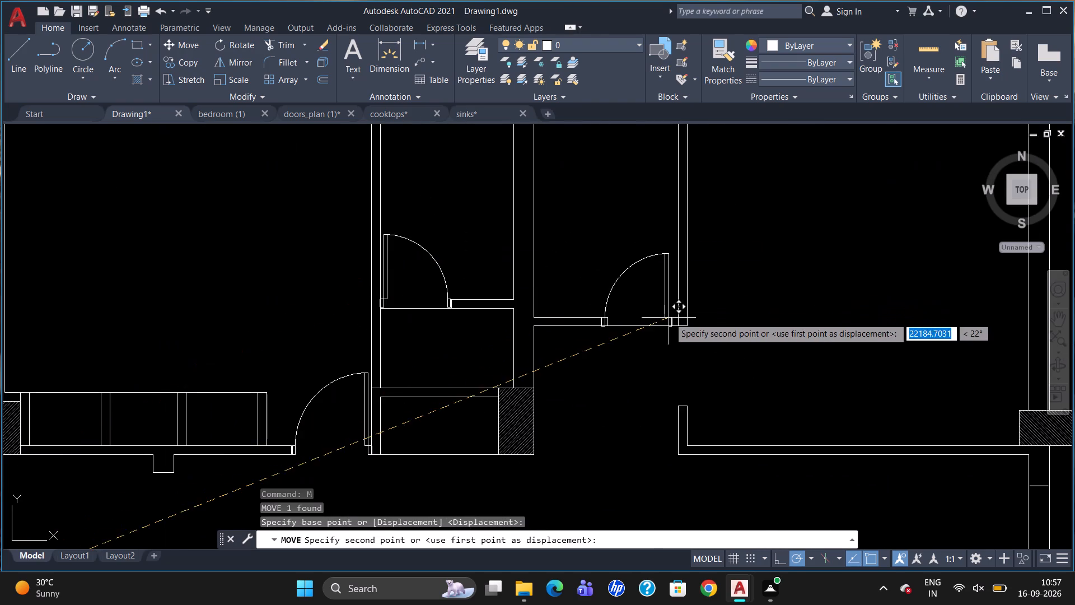
scroll(669, 318, up, 2)
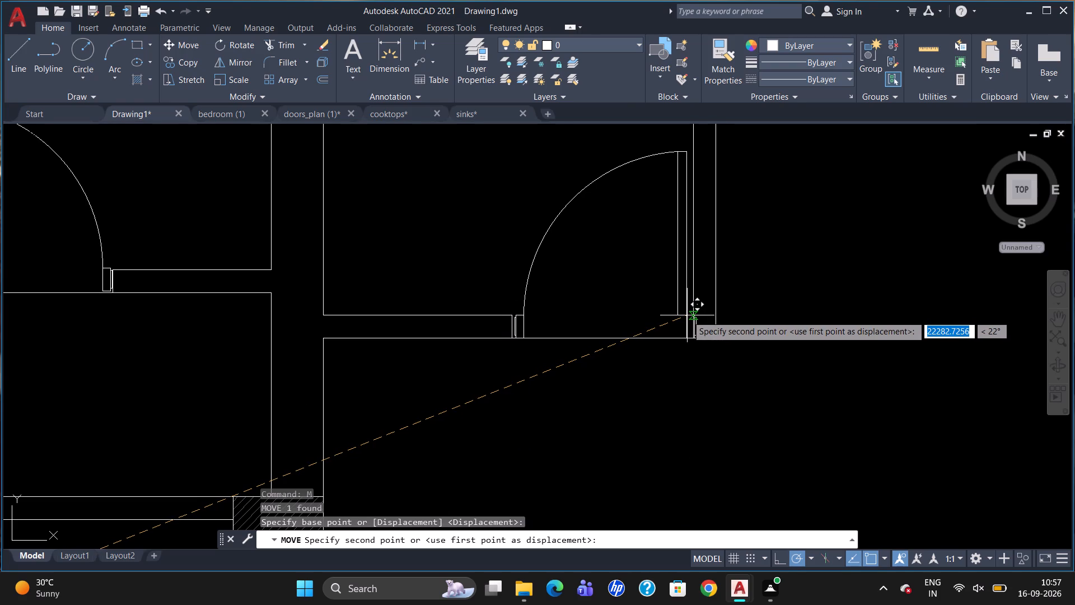
click(685, 315)
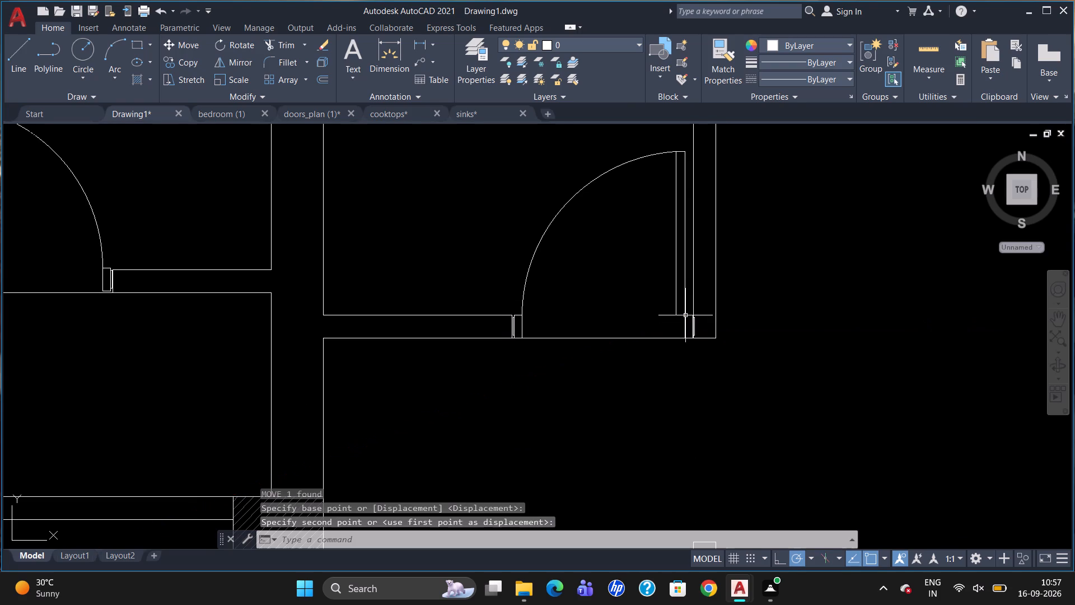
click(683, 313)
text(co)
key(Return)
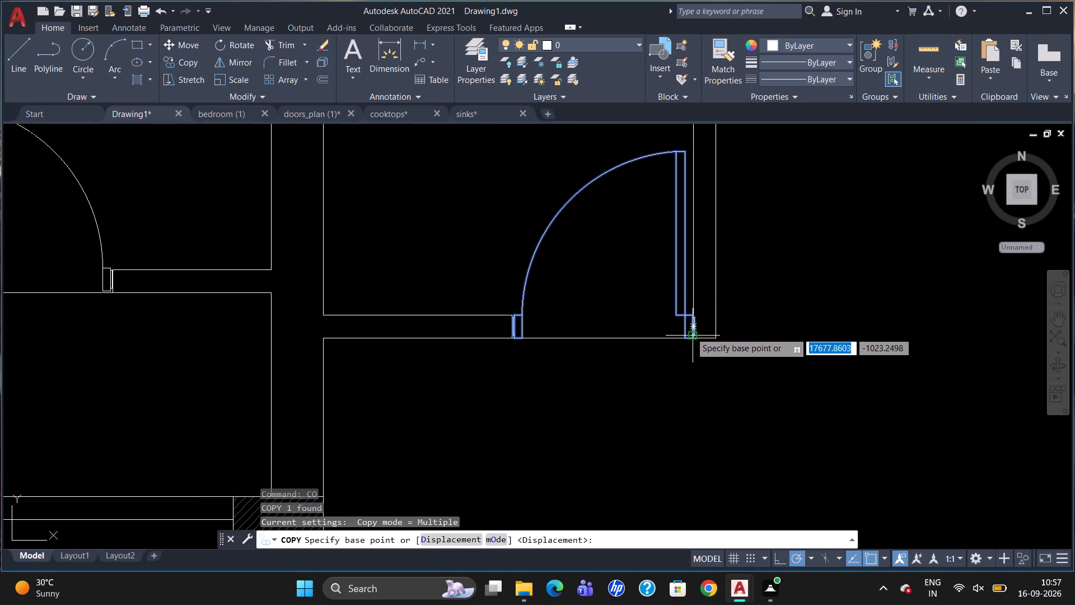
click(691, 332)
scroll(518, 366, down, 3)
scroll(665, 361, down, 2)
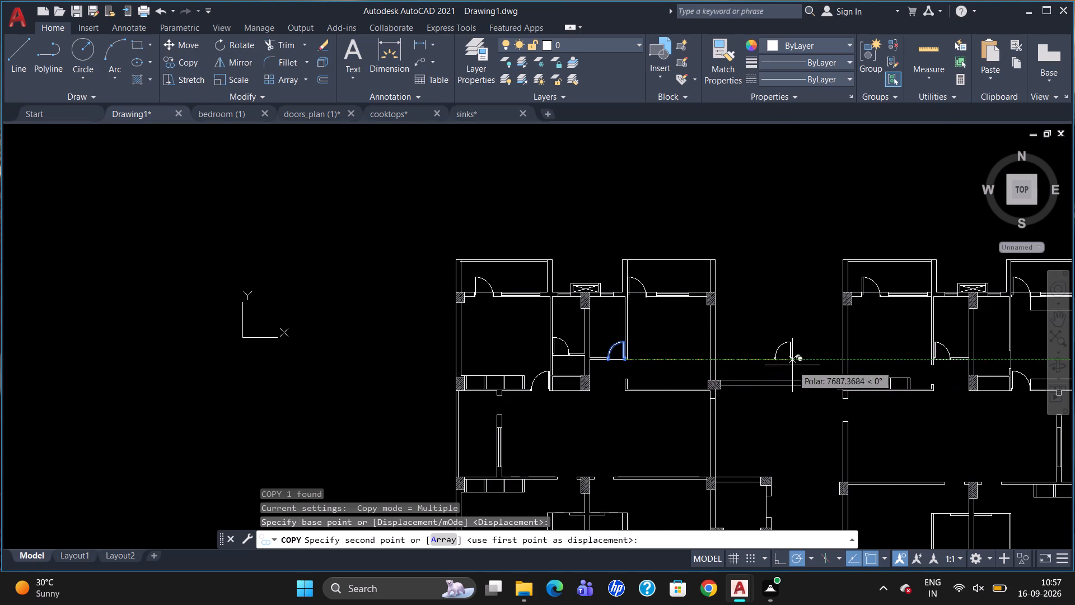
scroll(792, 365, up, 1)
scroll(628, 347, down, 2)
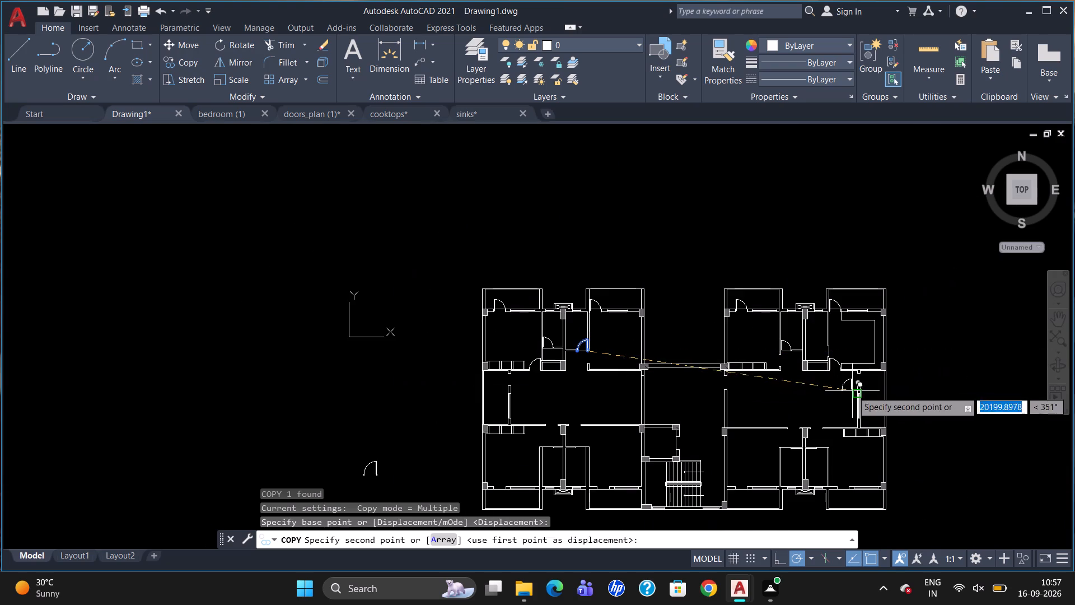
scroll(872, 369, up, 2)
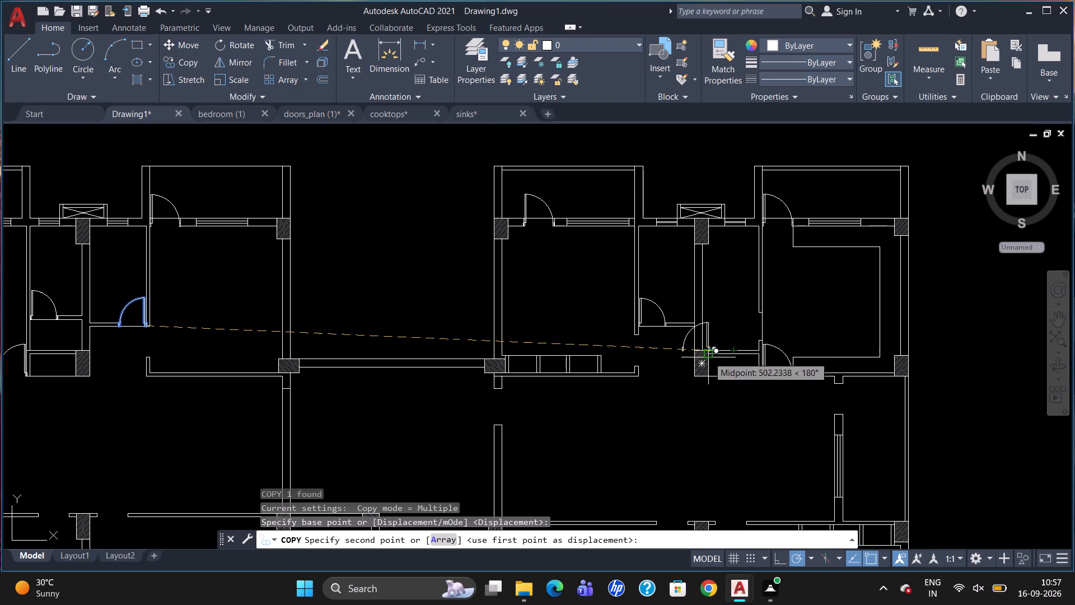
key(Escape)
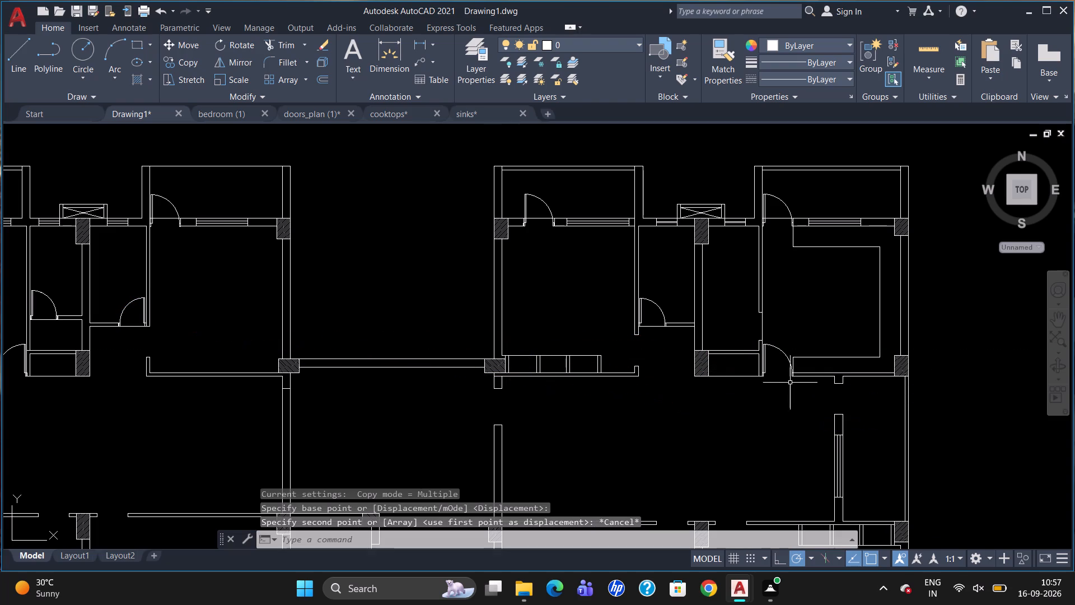
Copy the door at the lower corner of the right-hand apartment's counter room to the free space inside that room.
click(766, 355)
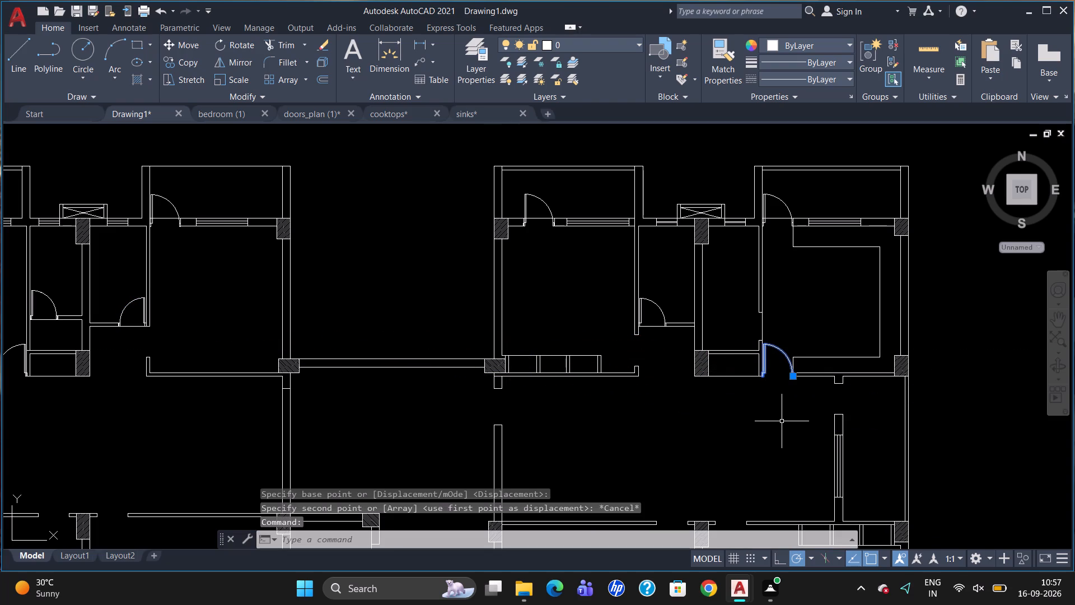
text(co)
key(Return)
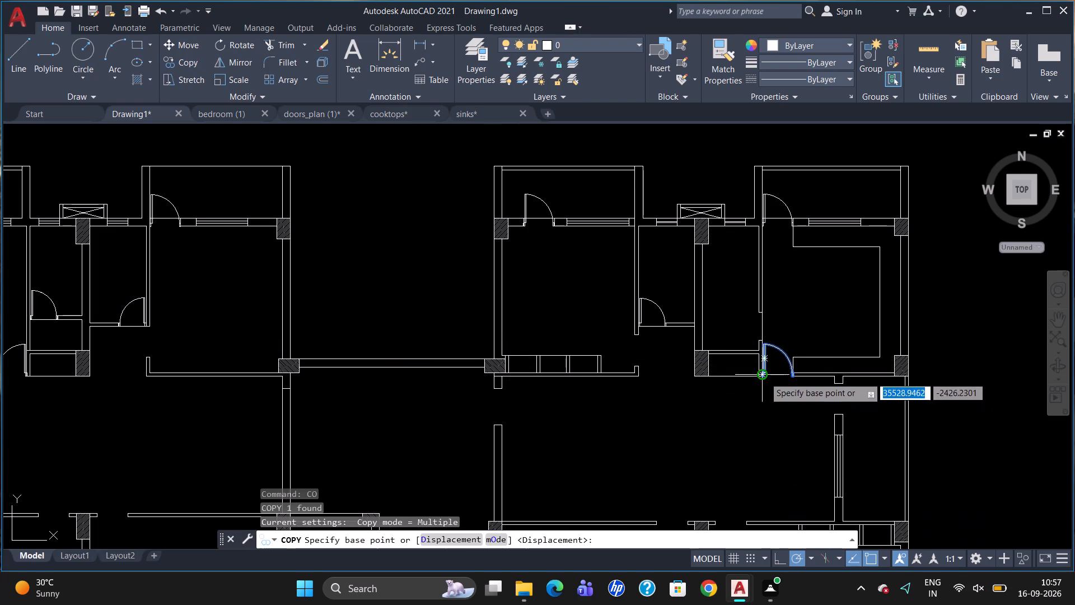
click(764, 377)
click(808, 304)
key(Escape)
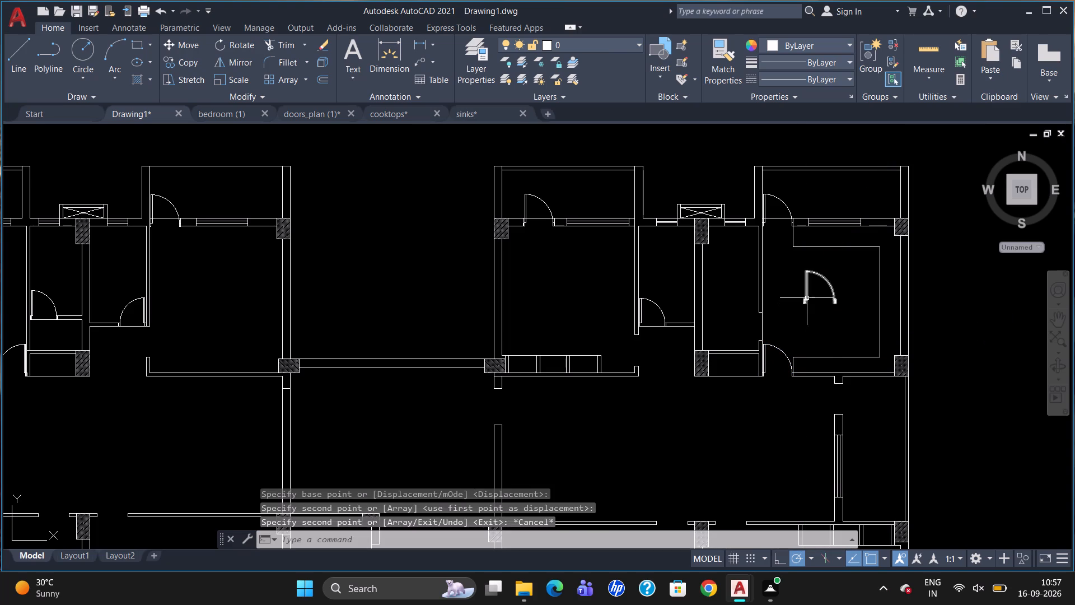
Rotate the copied door in the counter room by 90° about the top of its leaf.
click(807, 298)
text(ro)
key(Return)
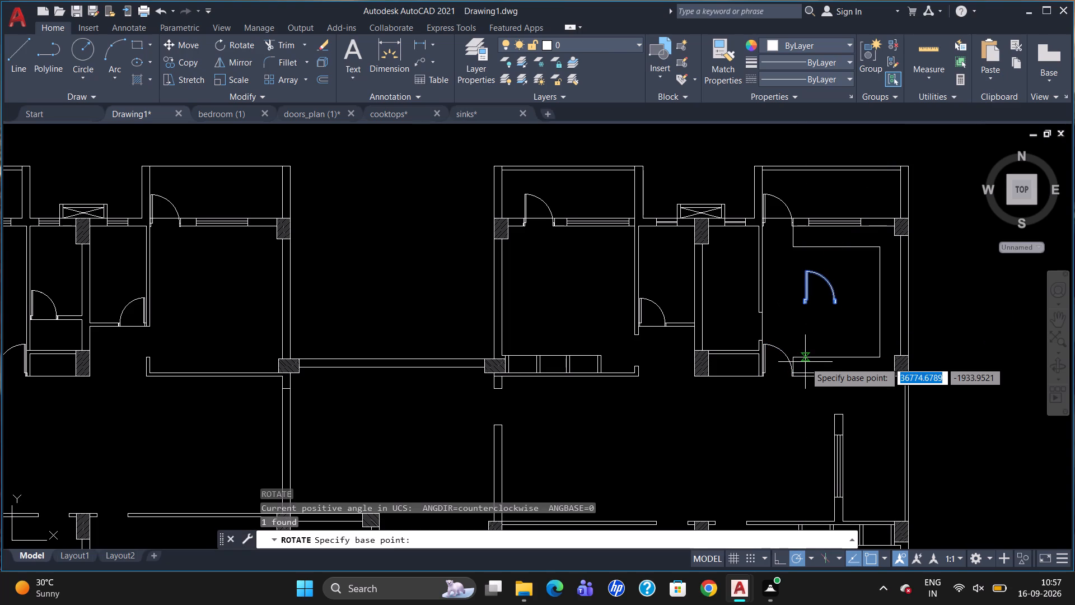
click(804, 267)
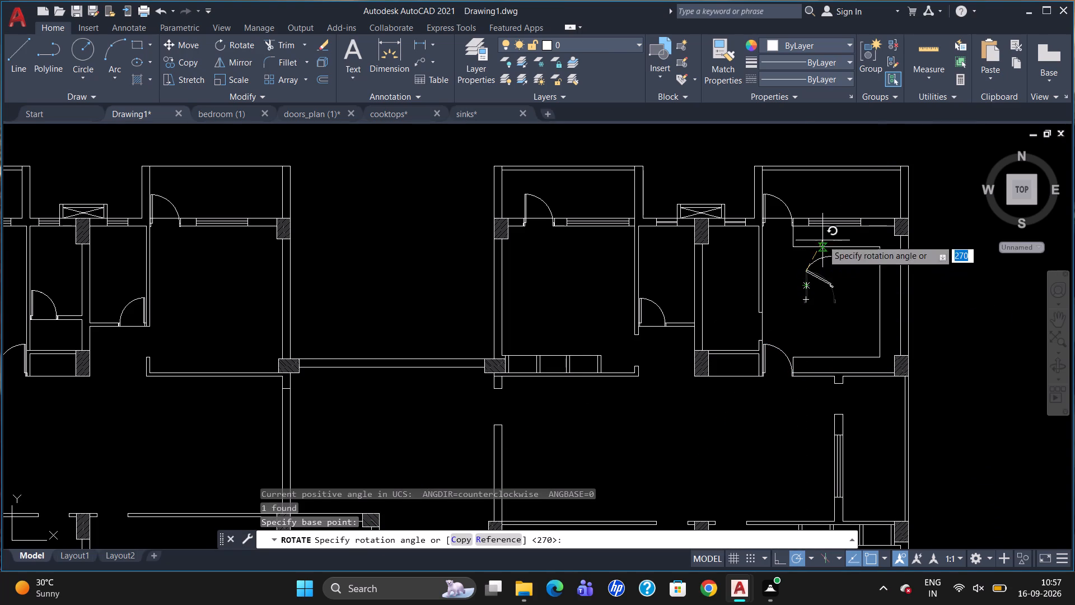
click(807, 205)
Move the rotated door from its jamb into the opening in the wall between the counter room and the adjoining toilet.
click(825, 270)
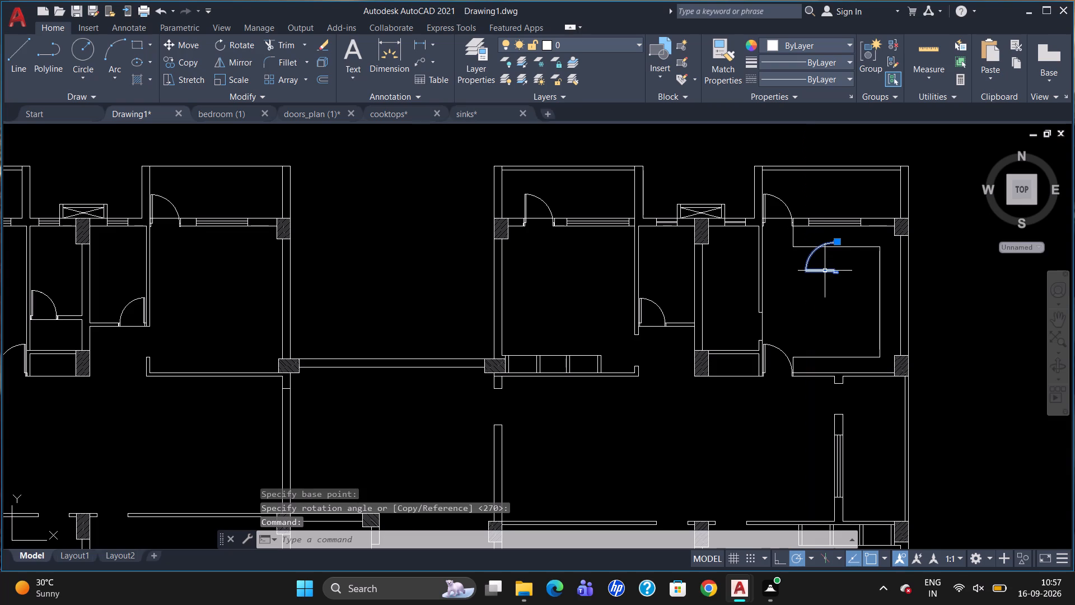
key(m)
key(Return)
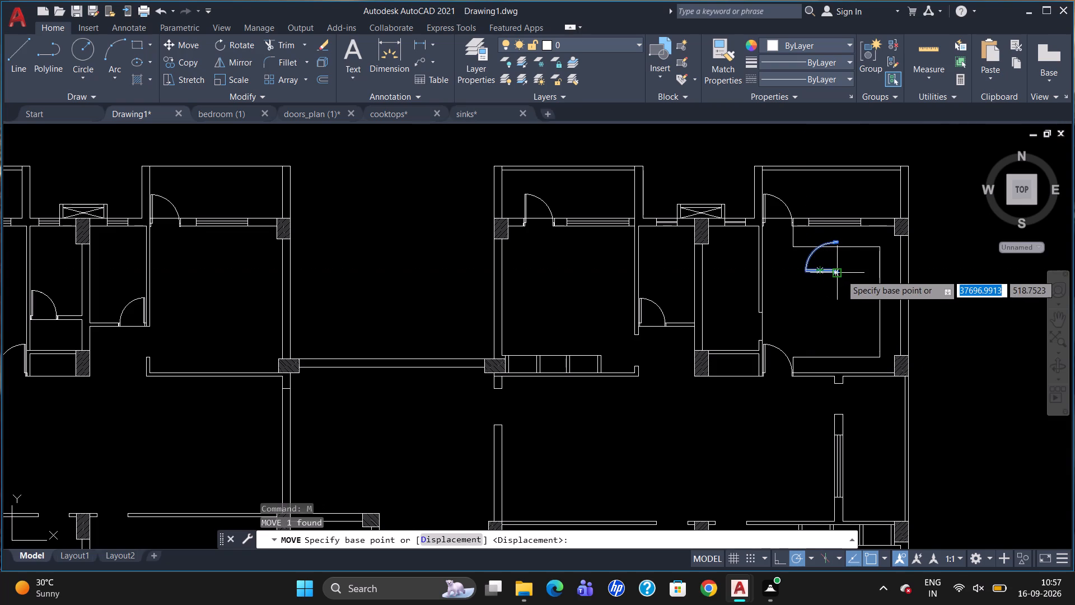
click(841, 273)
scroll(780, 338, up, 6)
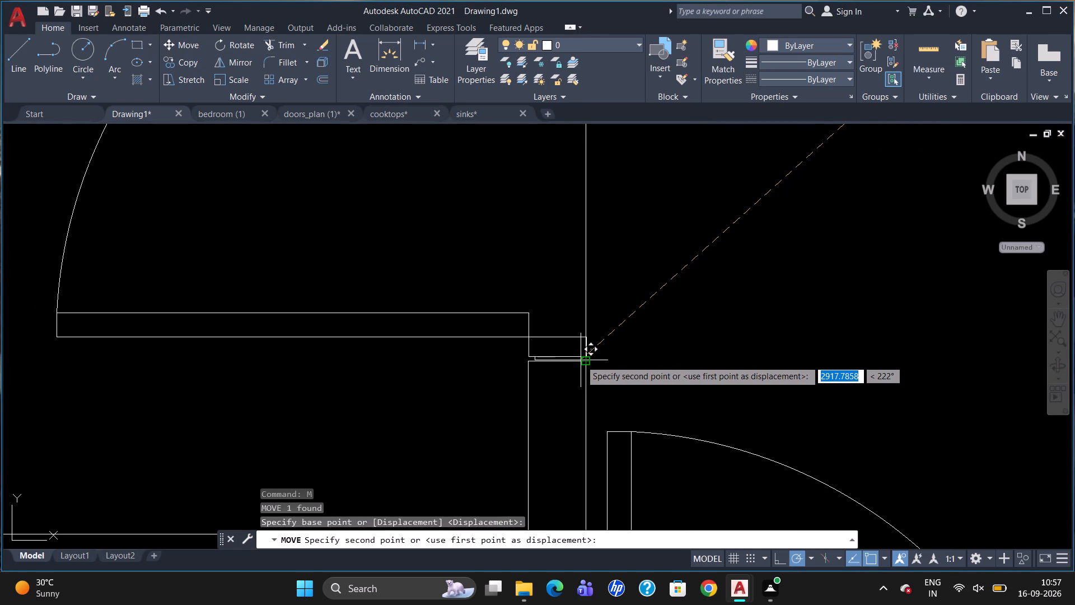
click(580, 360)
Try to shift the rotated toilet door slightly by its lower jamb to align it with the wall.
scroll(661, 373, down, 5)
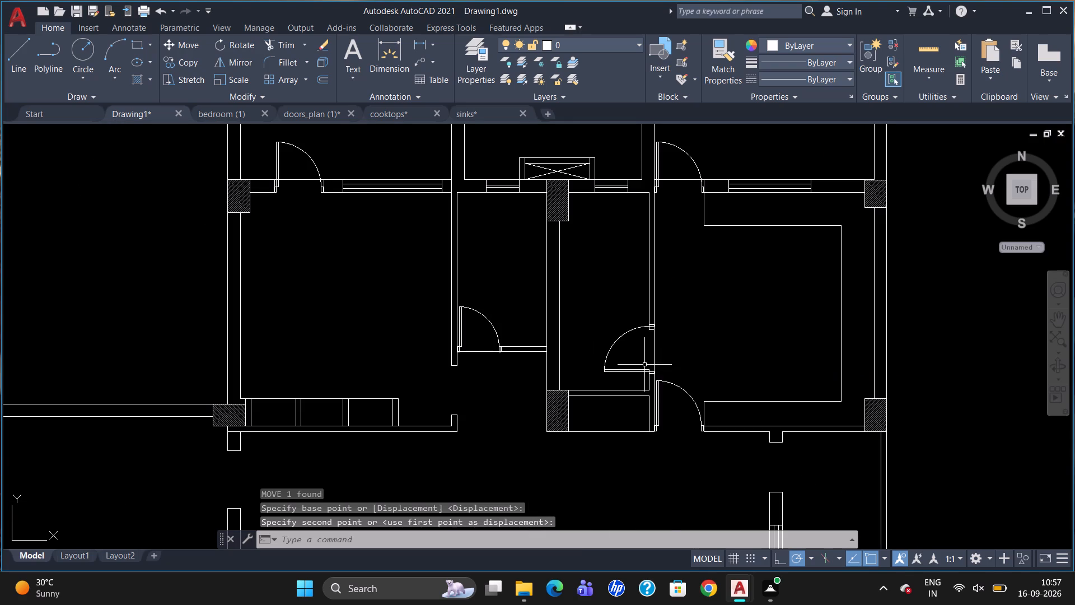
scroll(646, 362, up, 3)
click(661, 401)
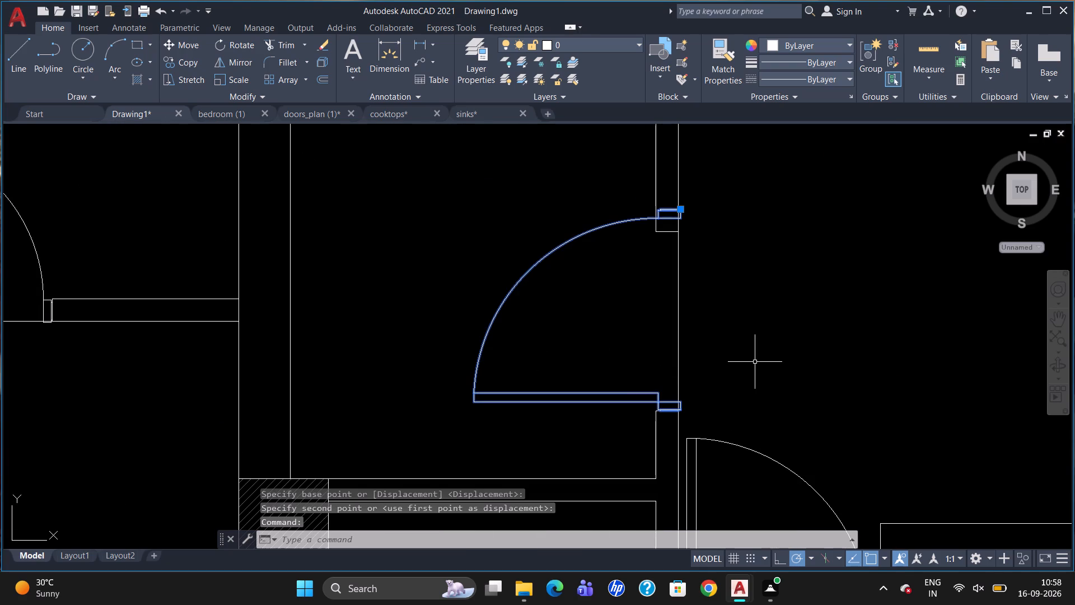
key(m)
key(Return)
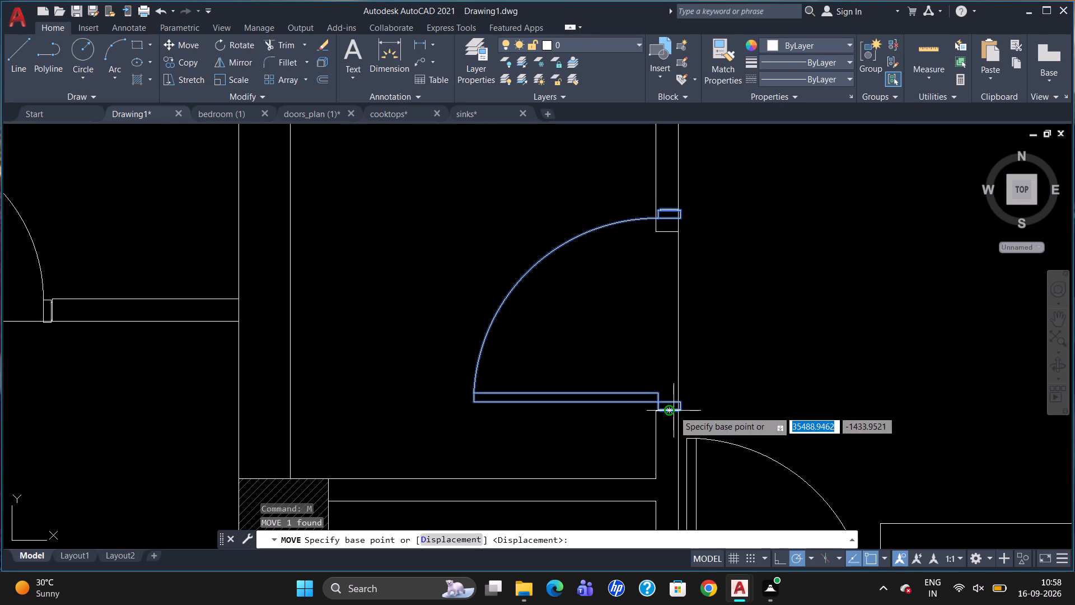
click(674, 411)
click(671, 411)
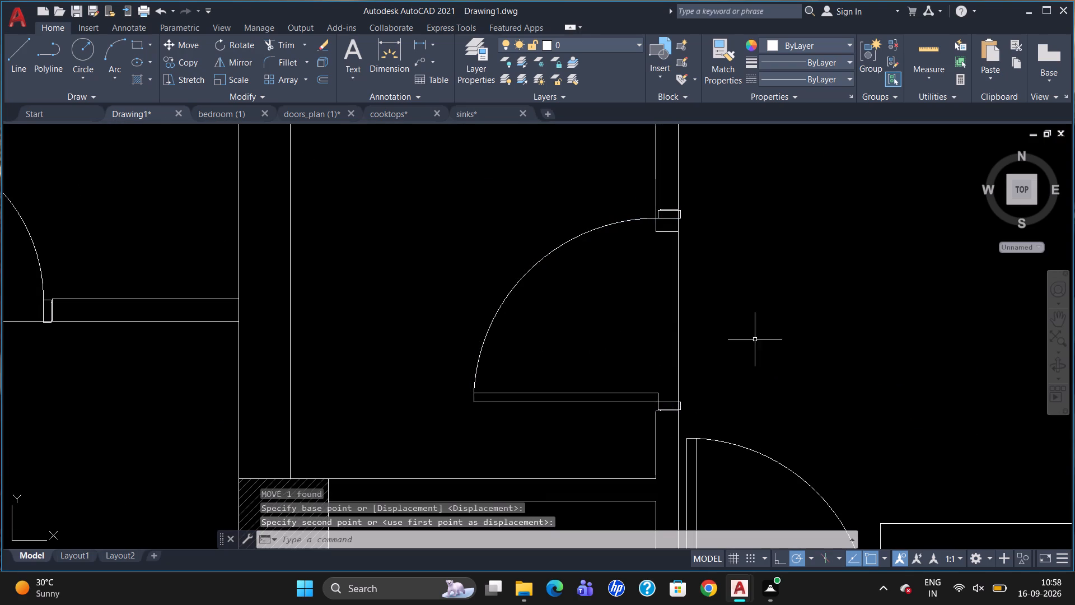
Scale the rotated toilet door by about 0.89 from its lower jamb to fit the opening's width.
click(621, 402)
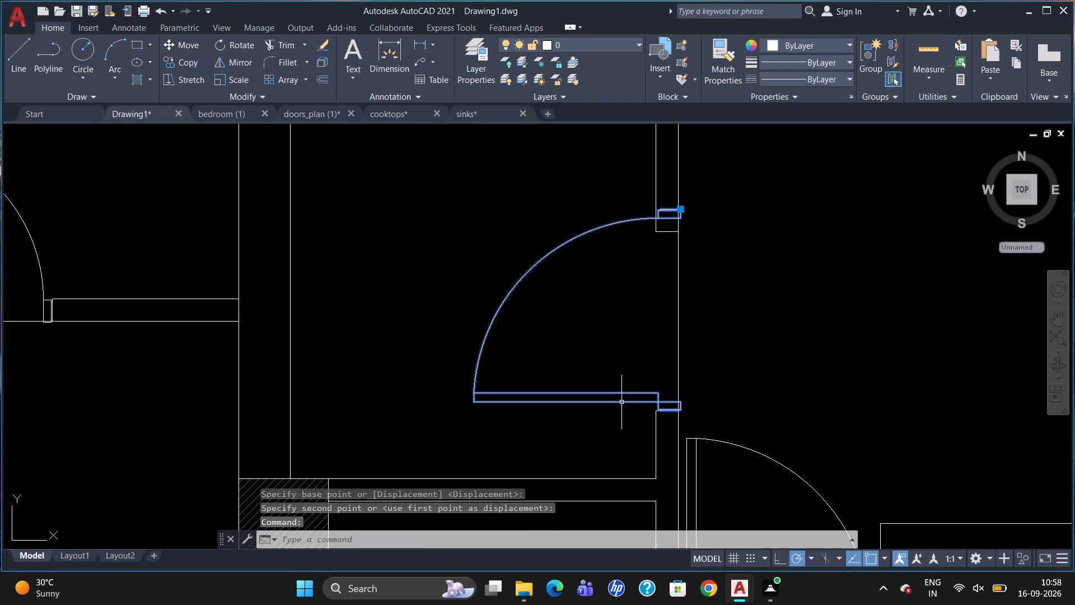
text(sc)
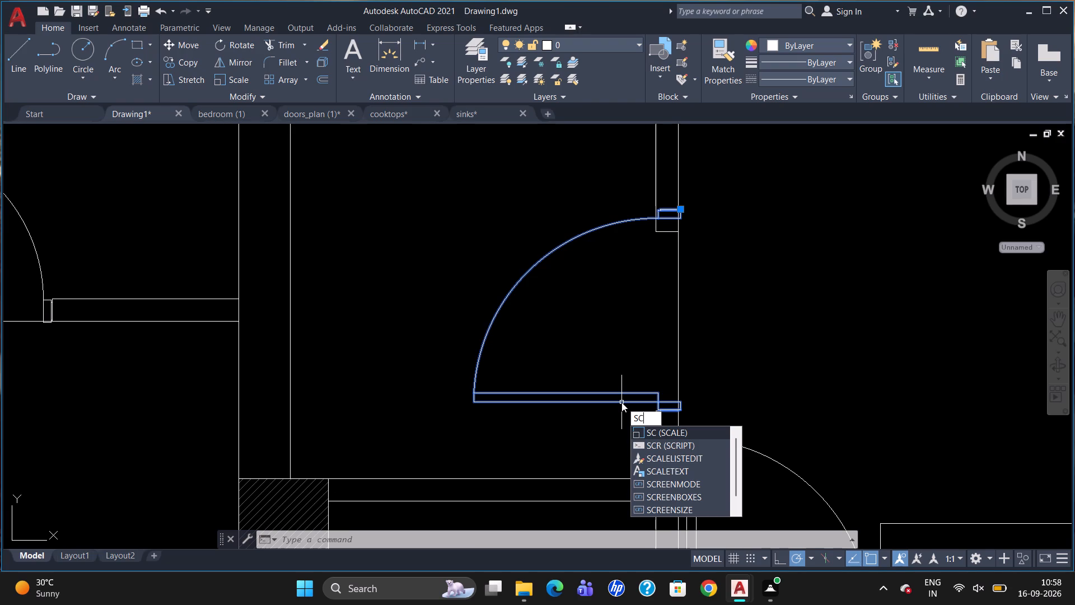
key(Return)
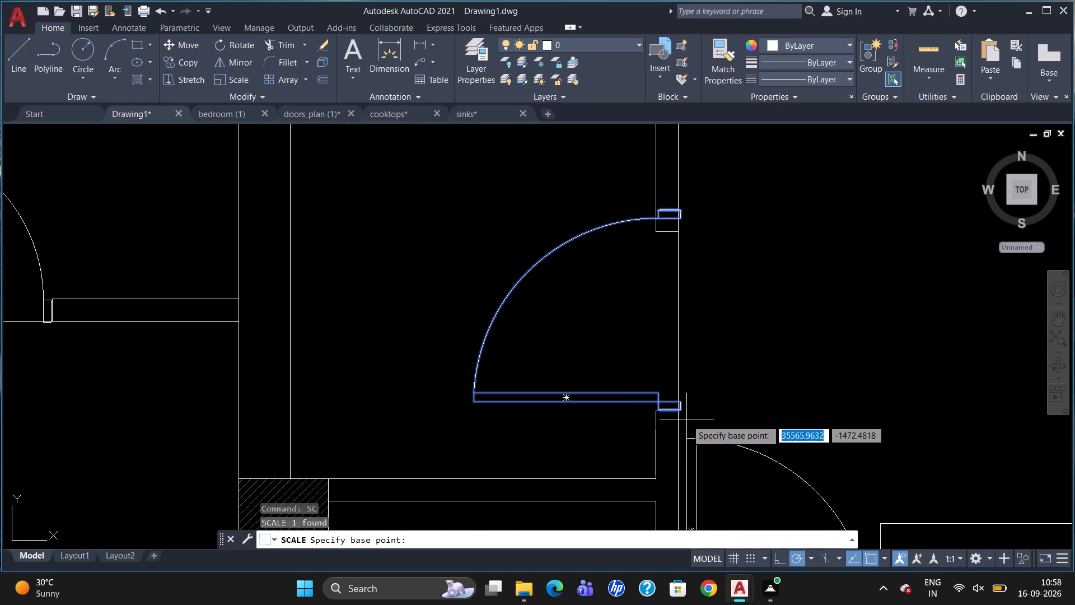
click(679, 412)
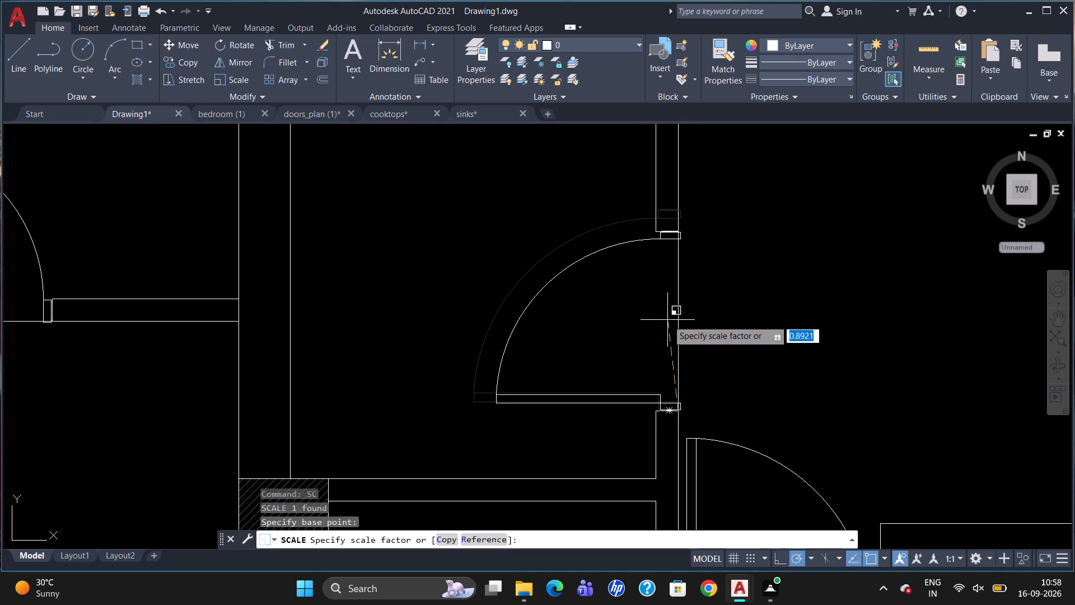
click(667, 320)
Move the scaled toilet door by its lower jamb so it sits flush with the faces of the wall.
click(659, 404)
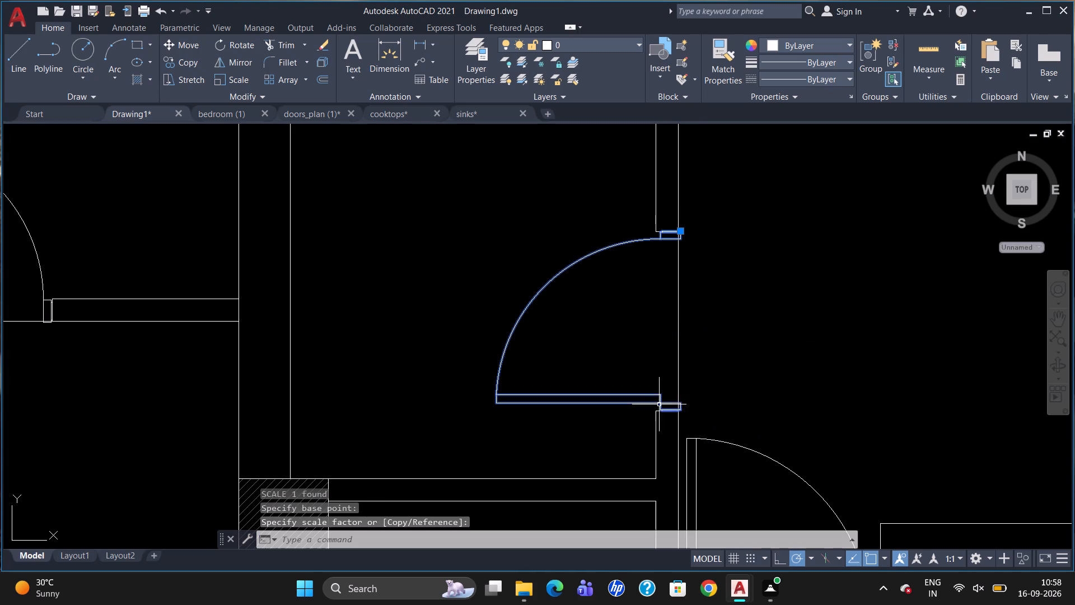
key(m)
key(Return)
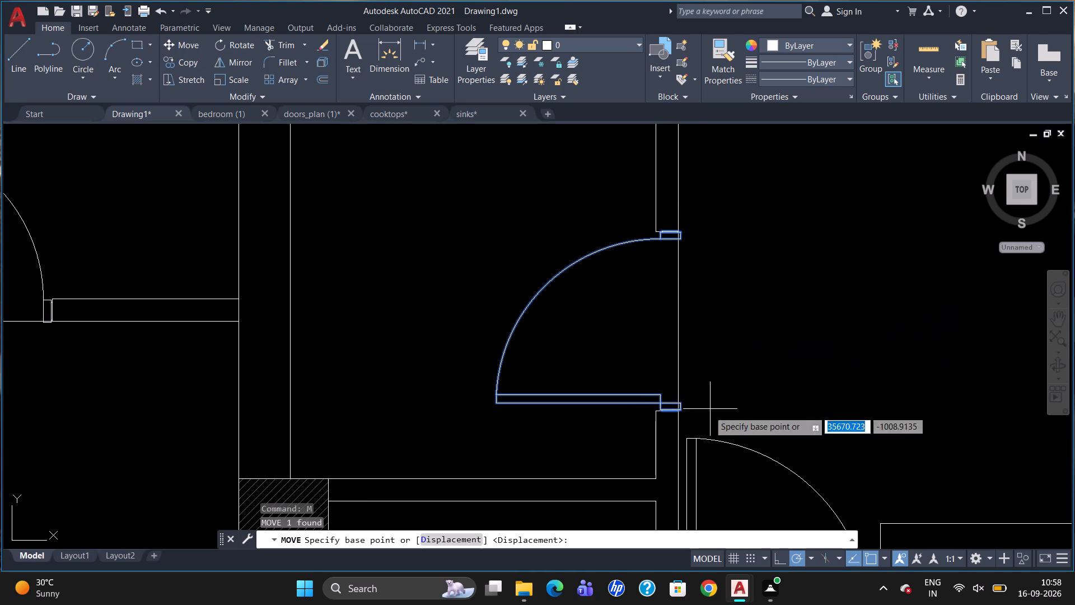
click(685, 412)
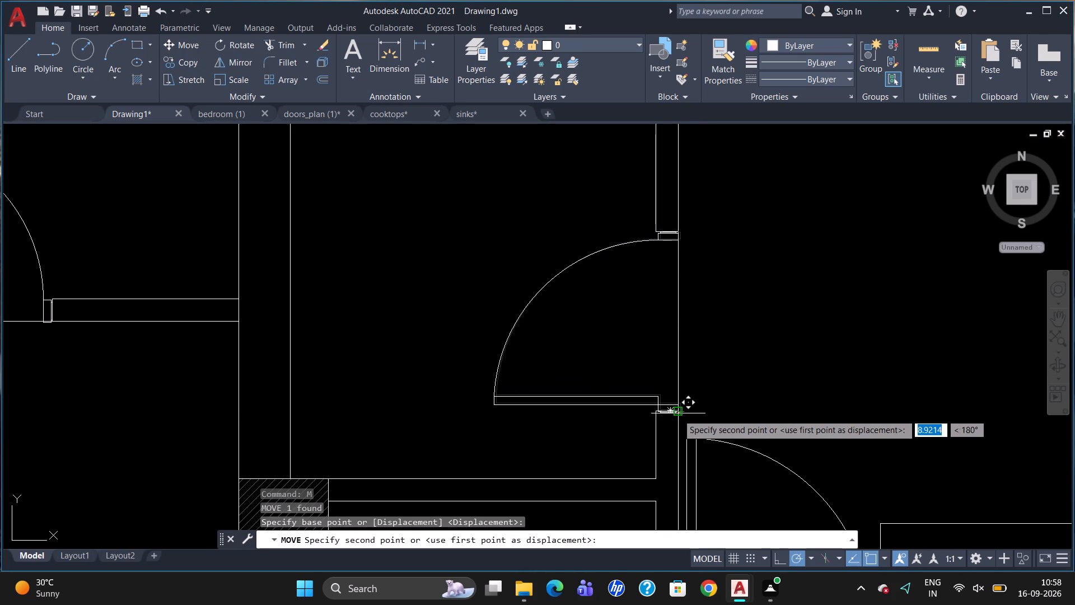
click(676, 416)
Draw a line 600 down from the balcony door's jamb in the left-hand flat's inner room, continuing horizontally to the side wall's inner face.
scroll(719, 338, down, 2)
scroll(748, 282, down, 1)
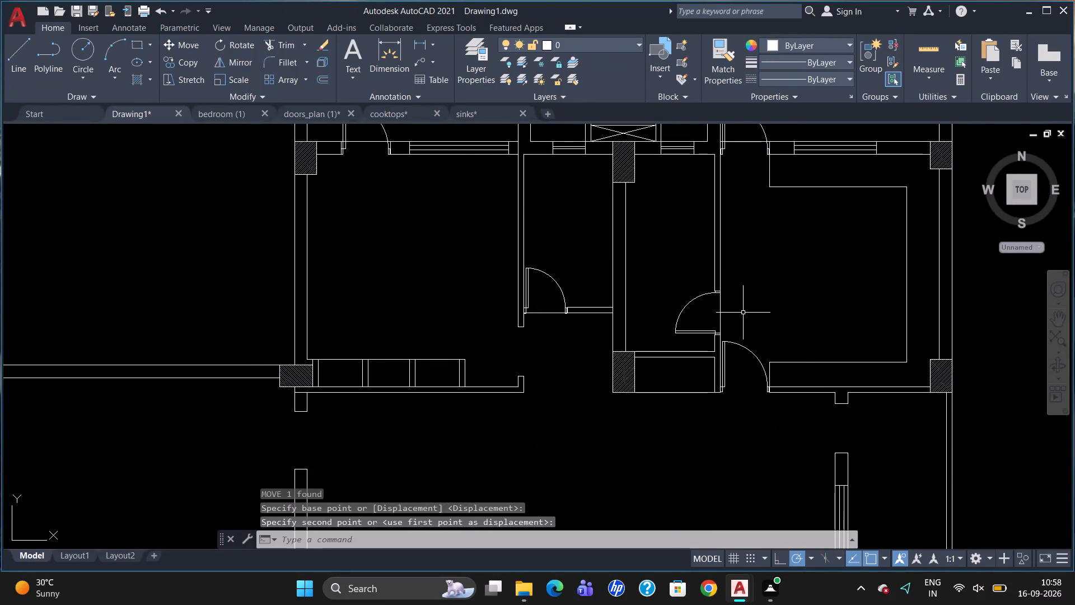
scroll(749, 310, down, 1)
scroll(787, 285, down, 1)
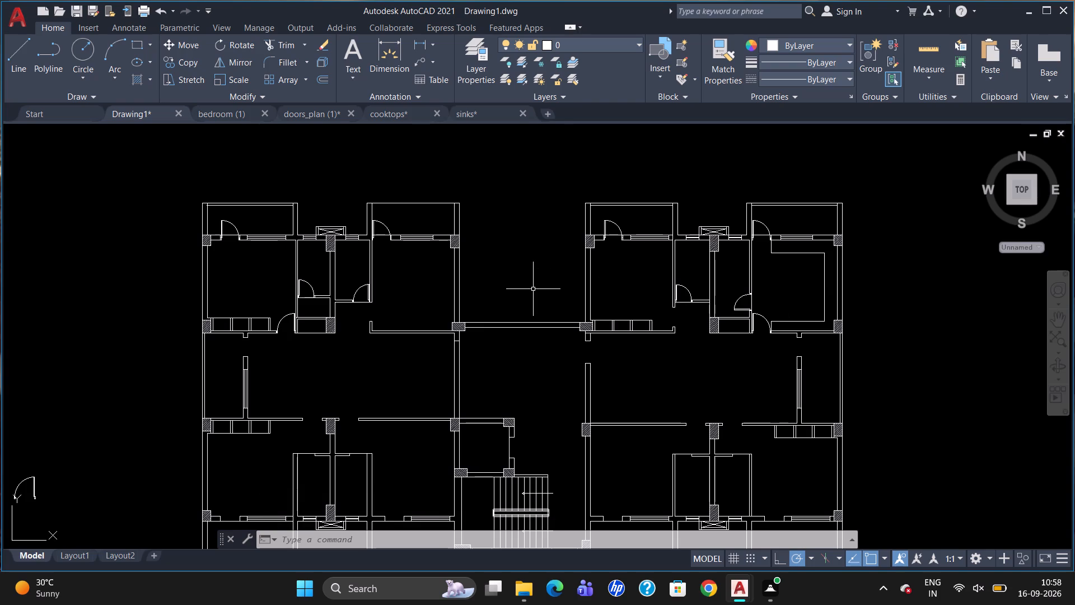
scroll(418, 309, up, 1)
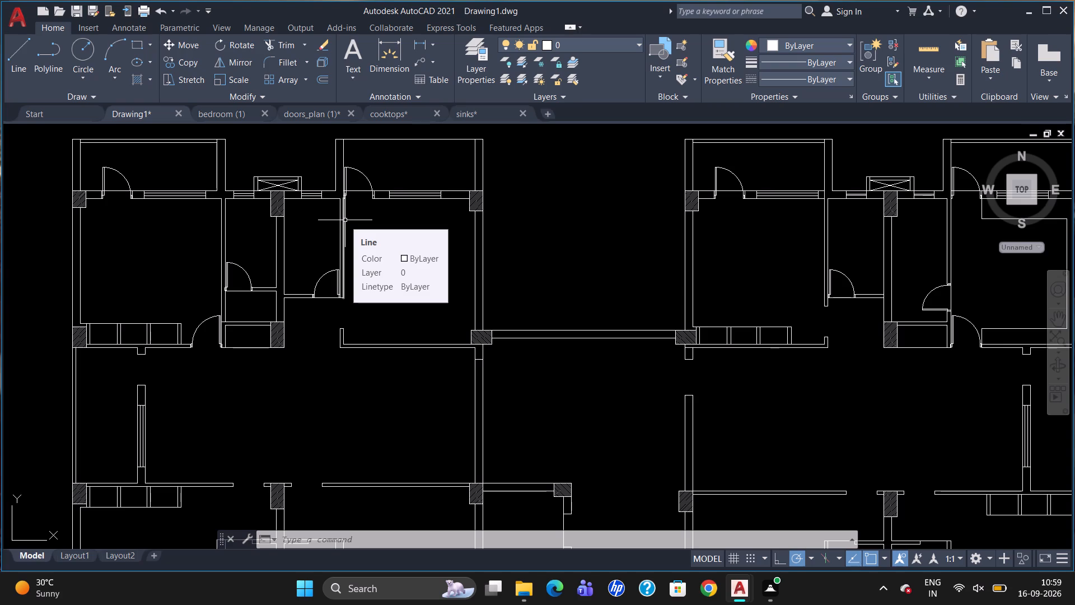
key(l)
key(Return)
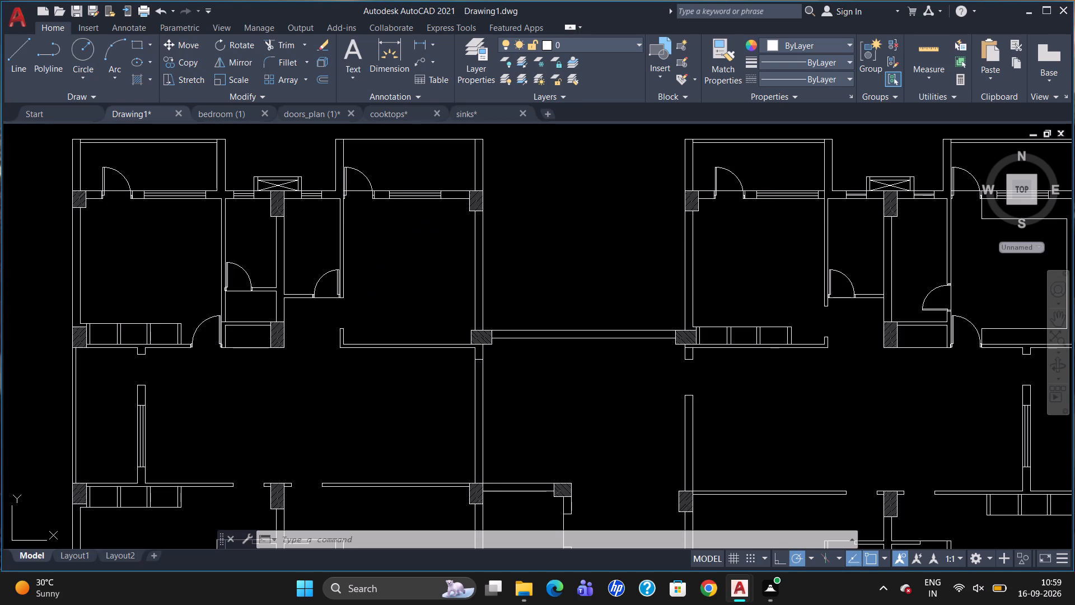
scroll(375, 203, up, 3)
click(369, 183)
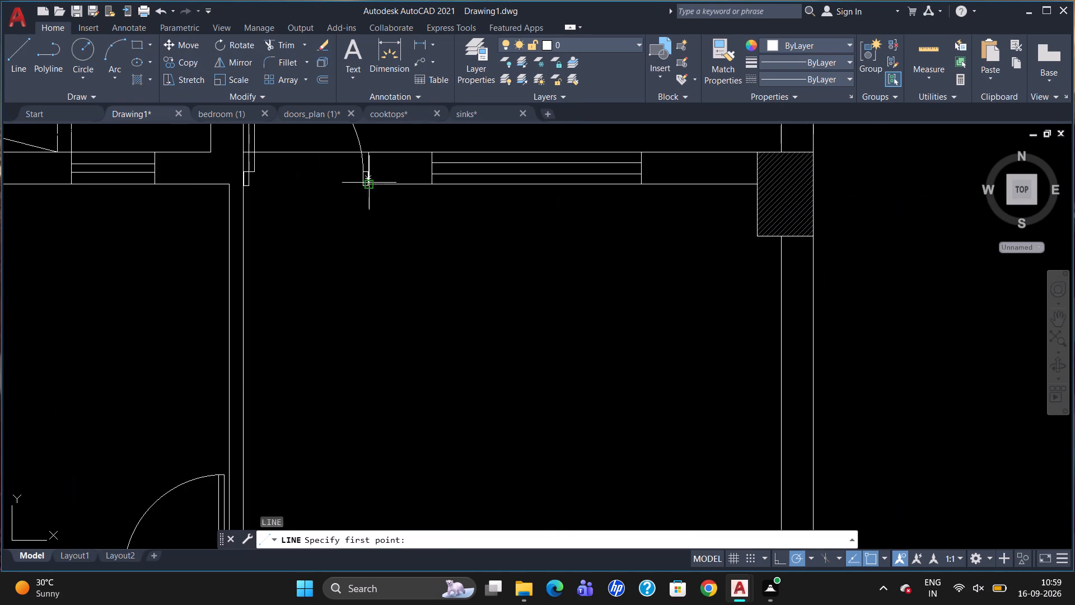
text(600)
key(Return)
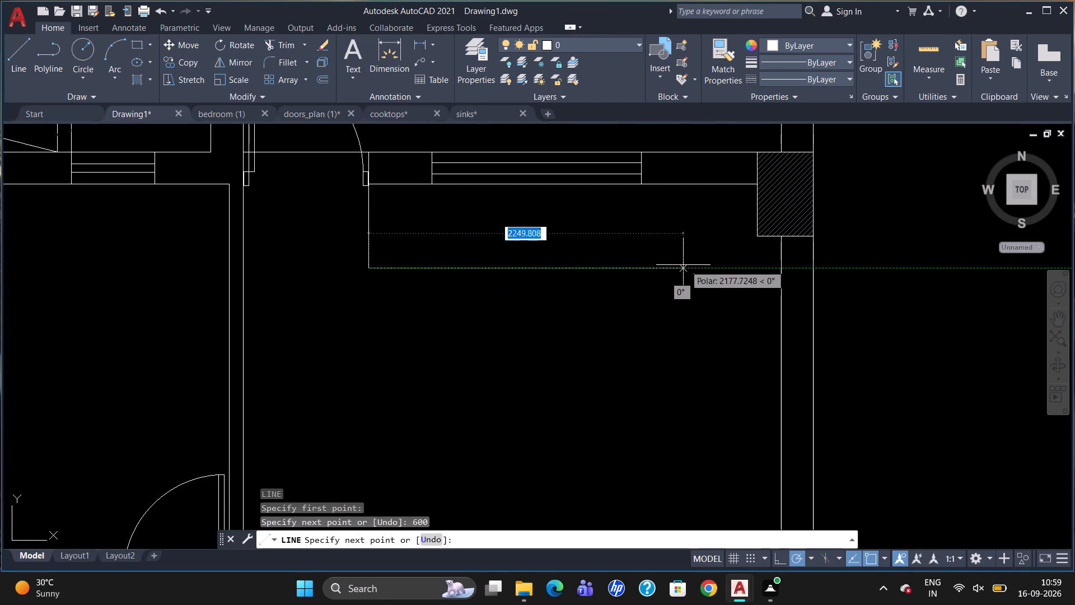
click(778, 267)
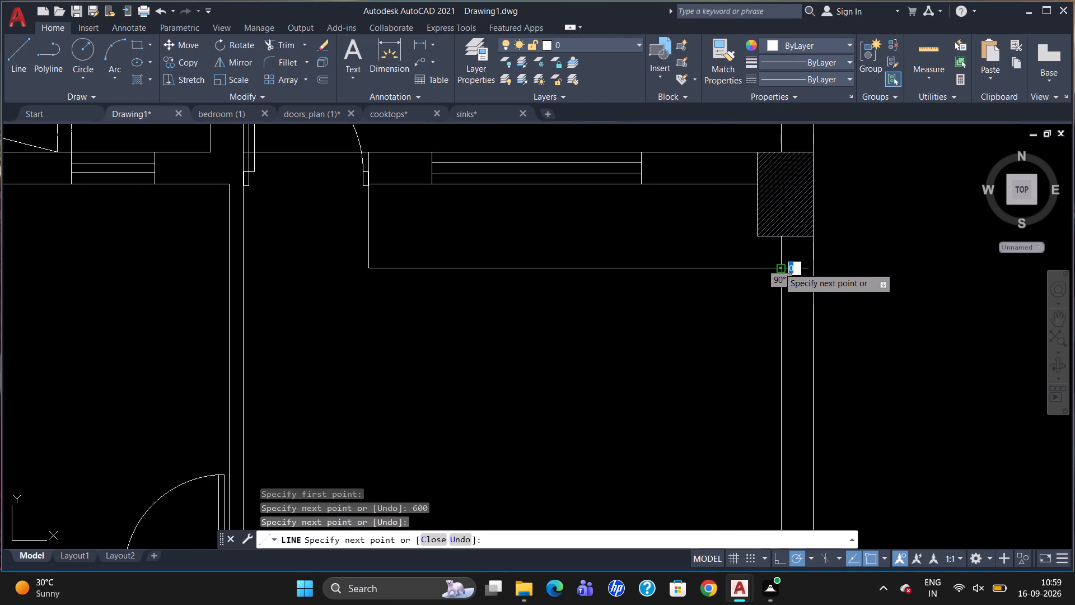
key(Escape)
Draw a vertical line 600 in from the side wall, running about 3650 from the new horizontal line to the room's lower wall.
scroll(567, 206, down, 2)
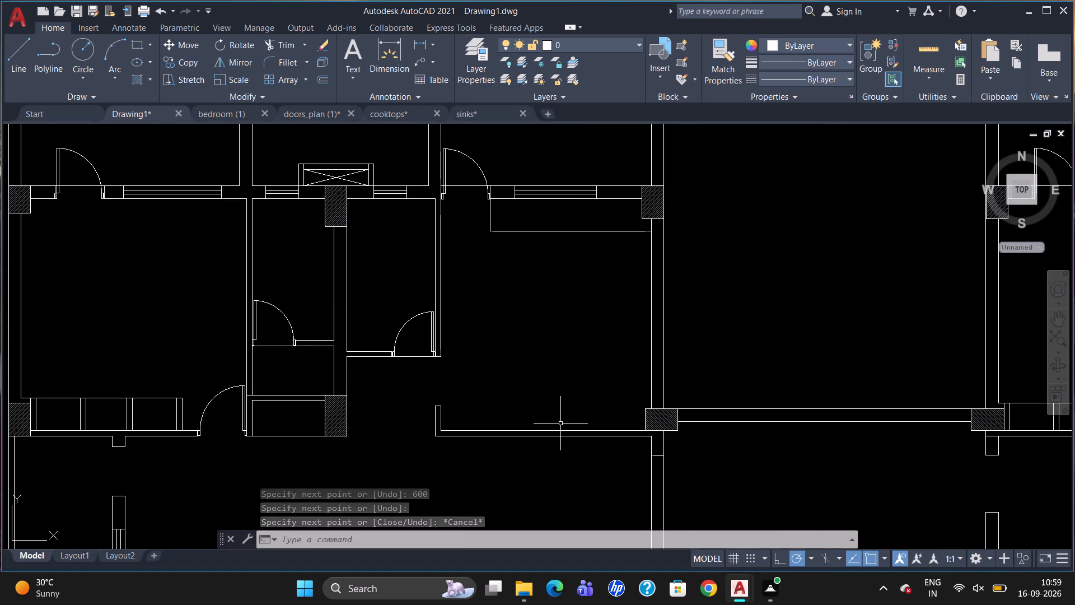
key(l)
key(Return)
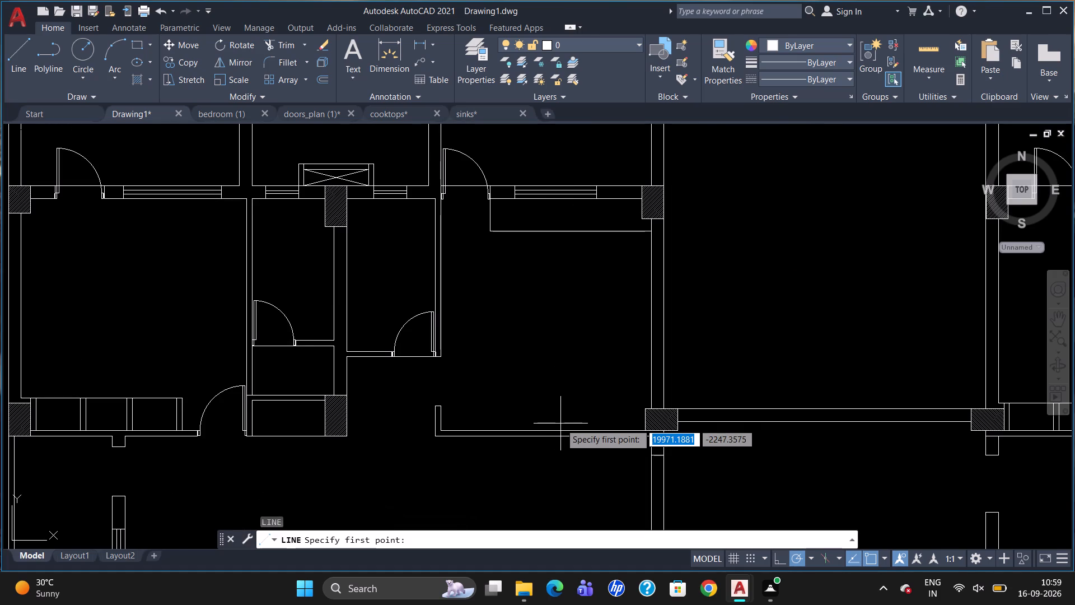
text(tk)
key(Return)
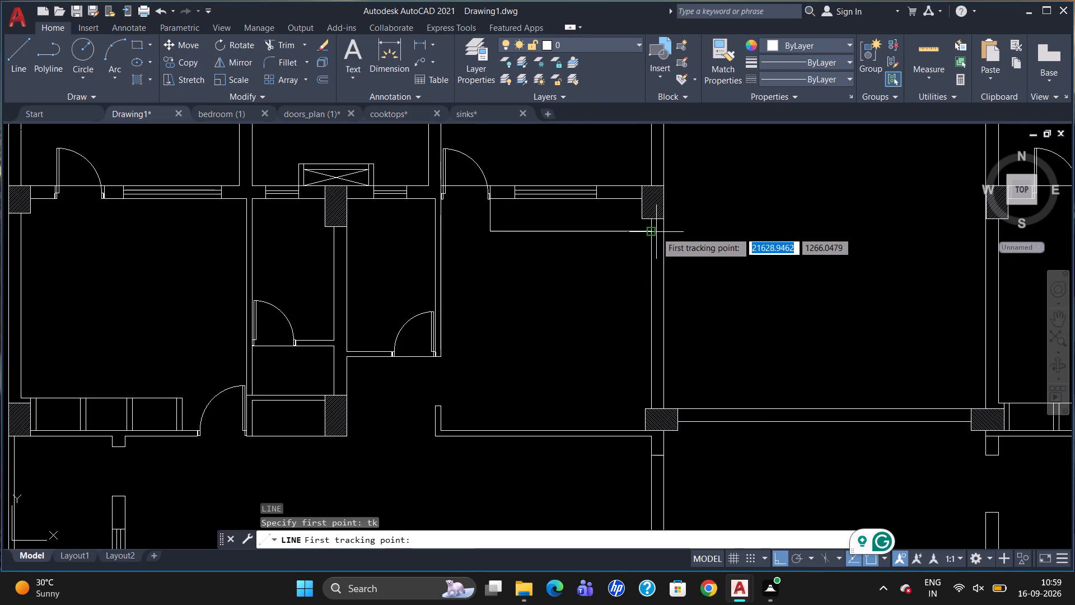
click(656, 232)
text(600)
key(Return)
key(Return)
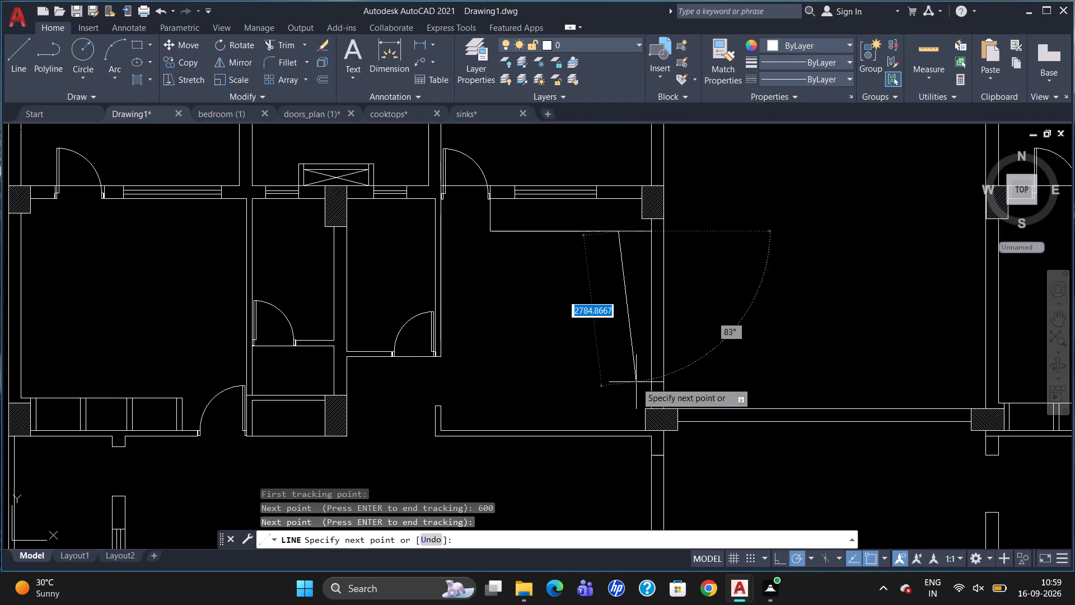
click(618, 429)
key(Escape)
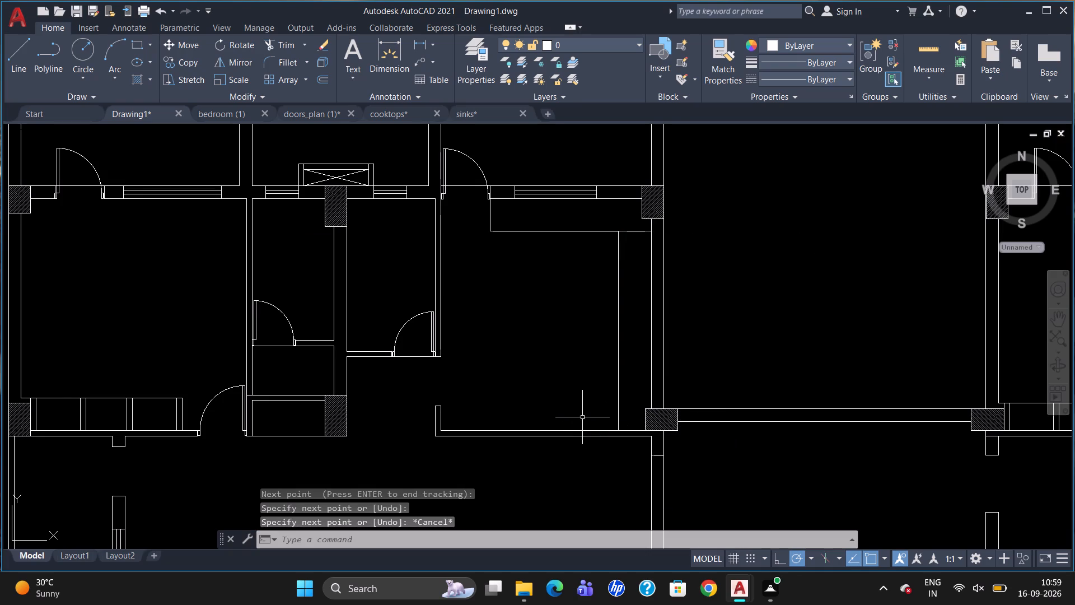
Trim the piece of the horizontal line between the new vertical line and the side wall.
text(TR)
key(Return)
key(Return)
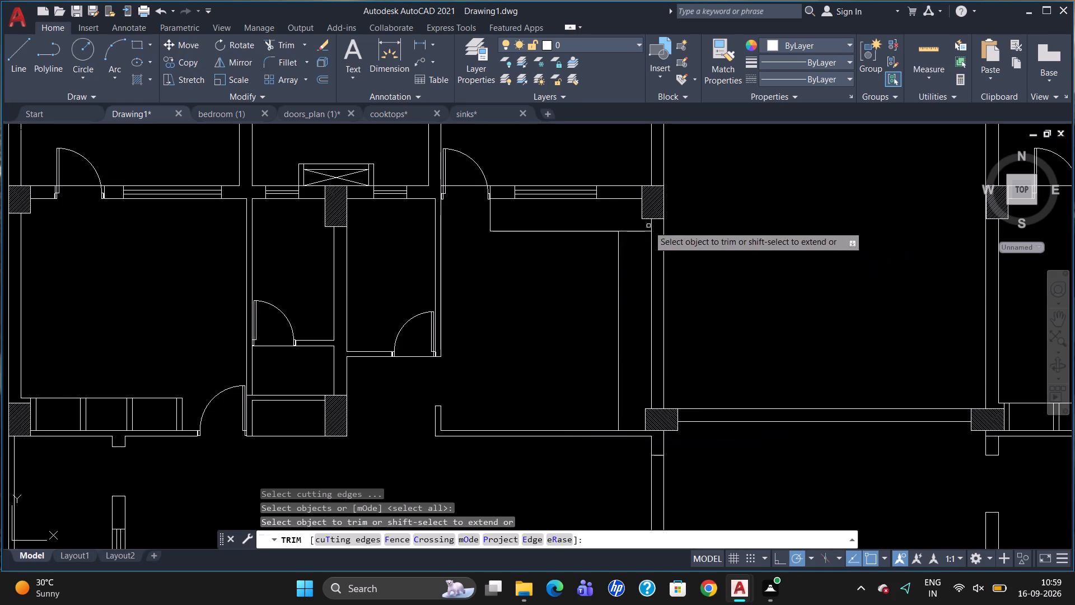
click(639, 231)
key(Escape)
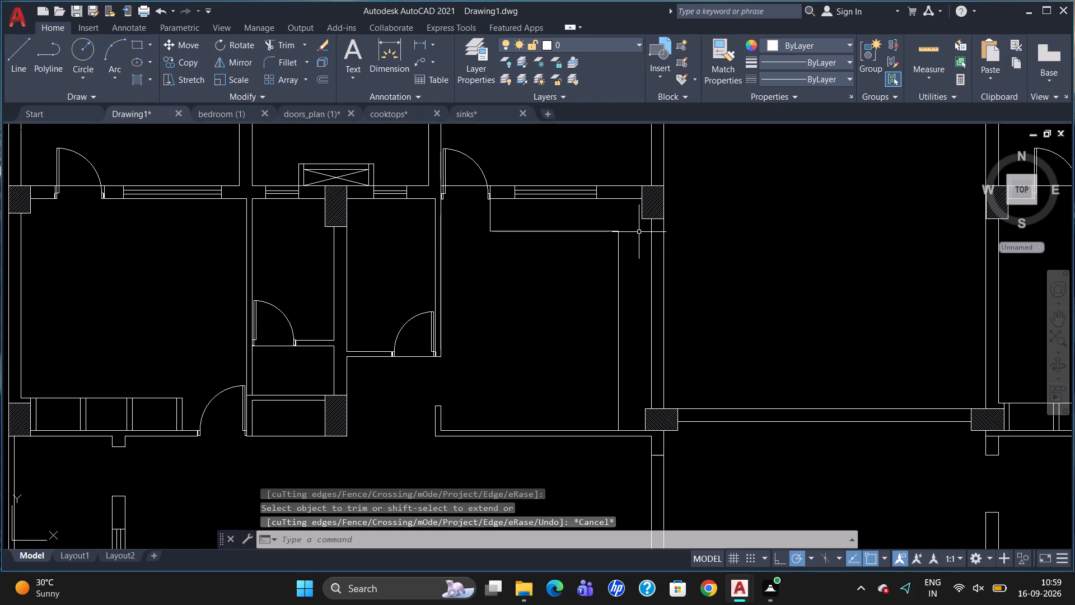
Draw a line 450 above the room's lower wall, about 2350 from the vertical line to beneath the upper counter's end, and close it down to the wall.
scroll(644, 226, down, 1)
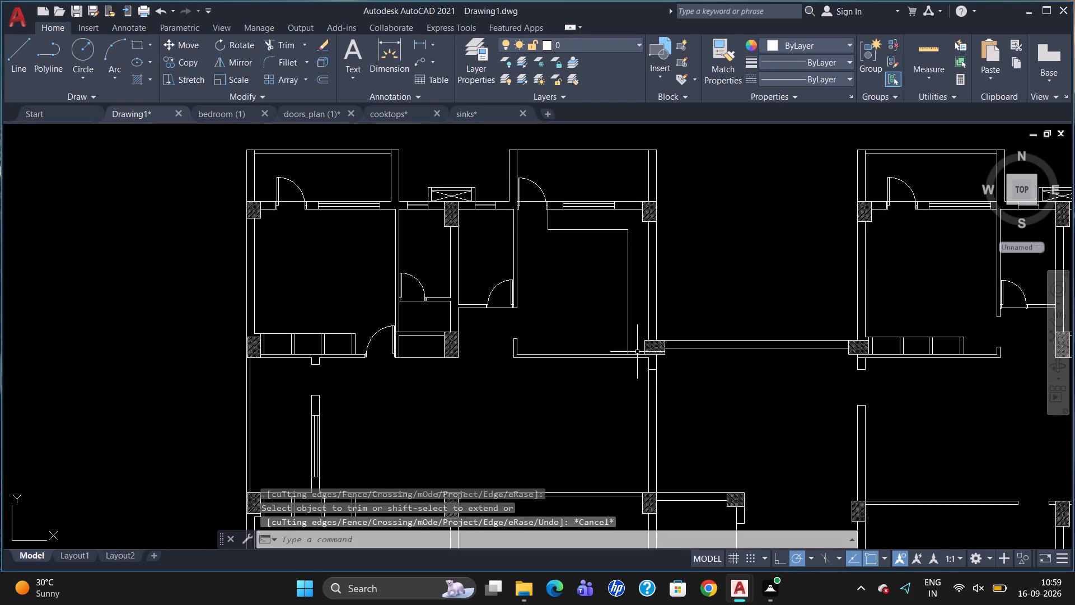
scroll(610, 378, up, 1)
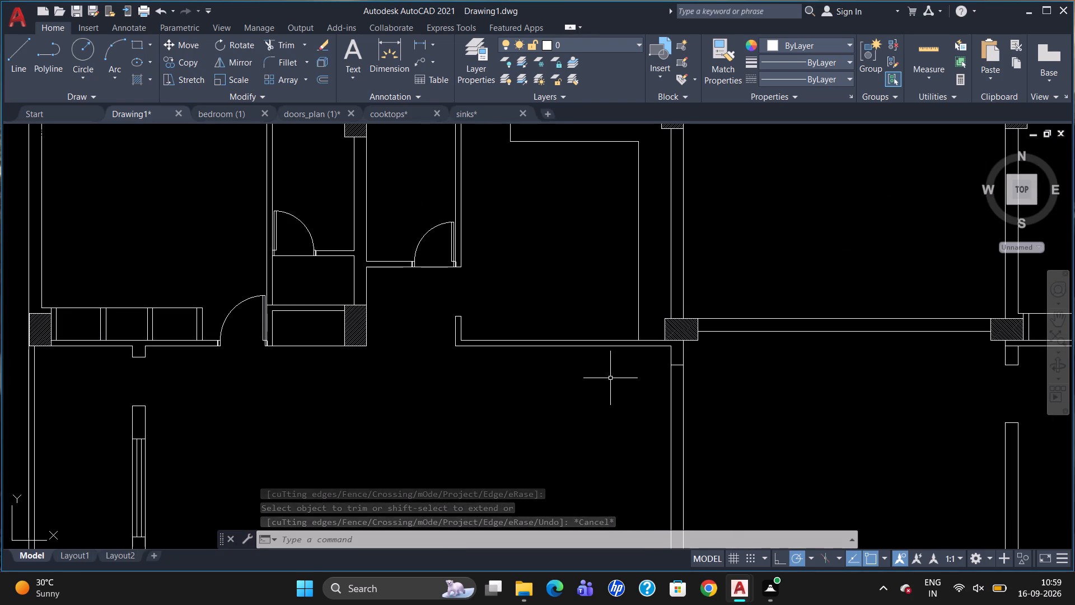
key(Escape)
key(l)
key(Return)
text(TK)
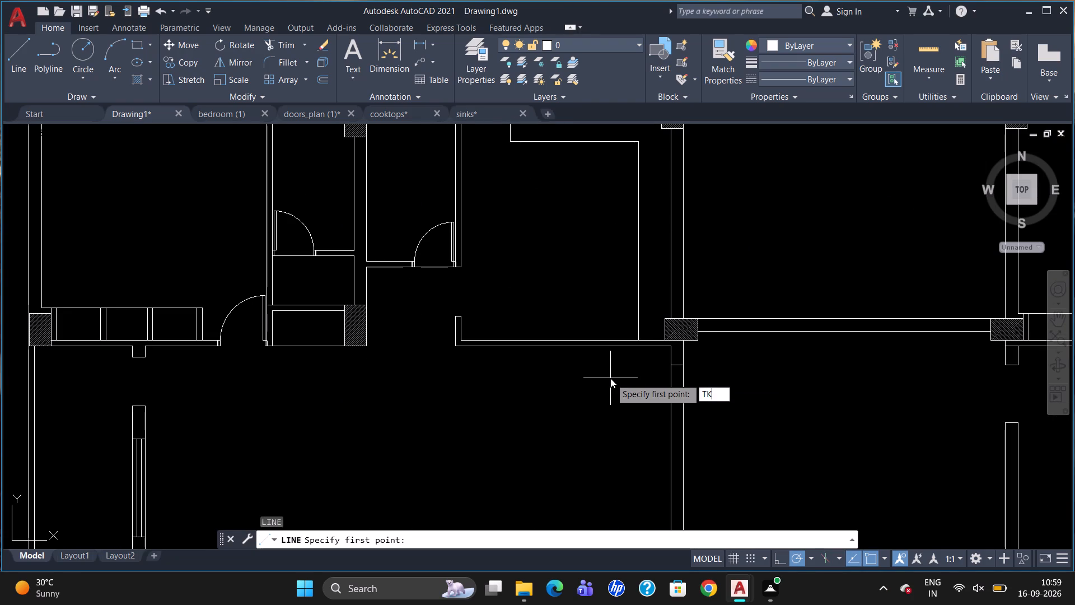
key(Return)
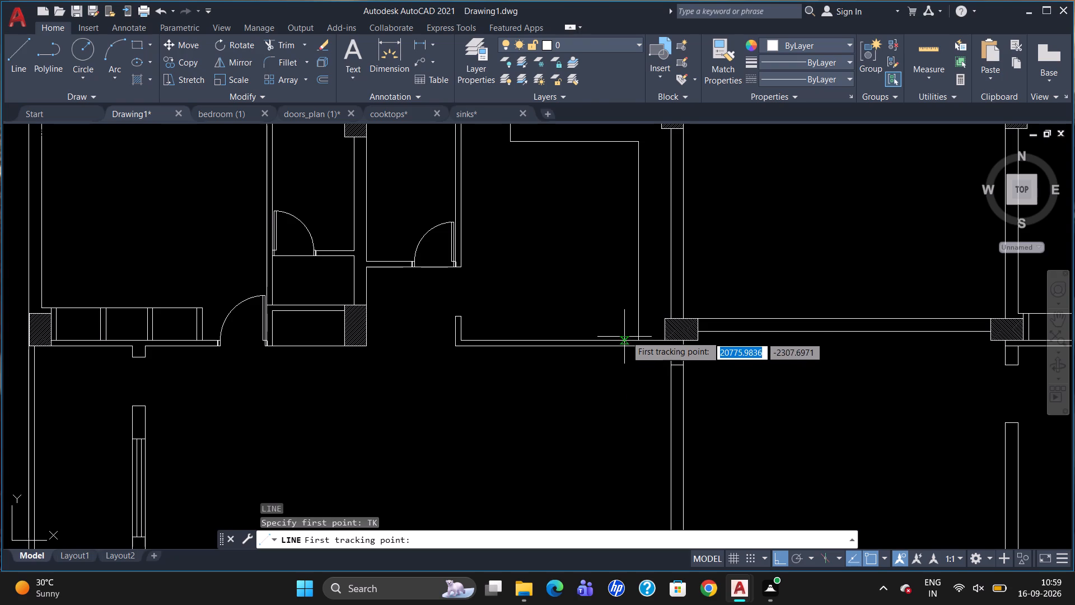
click(639, 333)
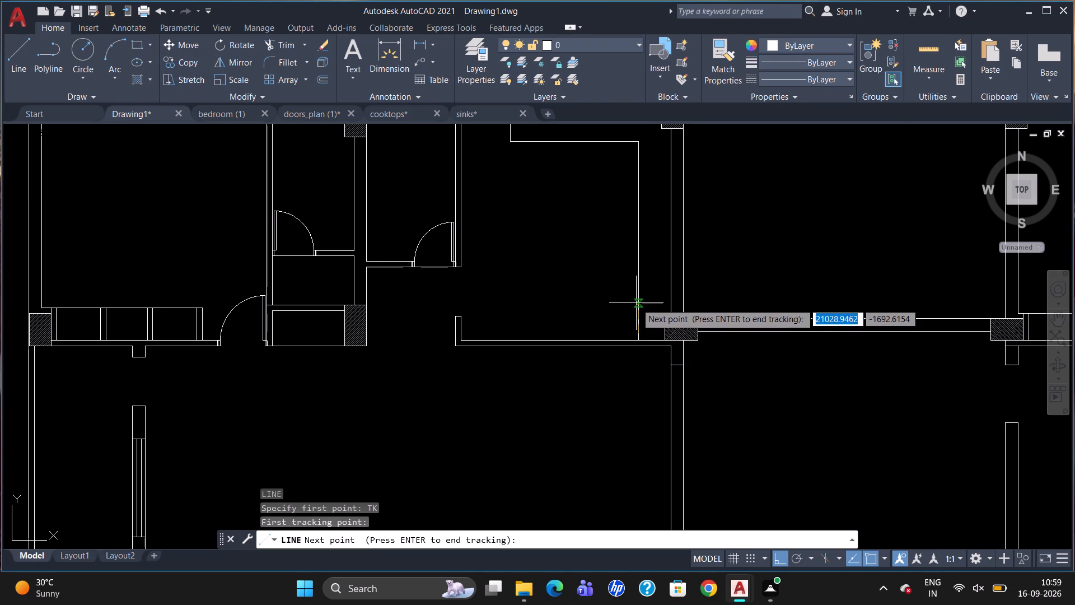
text(450)
key(Return)
key(Return)
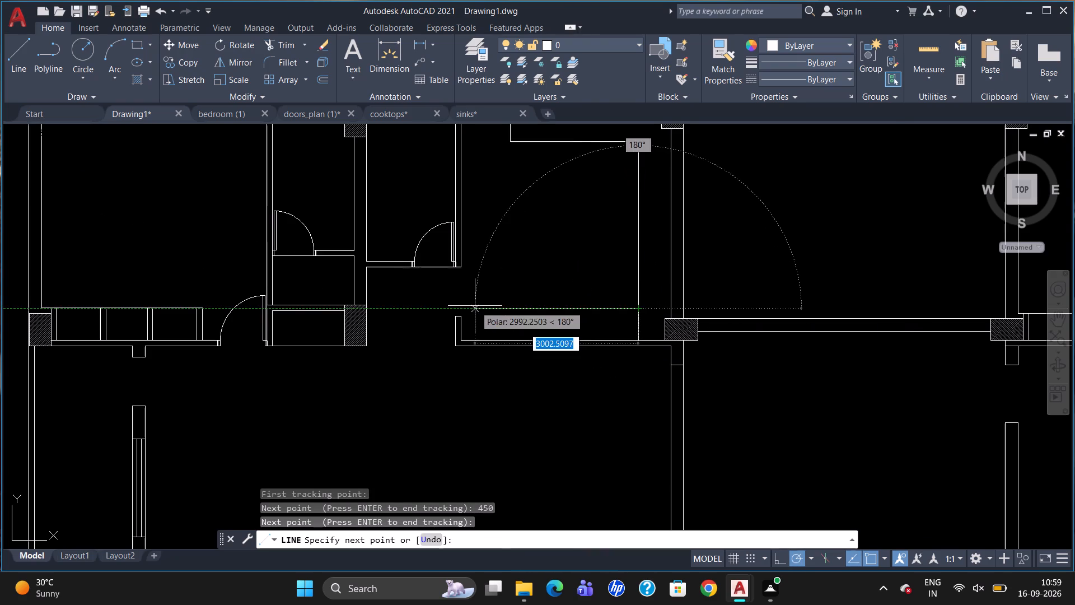
scroll(464, 312, up, 2)
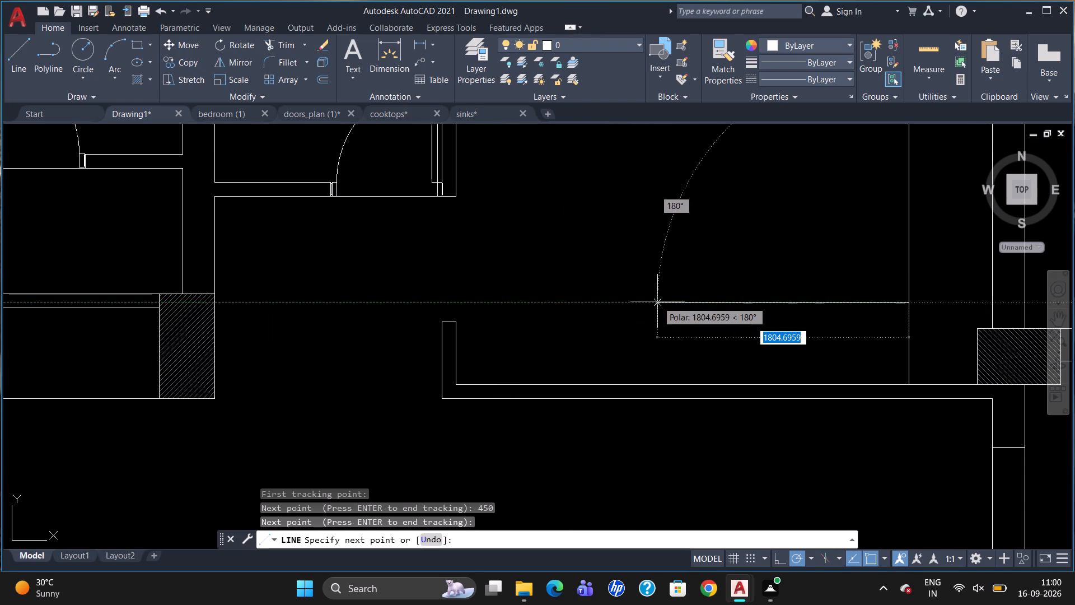
scroll(657, 317, down, 2)
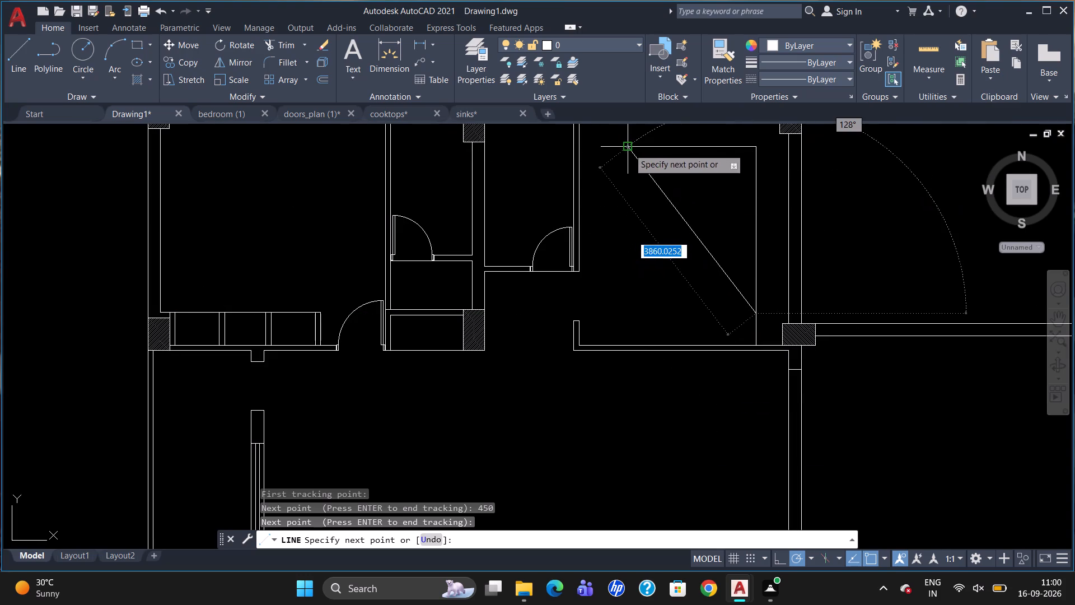
click(629, 314)
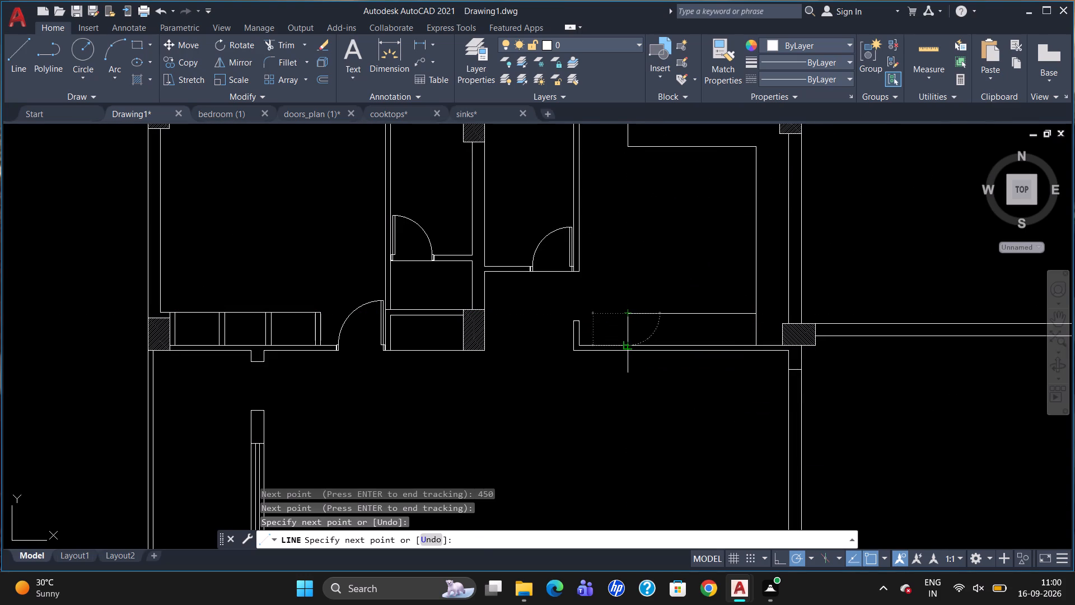
click(629, 343)
key(Escape)
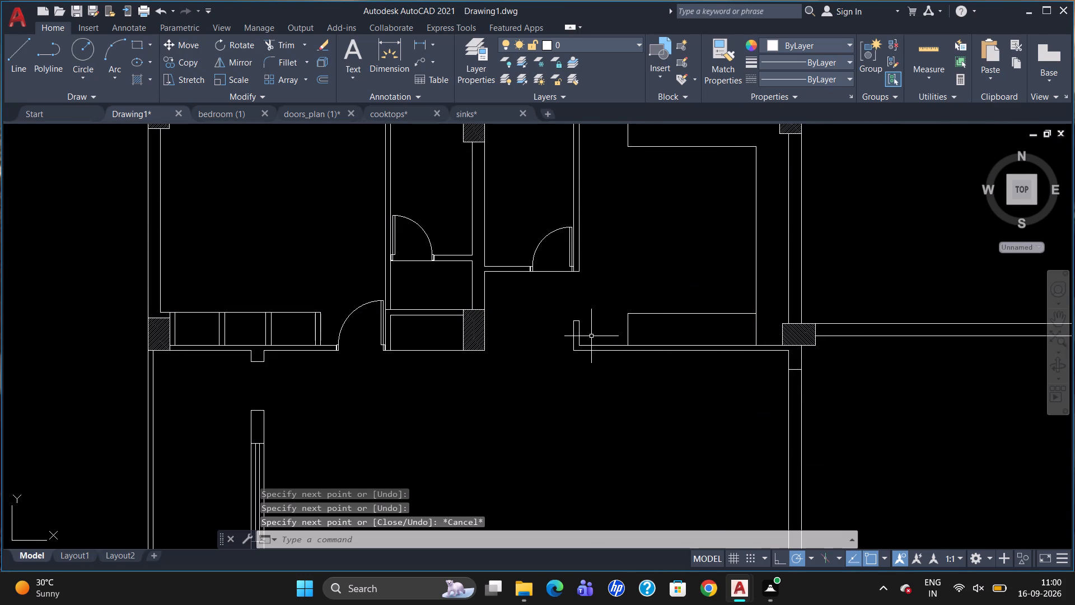
Copy the left-hand flat's toilet door beside the inner room into the open hall space below.
scroll(594, 337, down, 1)
scroll(592, 277, down, 1)
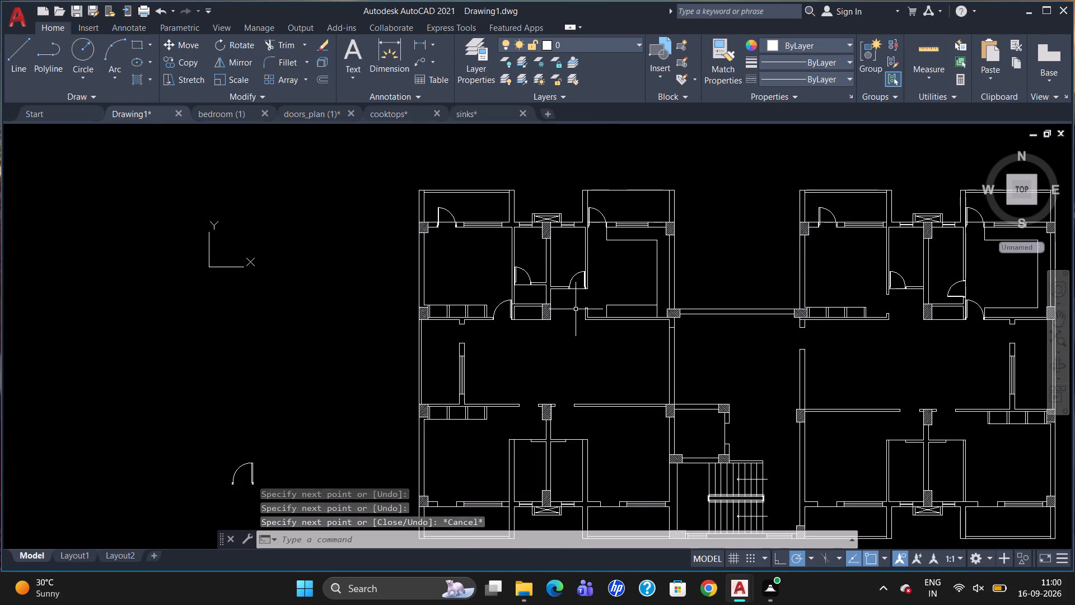
click(585, 278)
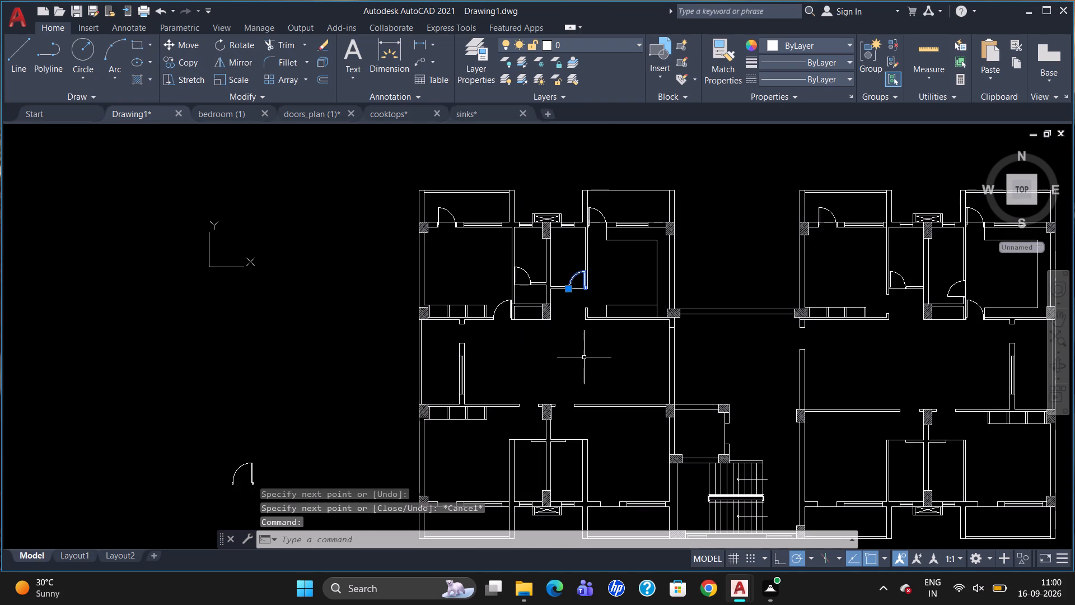
text(CO)
key(Return)
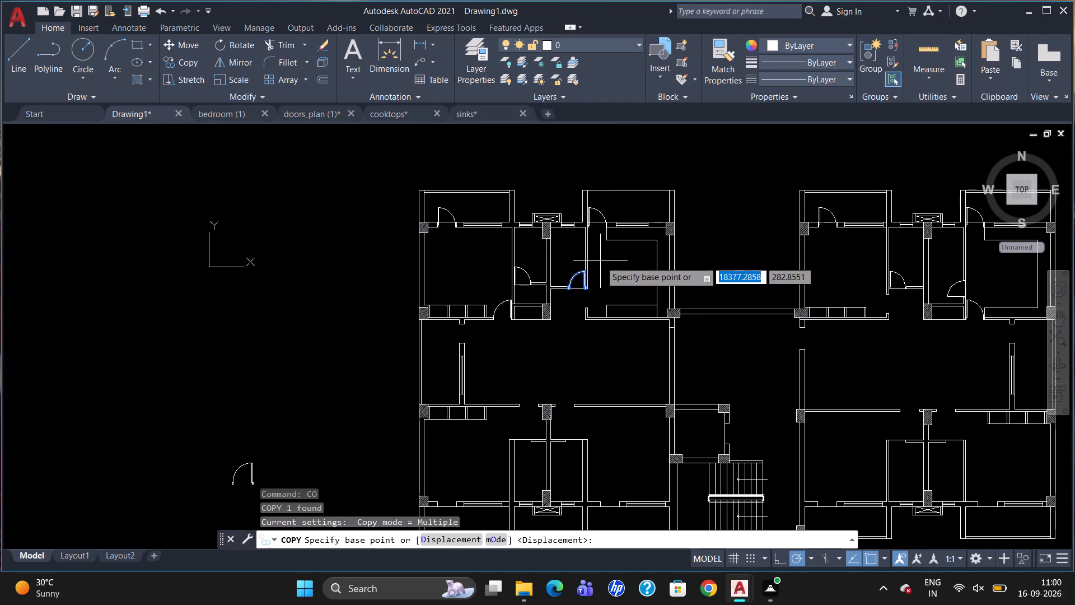
click(586, 275)
click(552, 354)
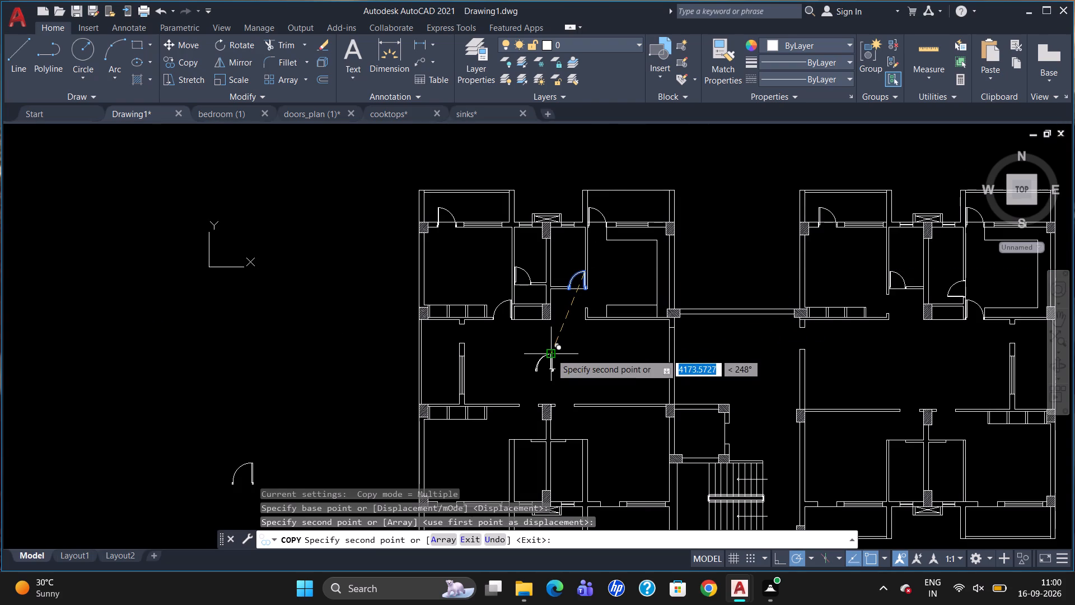
key(Escape)
Rotate the copied door 90° clockwise about the free end of its leaf.
click(551, 353)
text(RO)
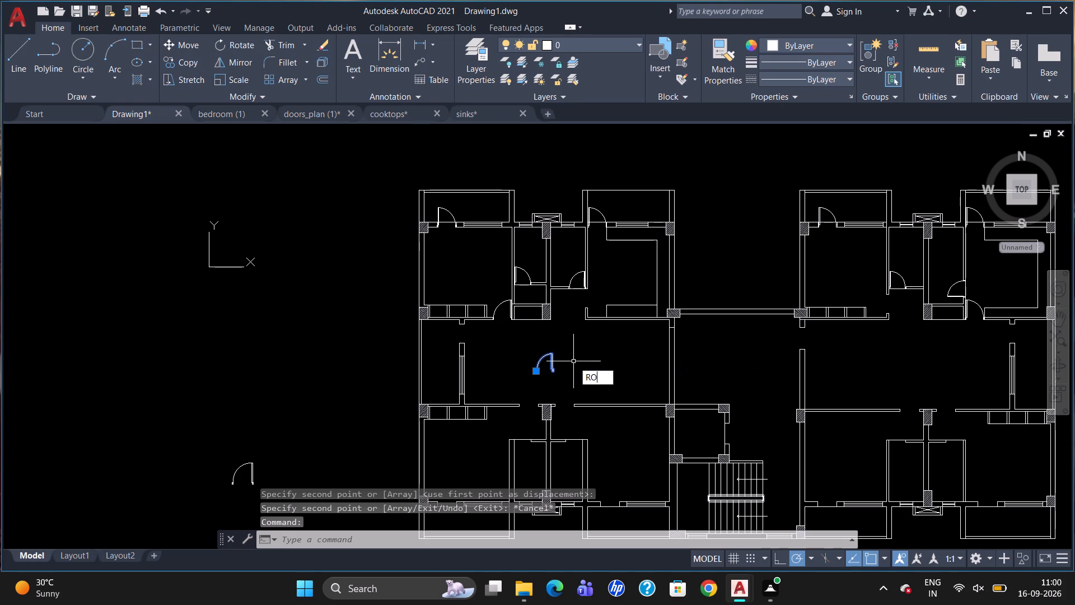
key(Return)
click(557, 356)
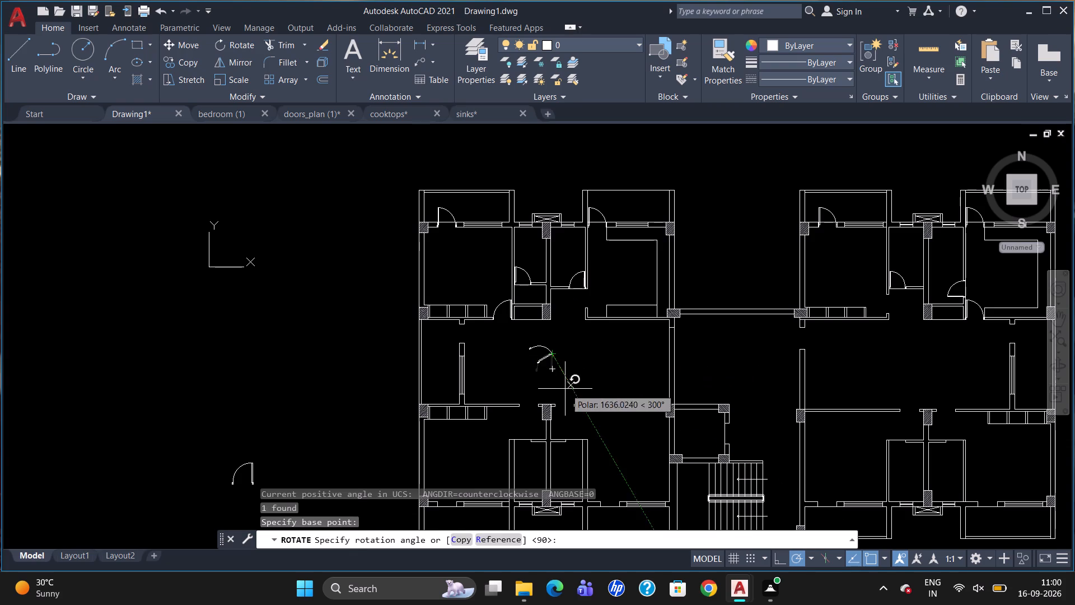
click(553, 402)
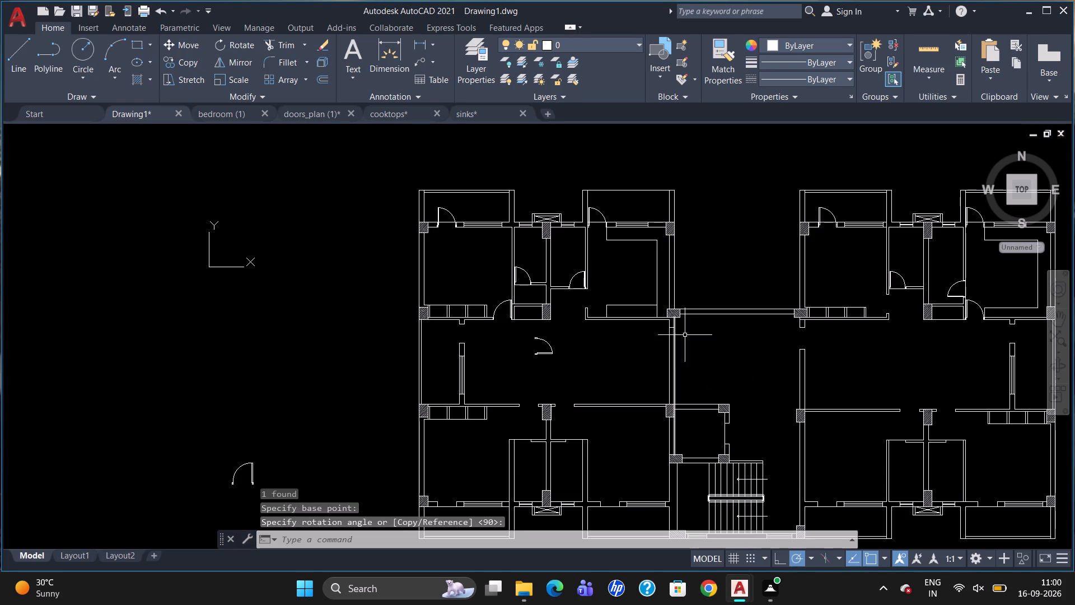
Trim the vertical counter line's lower piece between the 450-deep counter line and the room's lower wall.
text(TR)
key(Return)
key(Return)
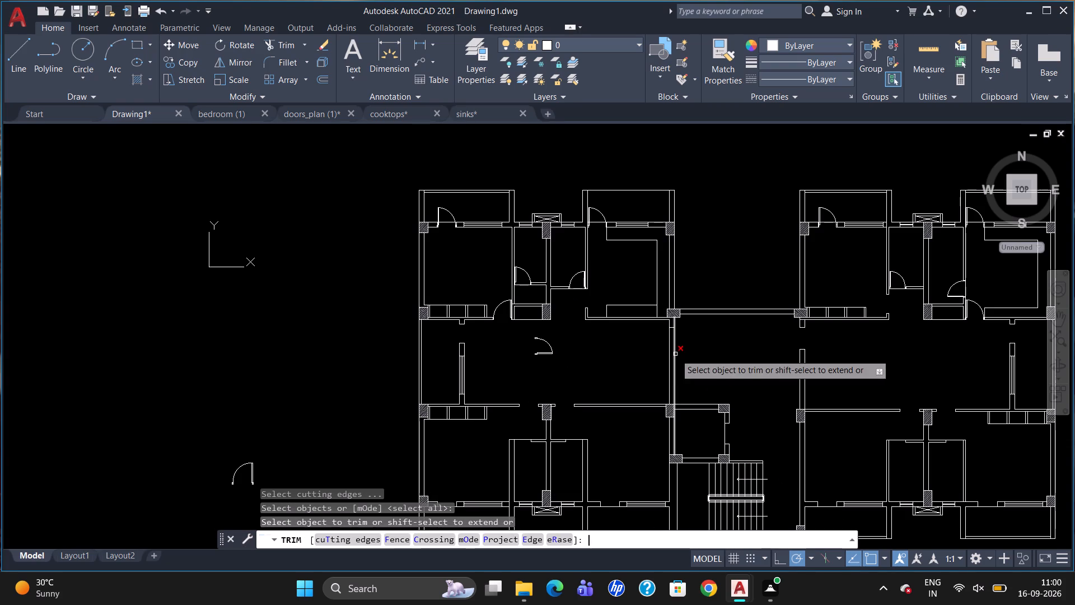
click(658, 310)
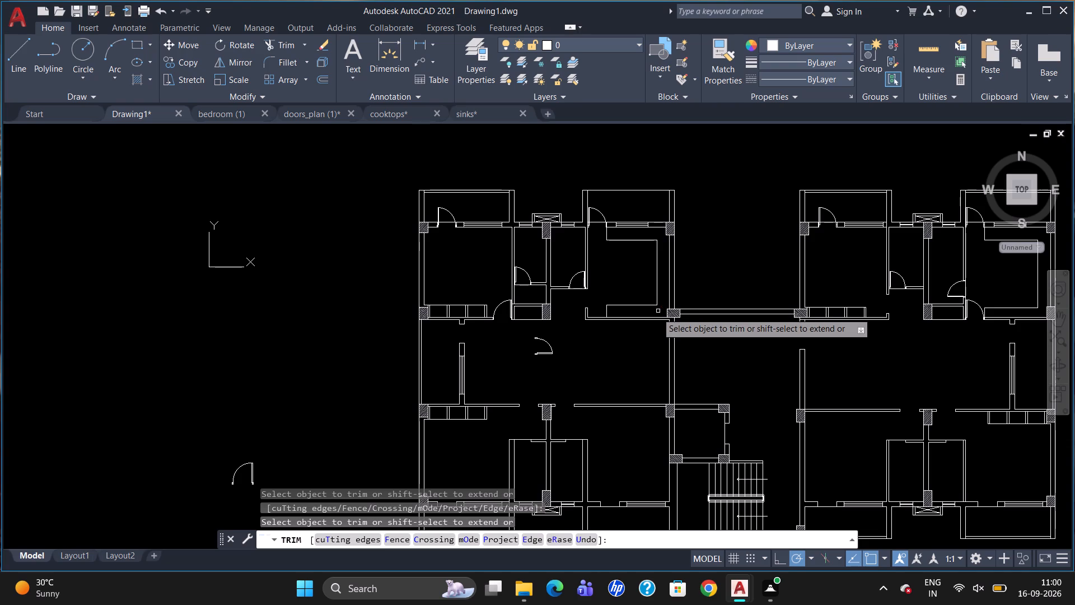
key(Escape)
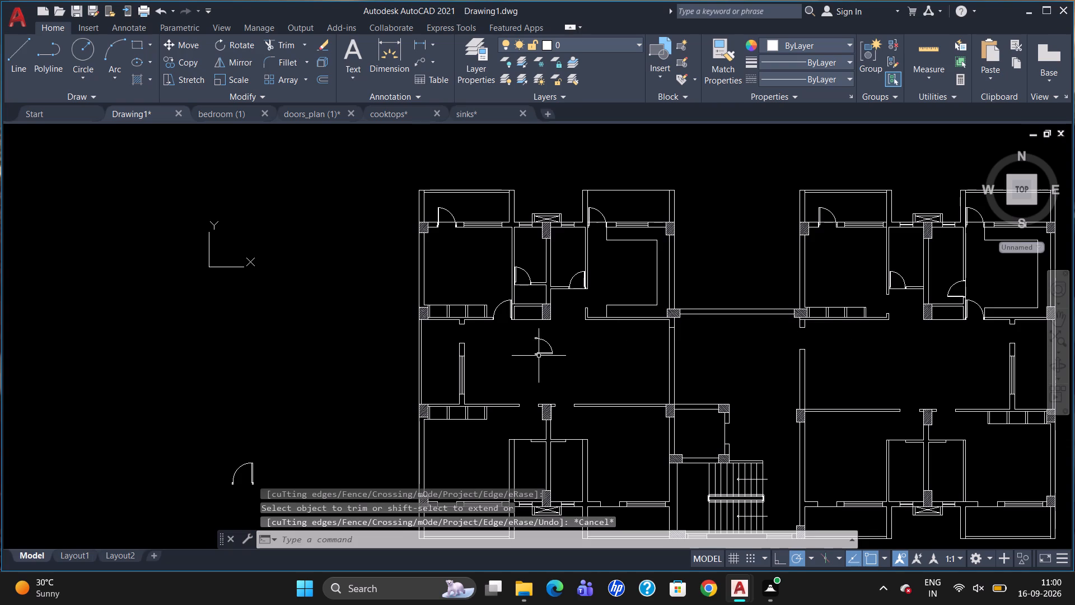
Move the rotated door from the open hall onto the short wall end at the left-hand flat's counter-room opening.
click(539, 356)
key(m)
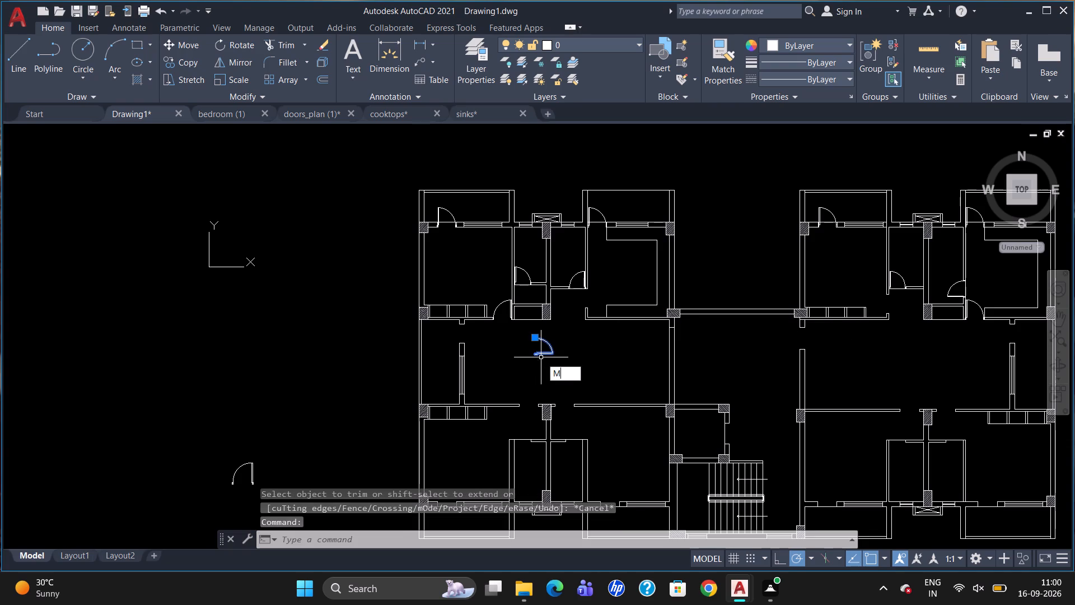
key(Return)
scroll(527, 355, up, 3)
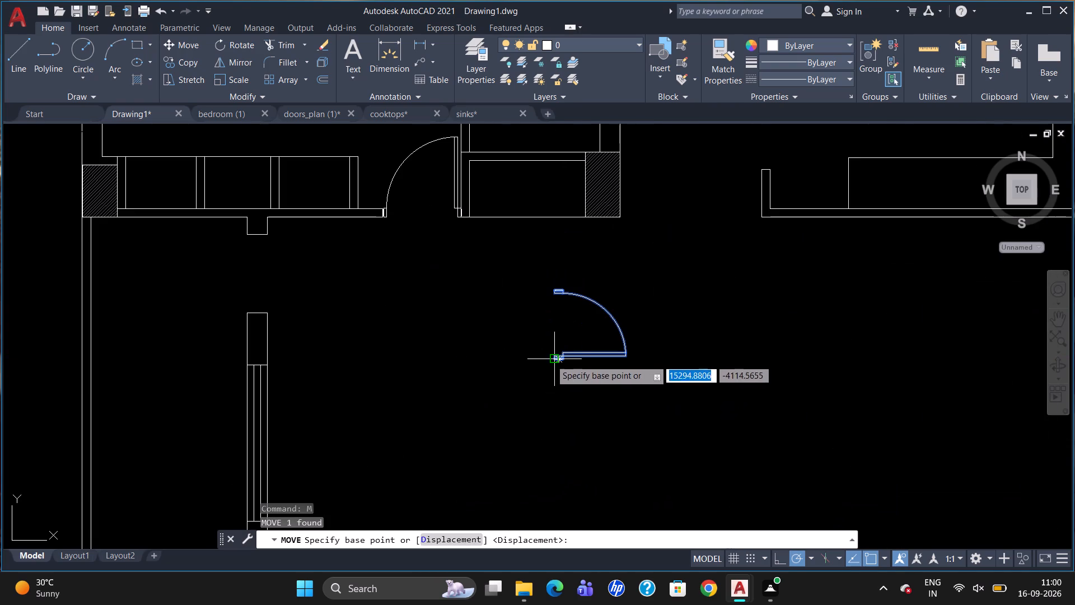
click(548, 357)
scroll(629, 309, down, 2)
scroll(697, 206, up, 3)
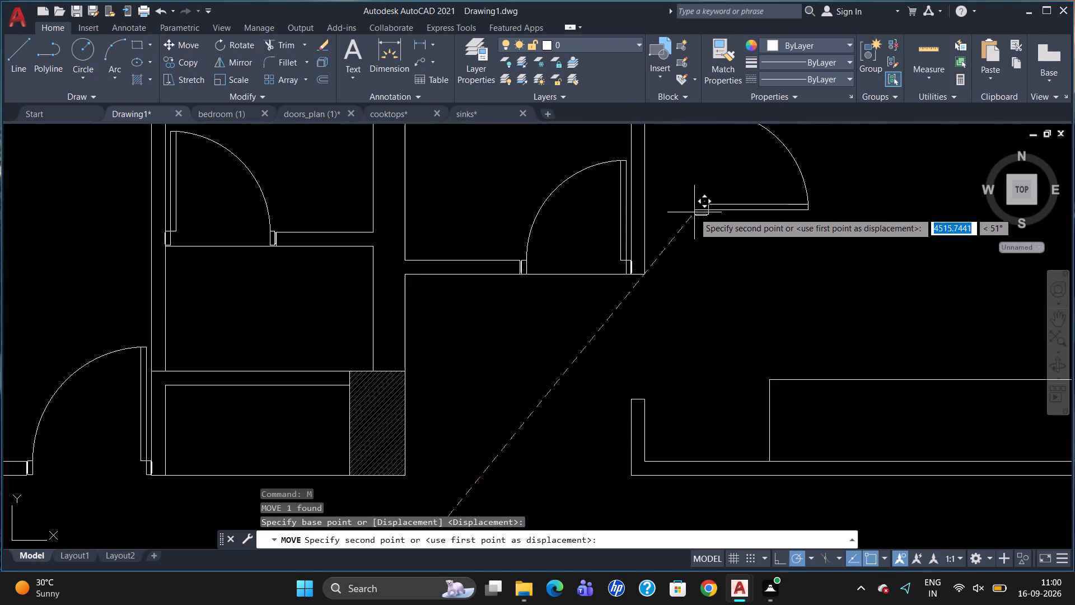
scroll(640, 397, up, 3)
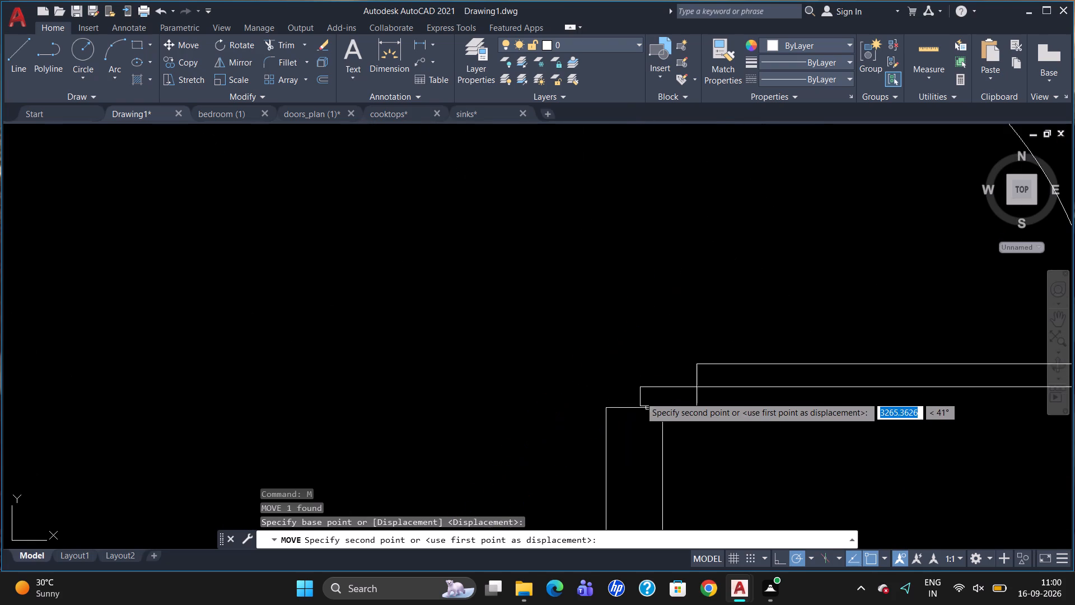
scroll(640, 397, up, 1)
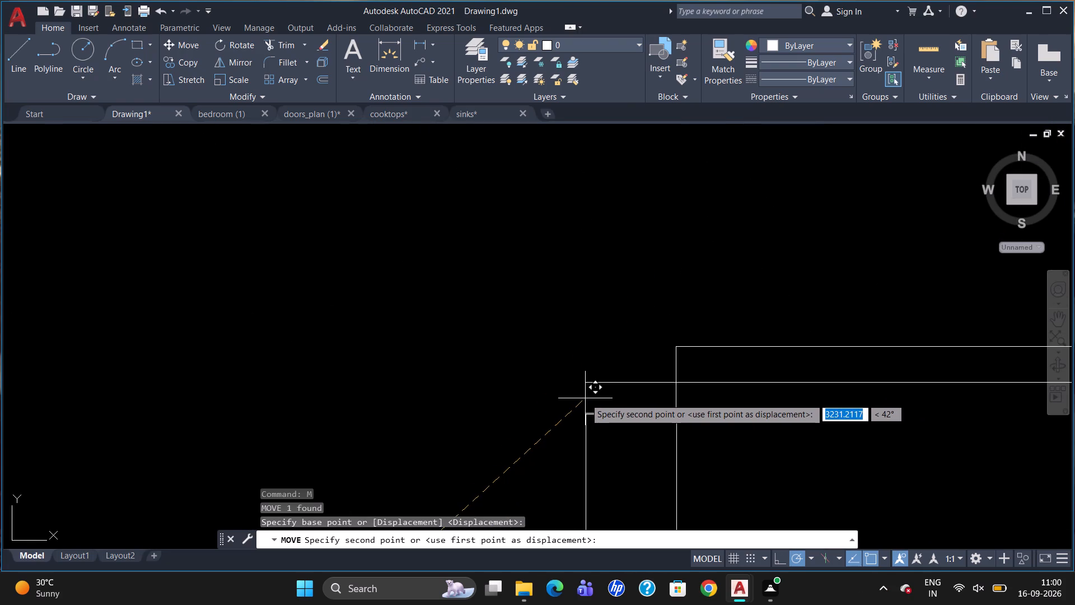
click(586, 398)
key(Escape)
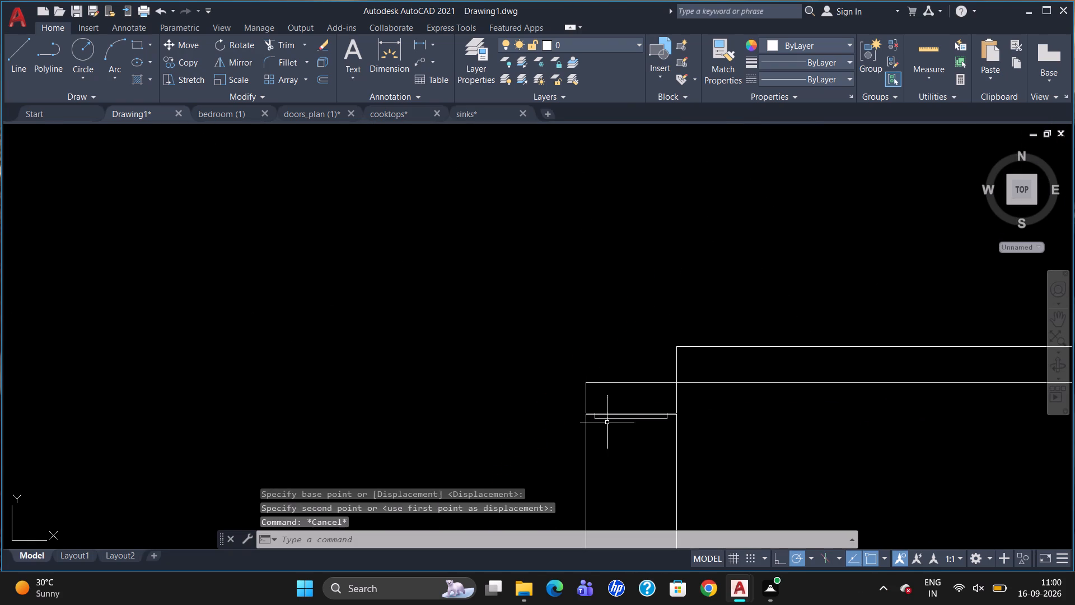
Shift that door slightly upward so its lower jamb rests on the end of the short wall.
click(609, 420)
key(m)
key(Return)
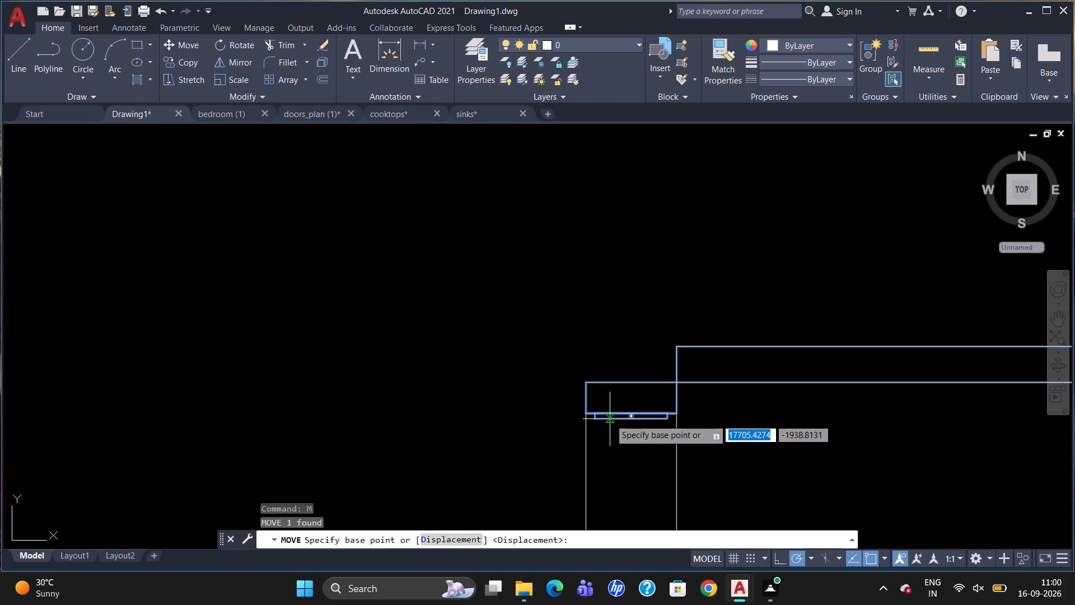
click(597, 422)
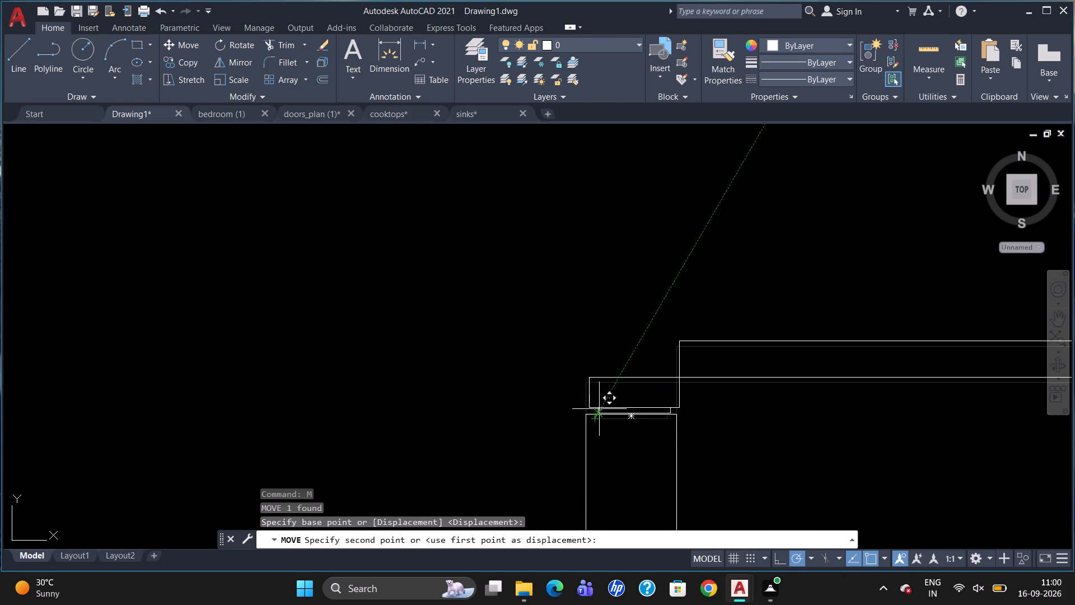
click(597, 409)
Scale the counter-room door up about its lower jamb corner so it spans the full opening to the wall above.
scroll(578, 387, down, 2)
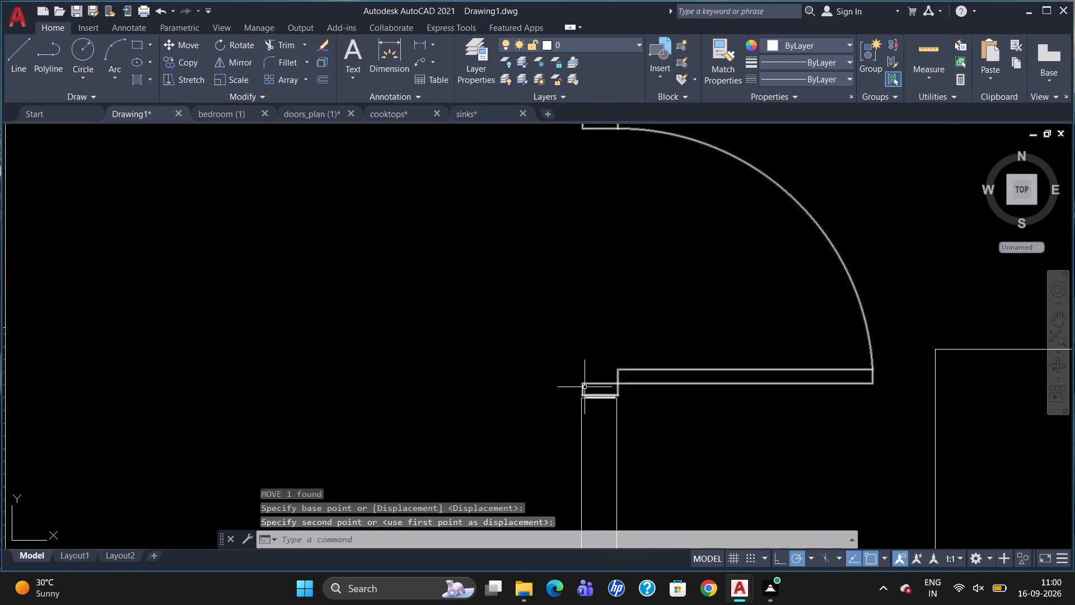
click(586, 385)
scroll(595, 385, down, 1)
text(SC)
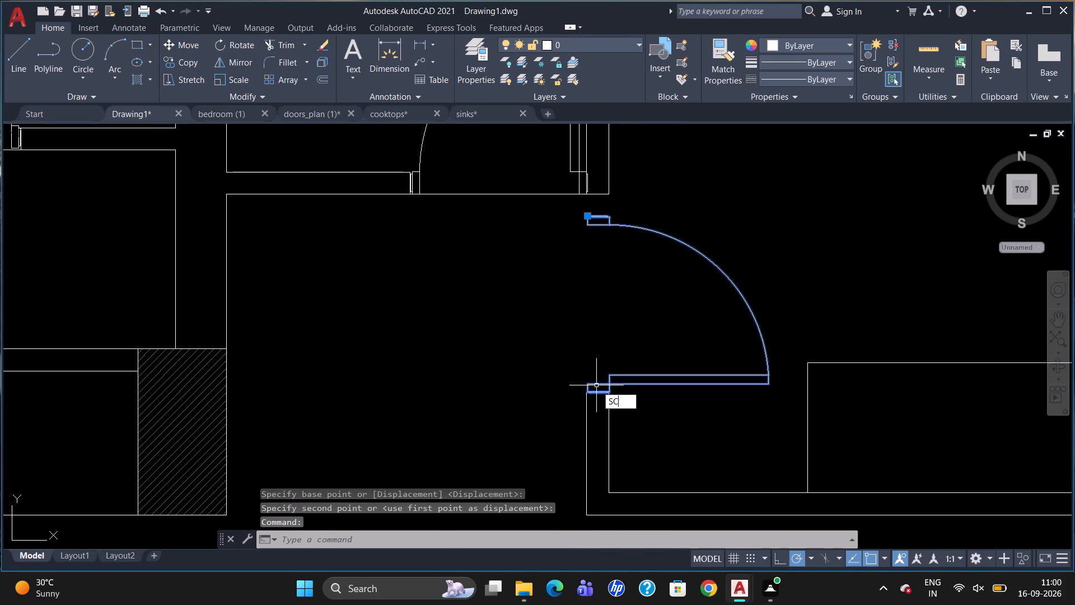
key(Return)
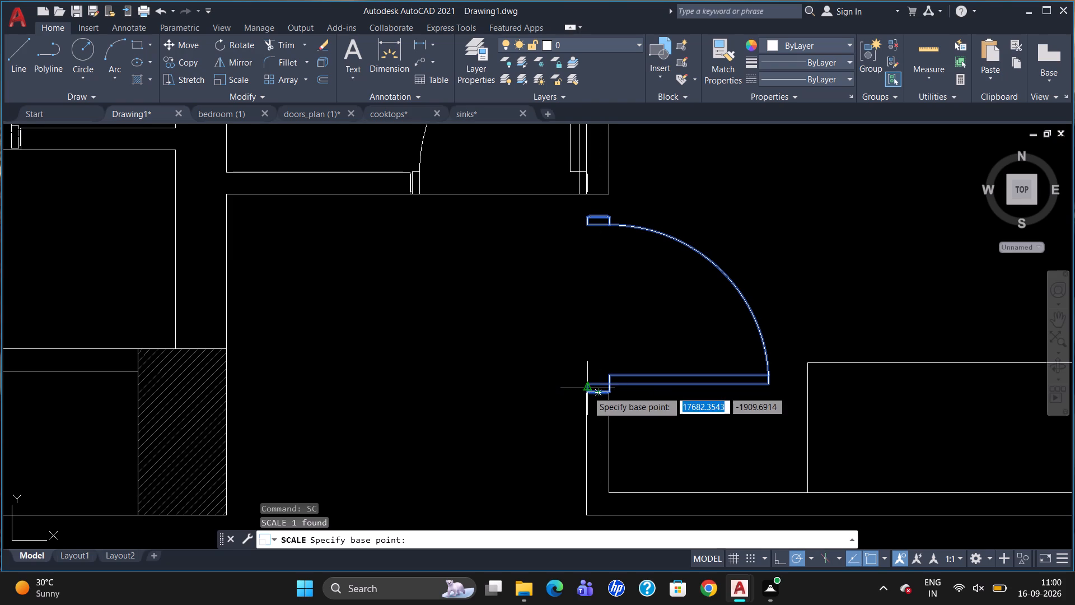
click(587, 391)
click(595, 286)
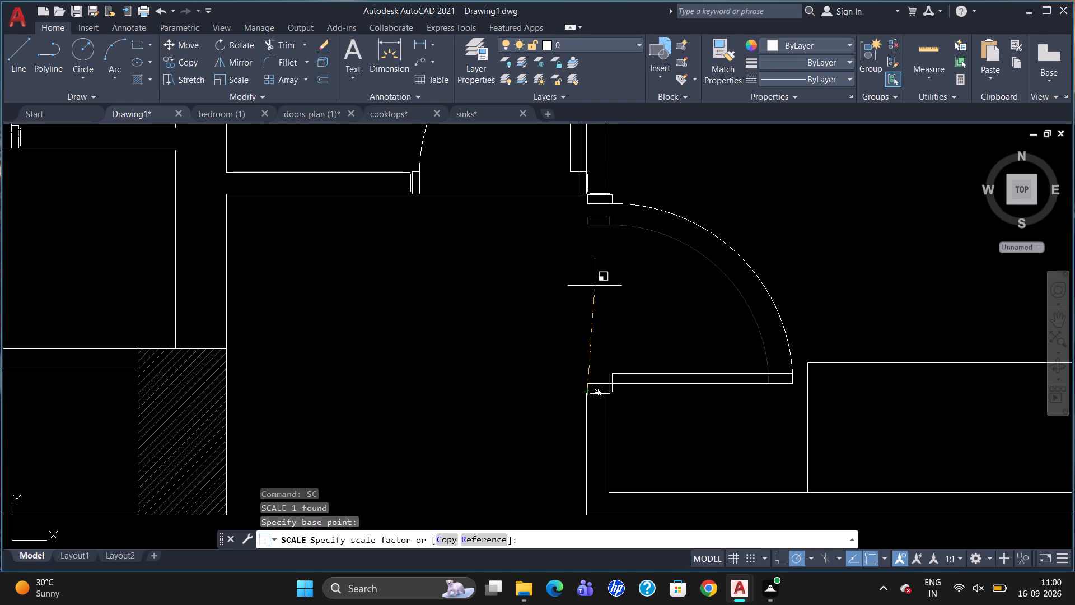
Copy the right-hand flat's toilet door beside the counter room onto the lower wall end of the wardrobe bedroom's opening.
scroll(576, 292, down, 2)
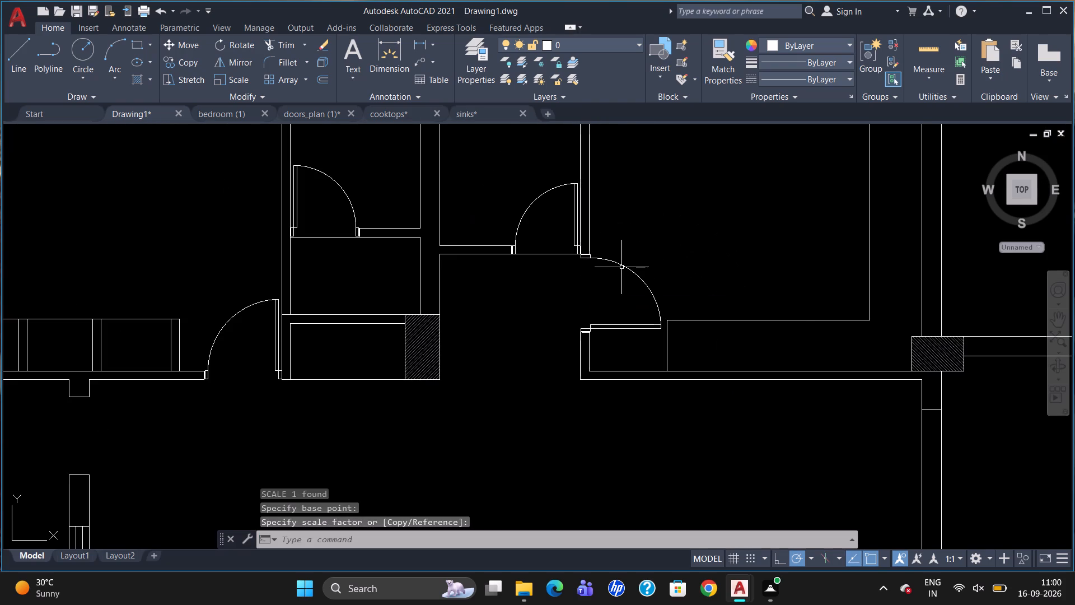
scroll(629, 285, down, 1)
scroll(692, 245, down, 2)
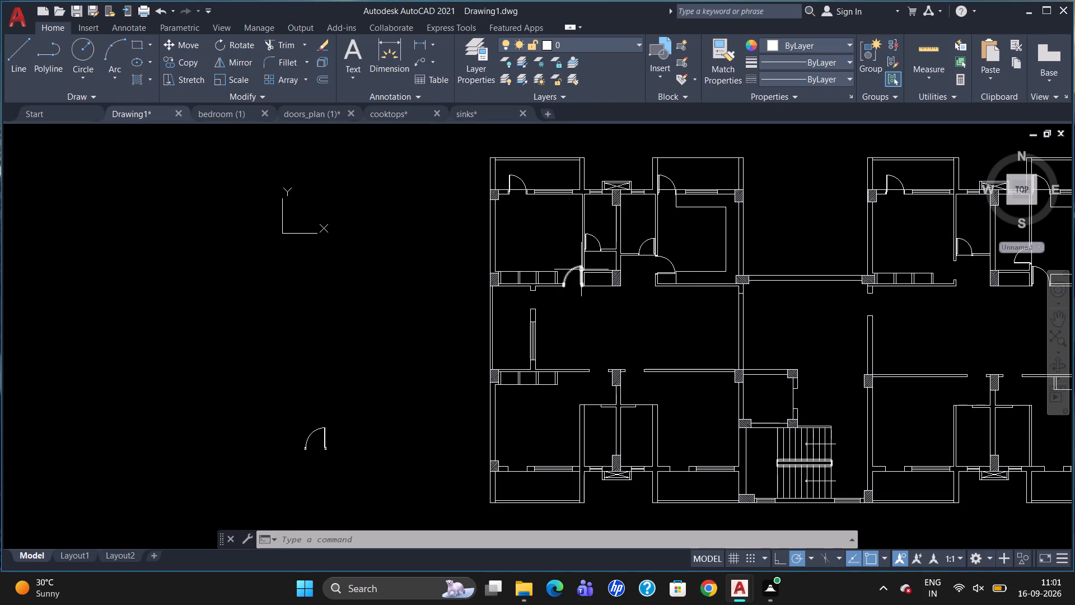
scroll(518, 232, down, 2)
scroll(772, 192, up, 1)
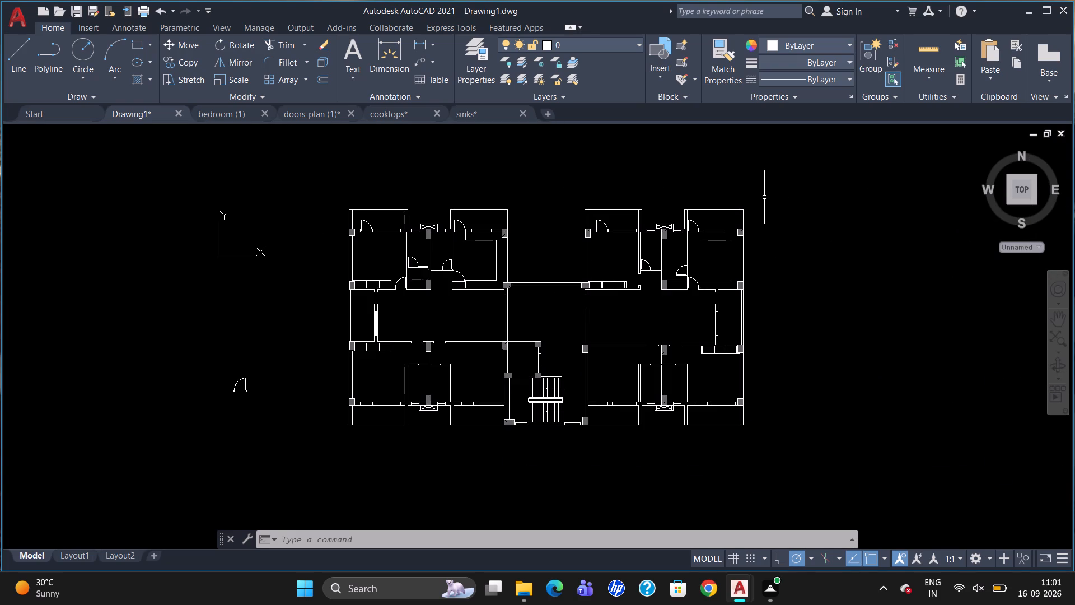
scroll(736, 271, up, 2)
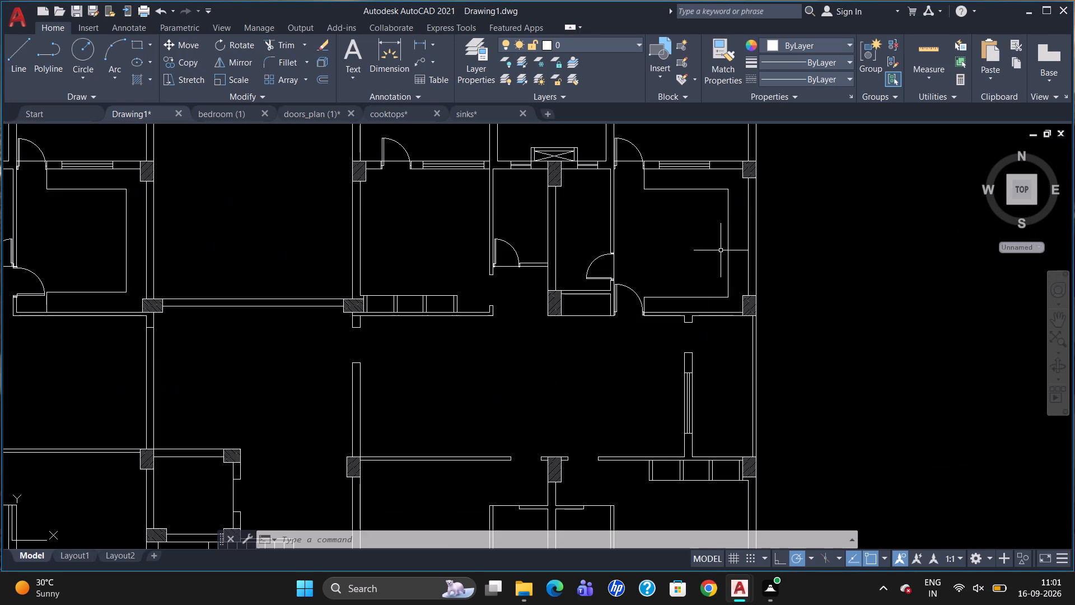
click(610, 278)
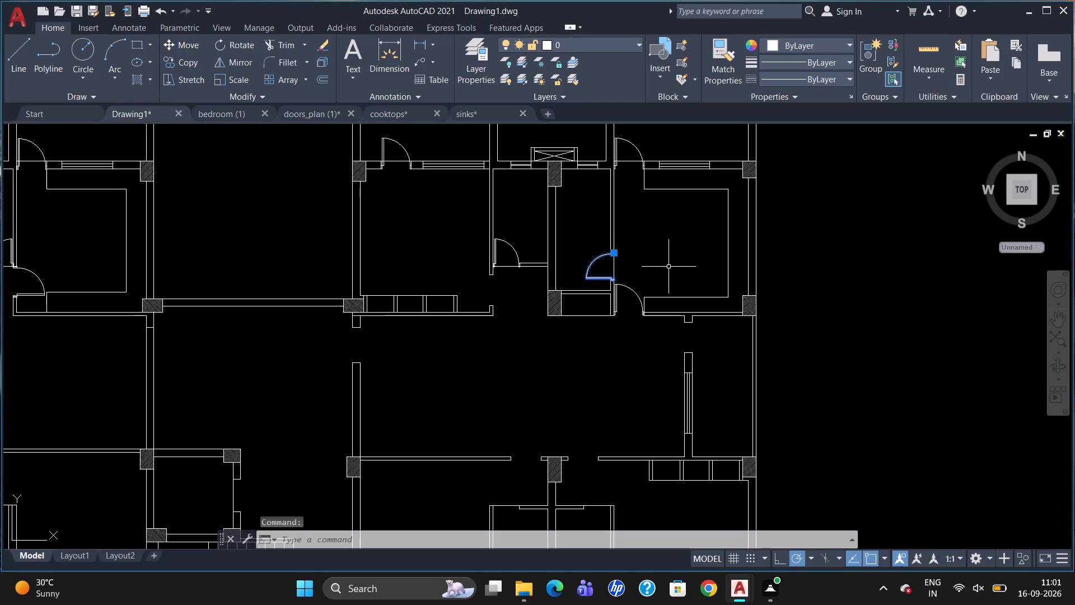
text(CO)
key(Return)
click(619, 279)
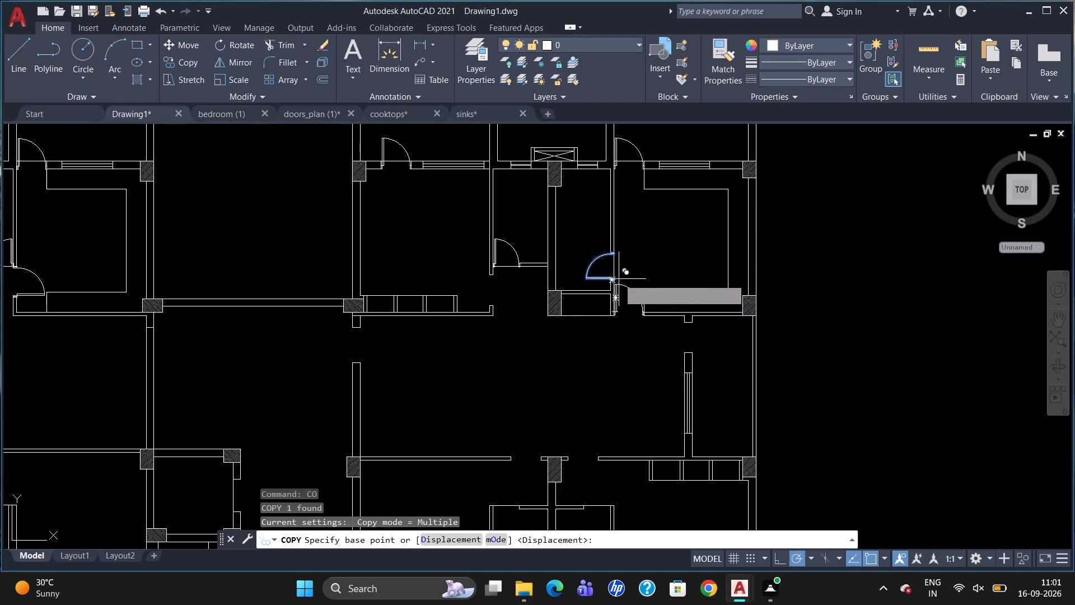
scroll(476, 282, up, 4)
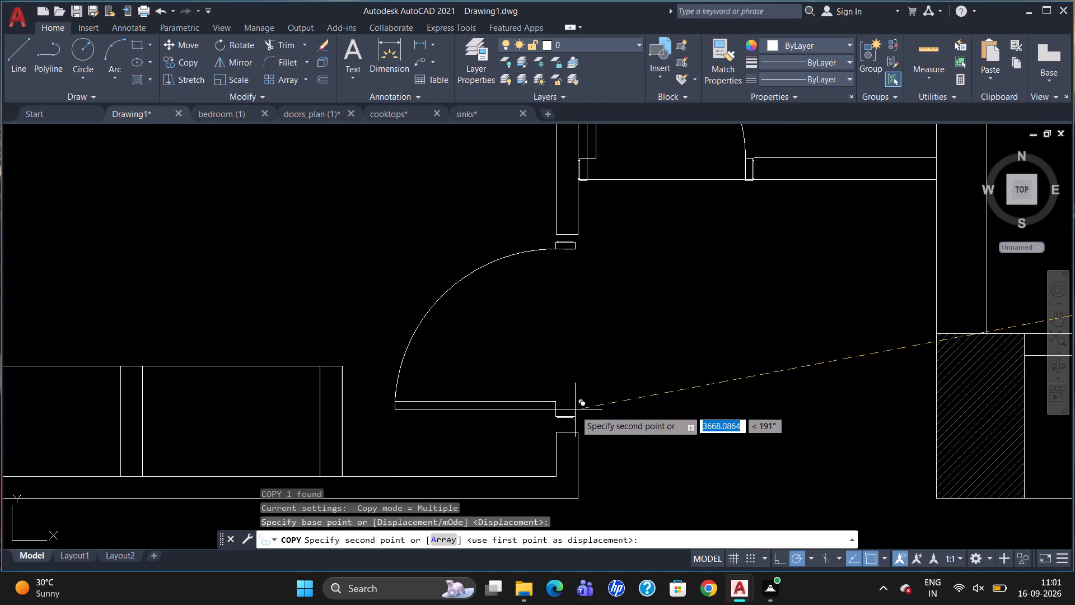
scroll(575, 410, up, 2)
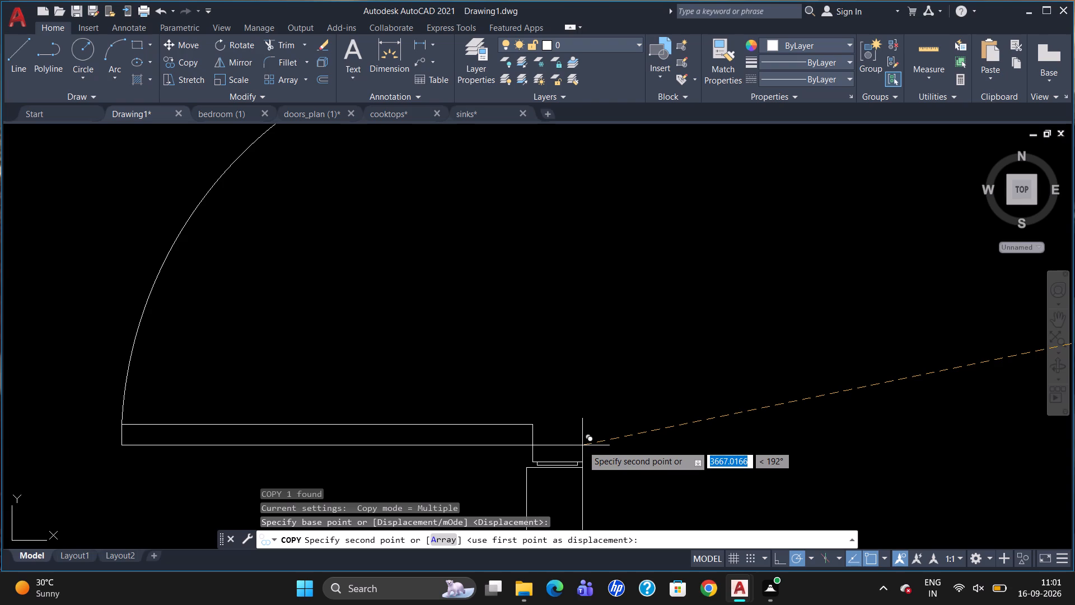
click(582, 445)
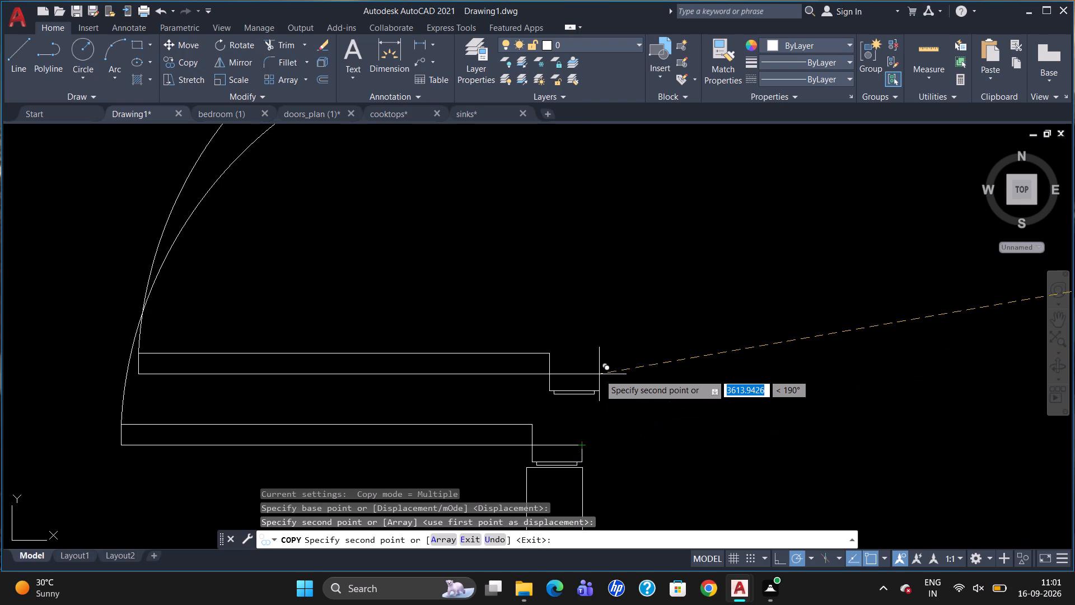
key(Escape)
Scale the copied bedroom door up about its lower jamb corner so it fills the opening to the wall above.
scroll(558, 348, down, 3)
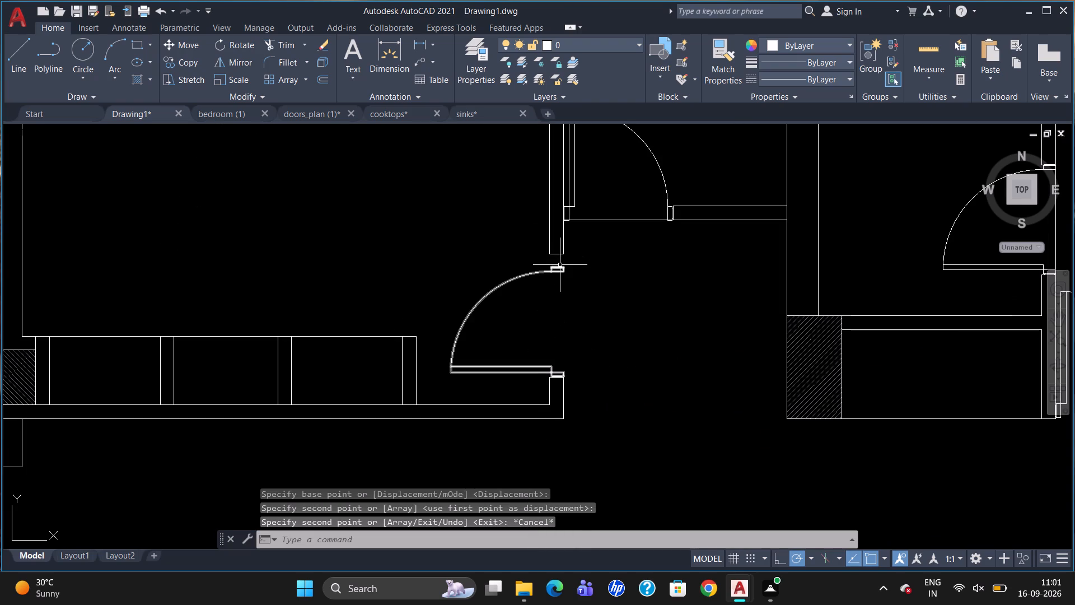
click(560, 266)
text(SC)
key(Return)
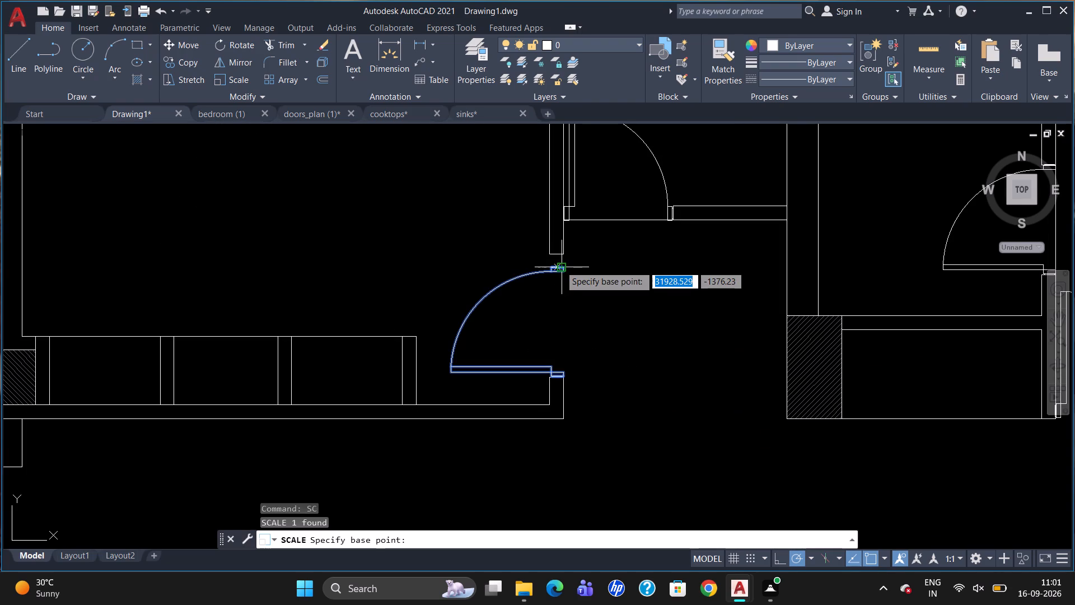
click(567, 374)
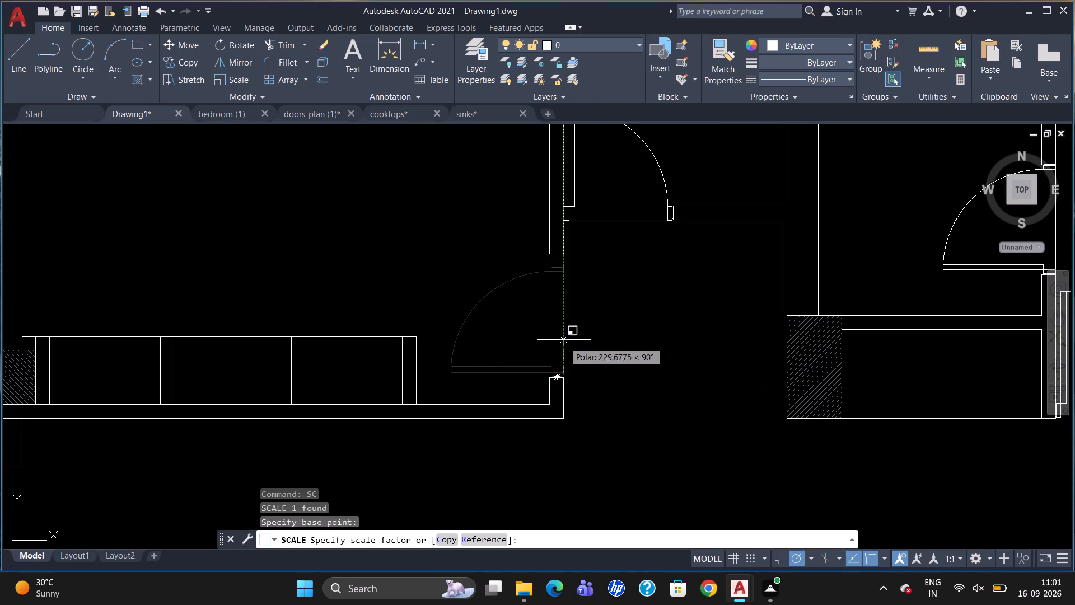
click(563, 312)
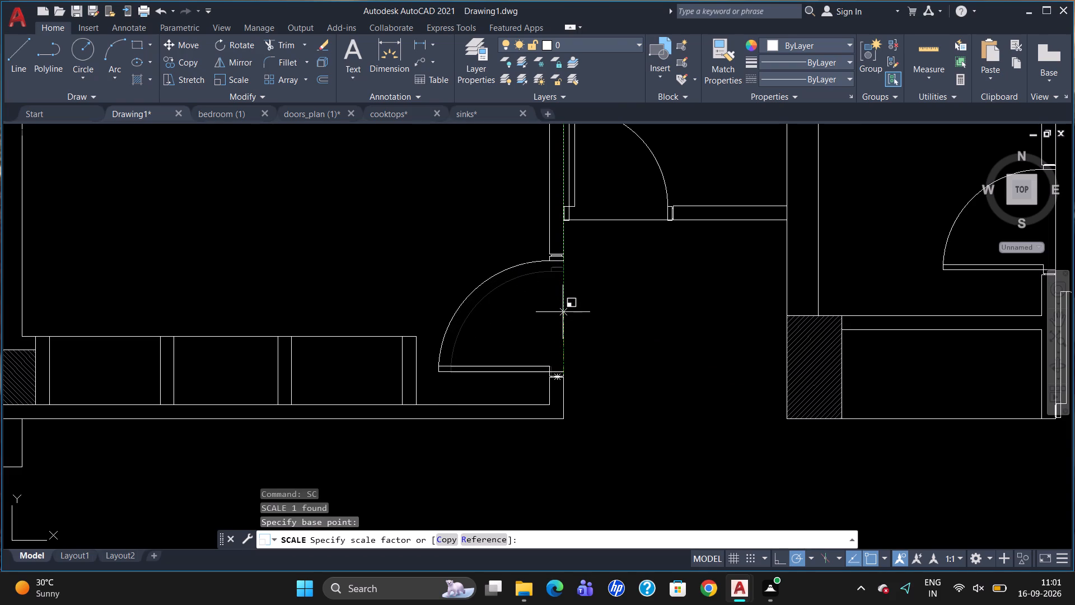
Rotate the spare door outside the plan 90° clockwise about its hinge end.
scroll(596, 292, down, 1)
scroll(538, 214, down, 2)
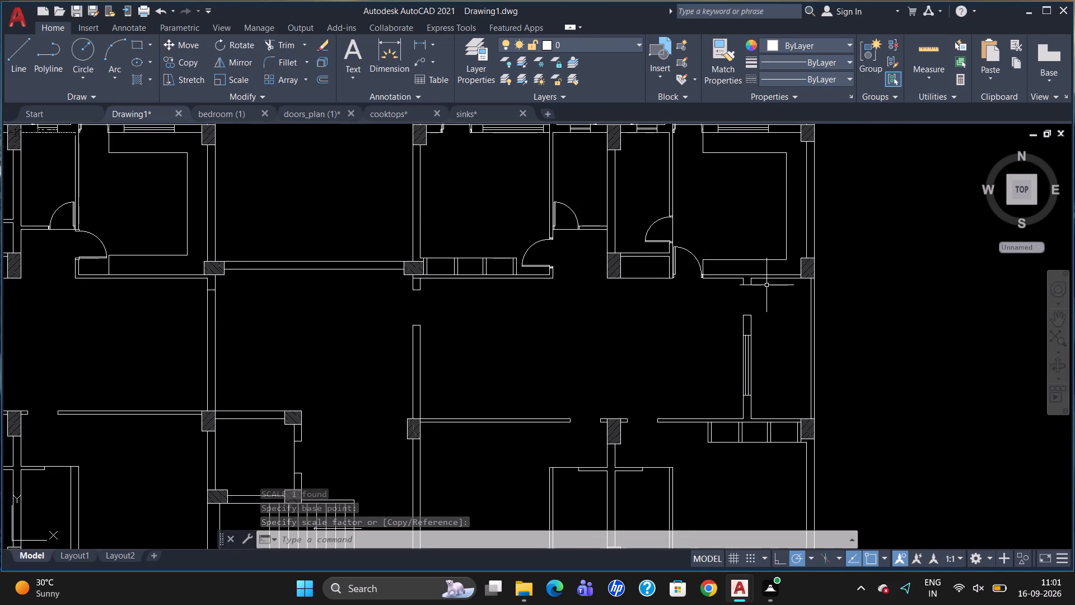
scroll(702, 272, down, 1)
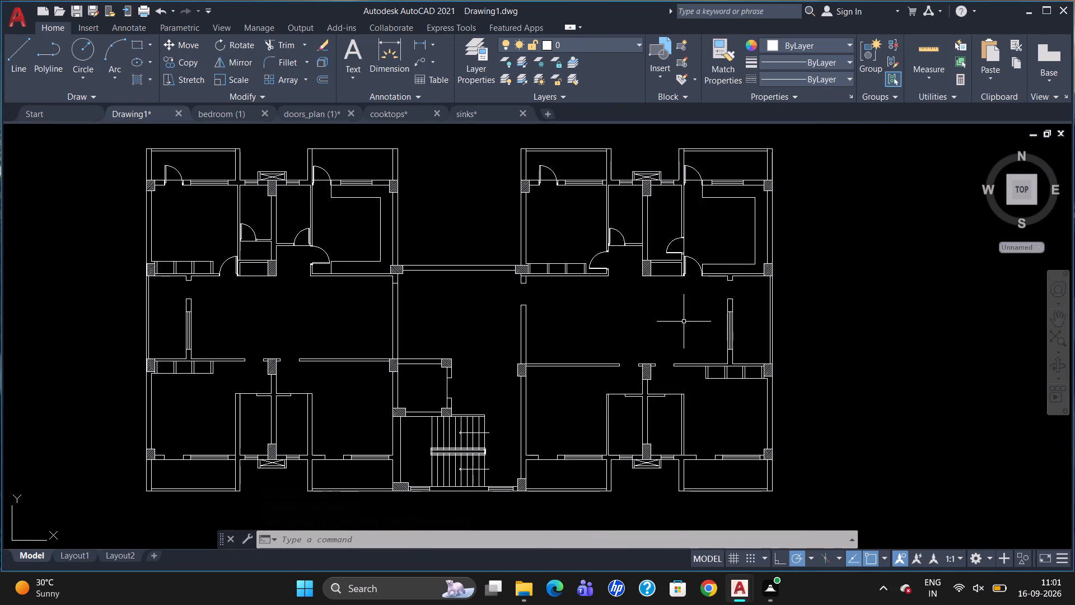
scroll(704, 250, down, 1)
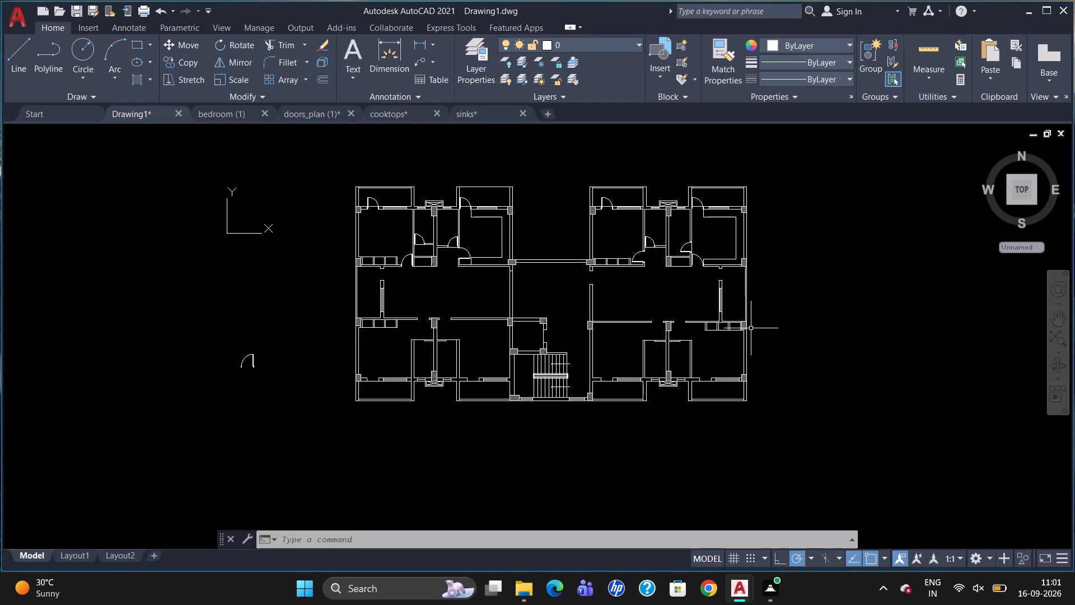
click(254, 361)
text(RO)
key(Return)
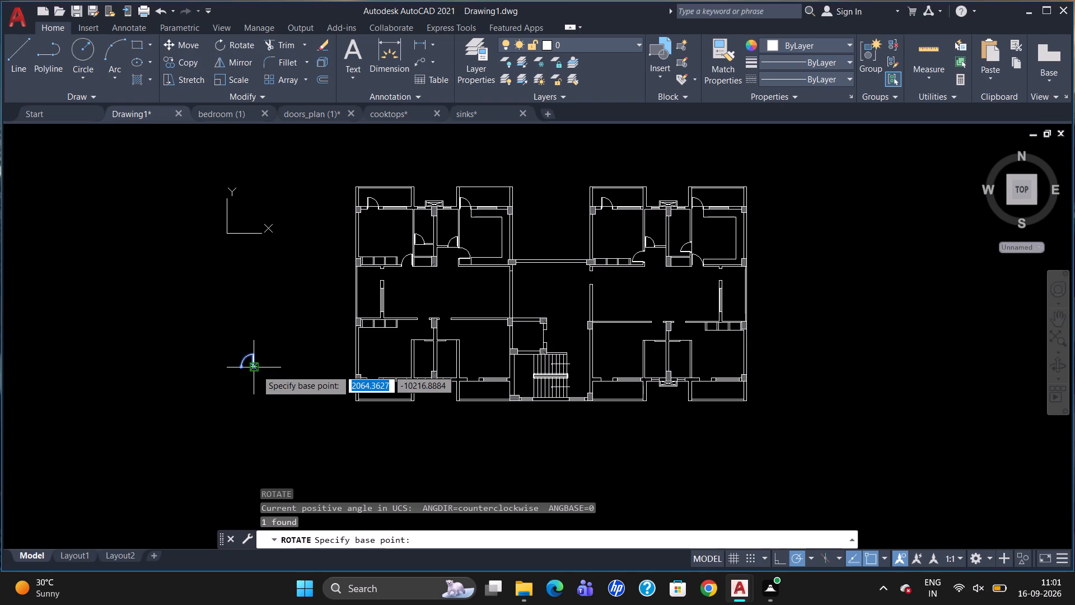
click(257, 369)
click(249, 420)
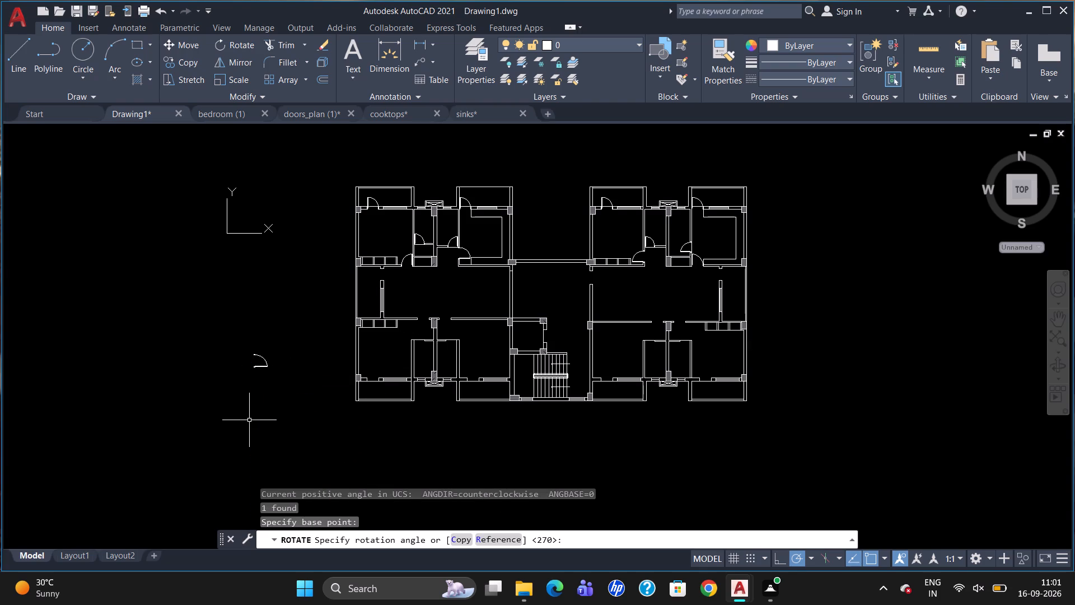
Move the spare door from outside the plan onto the lower wall end of the right-hand flat's opening above the partition window.
click(261, 366)
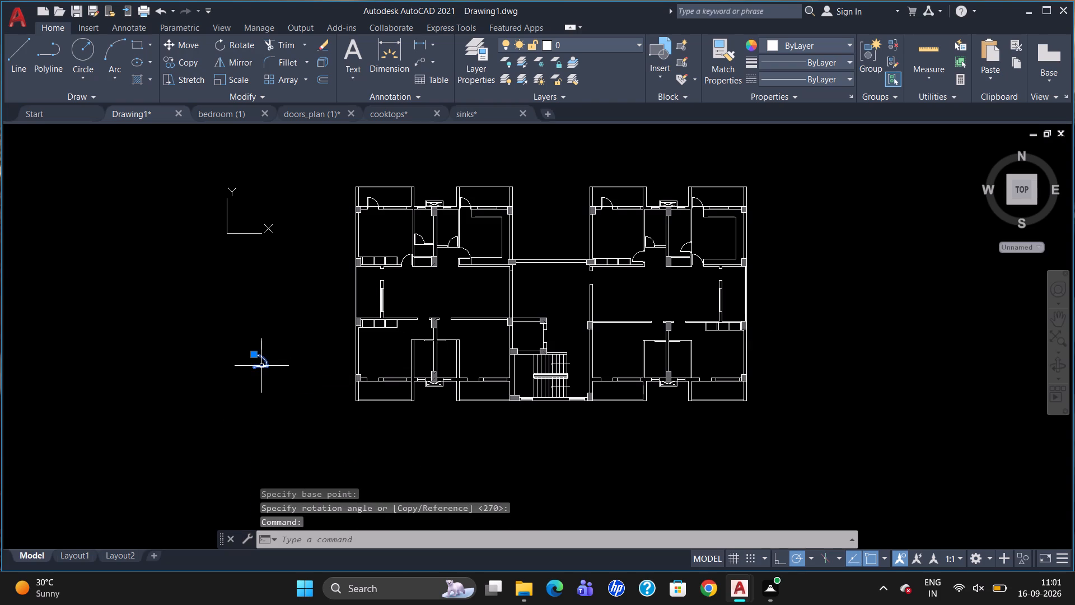
key(m)
key(Return)
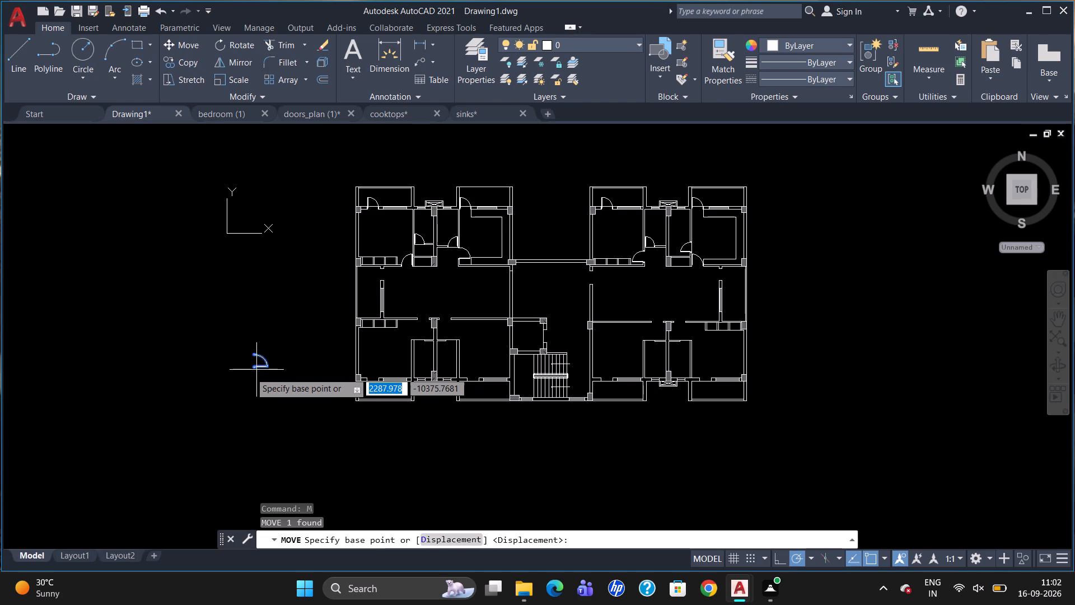
click(253, 362)
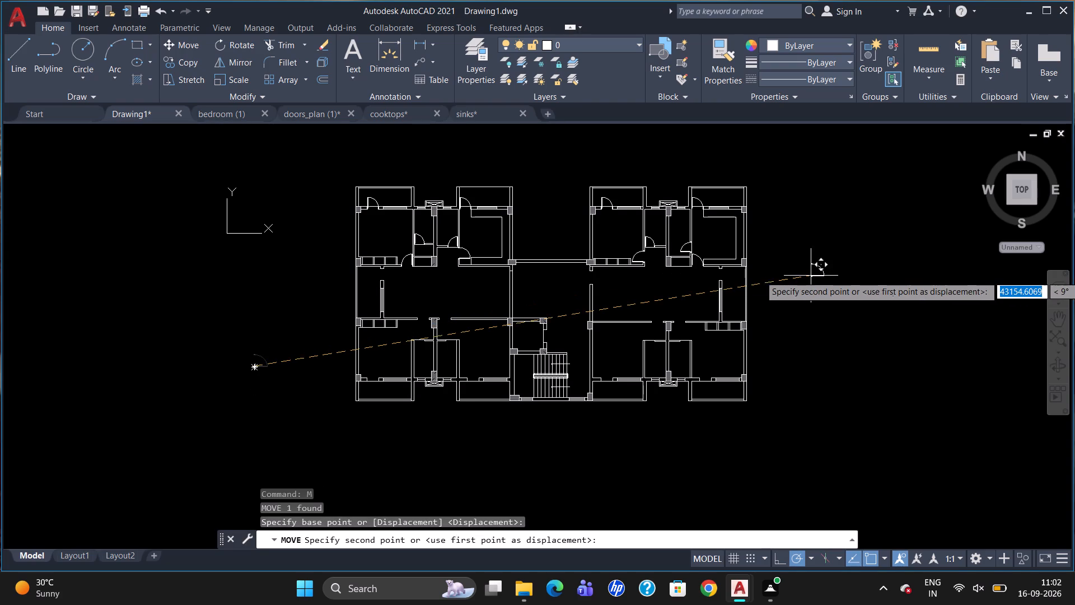
scroll(806, 276, up, 4)
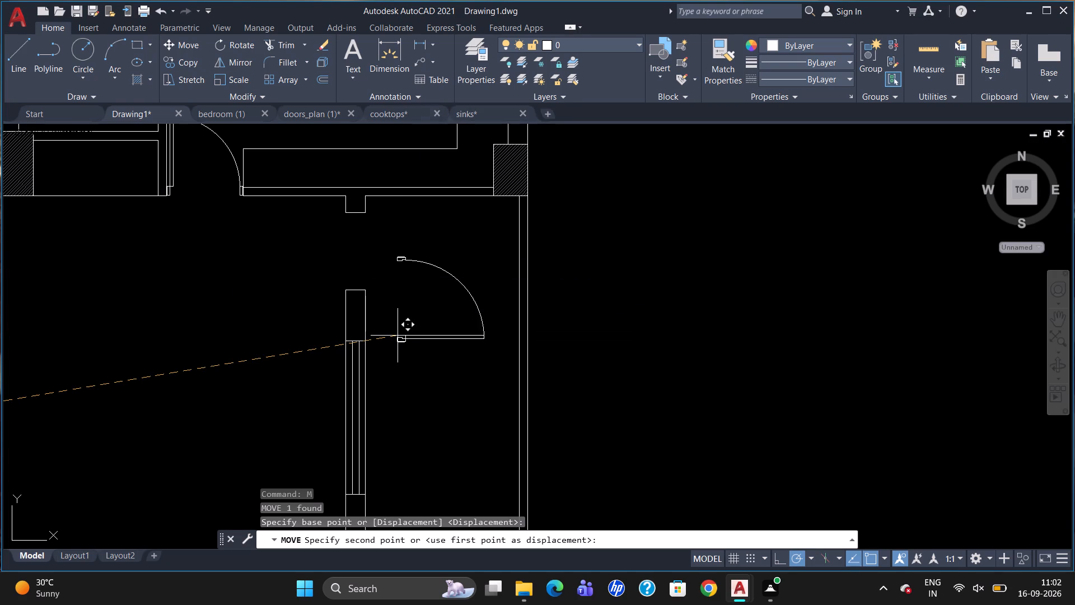
scroll(349, 287, up, 4)
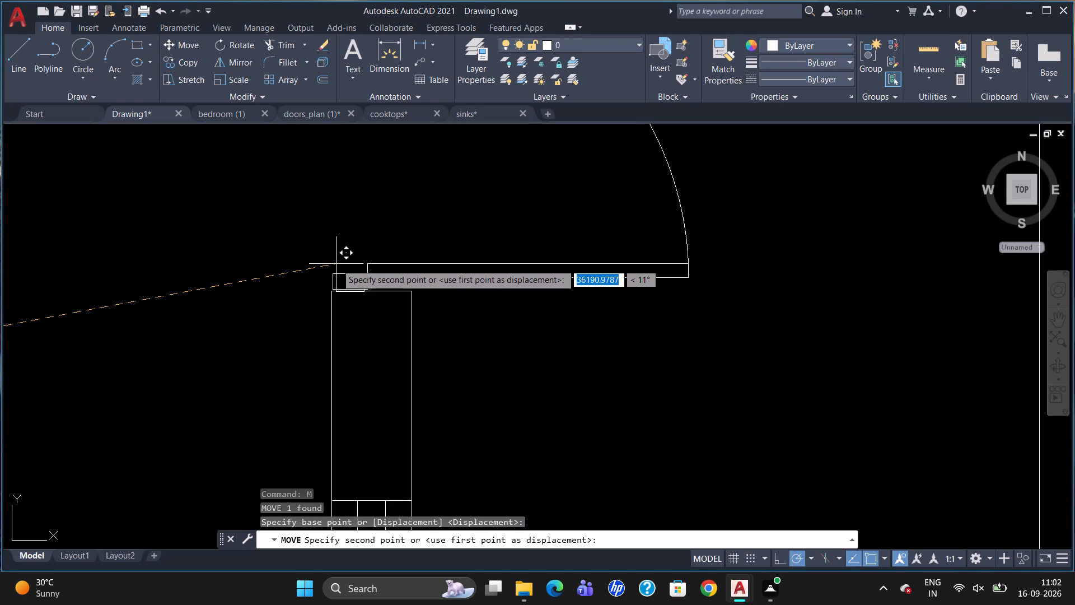
scroll(339, 261, up, 3)
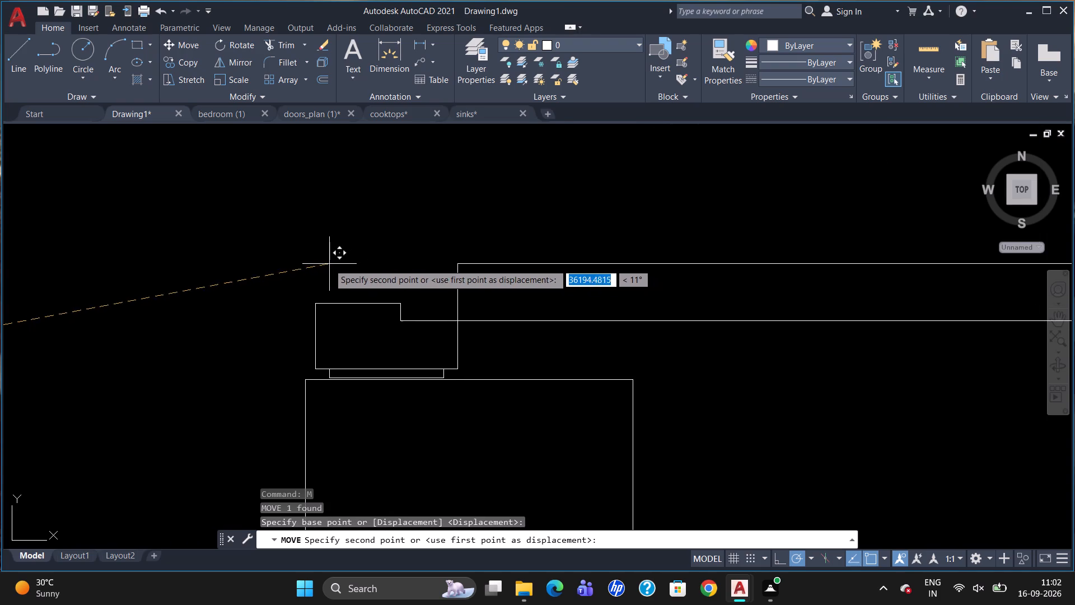
click(321, 265)
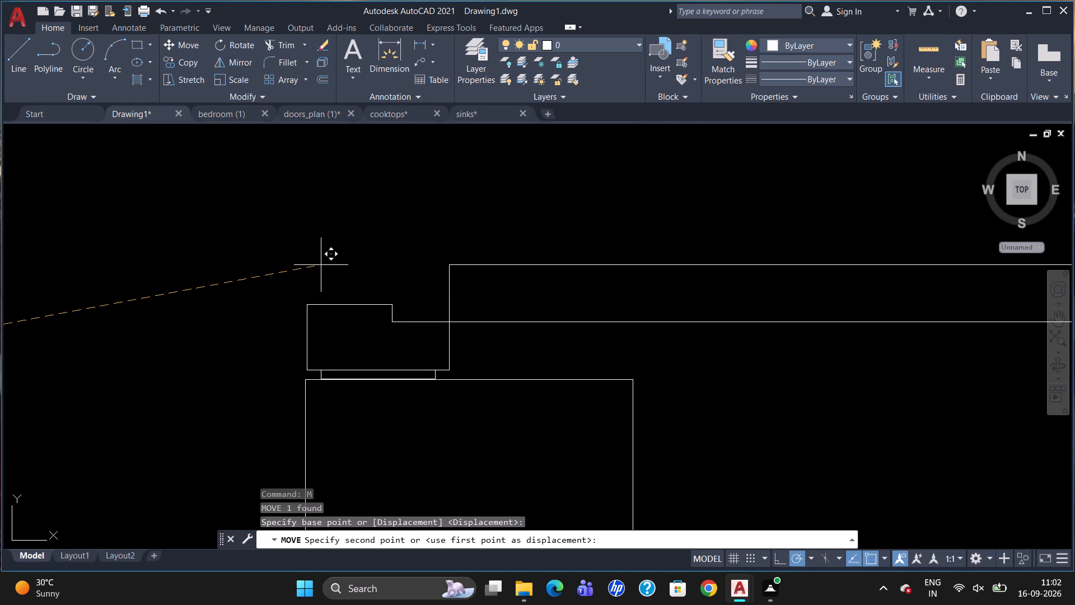
Scale the moved door down about its lower jamb corner so it fits the opening beneath the upper wall stub.
scroll(388, 299, down, 7)
click(413, 314)
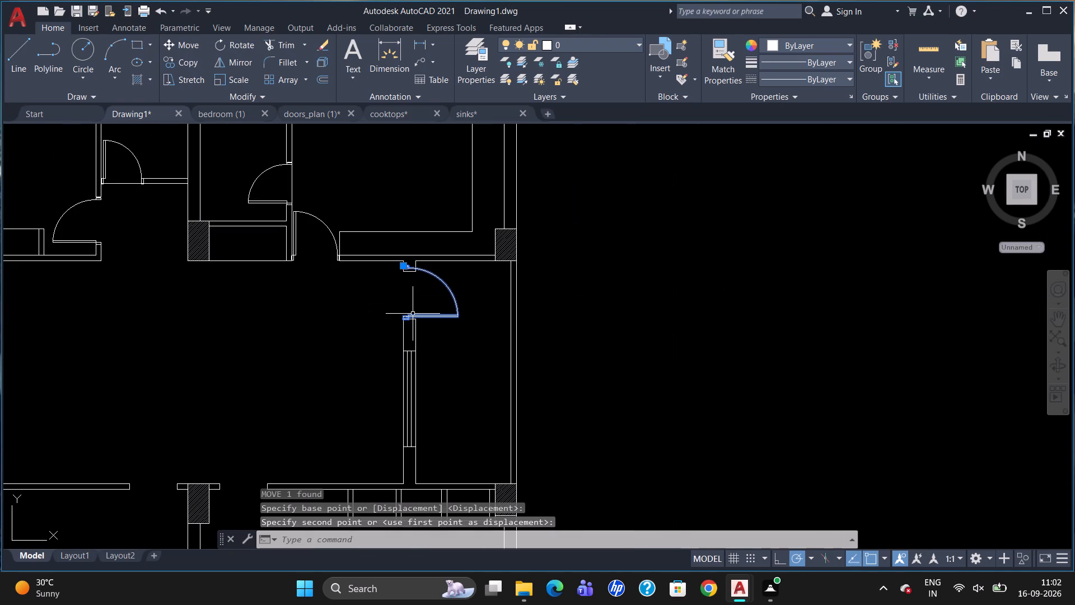
text(SC)
key(Return)
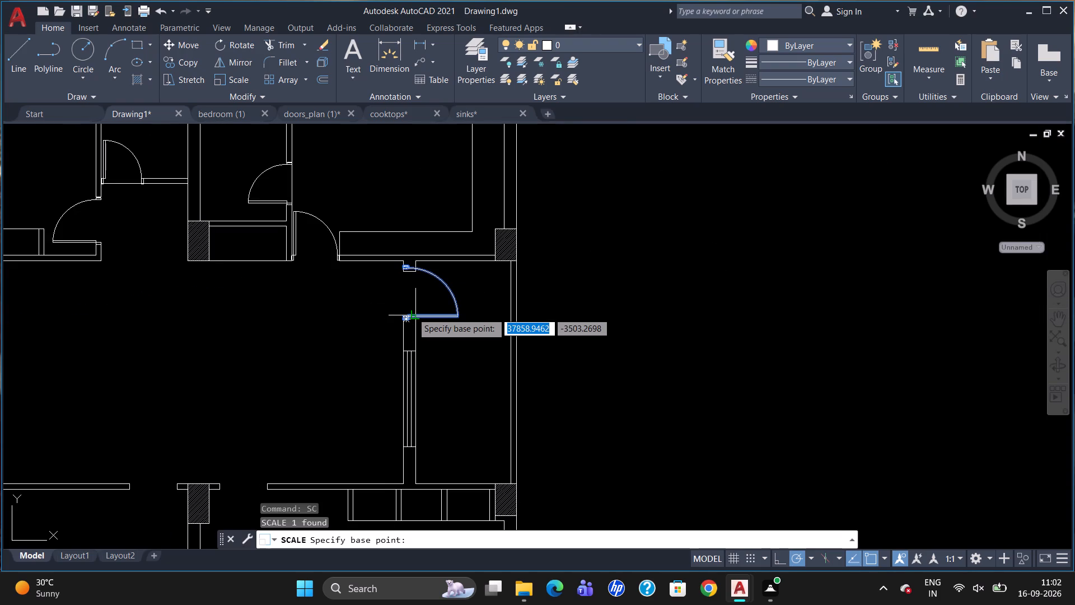
scroll(413, 311, up, 3)
click(368, 346)
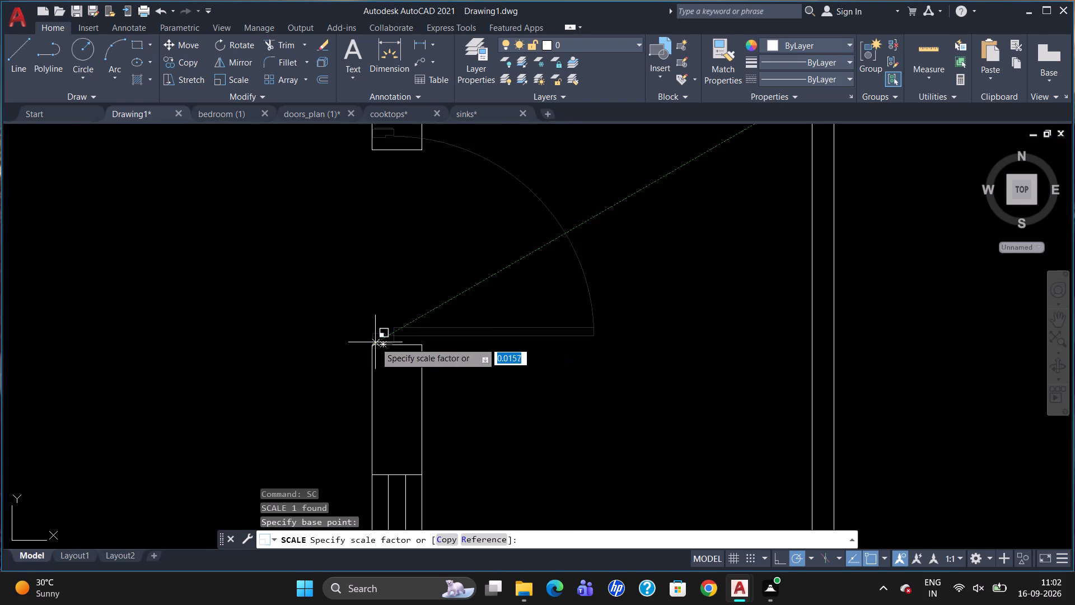
click(421, 258)
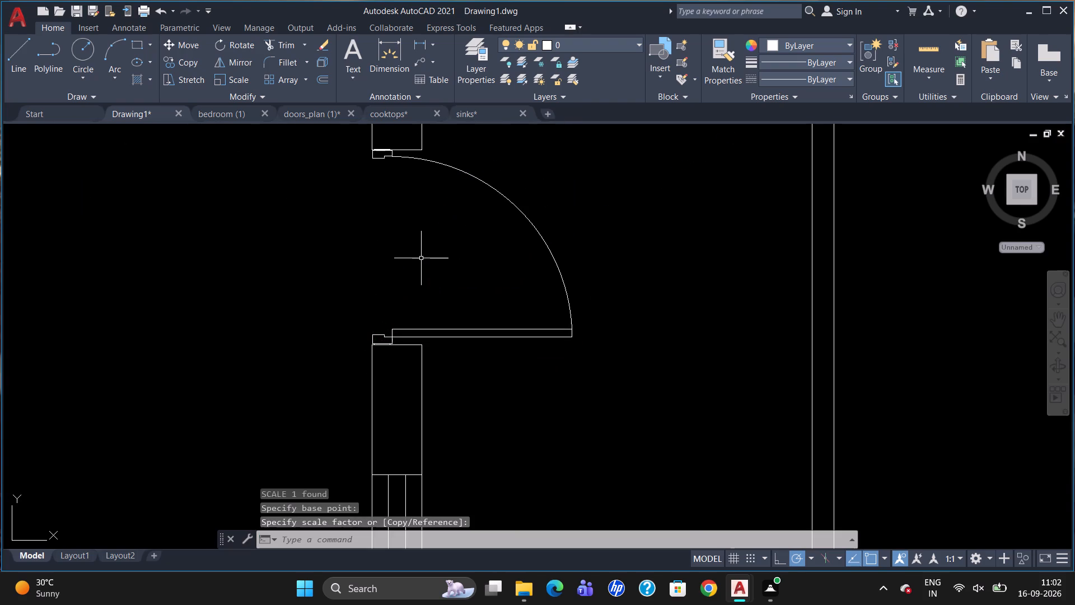
Copy the left-hand flat's wardrobe bedroom door into the open hall of the right-hand flat.
scroll(638, 292, down, 3)
scroll(733, 207, down, 1)
scroll(778, 246, down, 2)
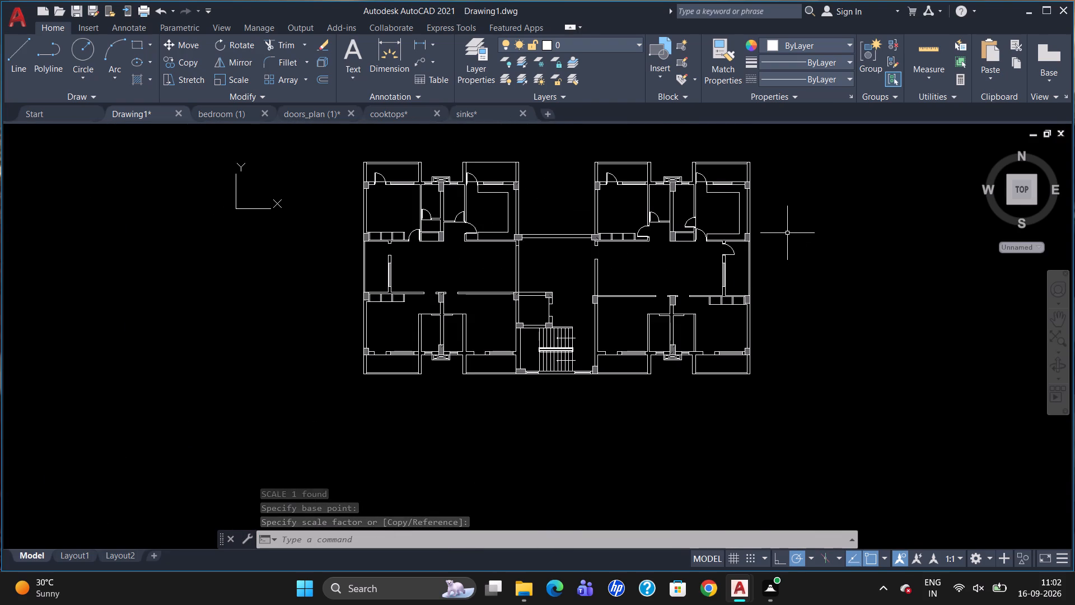
scroll(786, 235, down, 1)
scroll(802, 257, up, 2)
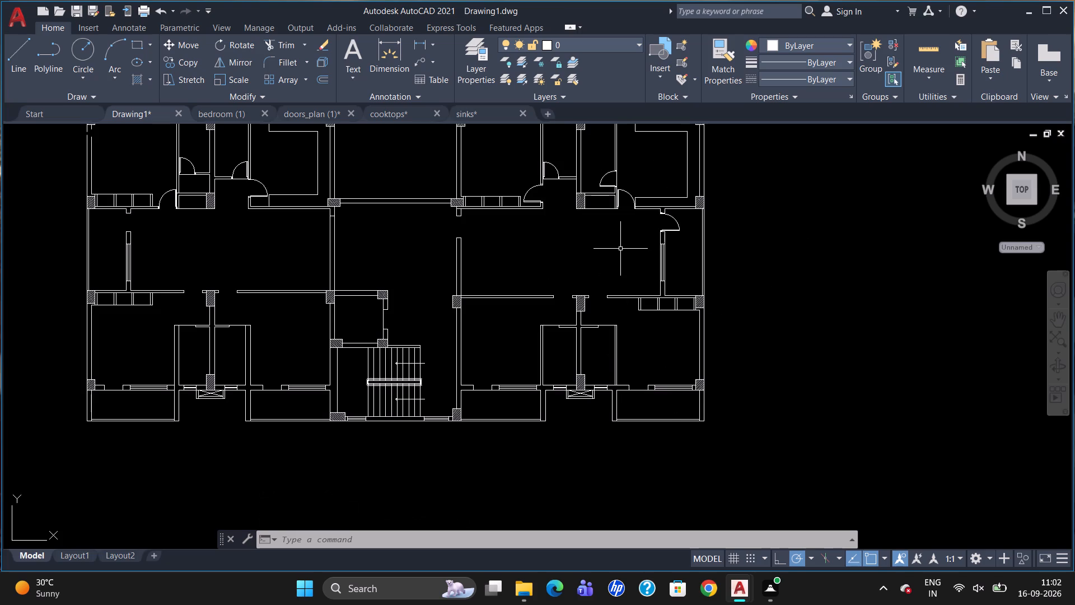
scroll(637, 284, down, 1)
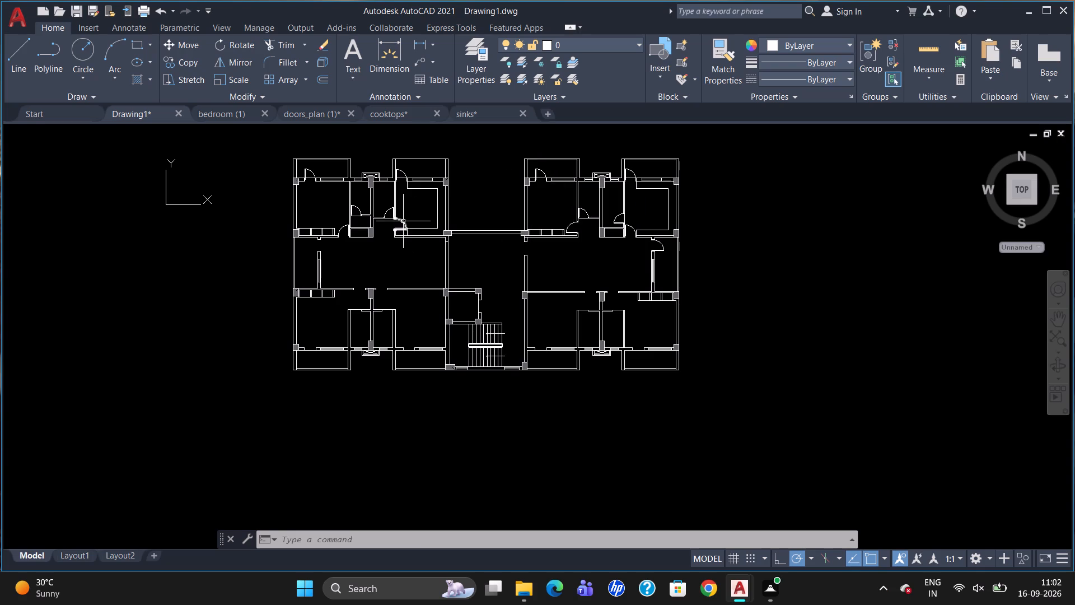
scroll(349, 234, up, 2)
click(348, 232)
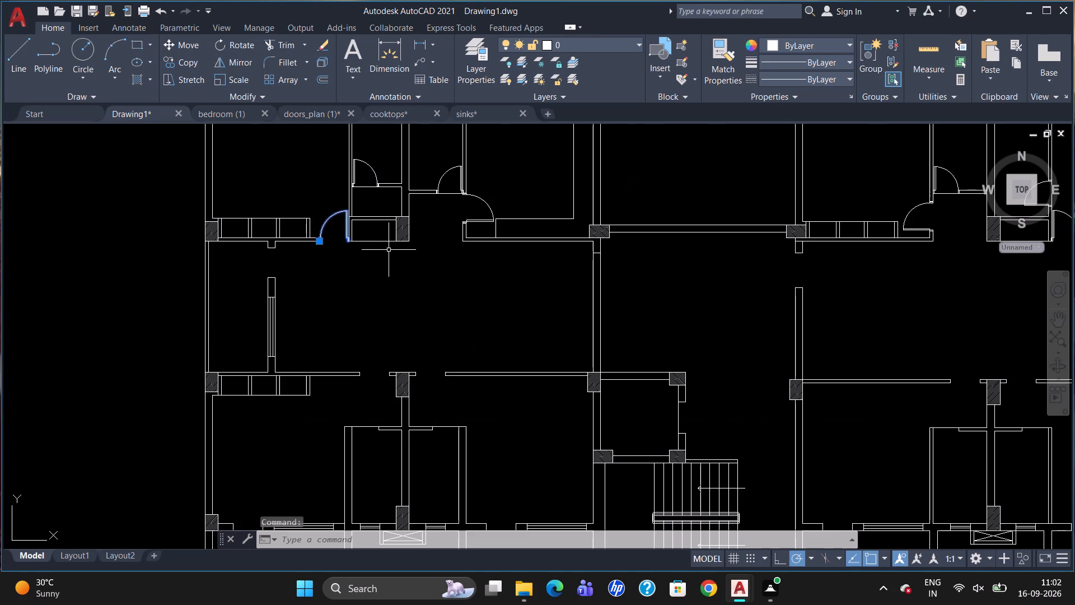
text(CO)
key(Return)
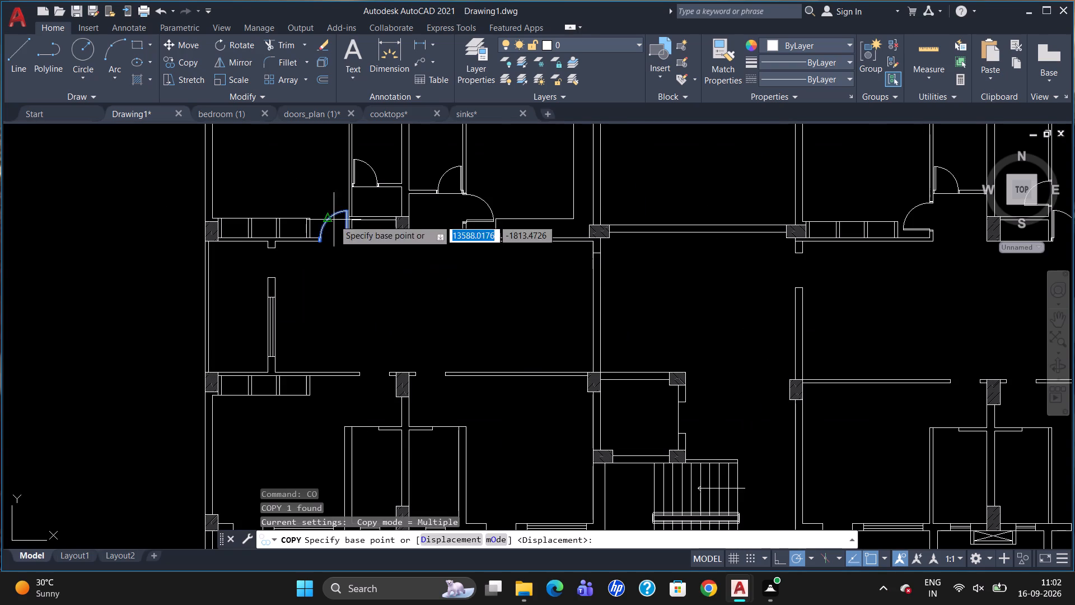
drag(333, 231, 343, 238)
scroll(388, 248, down, 2)
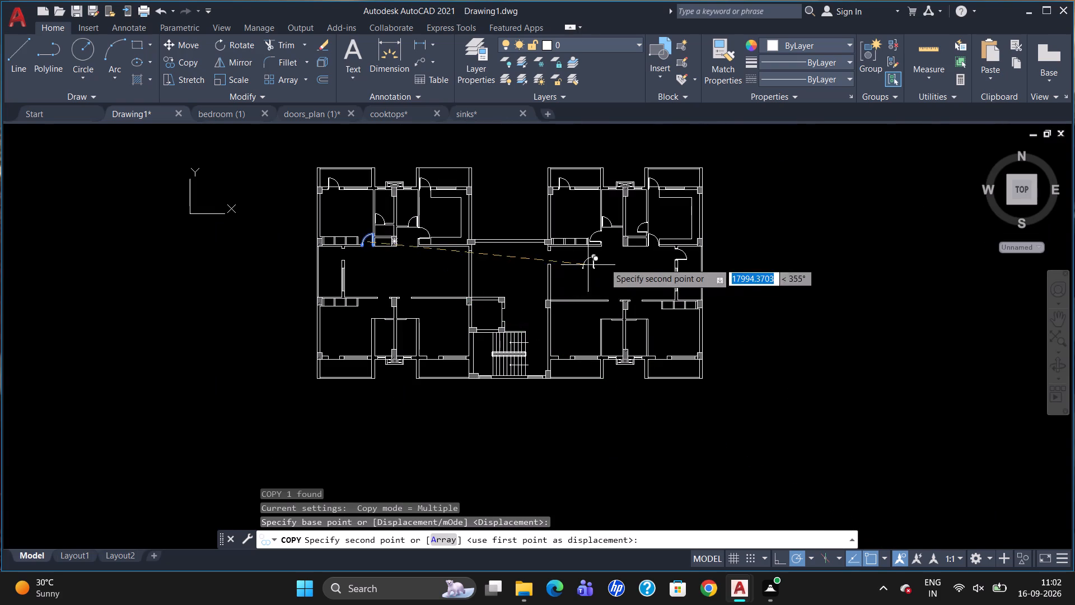
scroll(627, 271, up, 3)
click(554, 271)
key(Escape)
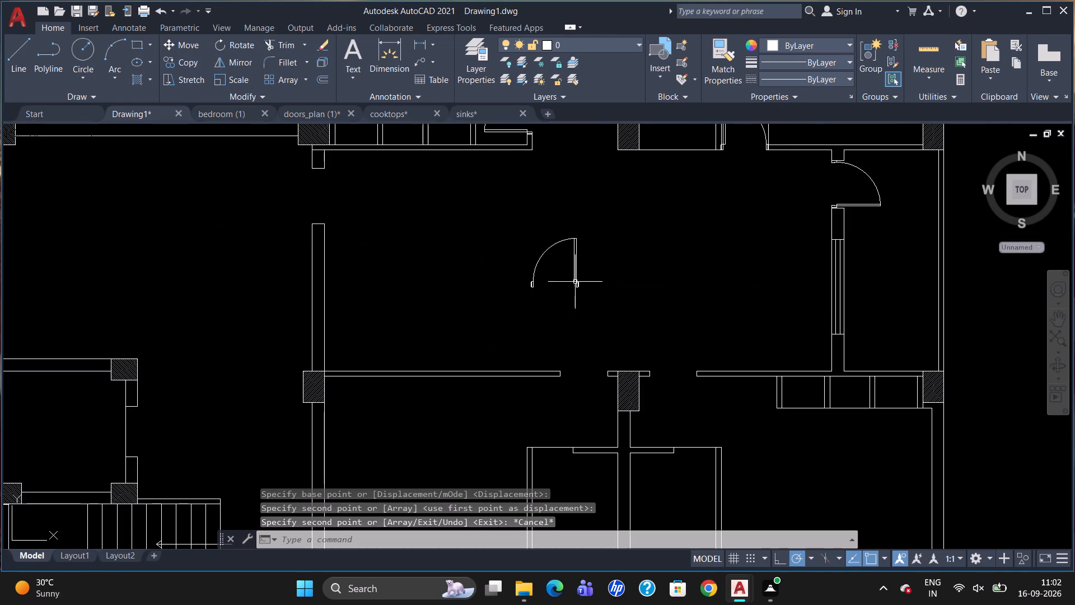
Rotate the copied door in the right-hand hall 180° about the free end of its leaf.
click(576, 276)
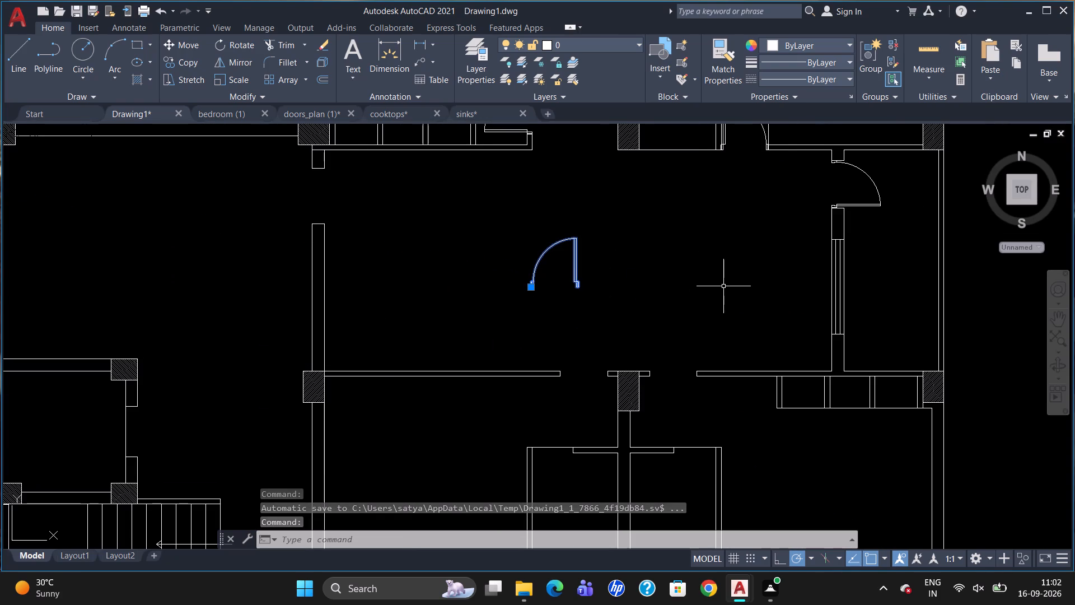
text(RO)
key(Return)
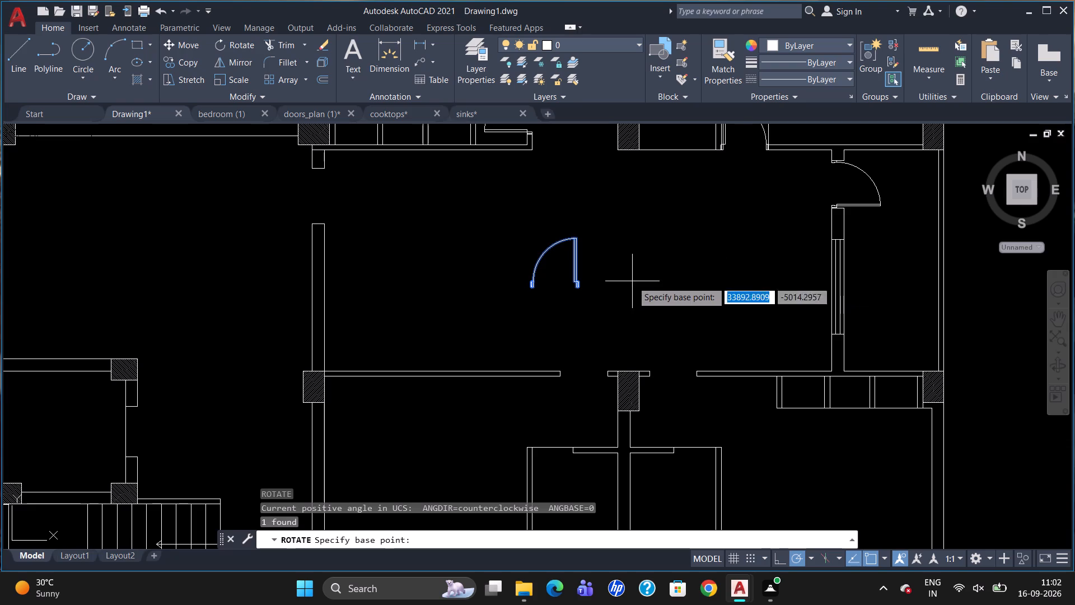
click(575, 238)
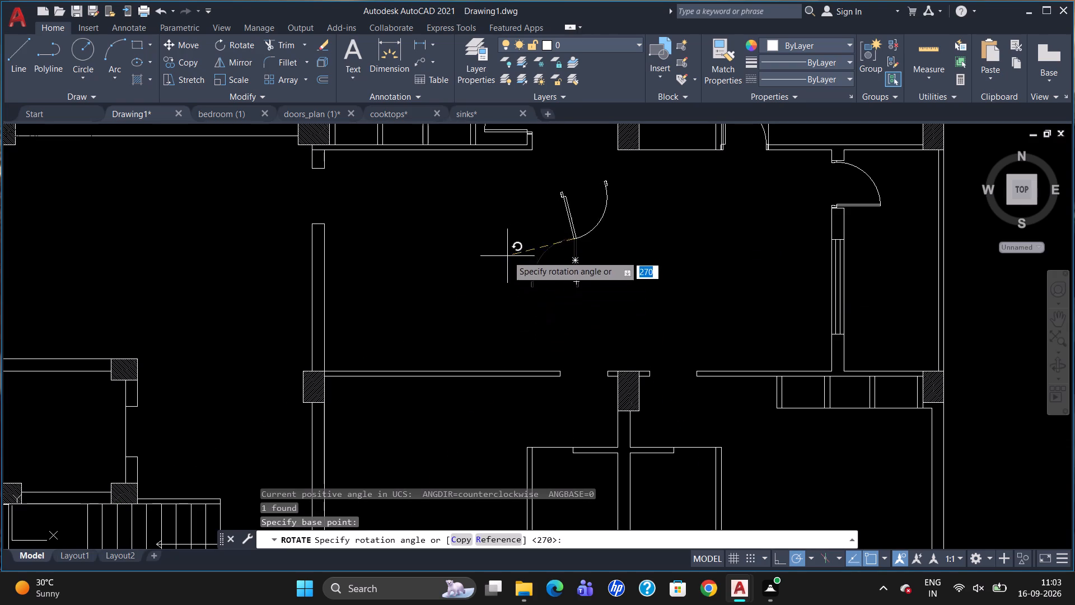
click(507, 242)
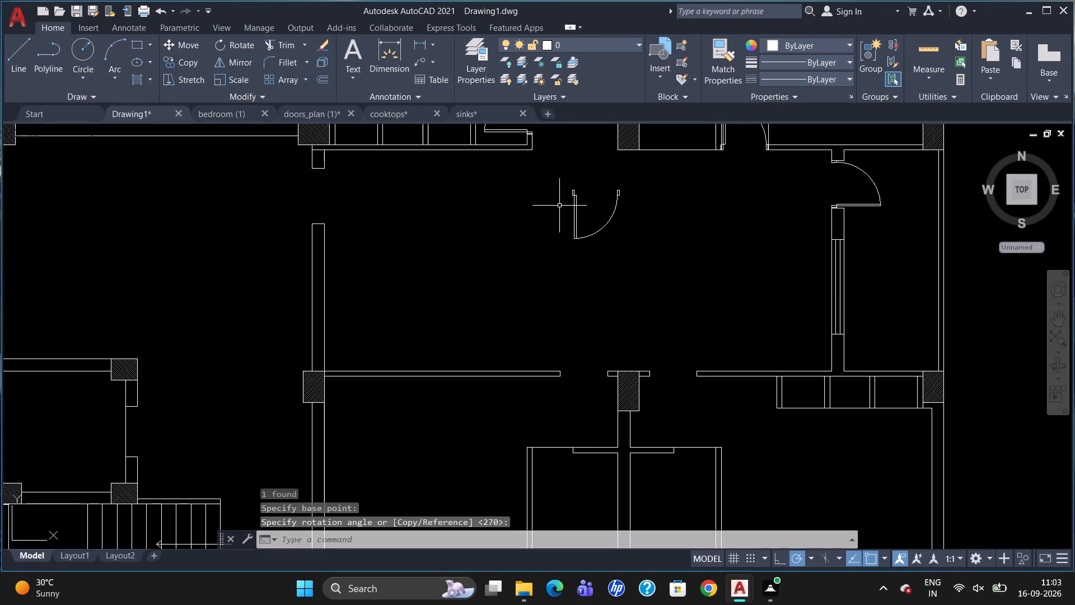
Move the rotated door into the right-hand flat's lower-right bedroom opening, its hinge jamb against the wall stub beside the central column.
click(575, 193)
key(m)
key(Return)
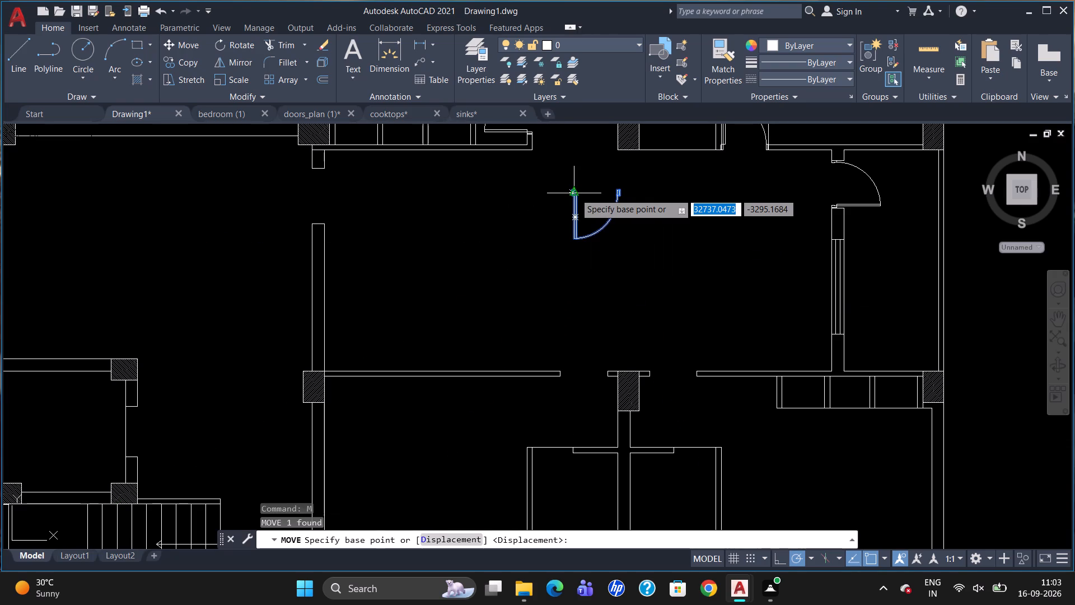
click(572, 182)
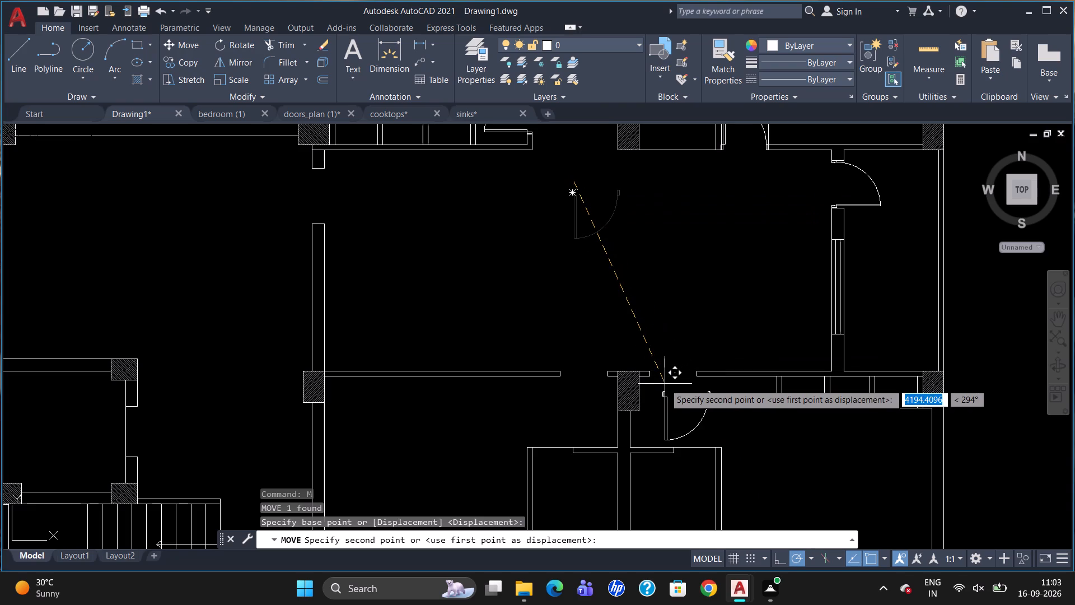
scroll(662, 373, up, 4)
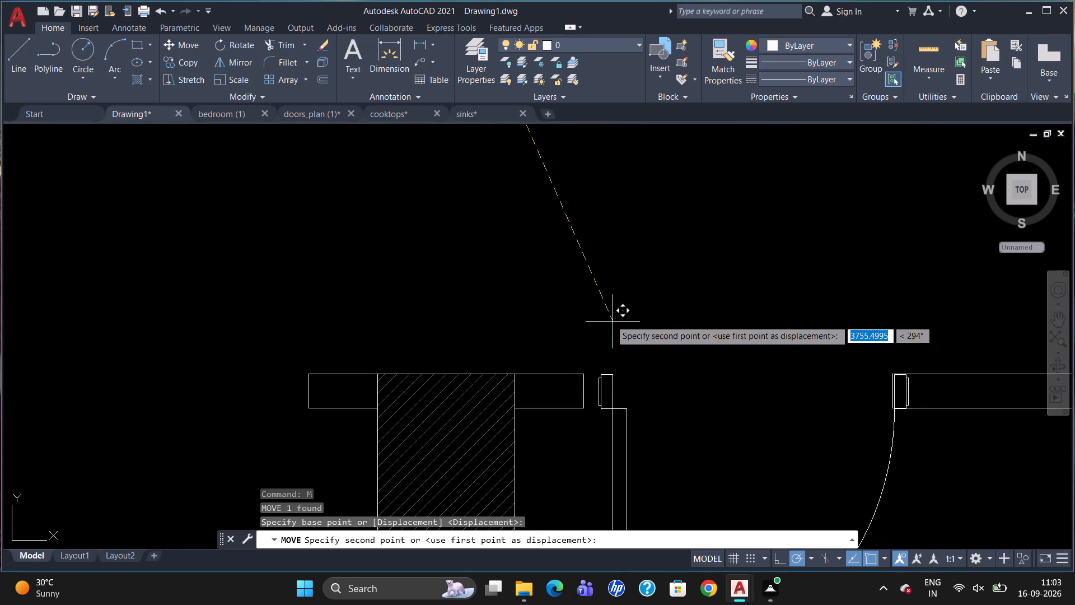
click(599, 319)
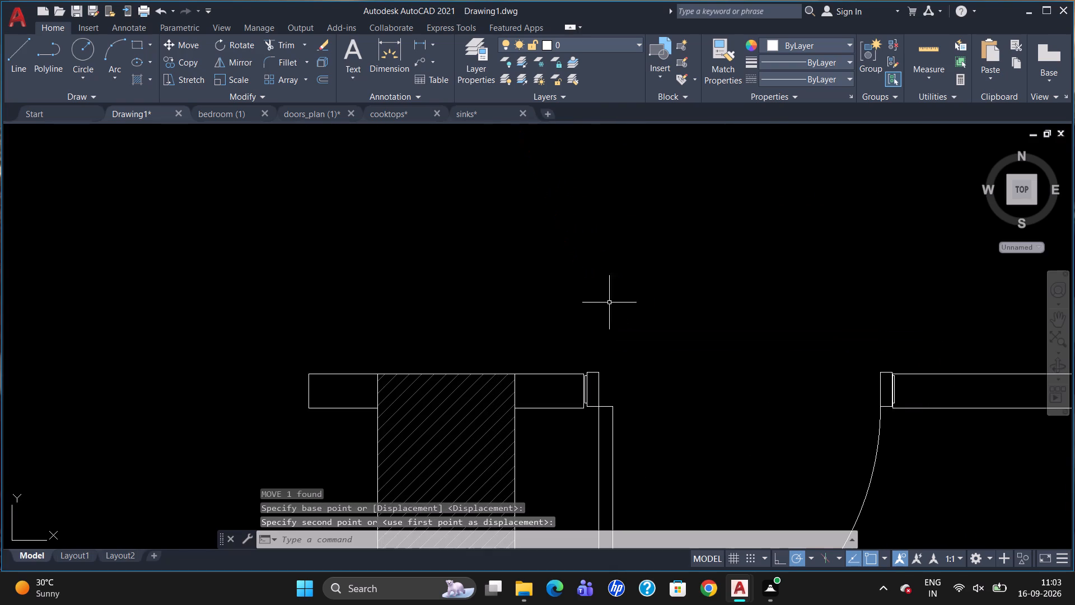
Copy the left-hand flat's upper-left balcony door into the open hall of the right-hand flat.
scroll(636, 269, down, 2)
scroll(688, 334, down, 2)
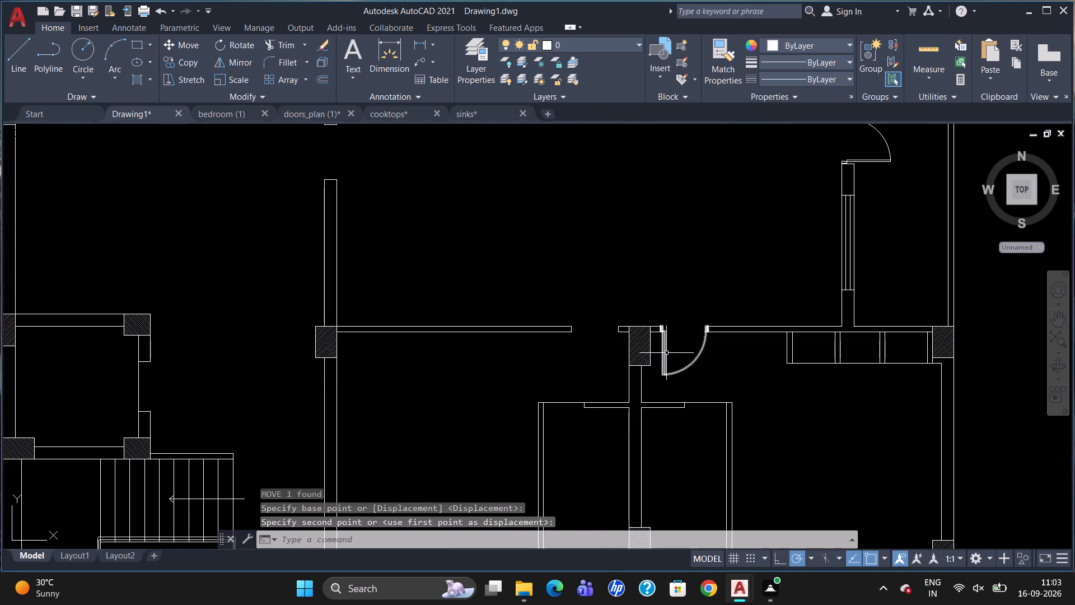
scroll(681, 373, down, 2)
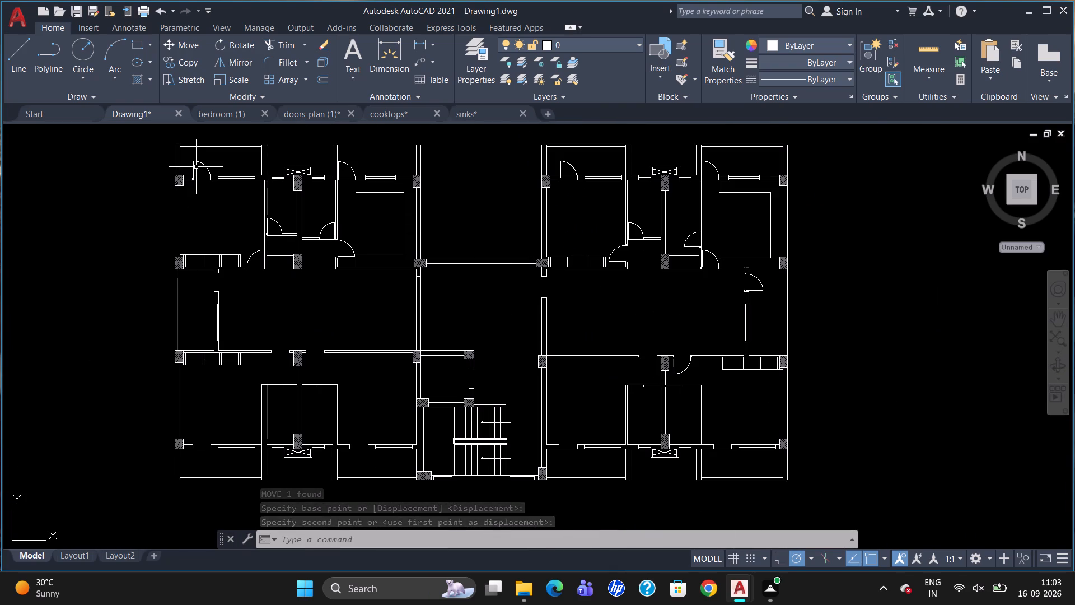
click(193, 167)
text(CO)
key(Return)
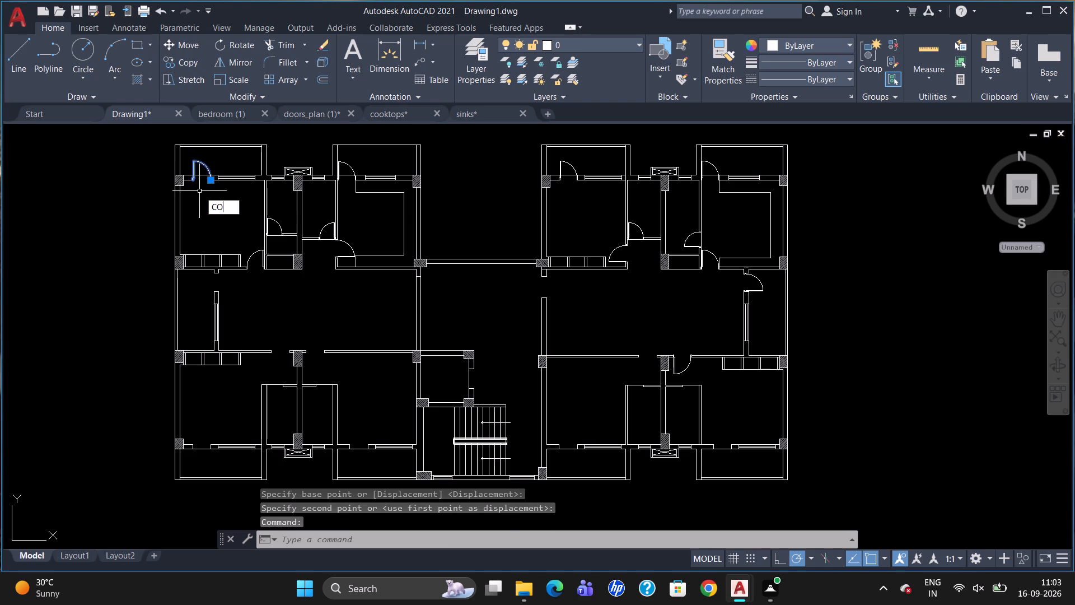
click(193, 164)
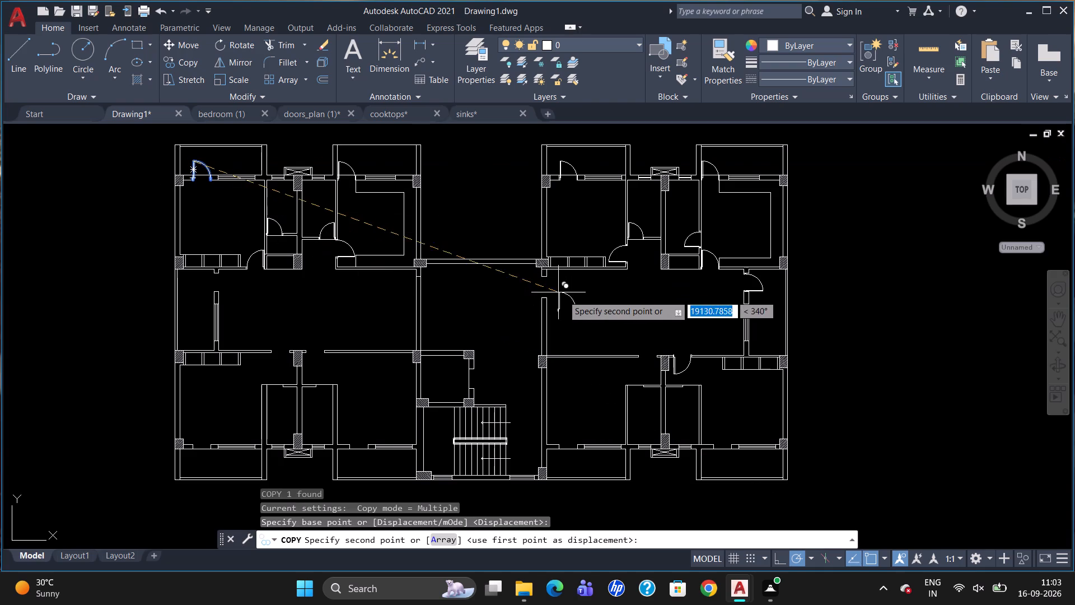
click(591, 295)
key(Escape)
Rotate the copied balcony door 180° about the free end of its leaf.
click(591, 295)
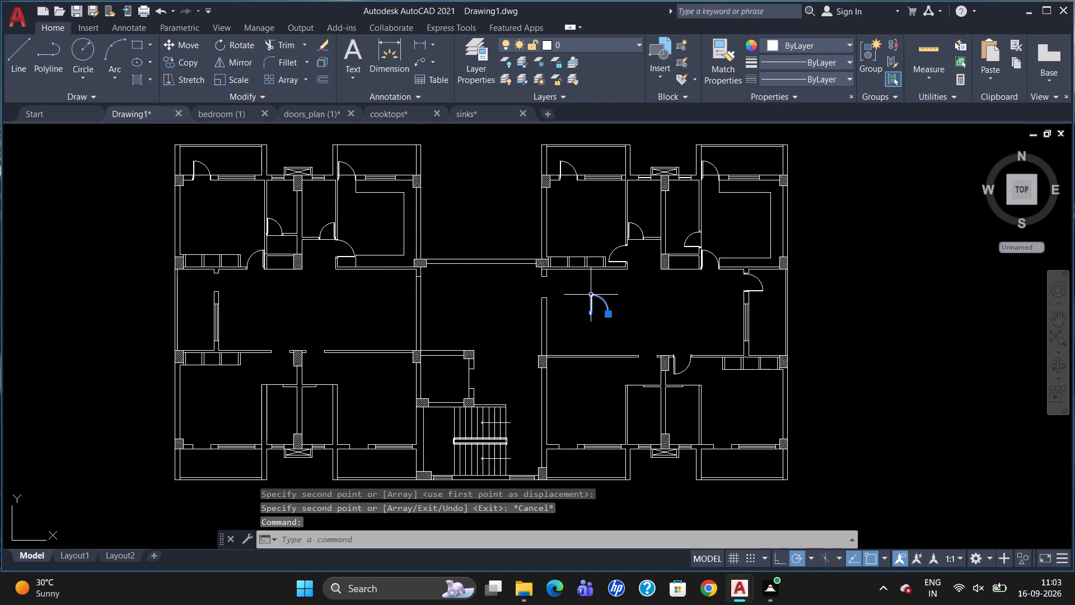
text(RO)
key(Return)
click(590, 295)
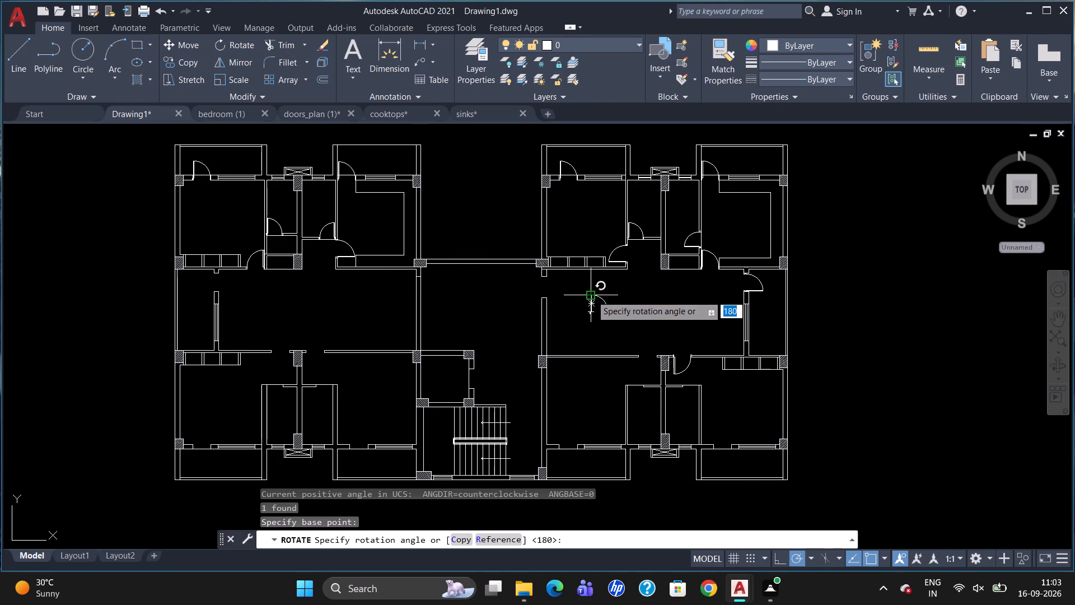
click(503, 302)
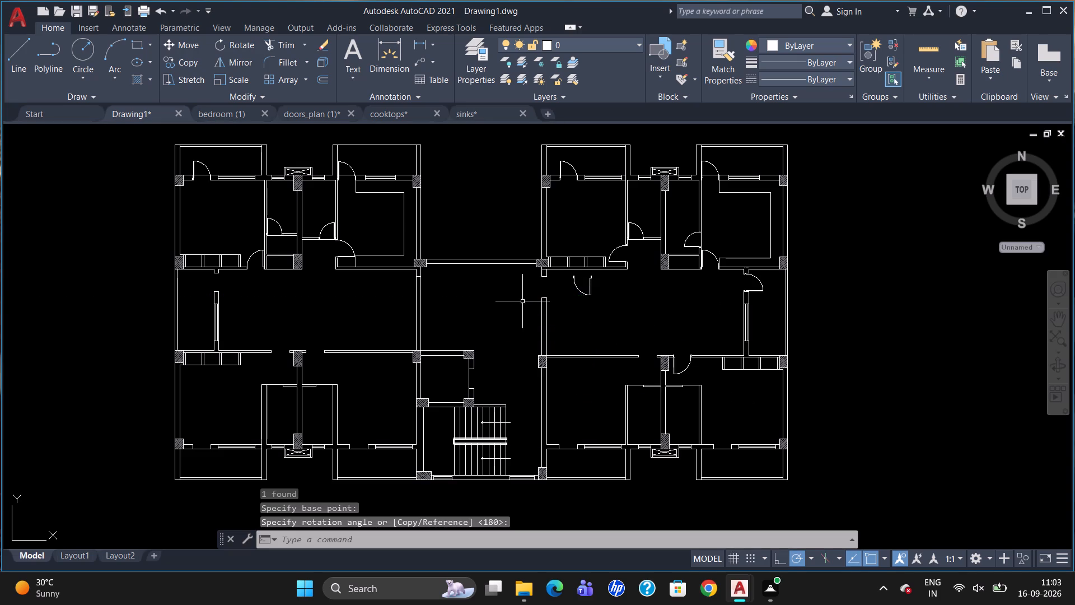
Move the rotated balcony door into the right-hand flat's lower-left bedroom opening, its hinge jamb against the wall stub beside the central column.
click(591, 286)
key(m)
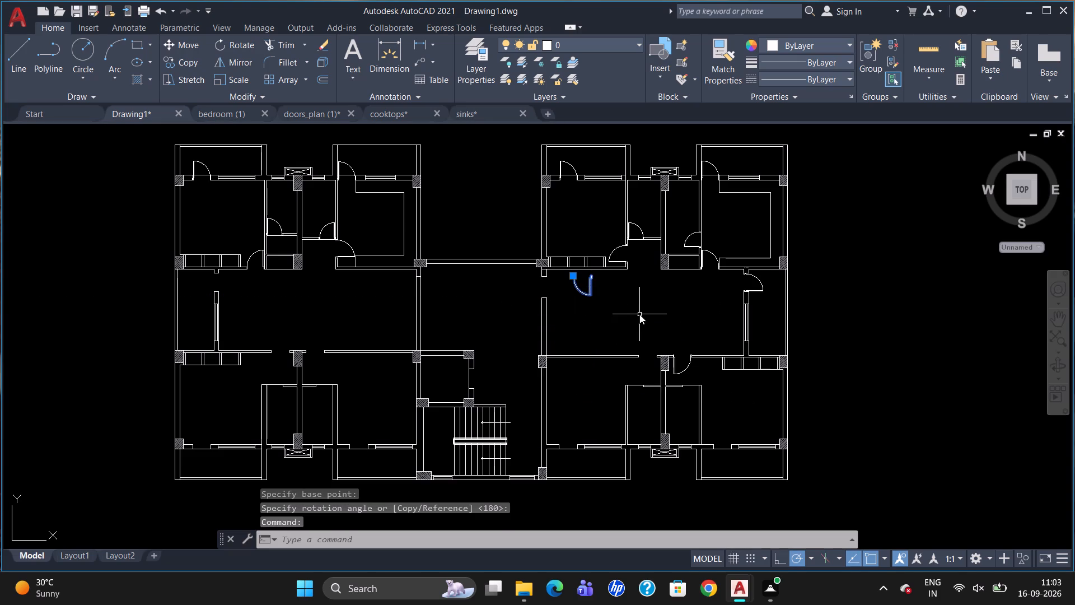
key(Return)
drag(594, 277, 596, 282)
scroll(661, 353, up, 7)
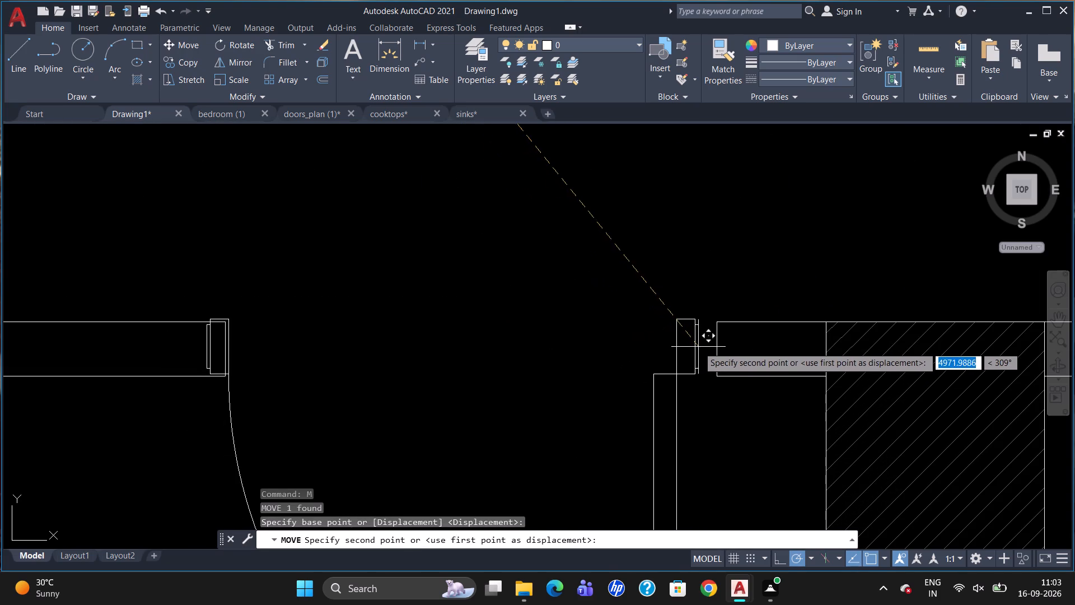
click(714, 349)
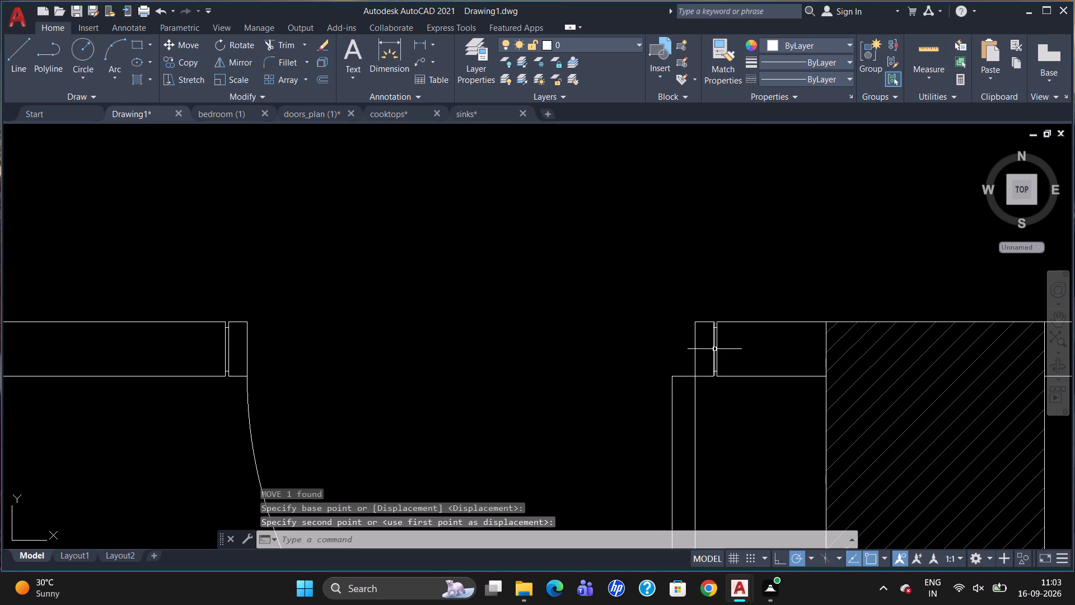
Copy the lower-left bedroom door into the opening of the right-hand flat's lower-right bathroom, its hinge jamb near the outer side wall.
scroll(669, 350, down, 4)
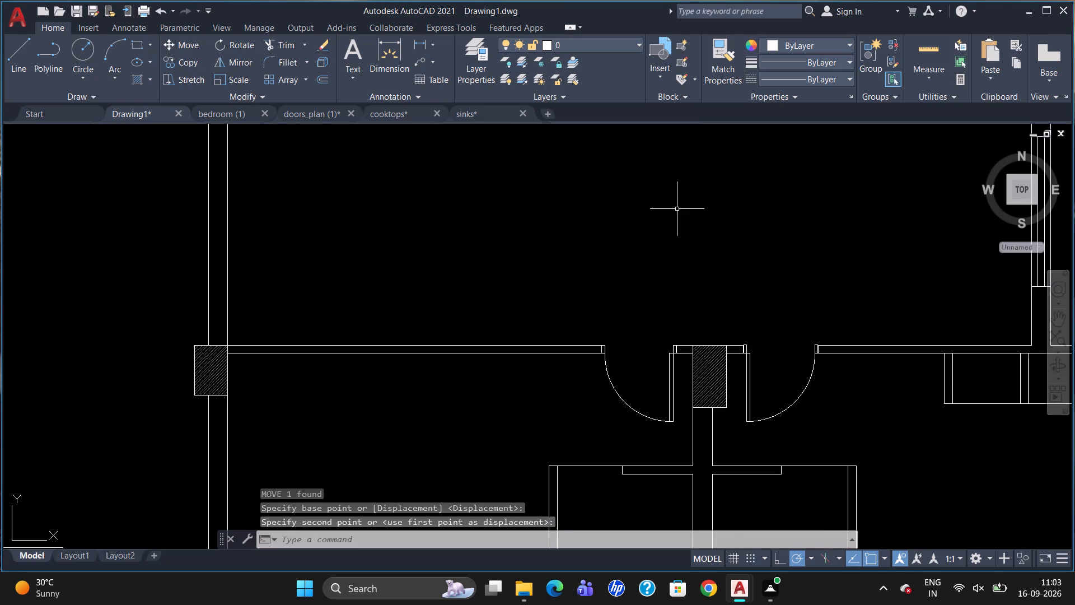
scroll(679, 207, down, 1)
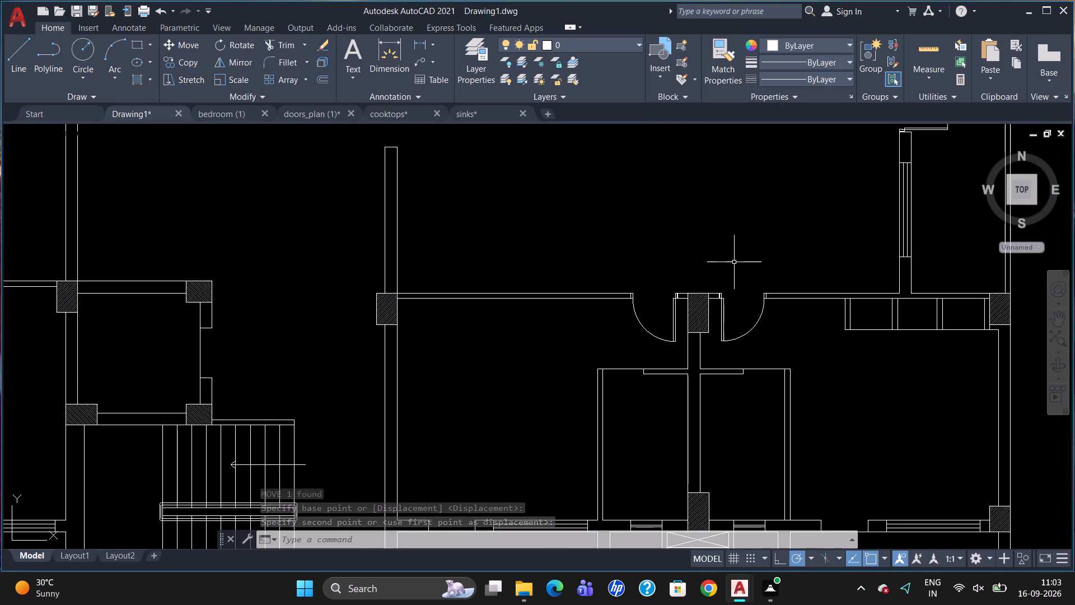
scroll(735, 257, down, 1)
click(698, 296)
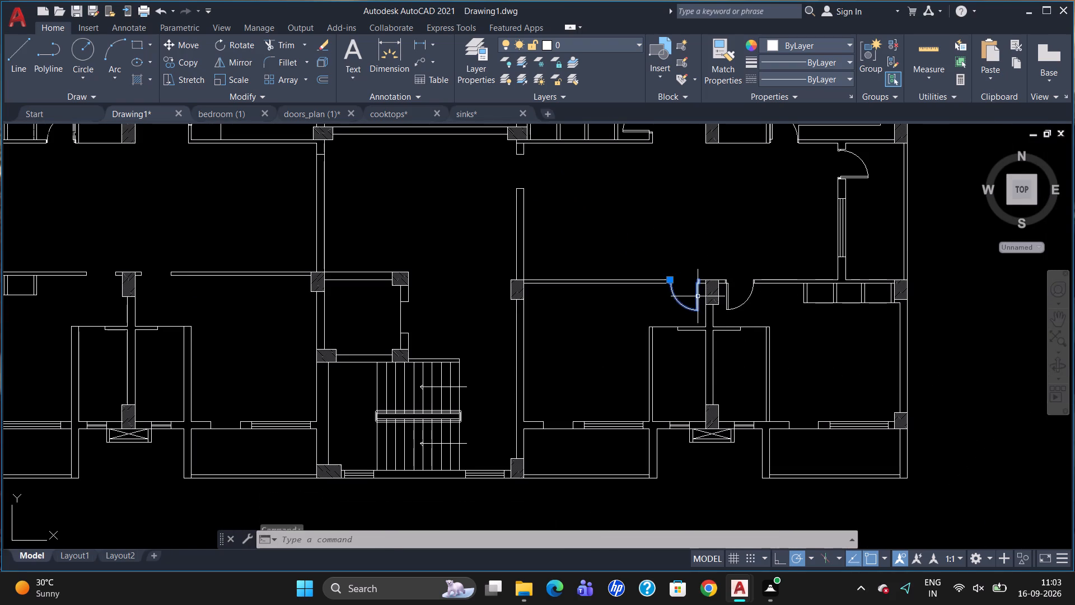
text(CO)
key(Return)
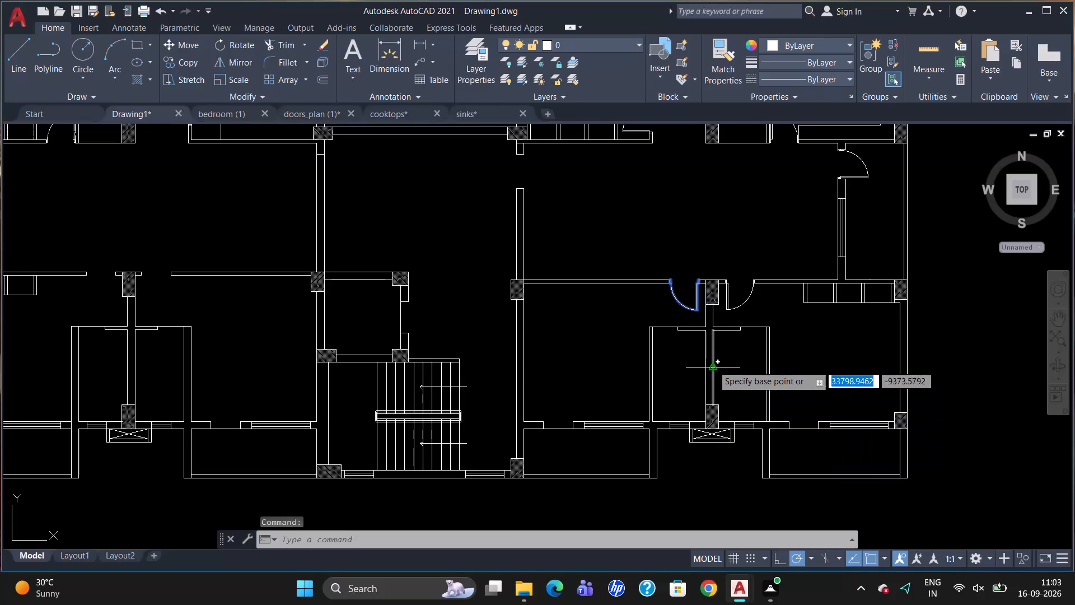
click(699, 278)
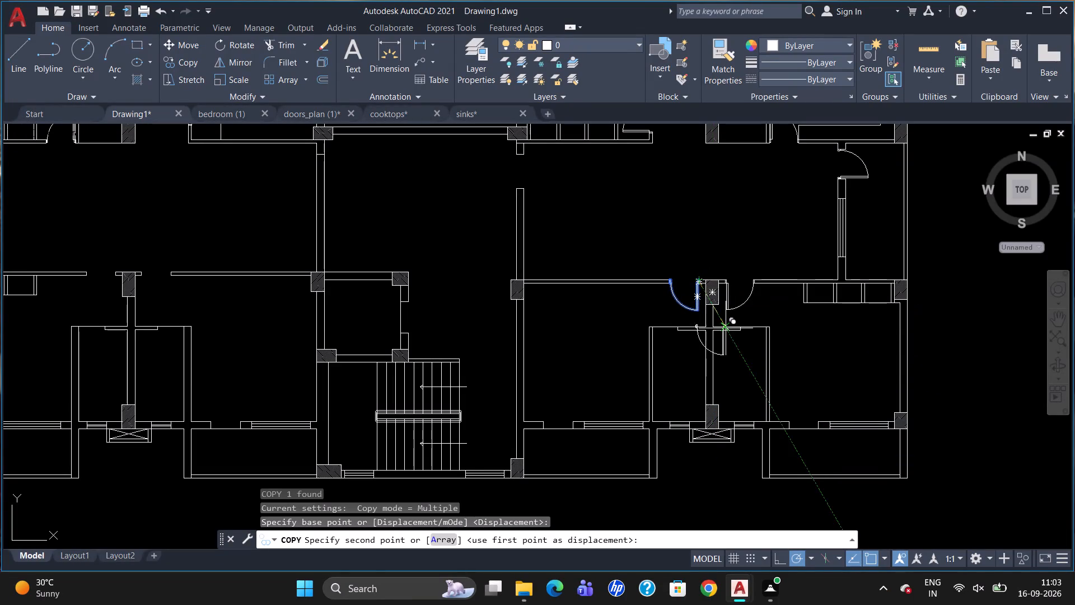
scroll(768, 324, up, 7)
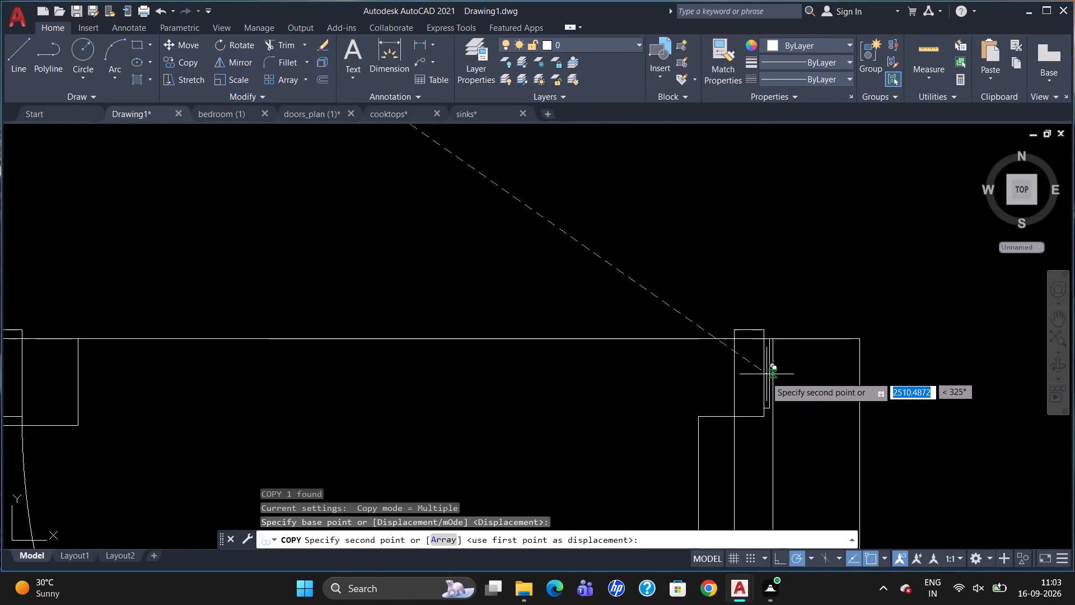
click(769, 383)
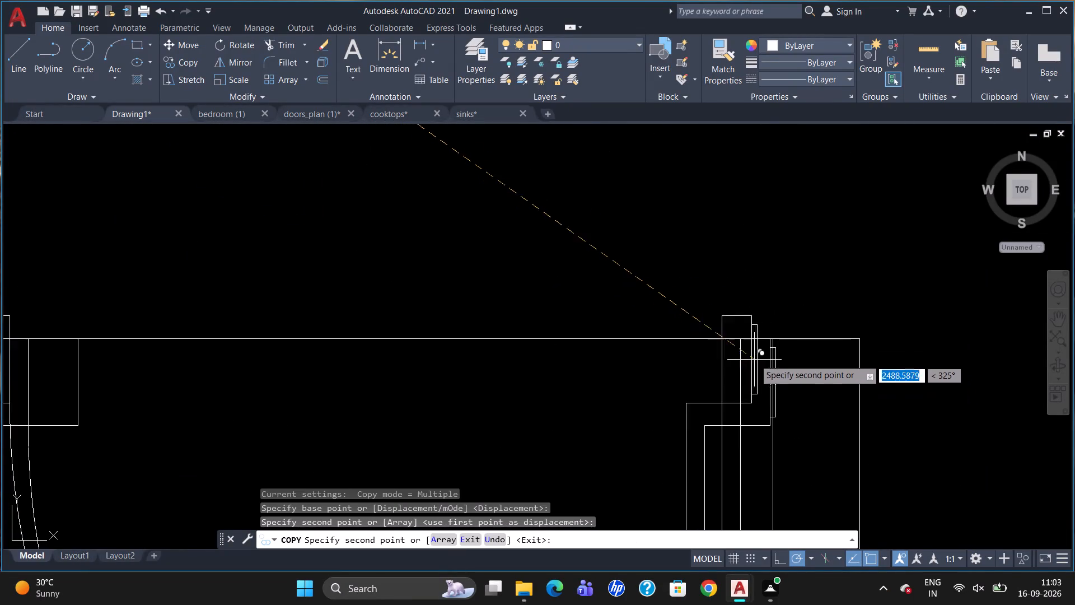
key(Escape)
Move the copied bathroom door slightly so its hinge jamb sits flush against the inner face of the side wall.
scroll(800, 255, down, 1)
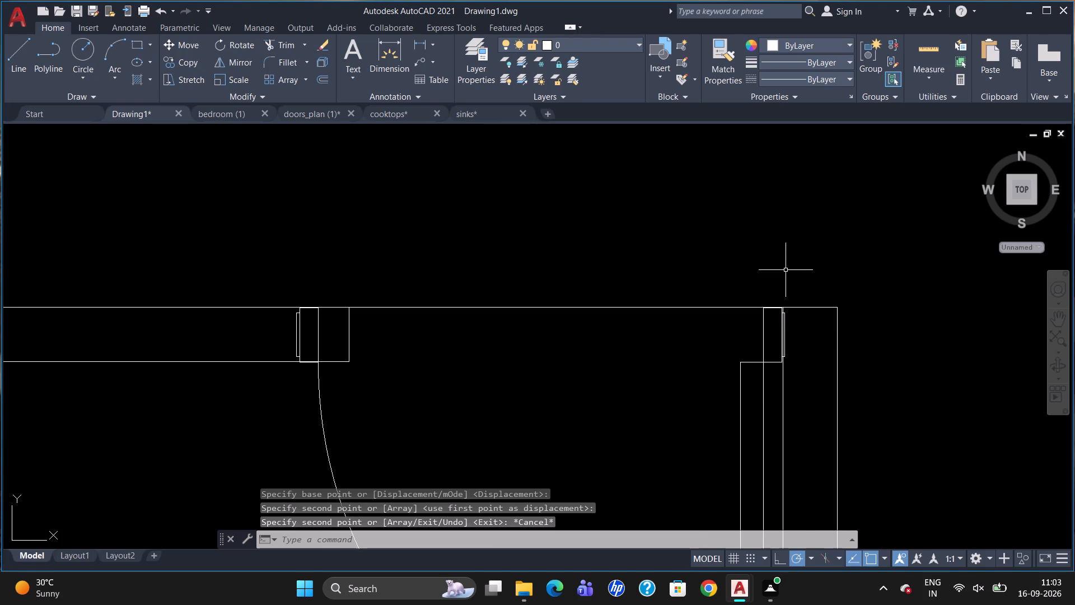
scroll(786, 269, down, 3)
click(780, 302)
key(m)
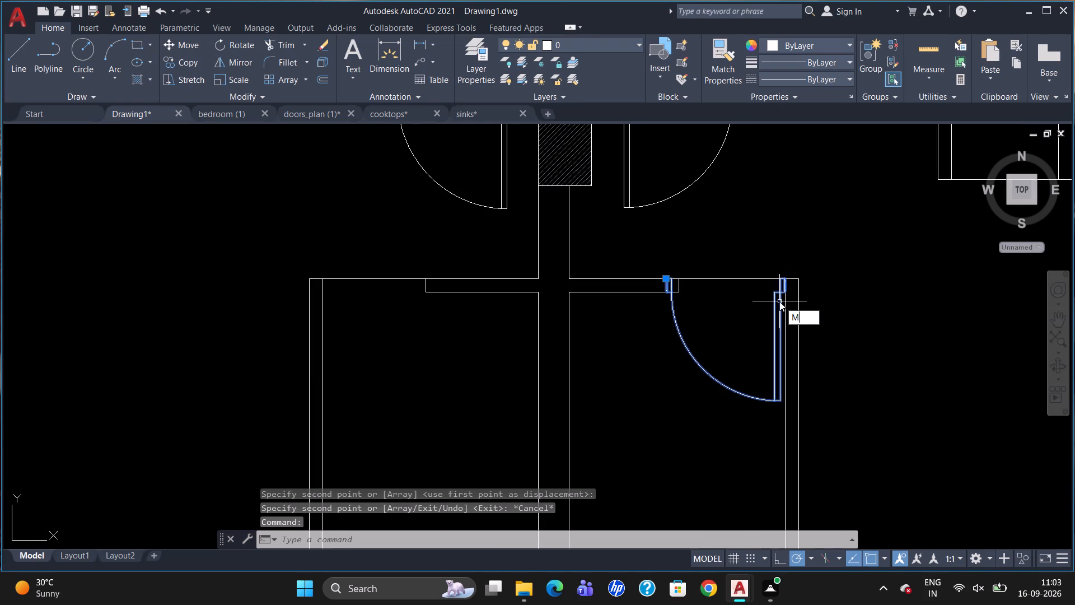
key(Return)
scroll(833, 277, up, 4)
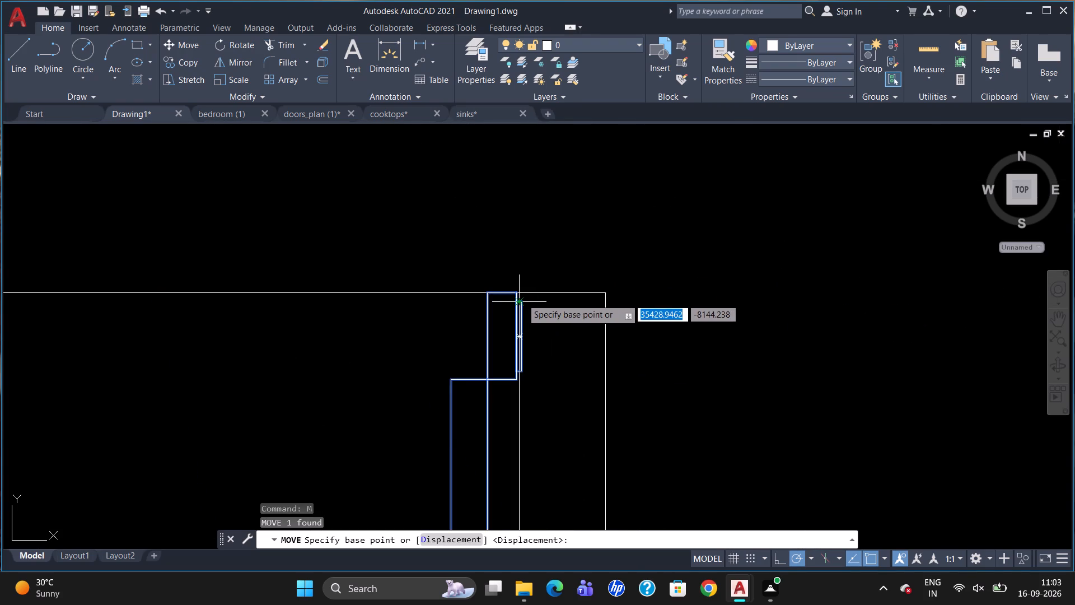
click(526, 299)
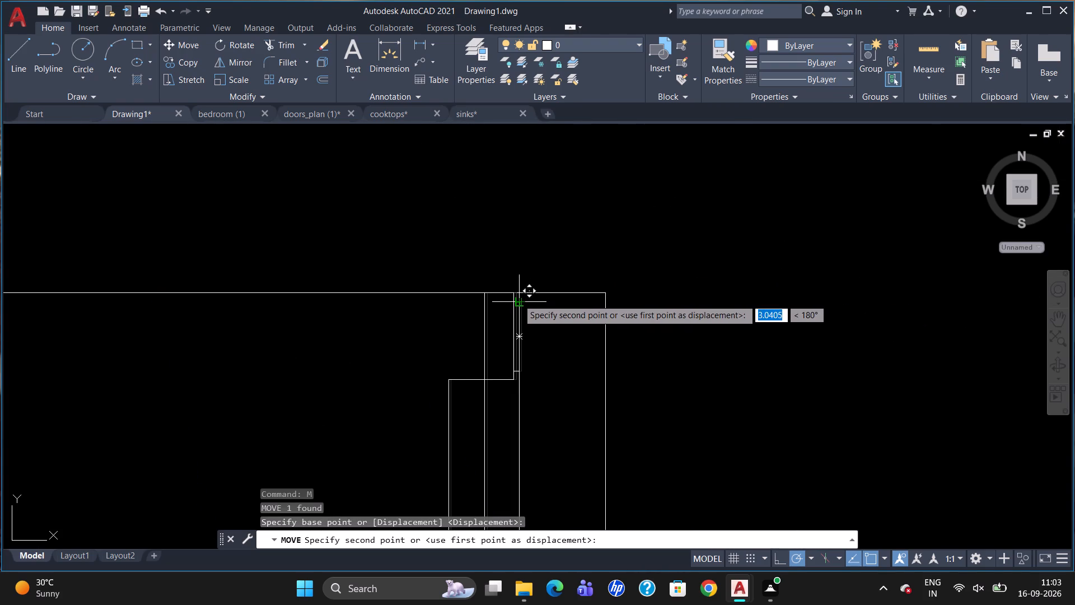
click(518, 299)
Scale the lower-right bathroom door about its upper hinge-jamb corner by a factor of about 0.88 to fit the opening.
scroll(677, 247, down, 3)
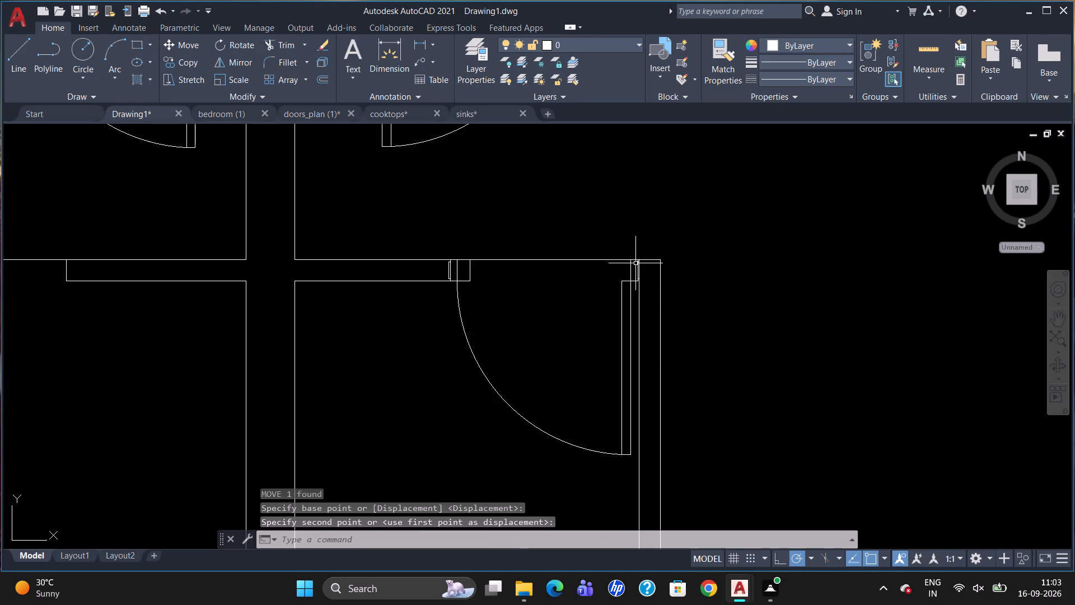
click(635, 263)
click(627, 264)
text(SC)
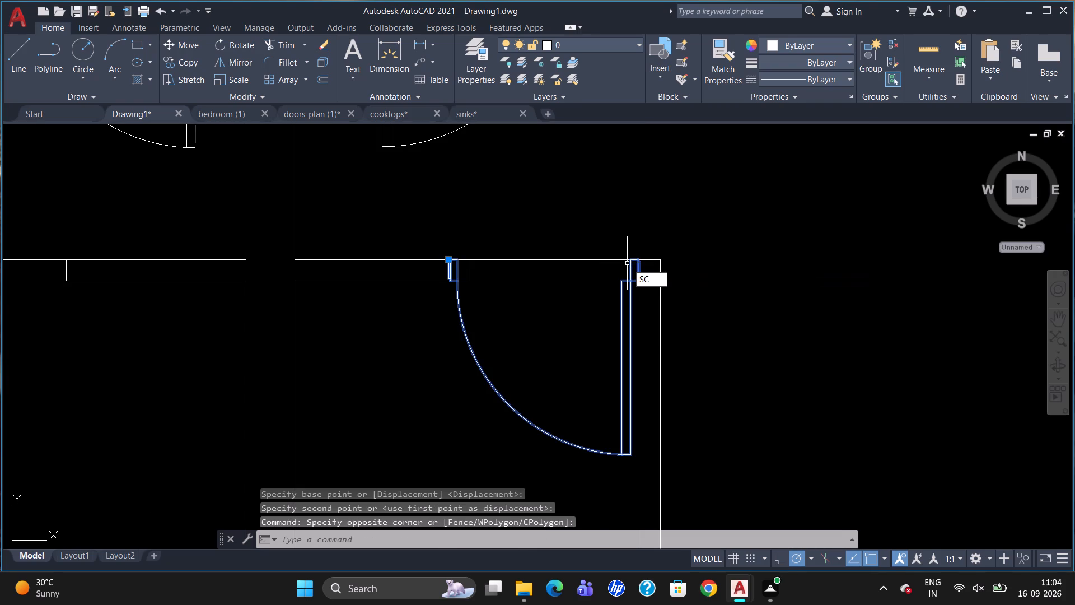
key(Return)
click(638, 258)
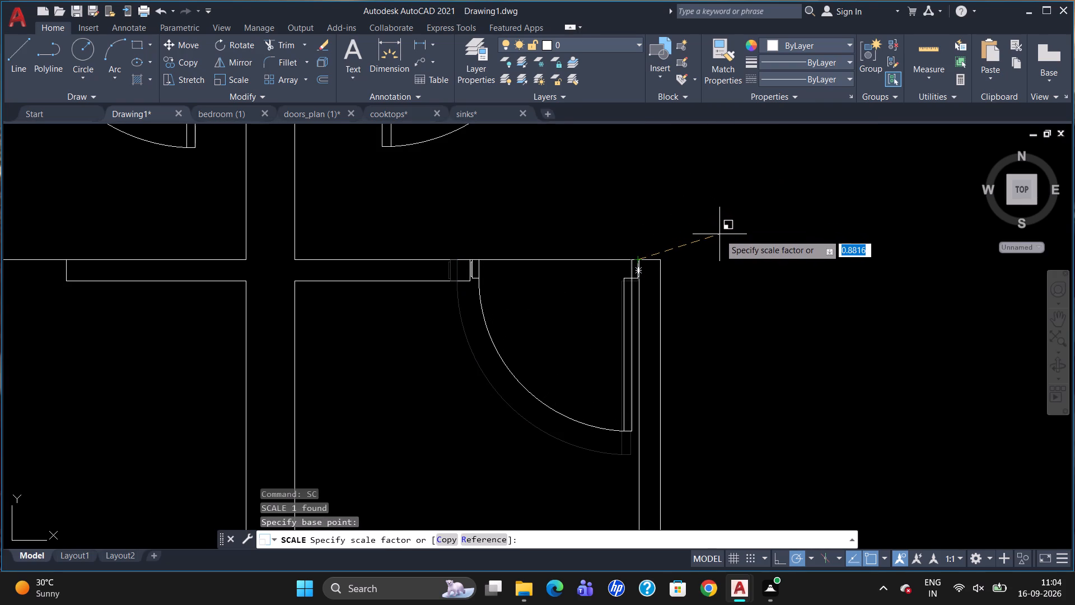
click(719, 234)
Copy the right-hand flat's lower-right bedroom door into the lower-left bathroom opening, its hinge jamb against the outer side wall.
scroll(722, 232, down, 4)
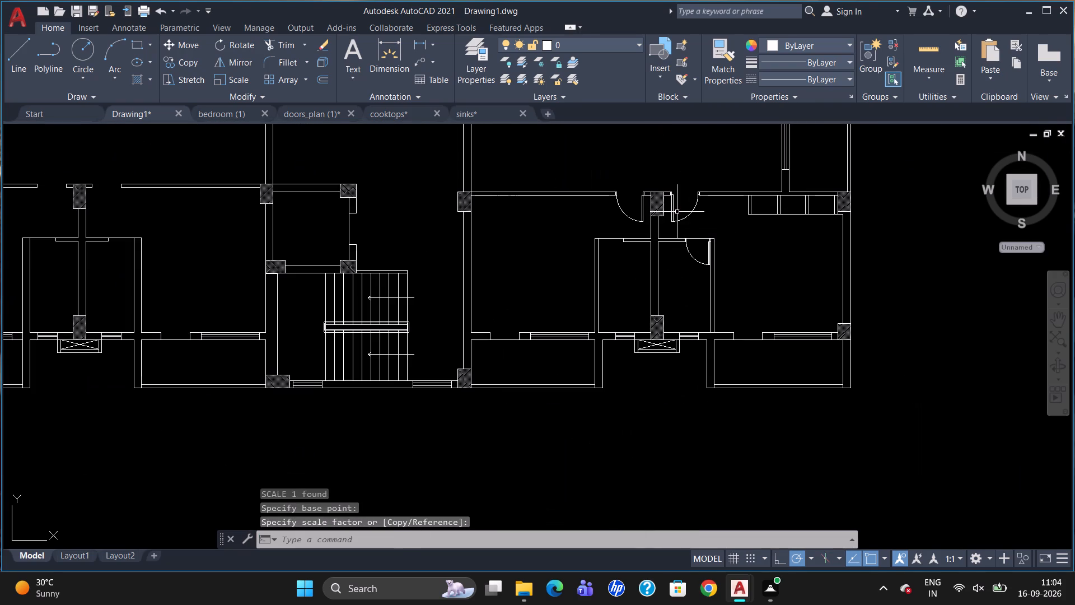
click(674, 211)
text(CO)
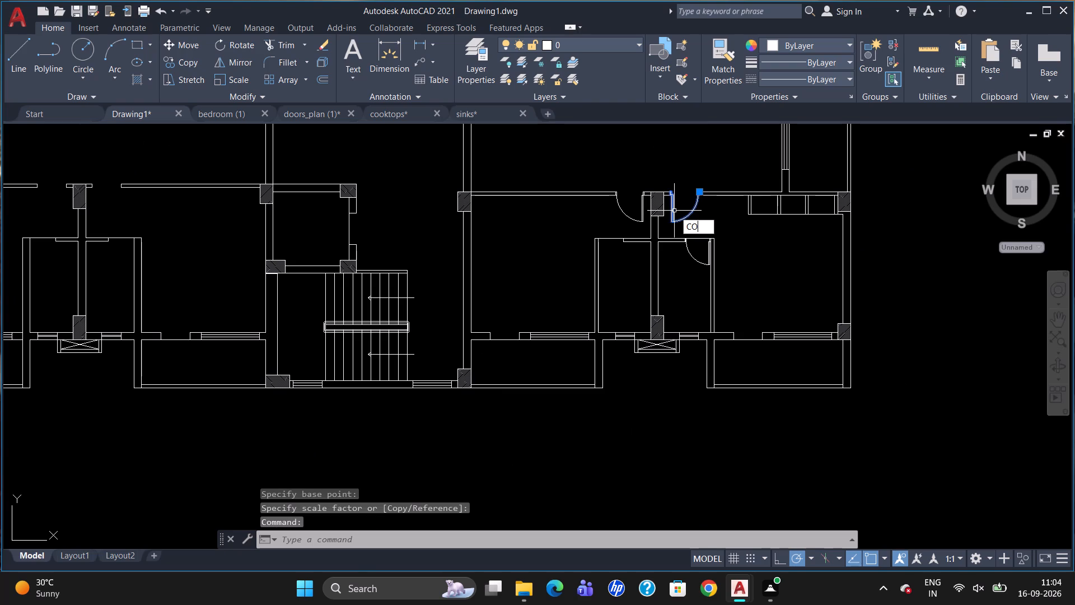
key(Return)
click(671, 189)
scroll(607, 235, up, 5)
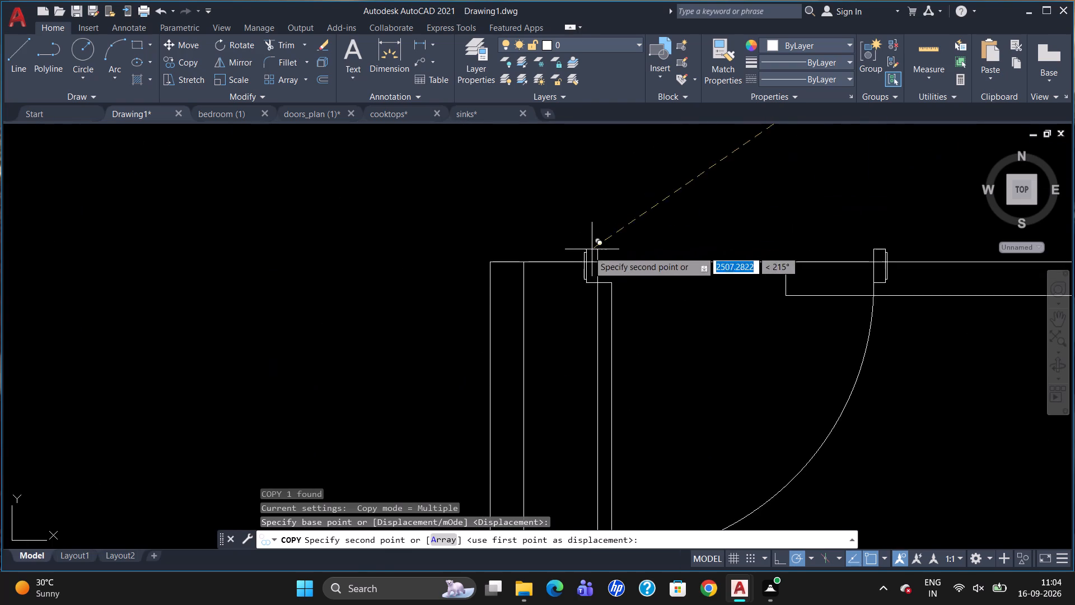
scroll(568, 257, up, 3)
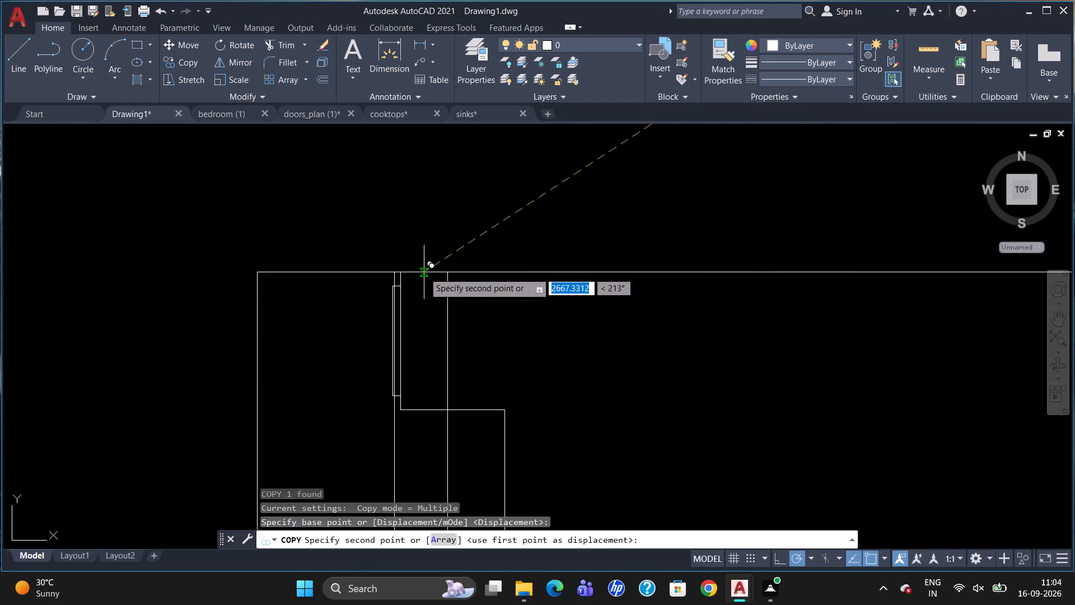
click(426, 272)
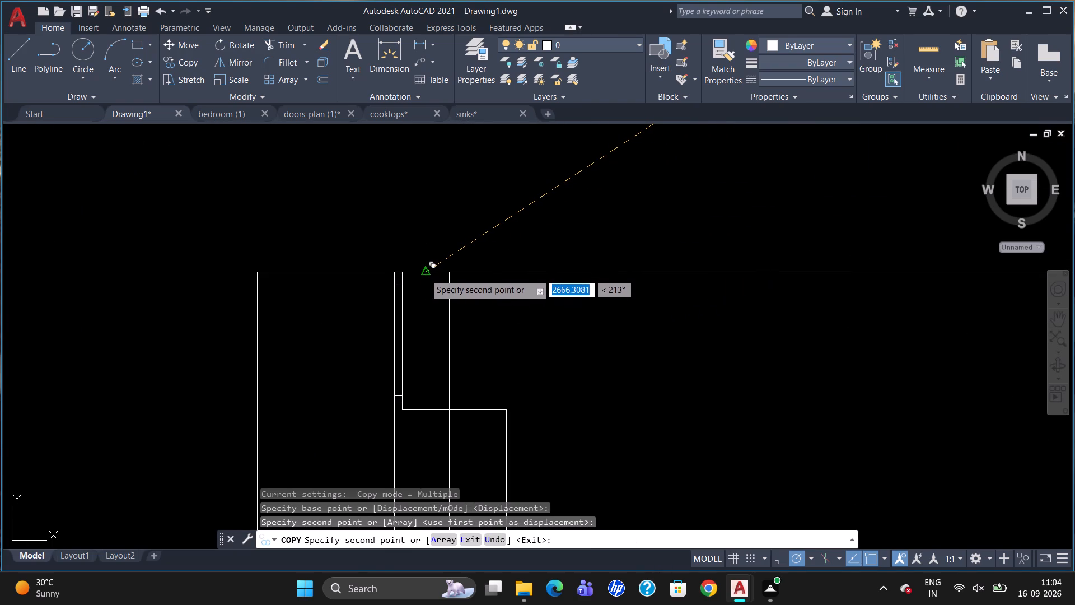
key(Escape)
Scale down the lower-left bathroom door about its upper hinge-jamb corner to fit the opening width.
click(448, 300)
scroll(435, 256, down, 2)
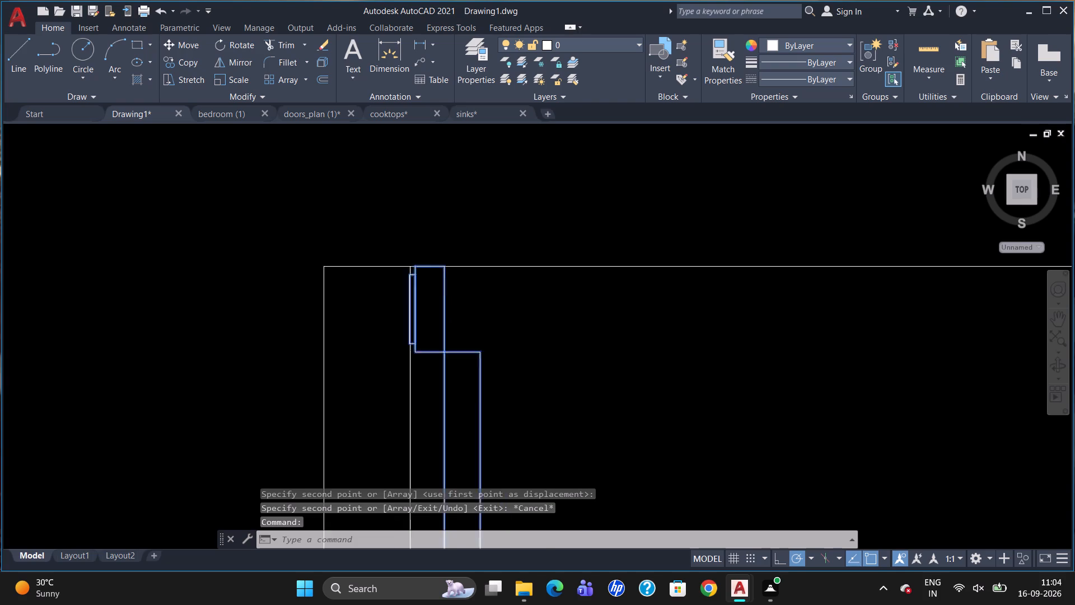
scroll(435, 256, down, 1)
text(SC)
key(Return)
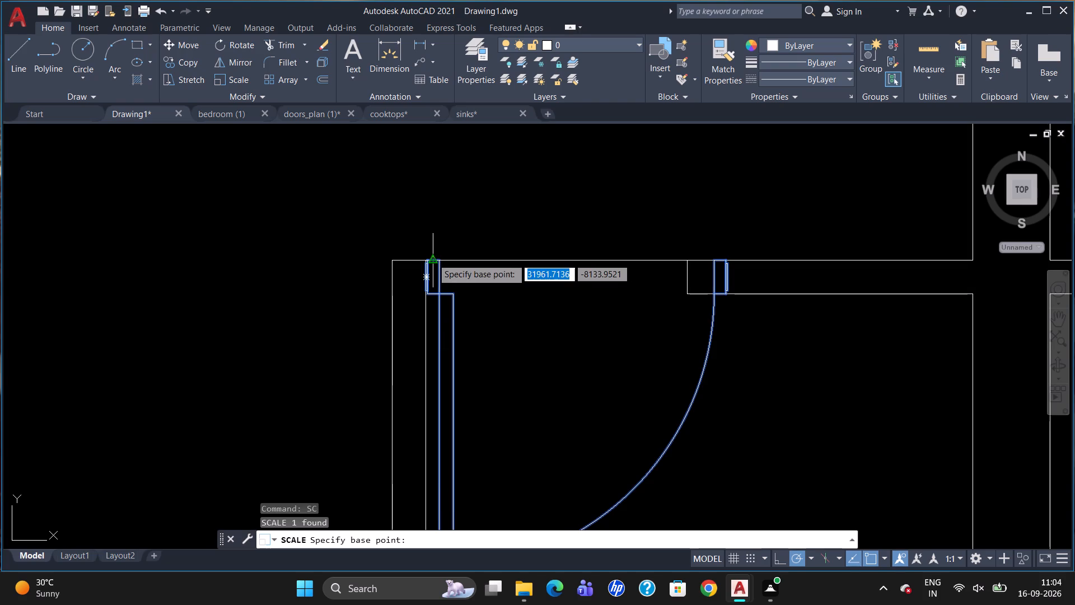
click(426, 255)
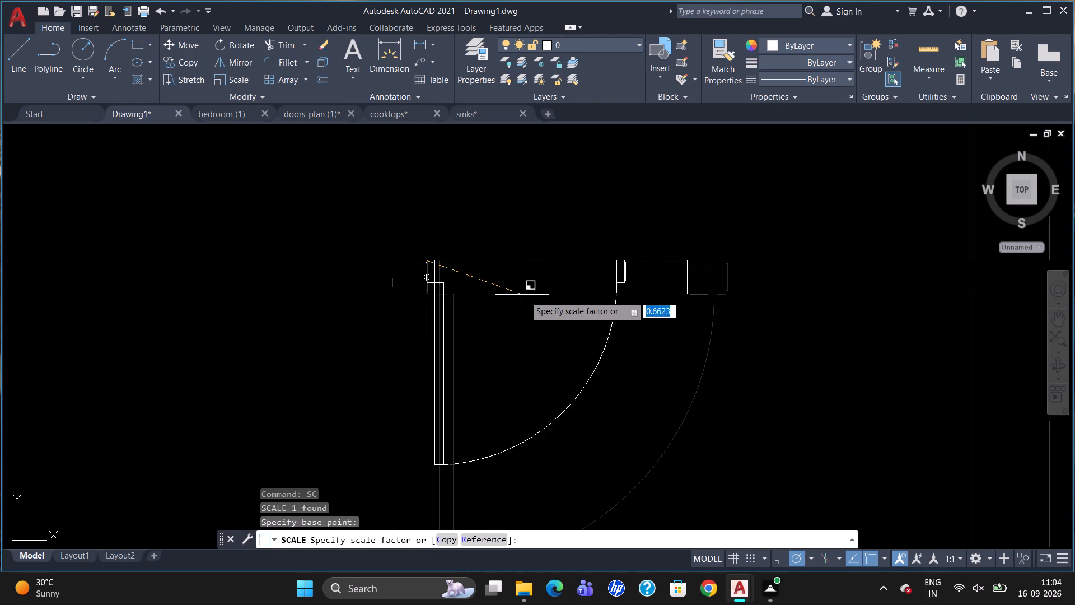
click(550, 308)
Copy the right-hand flat's lower-right bedroom door into that bedroom's balcony opening, hinge jamb against the opening's left wall end.
scroll(635, 206, down, 3)
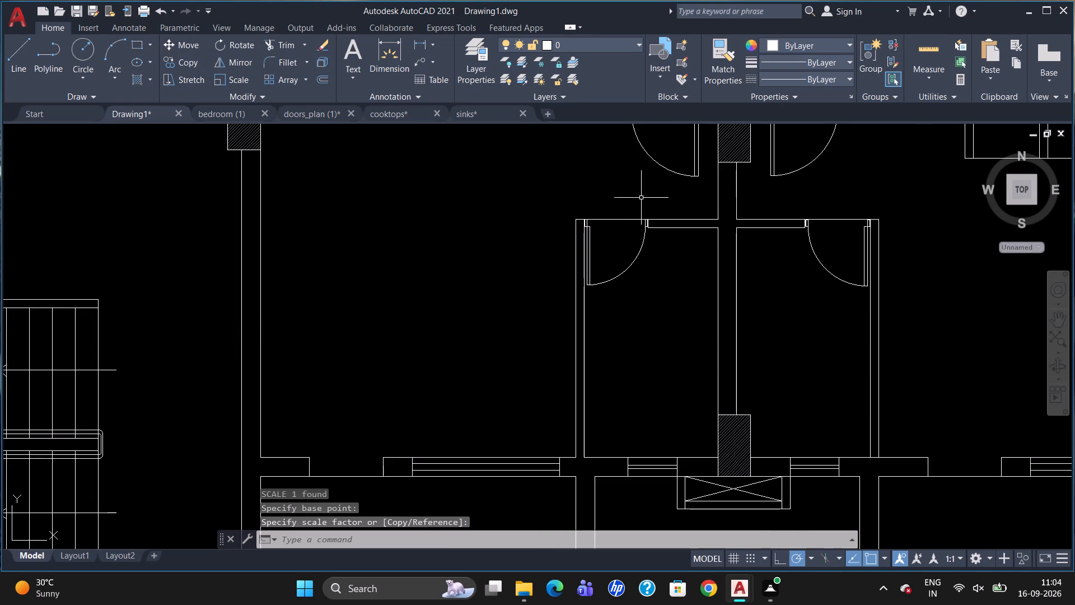
scroll(635, 191, down, 1)
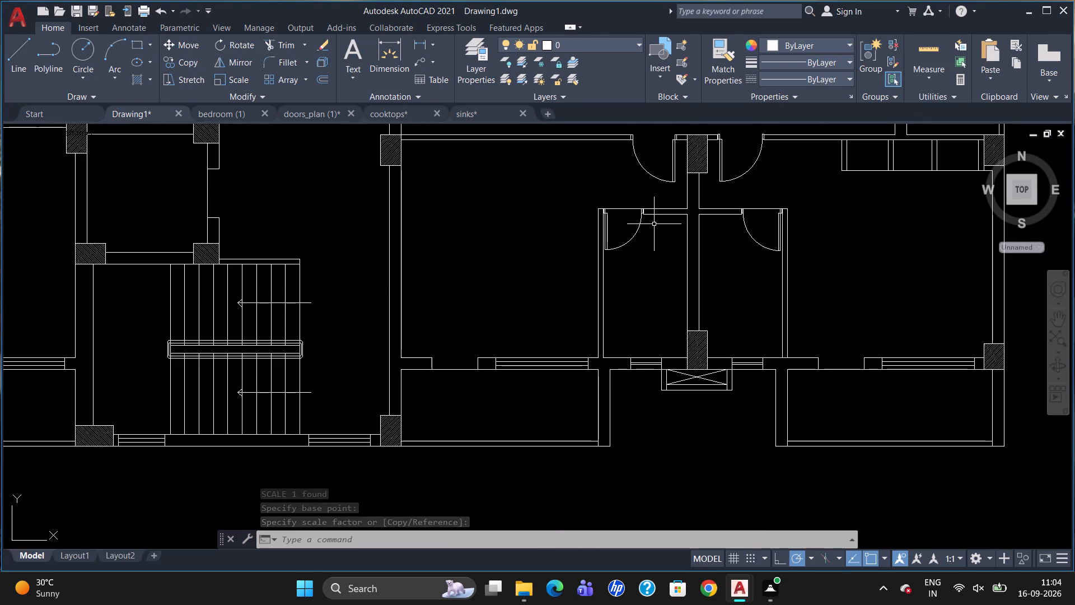
scroll(650, 241, down, 1)
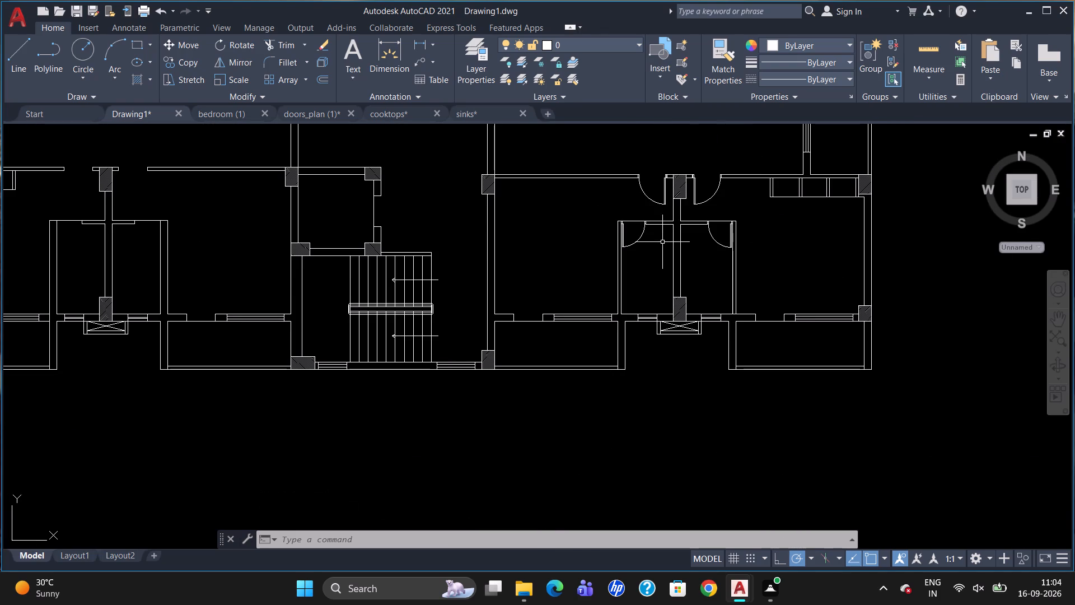
scroll(667, 255, down, 1)
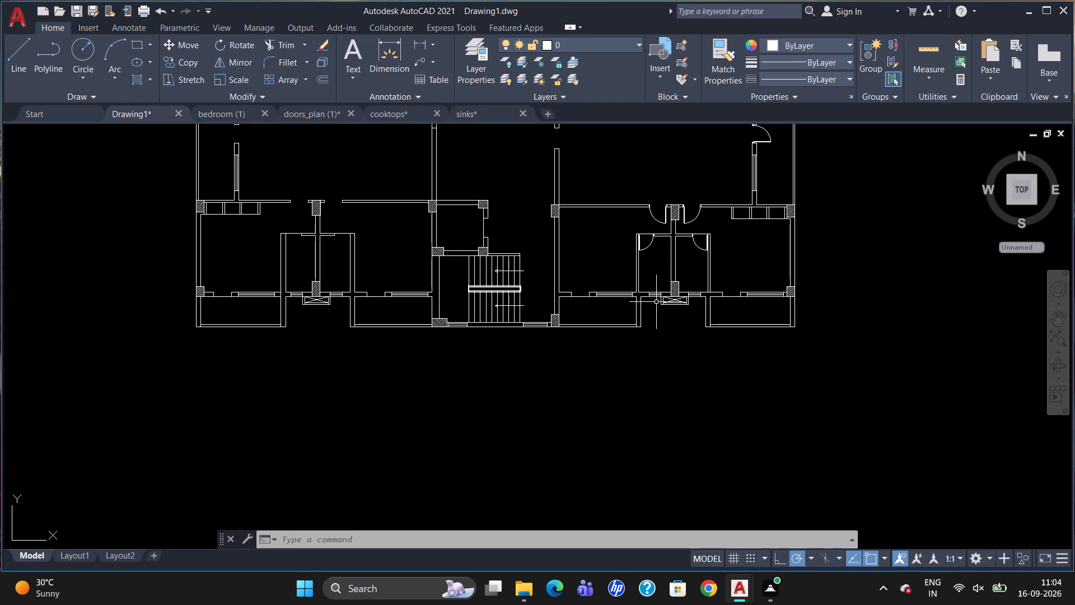
scroll(655, 314, down, 1)
scroll(665, 266, up, 1)
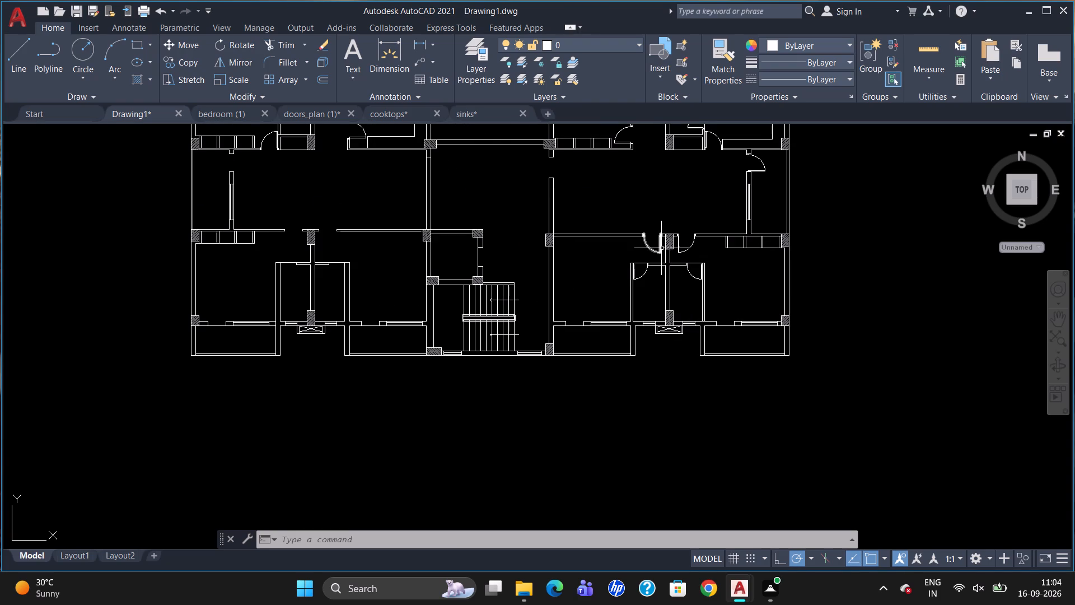
click(679, 244)
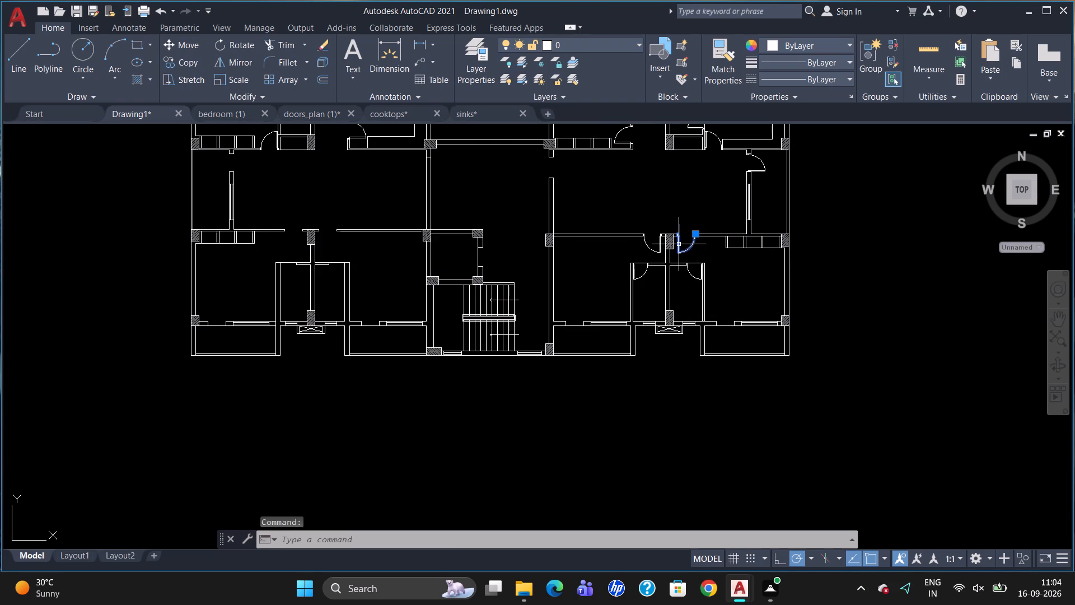
text(CO)
key(Return)
scroll(681, 239, up, 2)
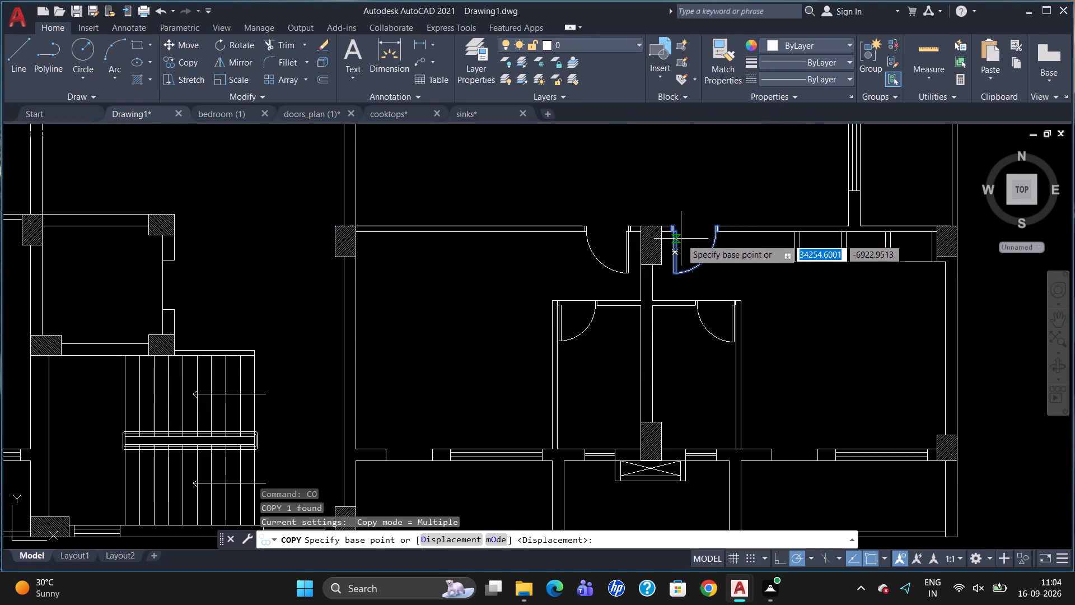
scroll(685, 218, up, 4)
click(602, 268)
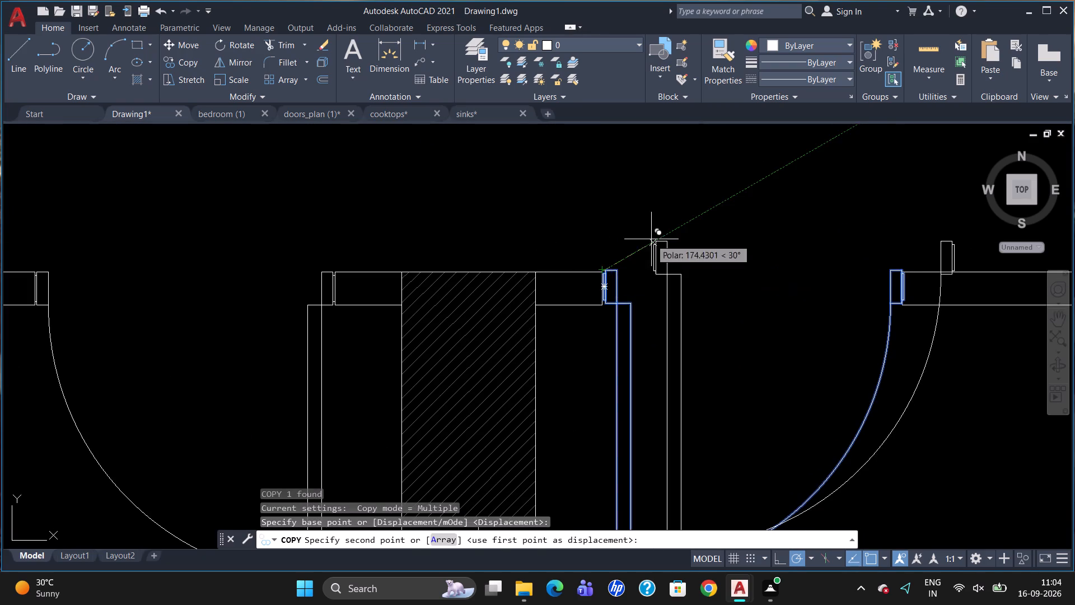
scroll(651, 239, down, 6)
scroll(705, 339, up, 4)
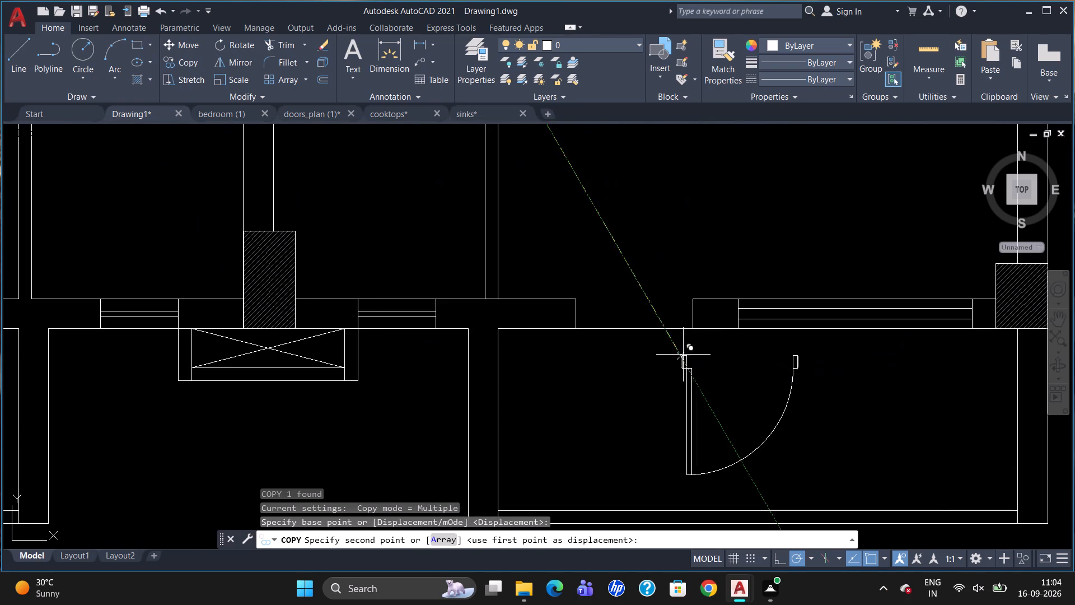
scroll(593, 303, up, 4)
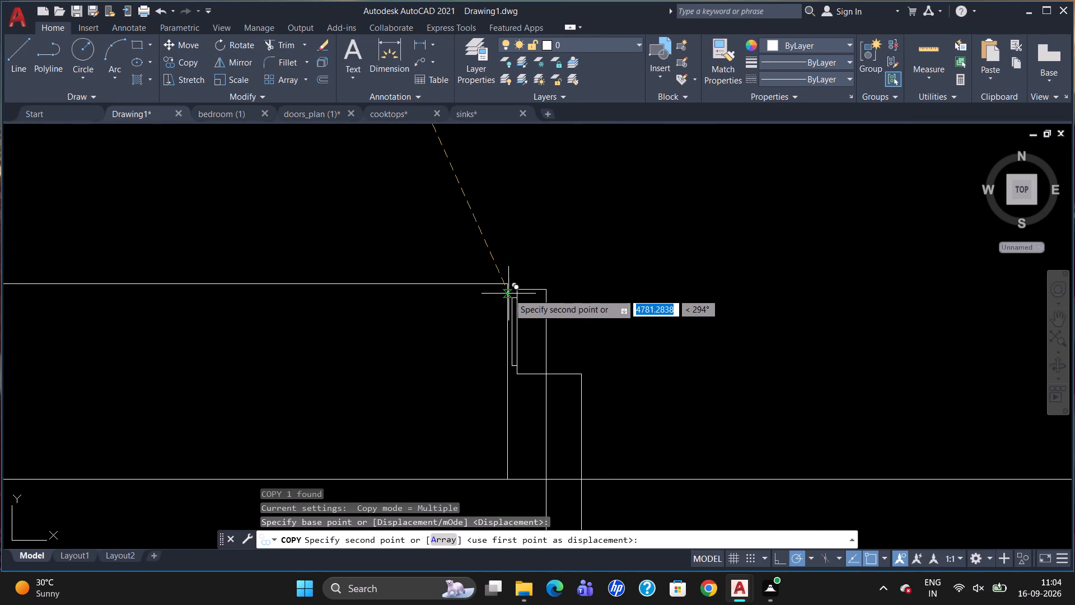
scroll(506, 287, up, 4)
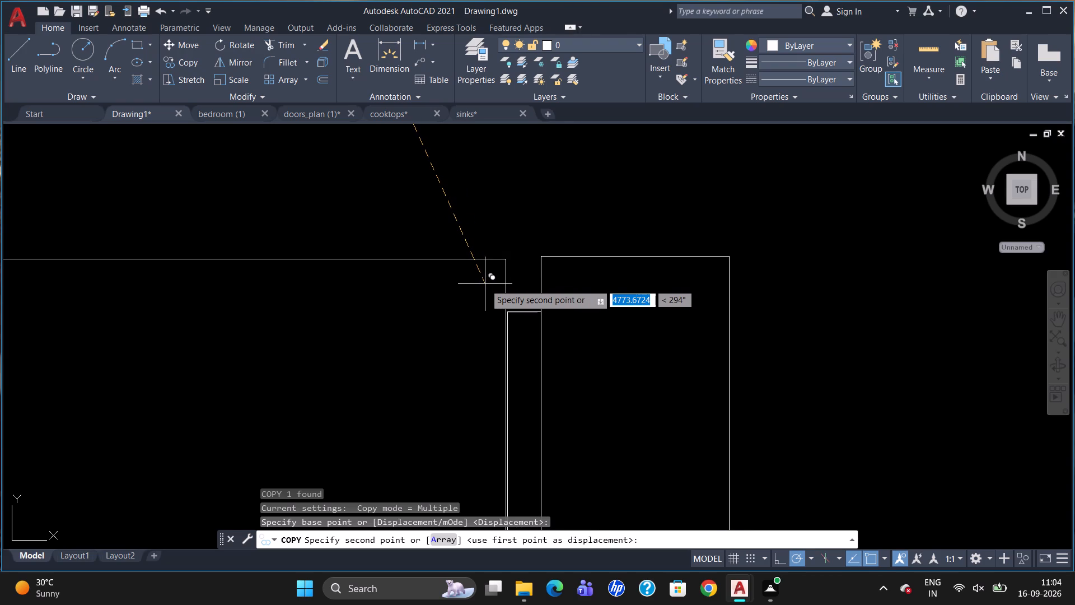
click(483, 287)
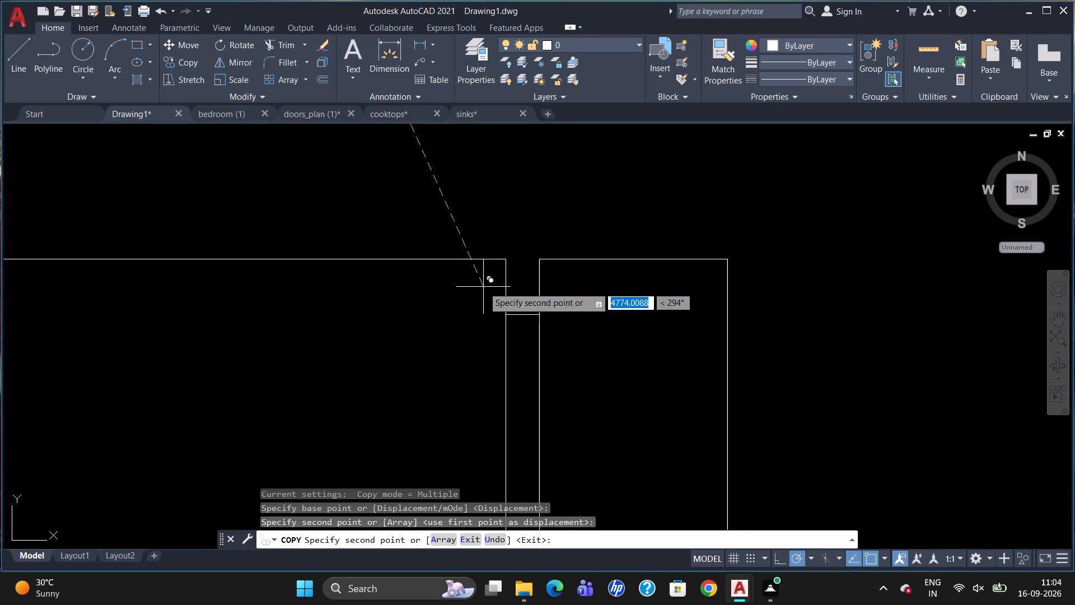
Place another copy of the door in the right-hand flat's lower-left bedroom balcony opening, hinge jamb at its left wall end.
scroll(665, 242, down, 11)
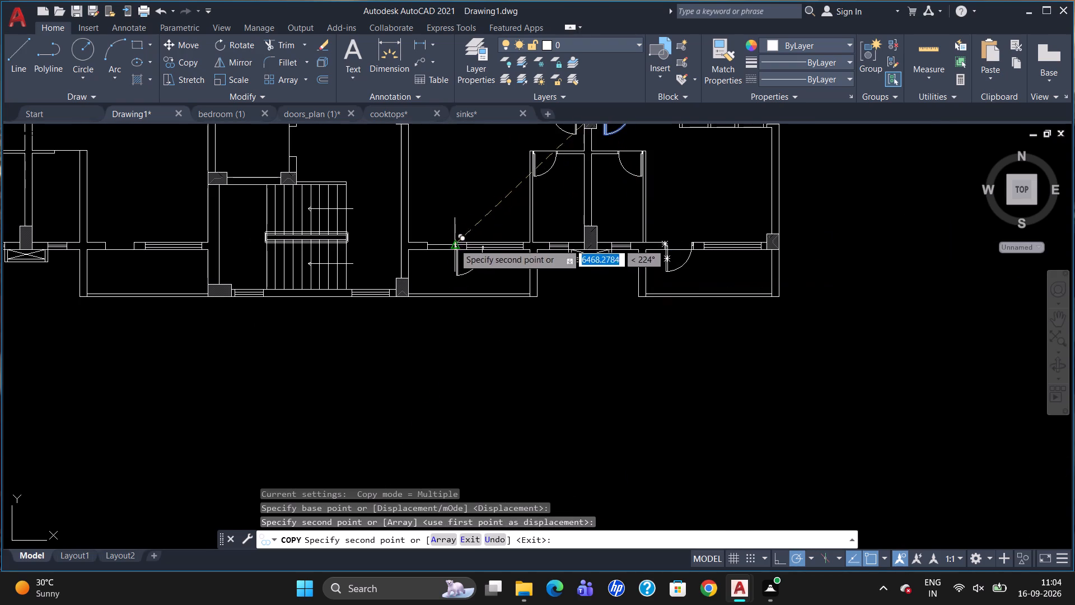
scroll(443, 240, up, 5)
scroll(282, 246, up, 3)
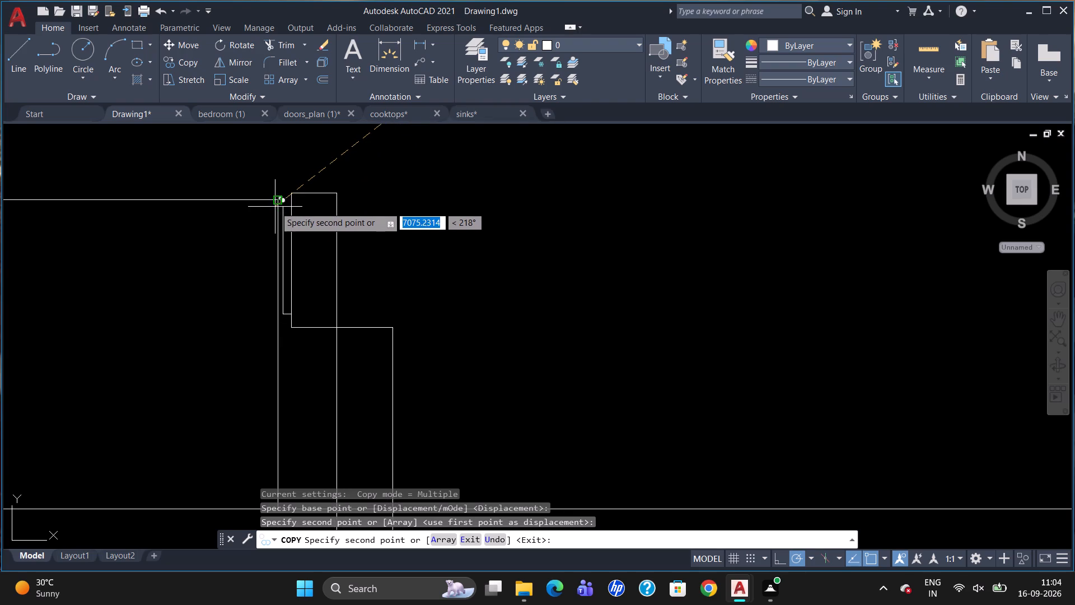
click(272, 209)
Place another door copy in the left-hand flat's lower-right bedroom balcony opening, hinge jamb at its left wall end.
scroll(447, 228, down, 4)
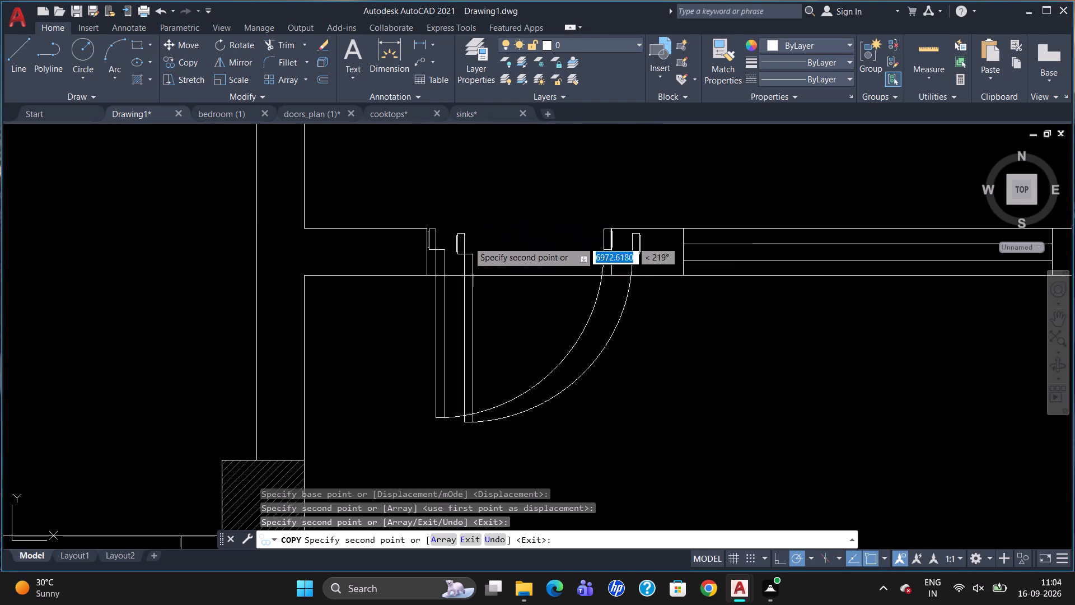
scroll(670, 215, down, 6)
scroll(517, 220, up, 5)
scroll(707, 224, up, 4)
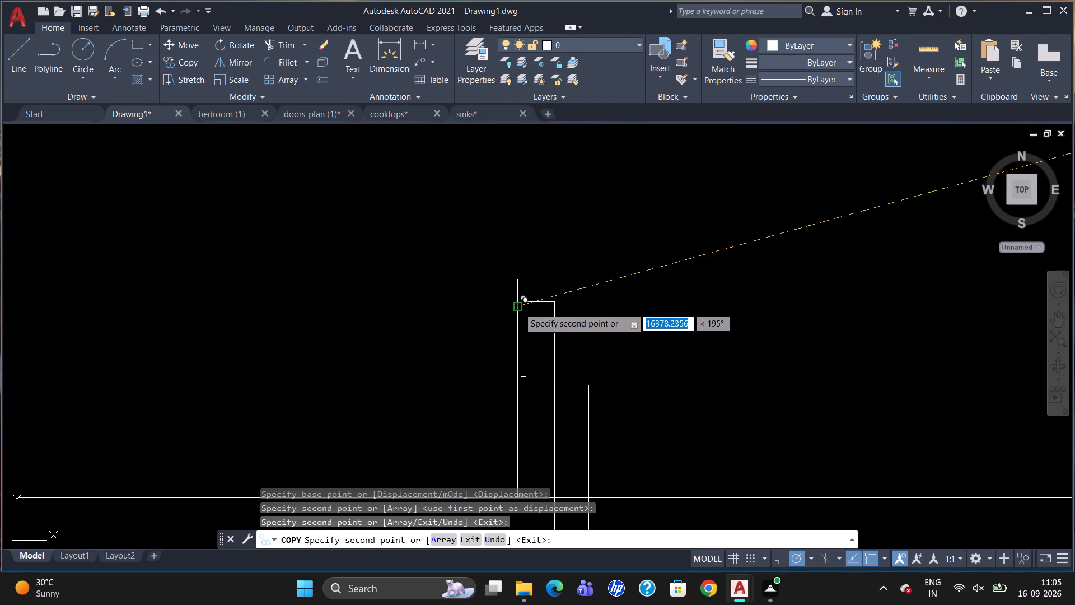
scroll(519, 310, up, 2)
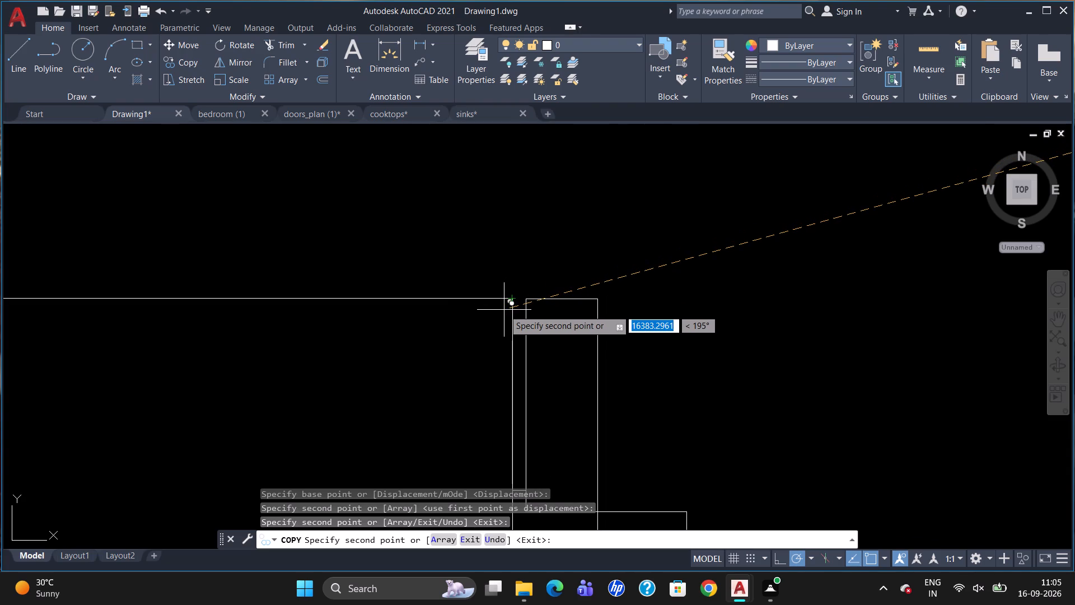
click(504, 310)
Place a last door copy in the left-hand flat's lower-left bedroom balcony opening and finish copying.
scroll(669, 238, down, 5)
scroll(606, 272, down, 4)
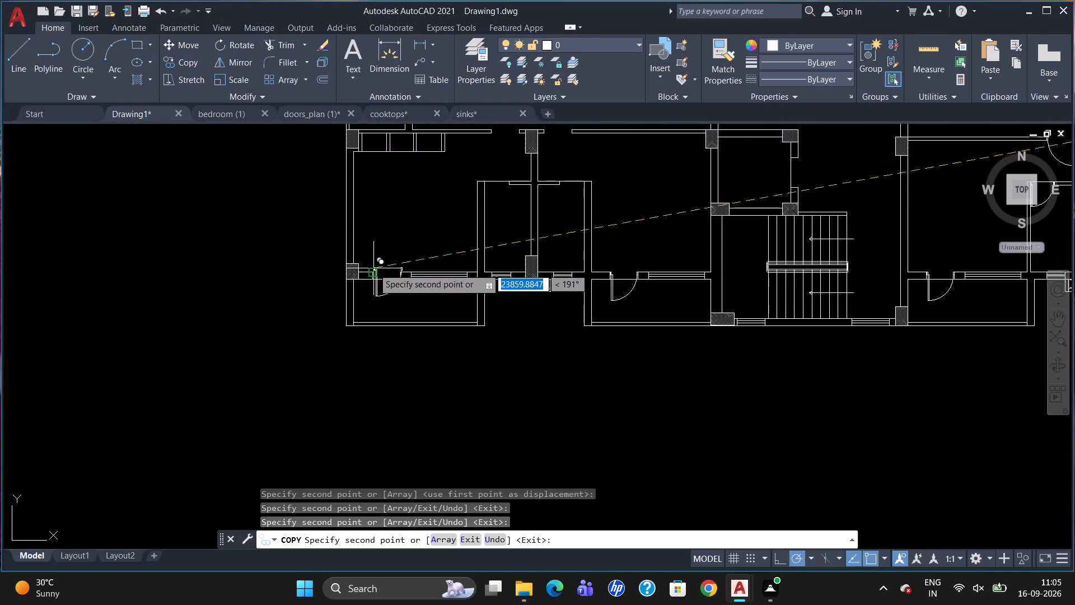
scroll(372, 269, up, 5)
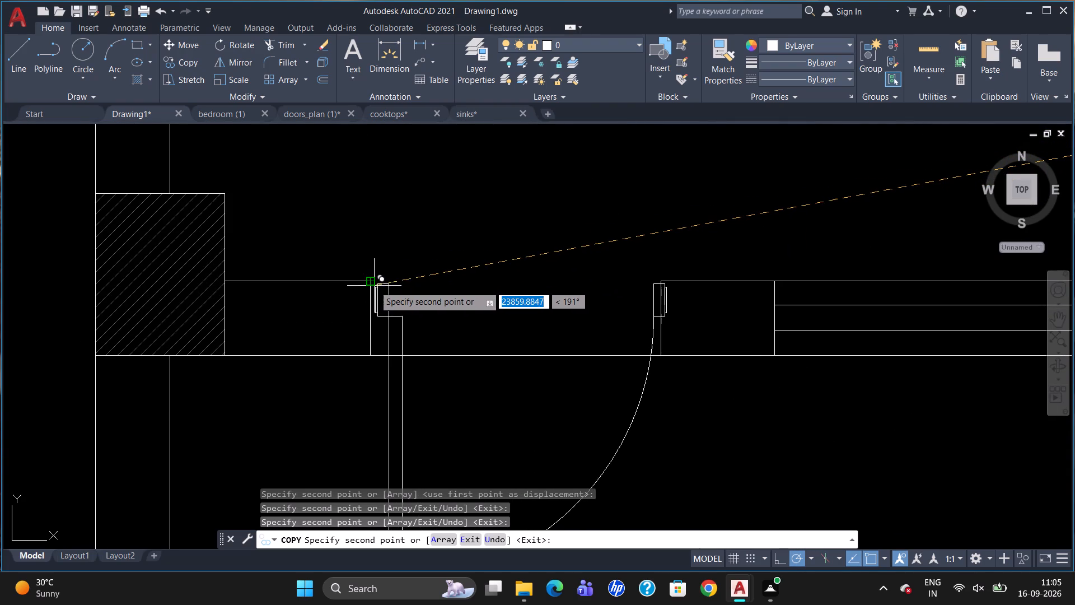
scroll(372, 285, up, 2)
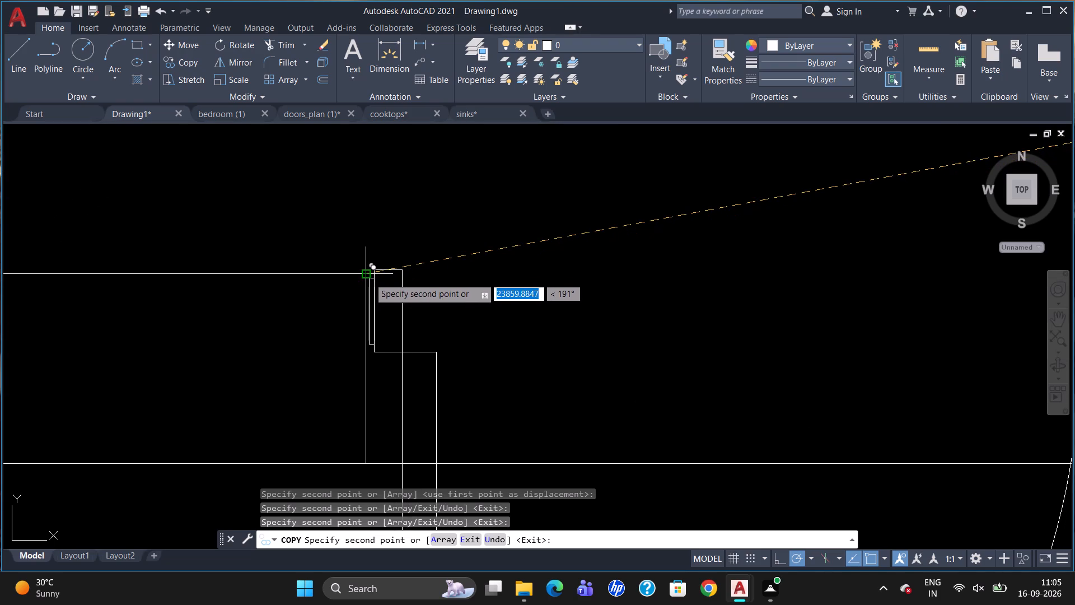
click(370, 278)
key(Escape)
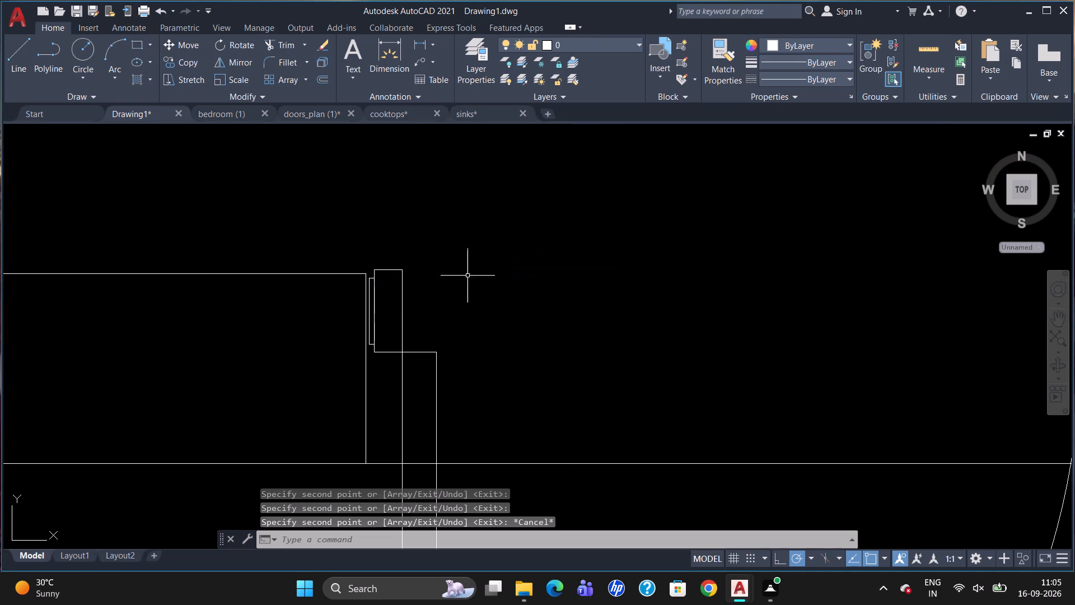
Move the left-hand flat's lower-left balcony door about 6.4 units at 240° to bring its hinge jamb against the wall end.
click(374, 278)
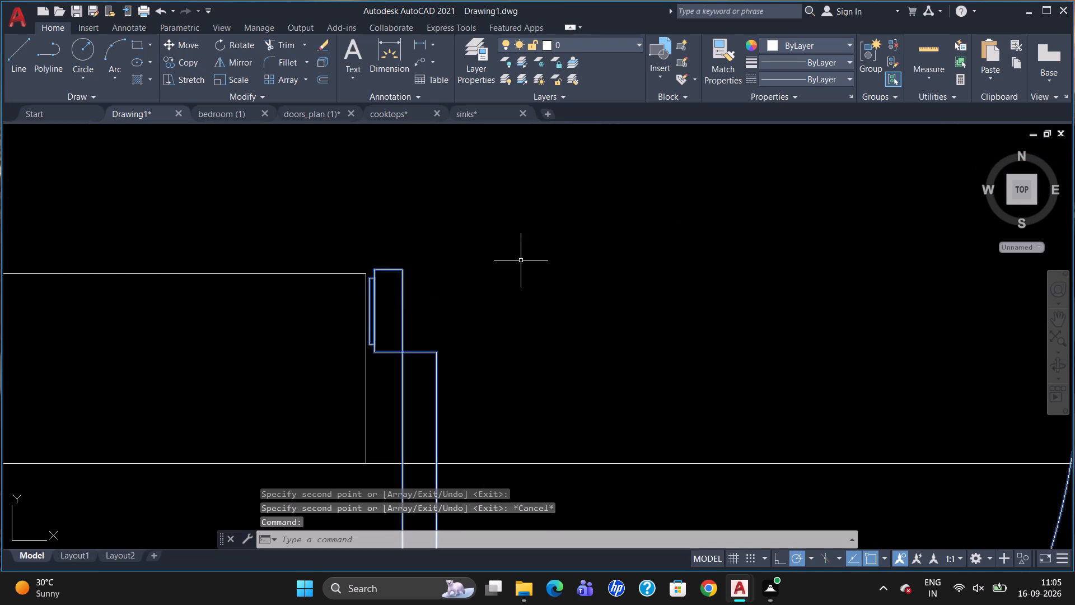
key(m)
key(Return)
scroll(378, 248, up, 3)
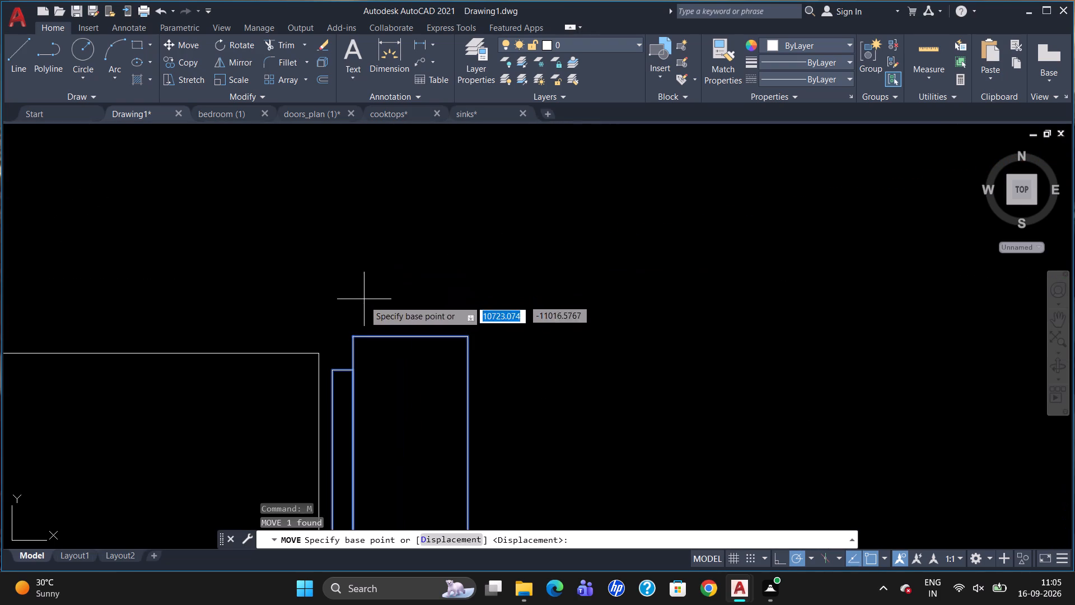
click(357, 332)
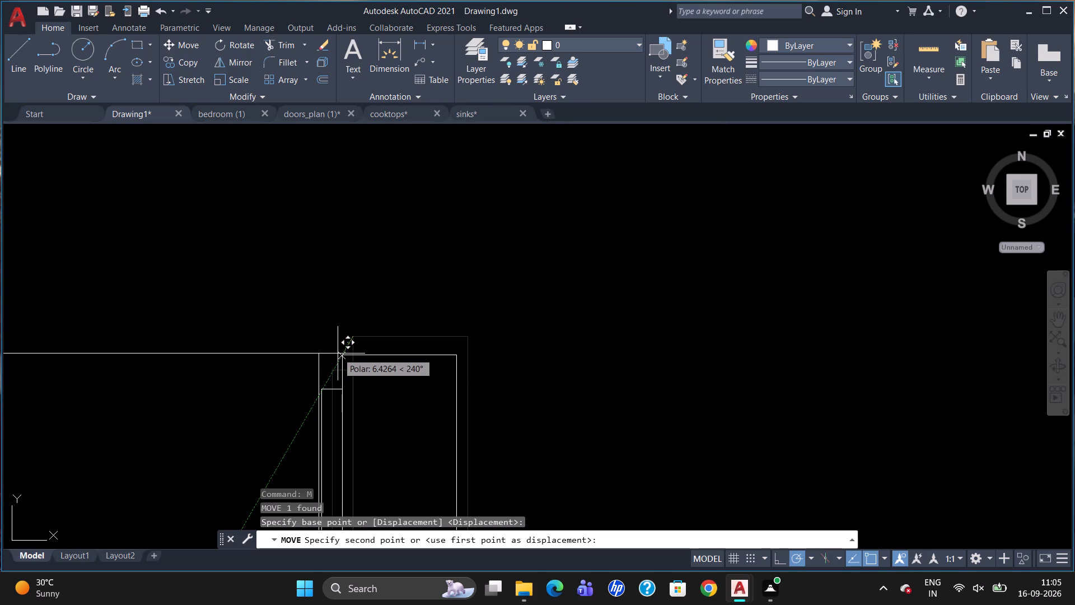
click(336, 353)
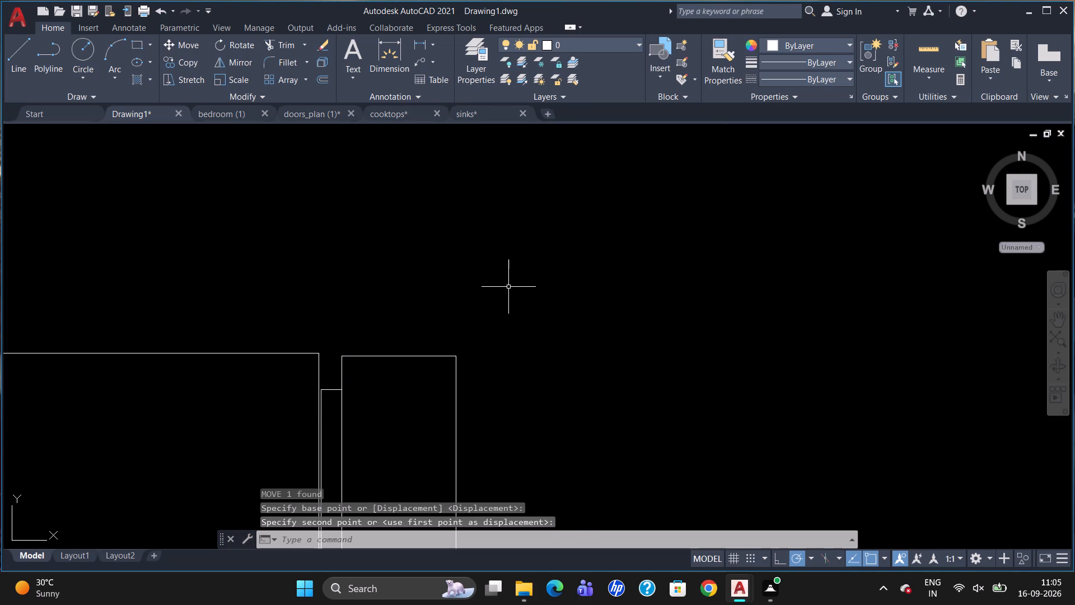
key(Escape)
Copy the right-hand flat's lower-left bedroom door into the left-hand flat's lower-left bedroom opening, hinge jamb beside the central column.
scroll(557, 273, down, 6)
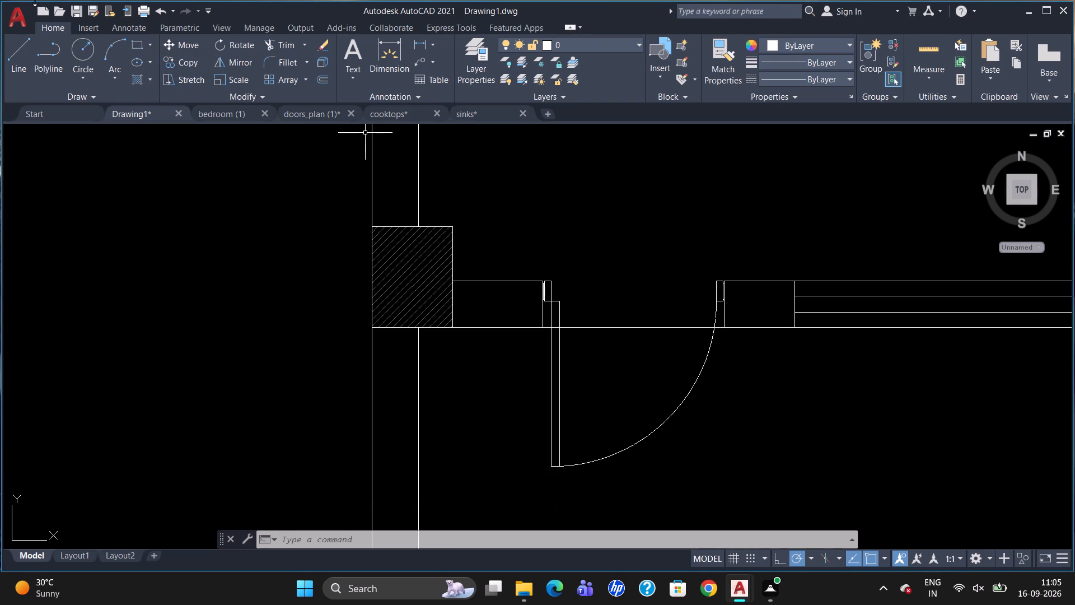
scroll(171, 46, down, 2)
scroll(389, 201, down, 3)
scroll(593, 263, down, 1)
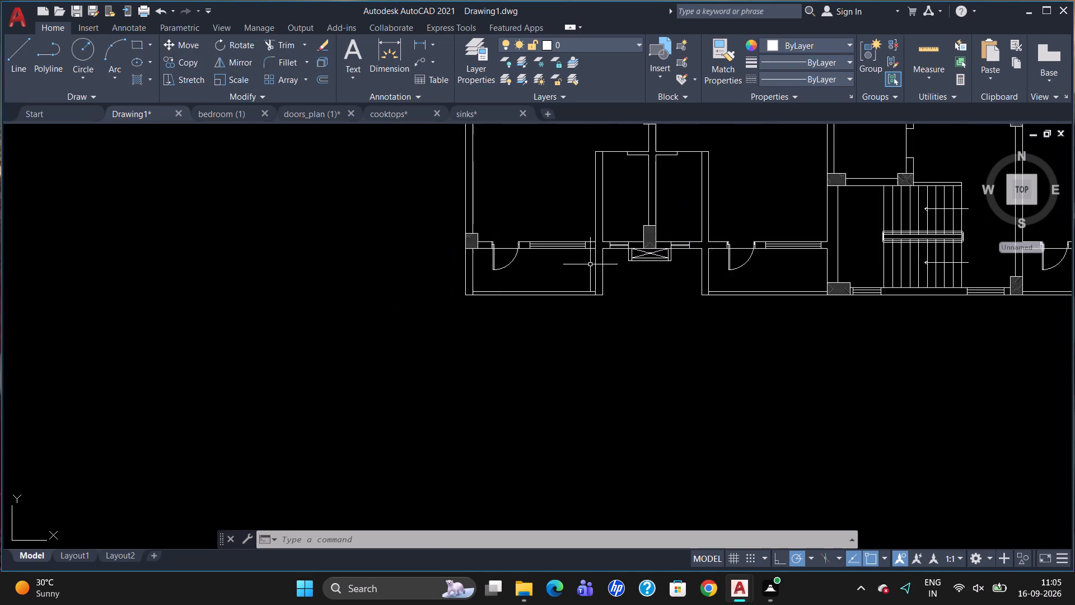
scroll(586, 267, down, 1)
scroll(637, 239, up, 1)
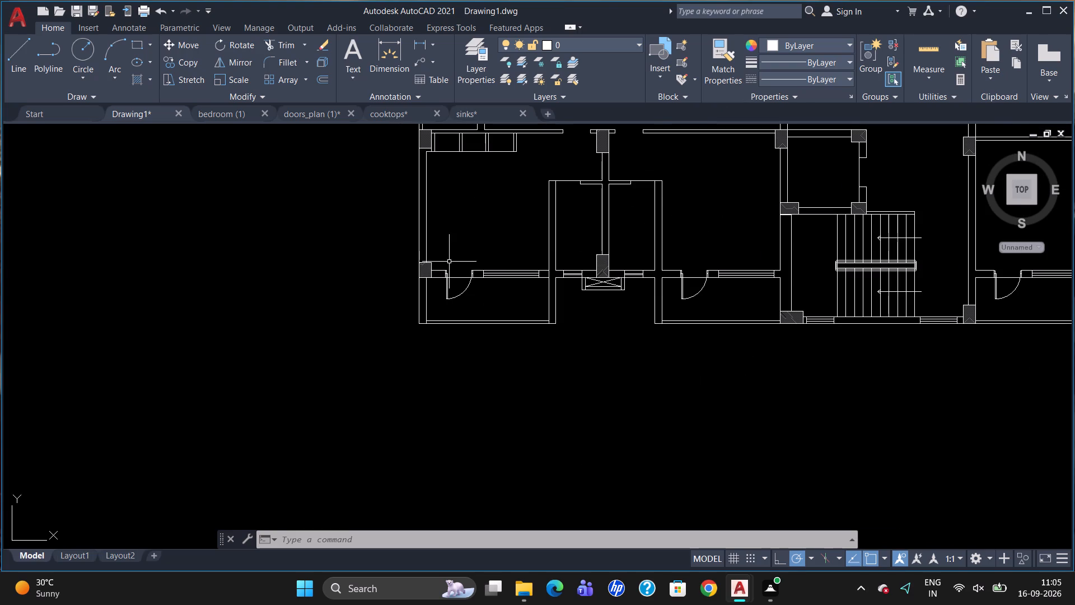
scroll(445, 277, down, 2)
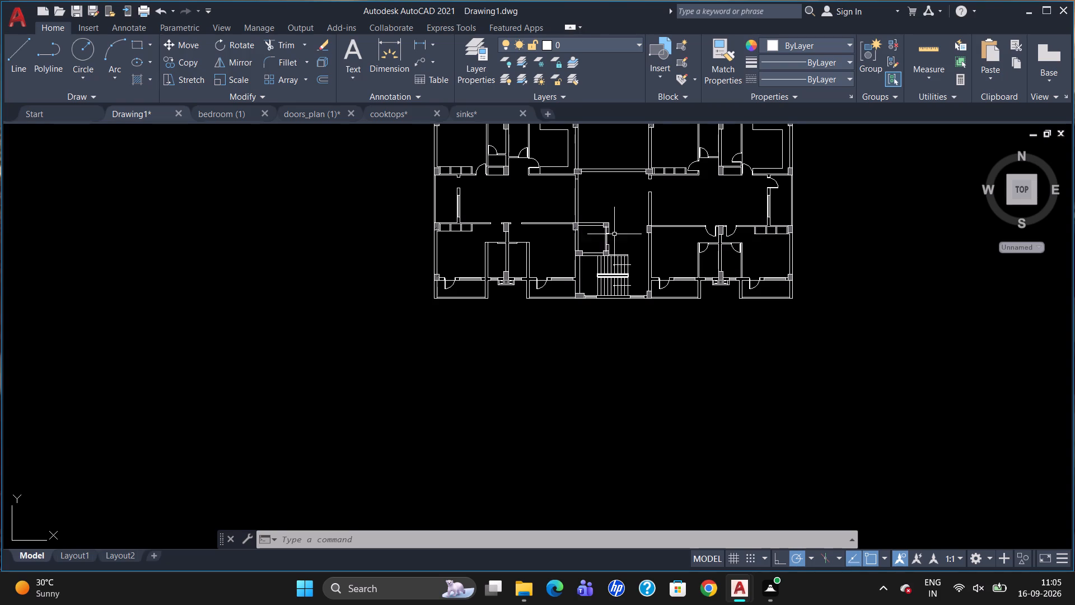
scroll(744, 233, up, 1)
click(699, 224)
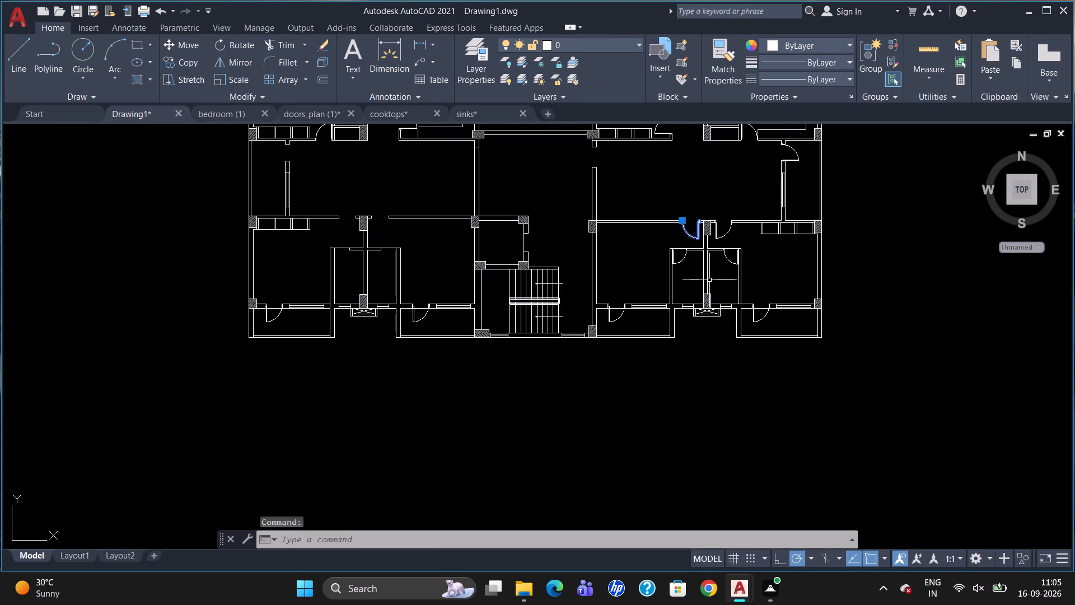
text(CO)
key(Return)
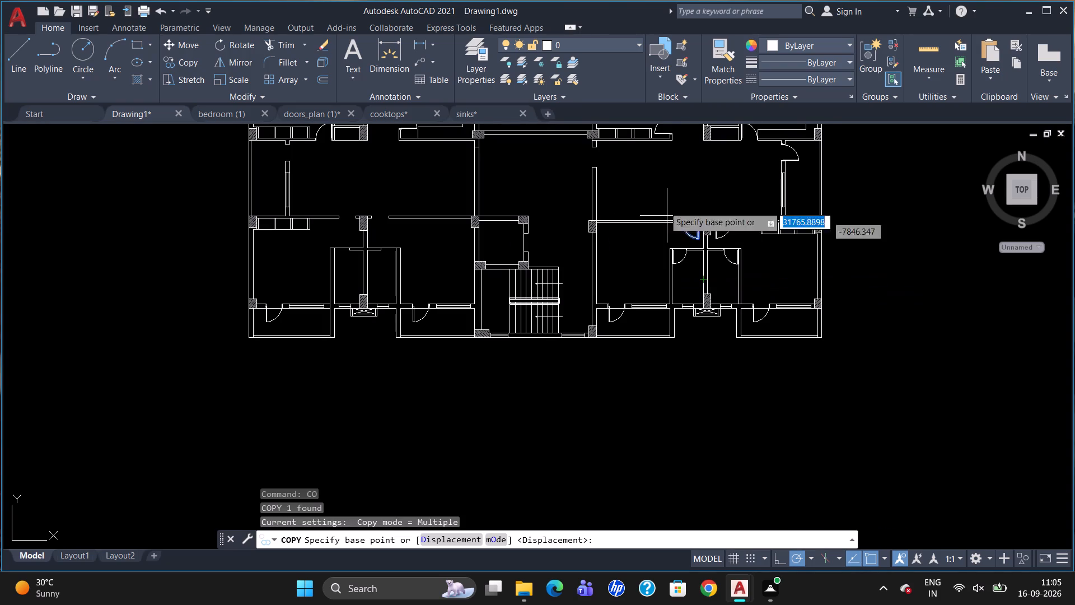
scroll(695, 199, up, 3)
click(708, 280)
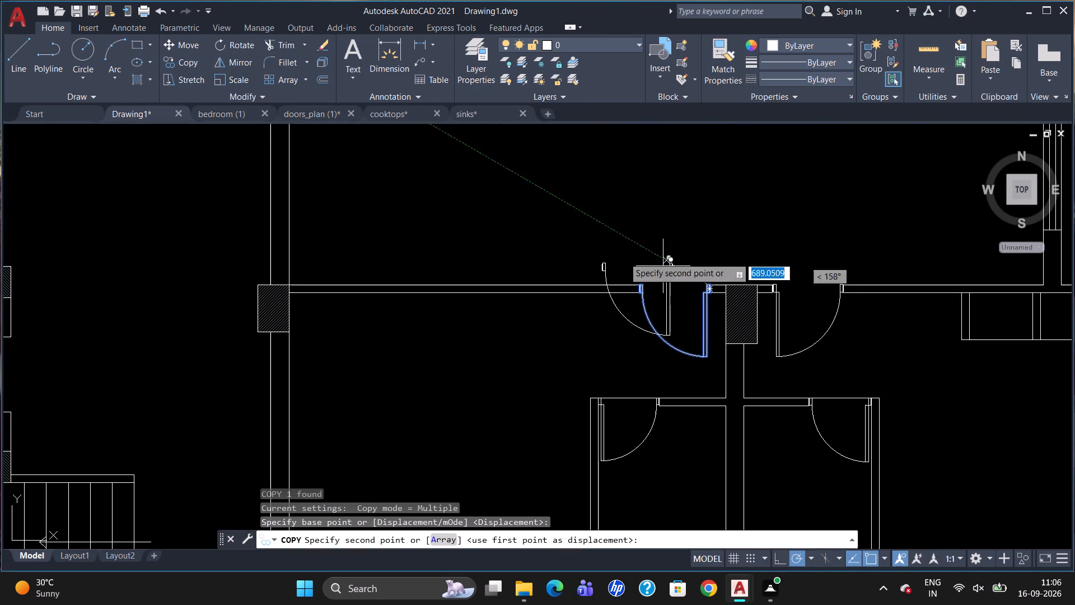
scroll(568, 210, down, 2)
scroll(335, 273, down, 1)
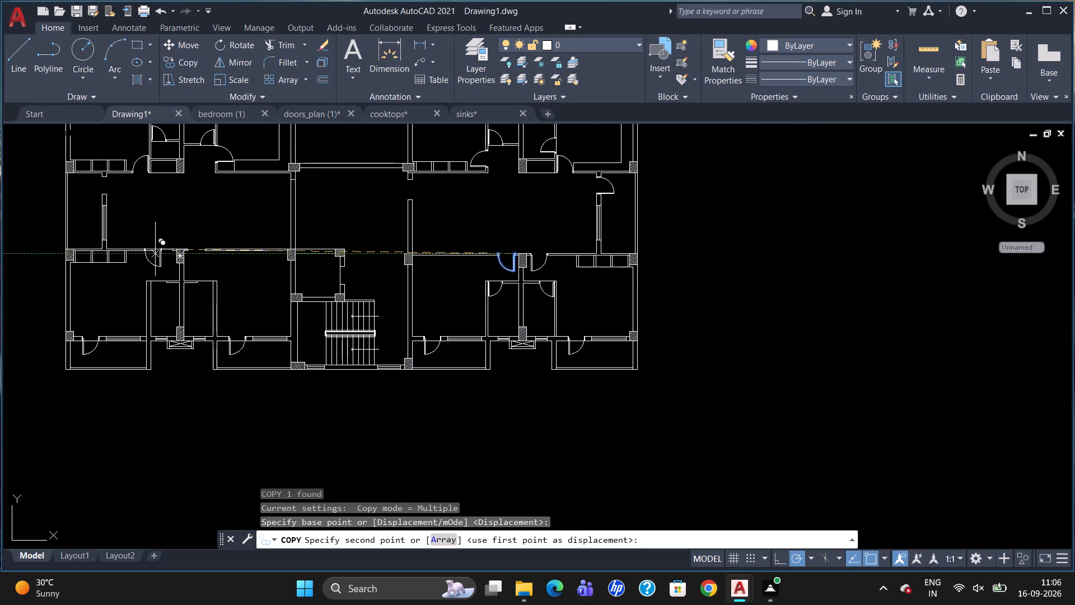
scroll(150, 246, up, 5)
scroll(354, 269, up, 1)
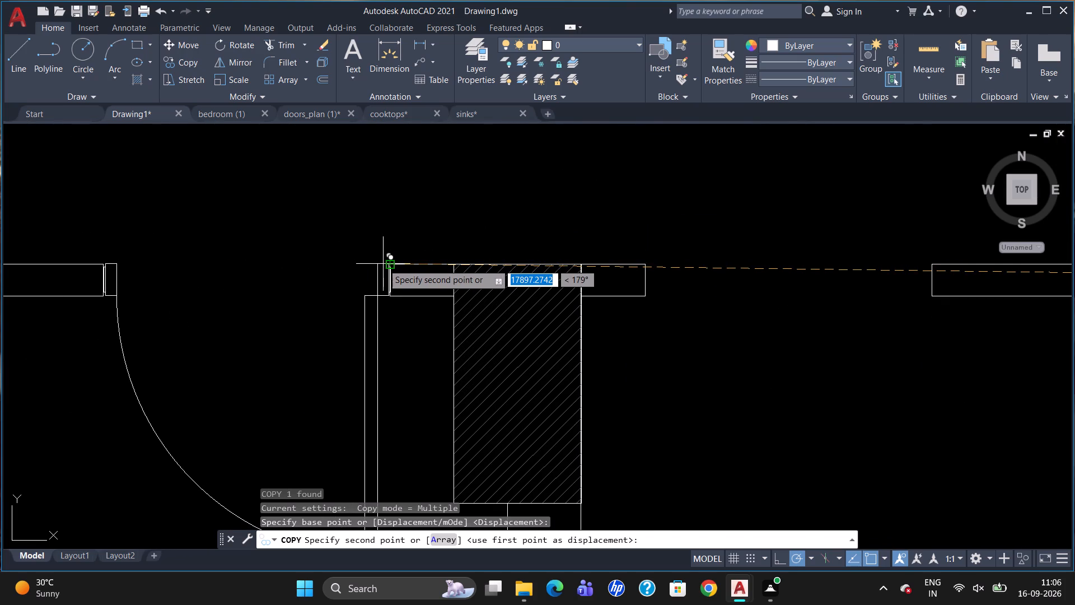
click(383, 264)
key(Escape)
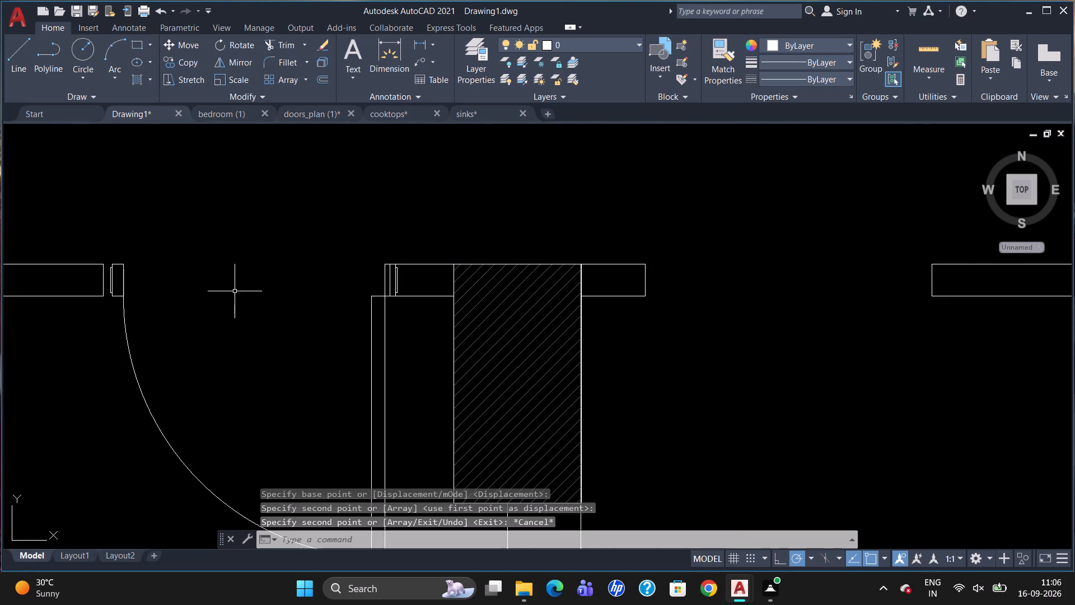
Move the left-hand flat's lower-left bedroom door about 23 units at 180° to bring its hinge jamb against the wall end.
click(376, 296)
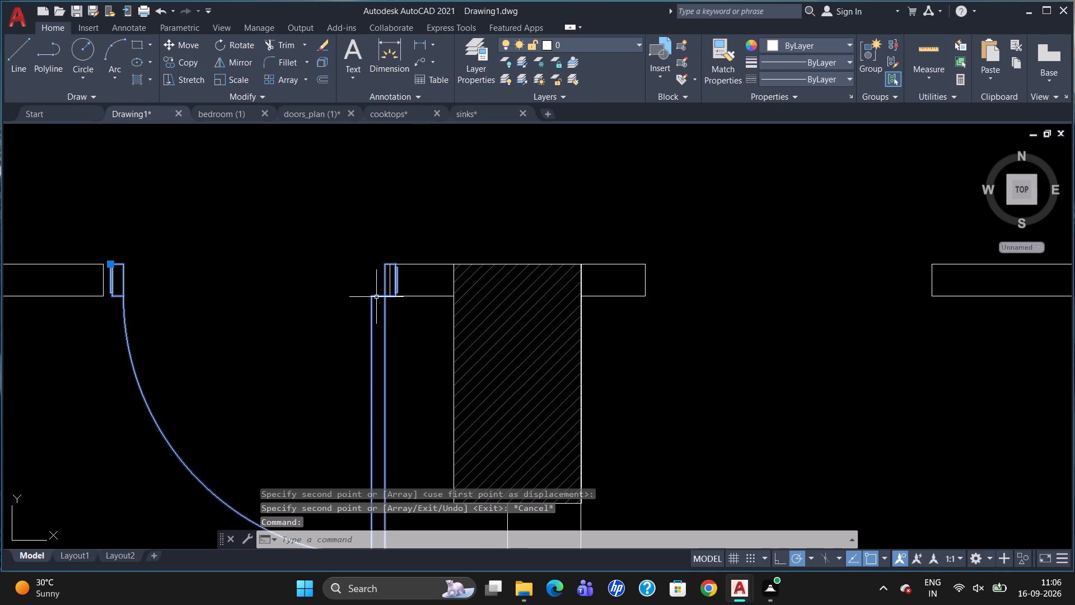
key(m)
key(Return)
scroll(401, 276, up, 3)
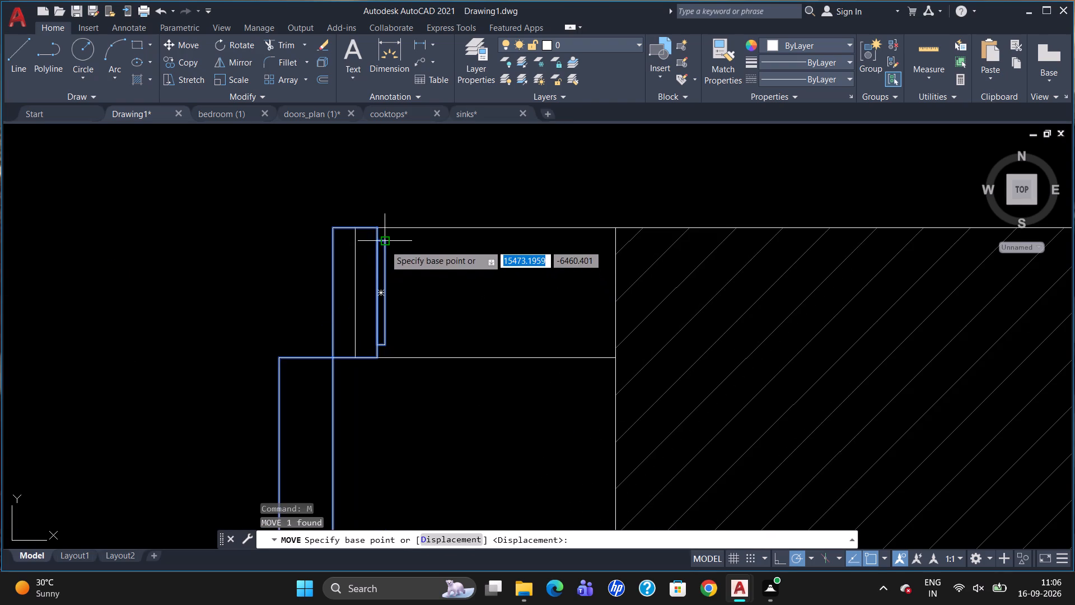
click(385, 244)
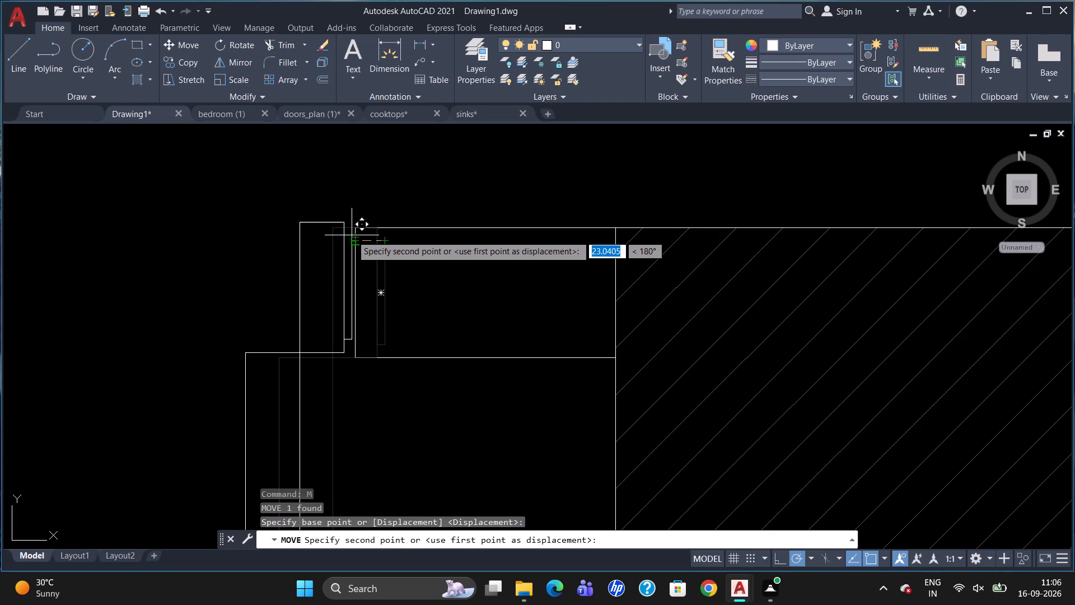
click(353, 238)
Copy the right-hand flat's lower-right bedroom door into the left-hand flat's lower-right bedroom opening, hinge jamb at the wall end beside the central column.
scroll(357, 227, down, 3)
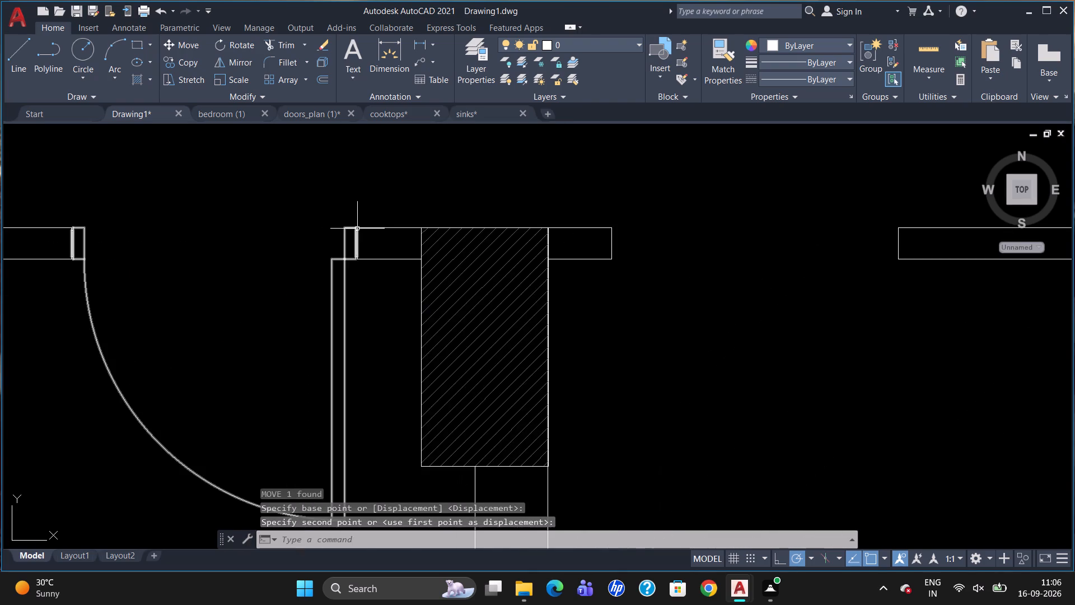
scroll(357, 229, down, 3)
scroll(630, 262, down, 3)
scroll(927, 277, up, 2)
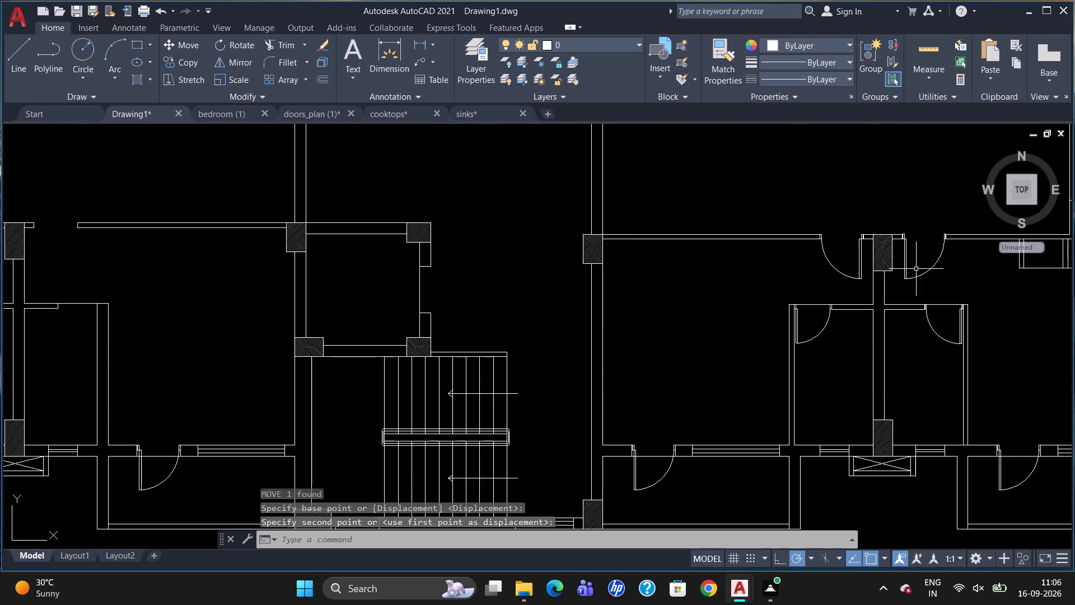
click(905, 258)
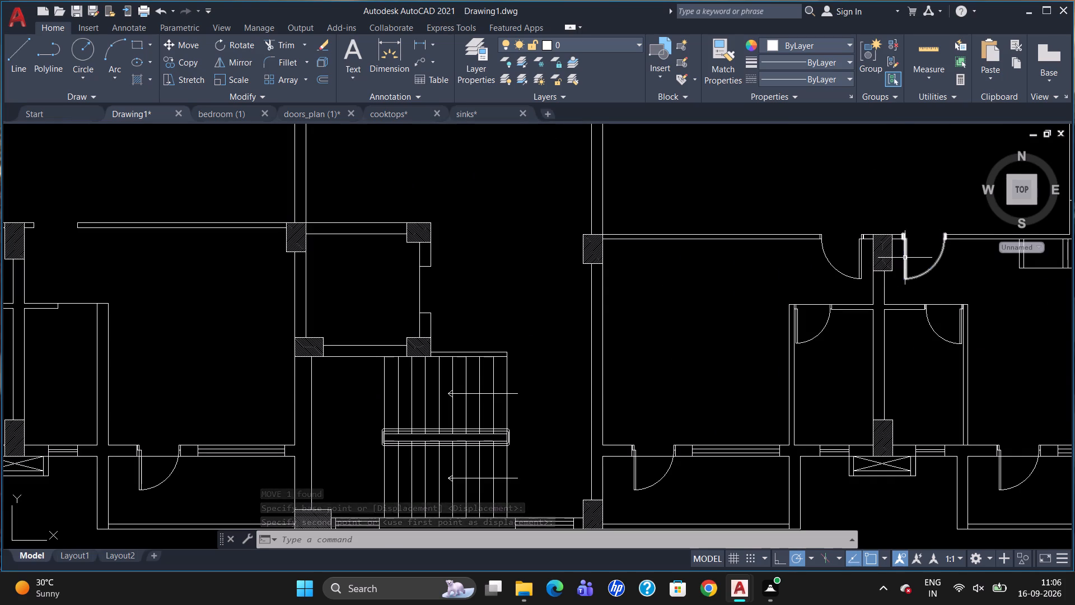
text(CO)
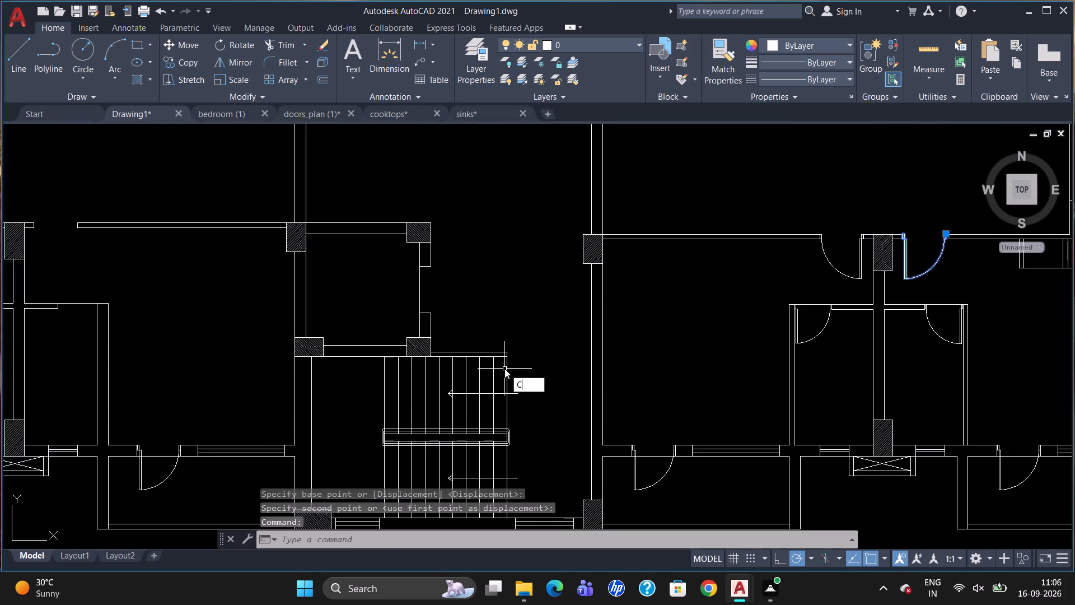
key(Return)
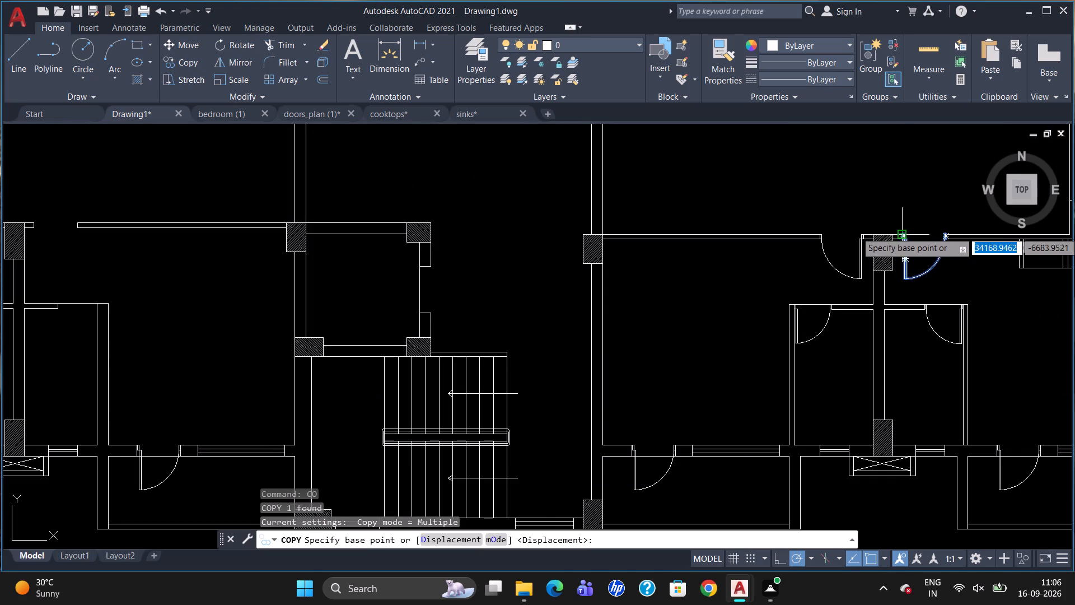
click(901, 232)
scroll(443, 298, down, 2)
scroll(267, 269, up, 4)
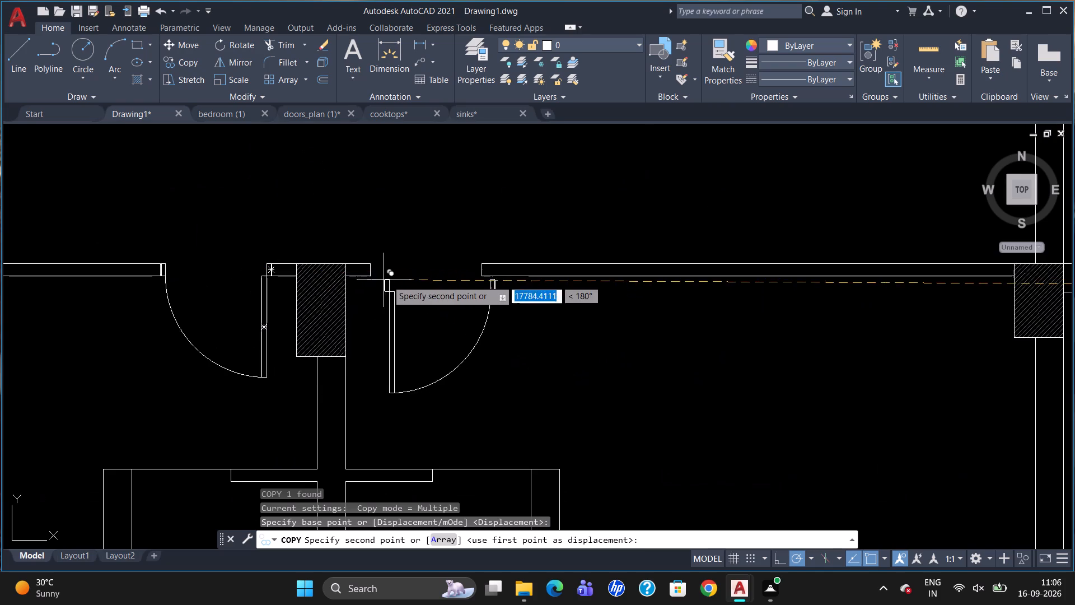
scroll(385, 273, up, 4)
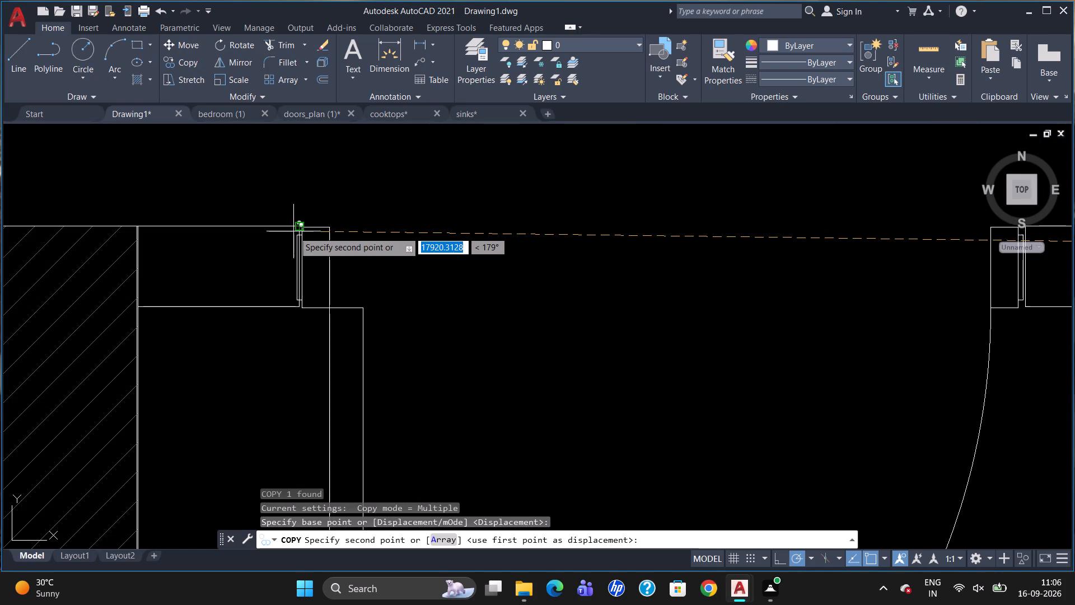
scroll(293, 231, up, 3)
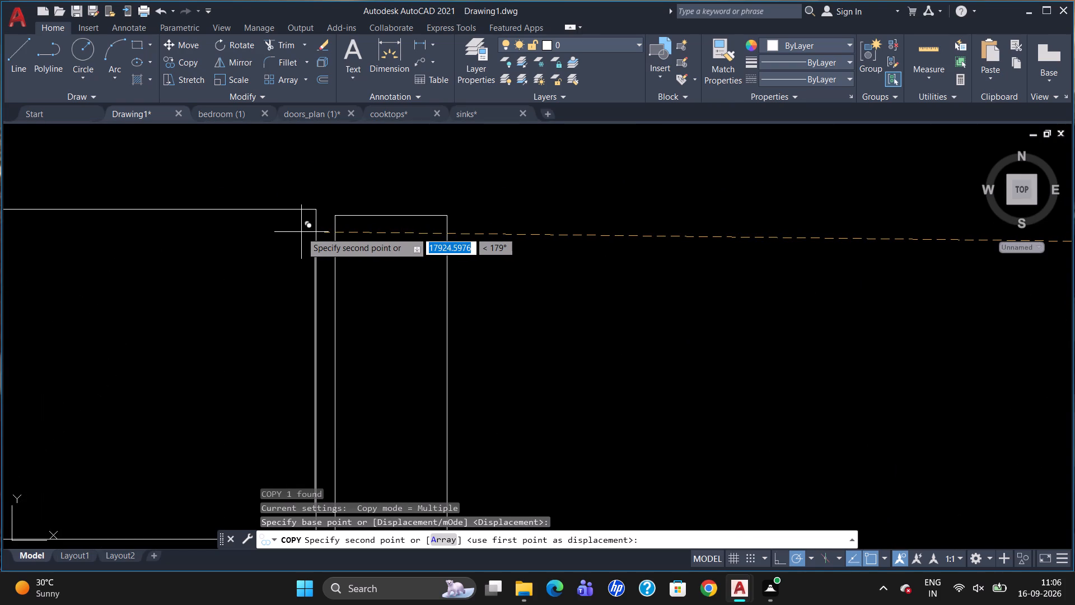
click(302, 232)
key(Escape)
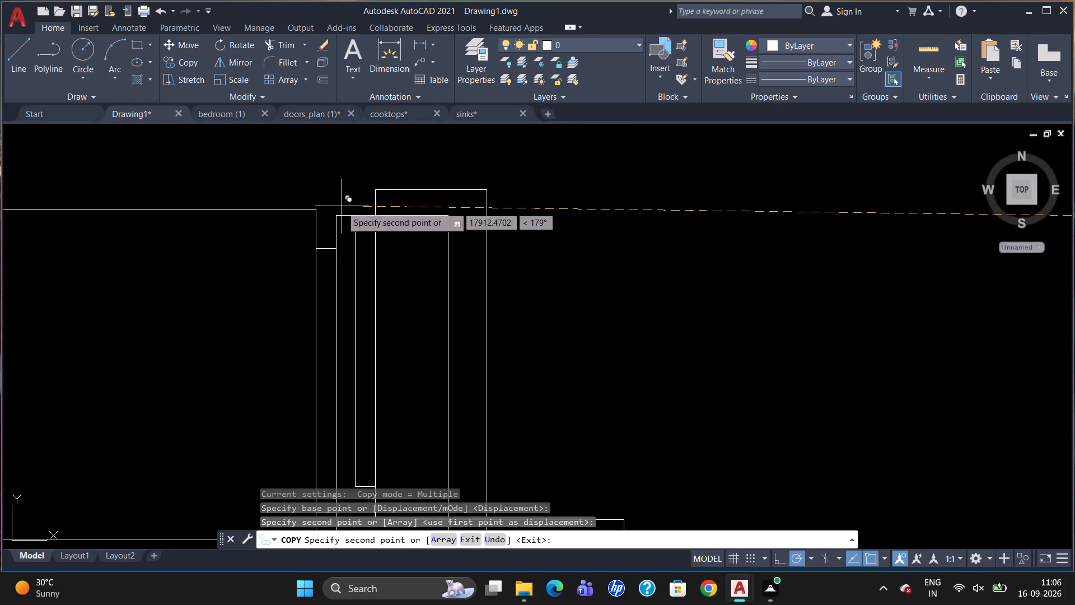
Move the copied lower-right bedroom door slightly upward to align the top of its hinge jamb with the wall's upper line.
click(336, 244)
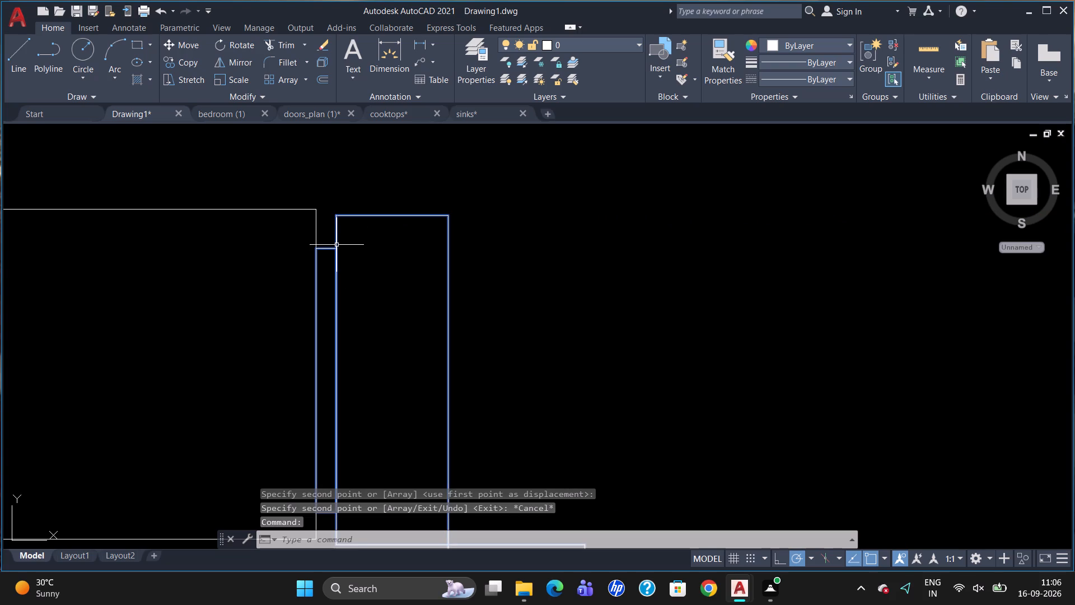
key(m)
key(Return)
click(336, 216)
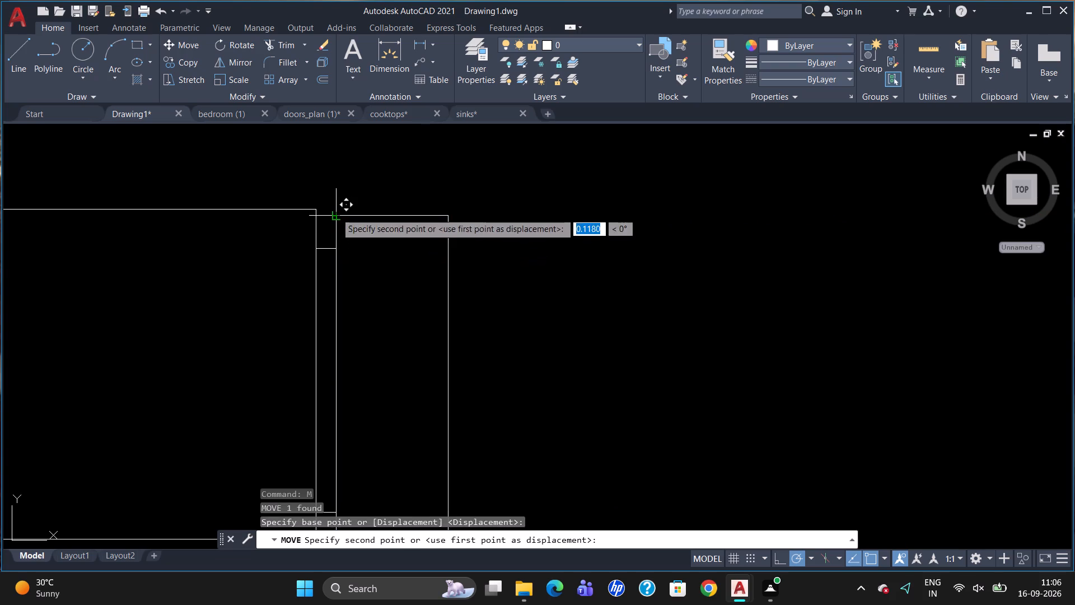
click(336, 208)
Copy the right-hand flat's left bathroom door into the left-hand flat's left bathroom opening, hinge jamb at the left wall's inner face.
scroll(444, 188, down, 6)
scroll(583, 162, down, 4)
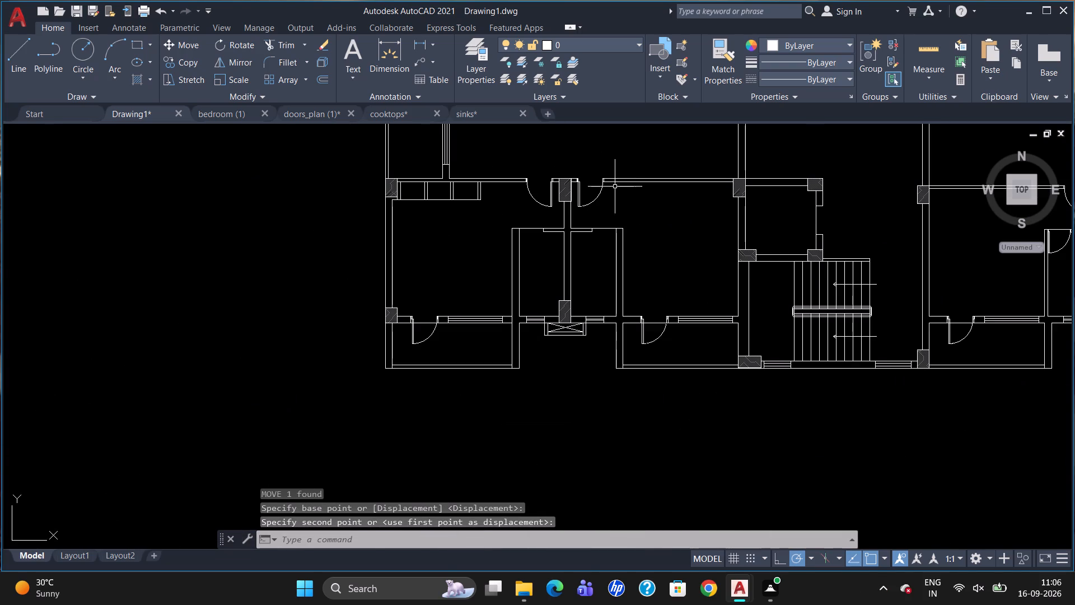
scroll(667, 208, up, 1)
scroll(611, 208, down, 2)
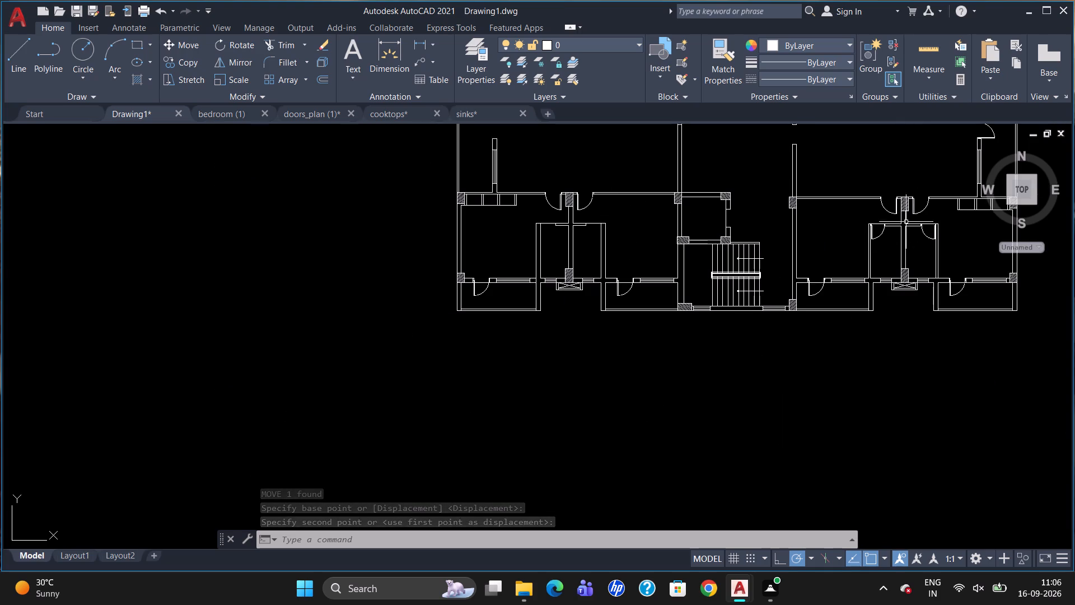
click(871, 229)
key(c)
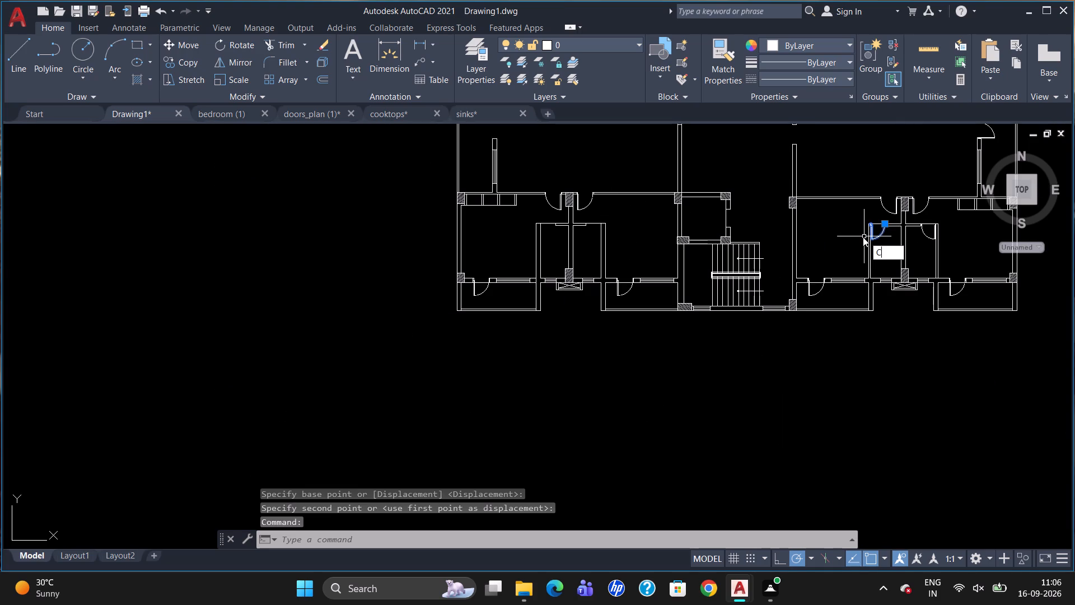
key(o)
key(Return)
click(869, 221)
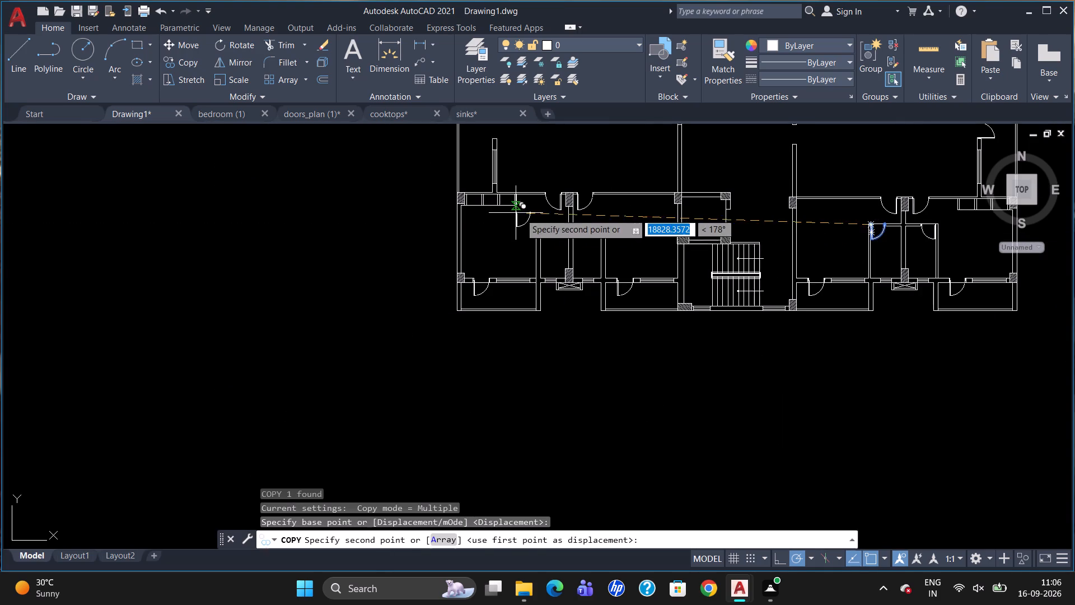
scroll(524, 215, up, 4)
scroll(645, 260, up, 3)
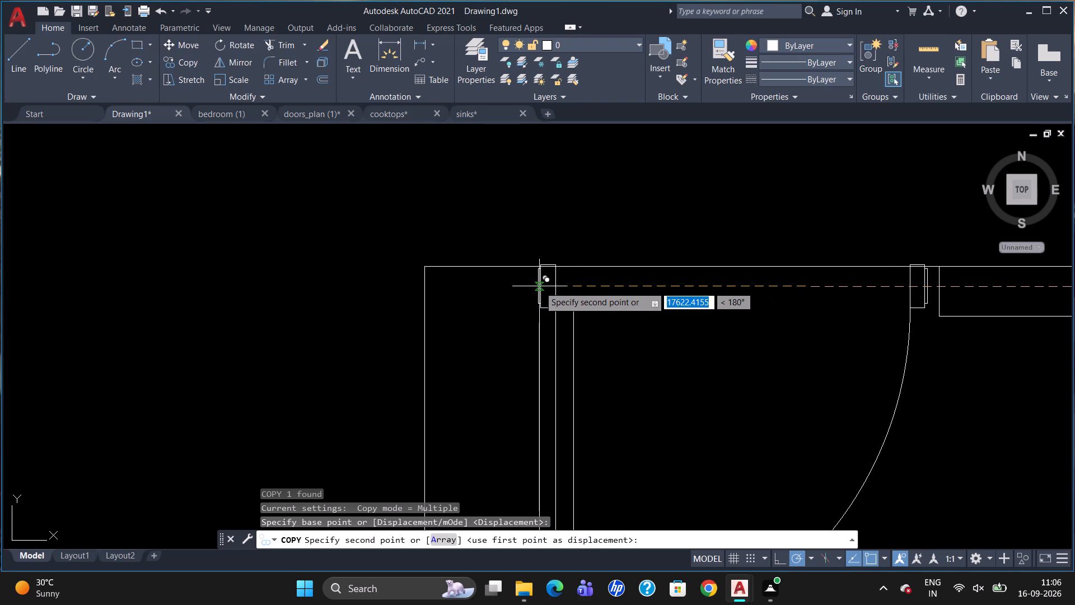
scroll(540, 288, up, 2)
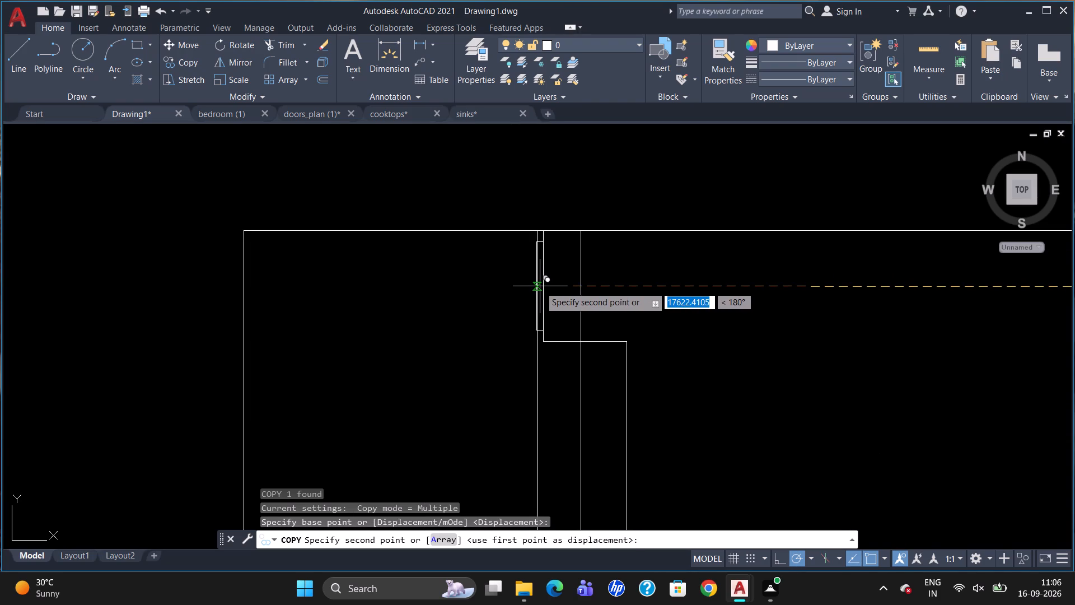
click(540, 286)
key(Escape)
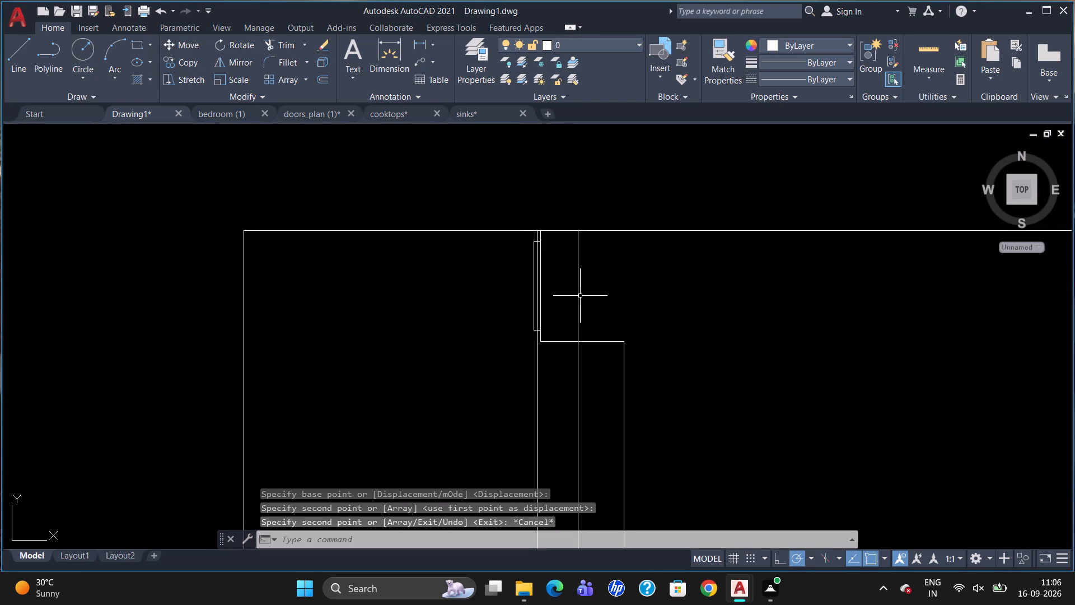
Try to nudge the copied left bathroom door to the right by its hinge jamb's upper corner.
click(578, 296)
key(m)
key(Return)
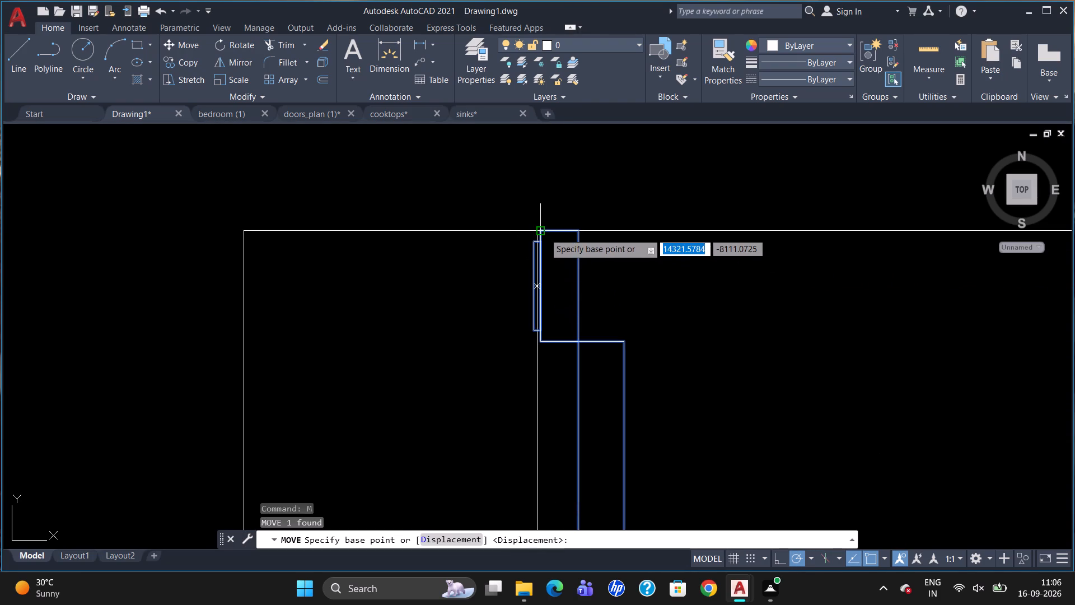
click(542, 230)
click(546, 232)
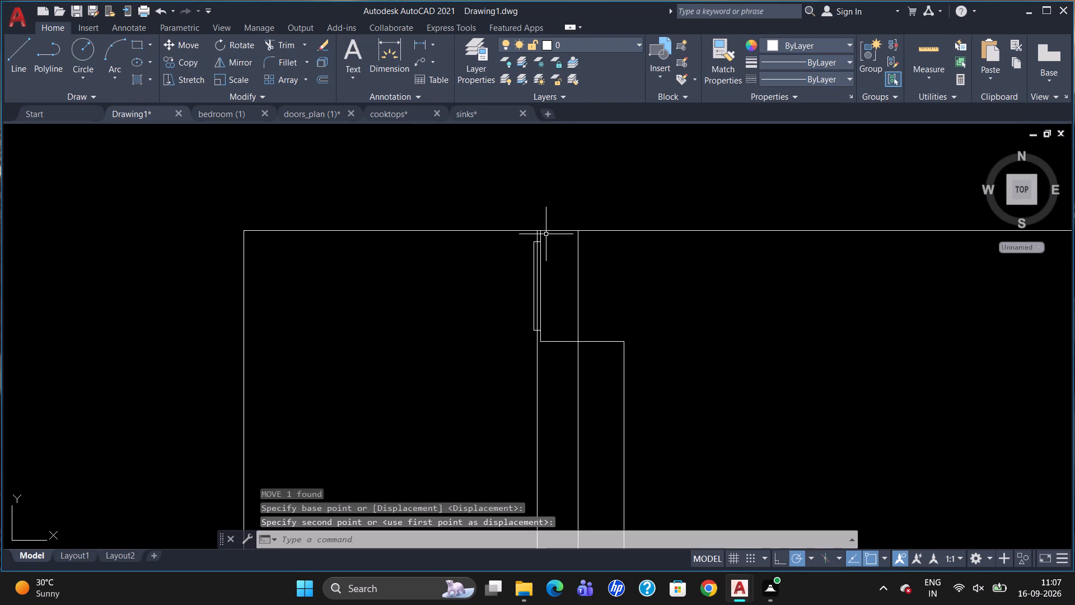
Move the copied left bathroom door about 2.6 units at 0° to seat its hinge jamb against the wall's inner face.
click(542, 233)
key(m)
key(Return)
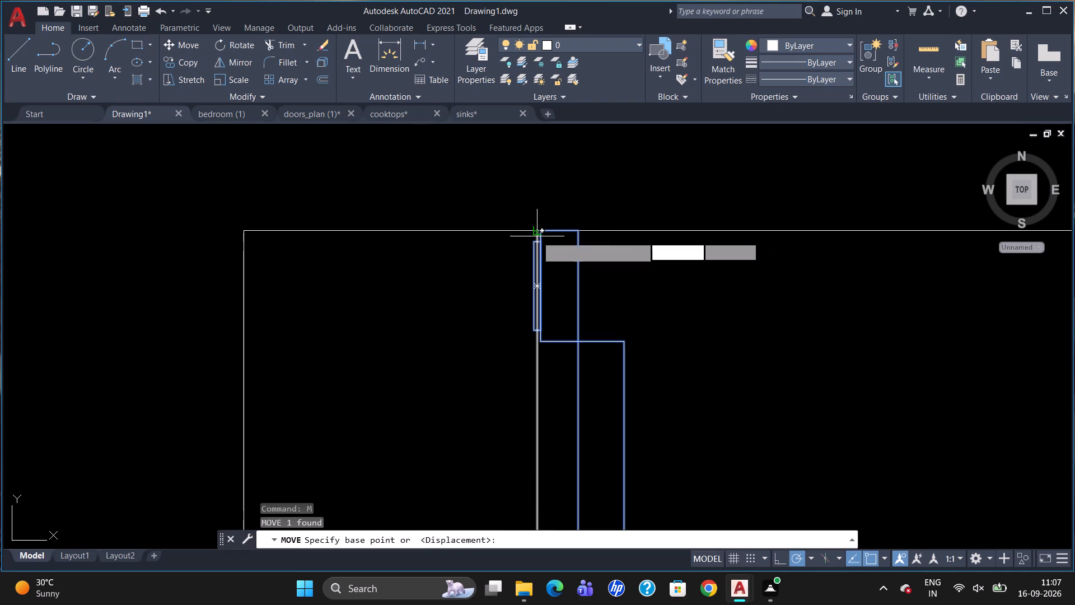
scroll(537, 236, up, 4)
click(516, 271)
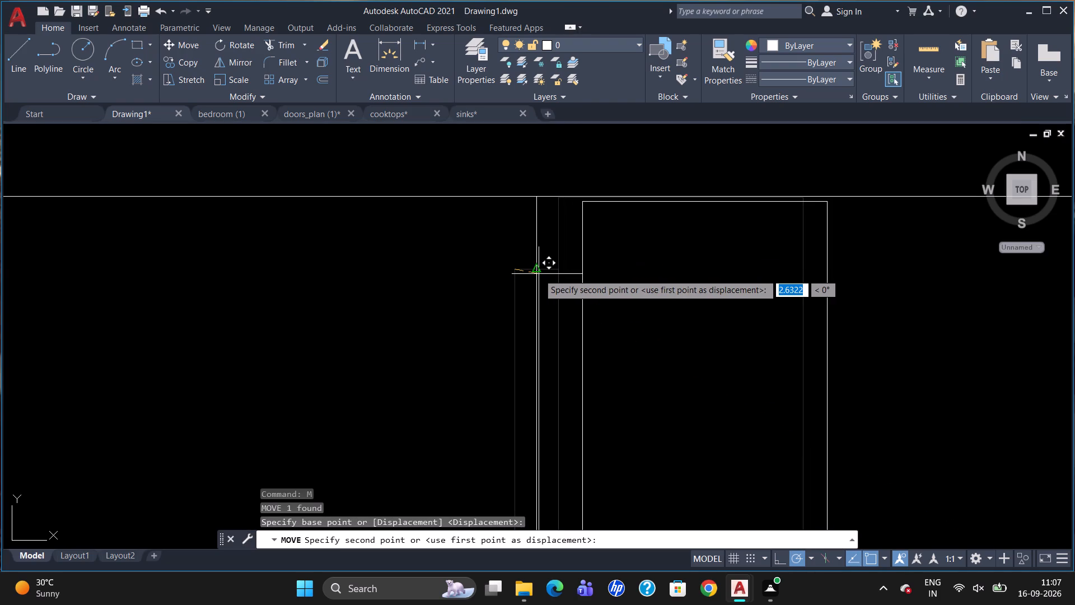
click(539, 274)
Copy the right-hand flat's right bathroom door into the left-hand flat's right bathroom opening, hinge jamb at the right wall's inner face.
scroll(481, 246, down, 9)
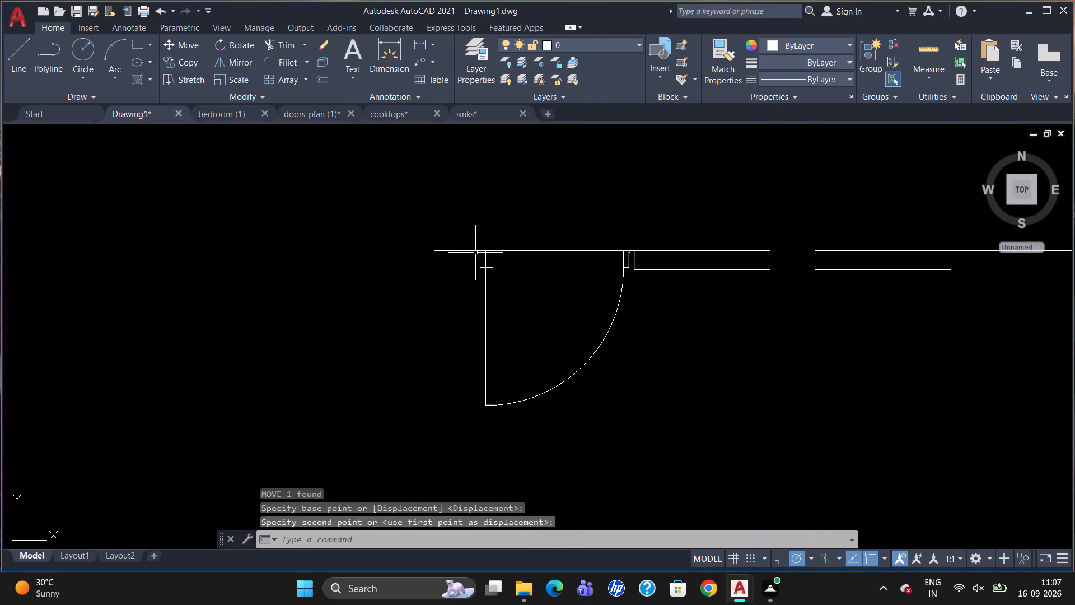
scroll(618, 227, down, 2)
scroll(572, 207, down, 2)
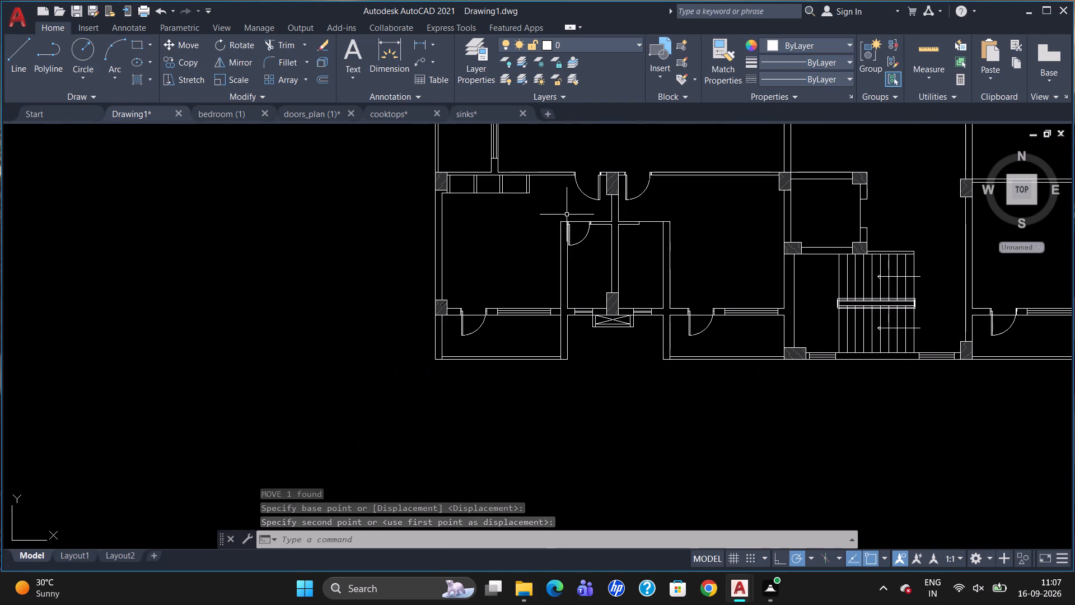
scroll(527, 225, down, 1)
scroll(946, 225, up, 2)
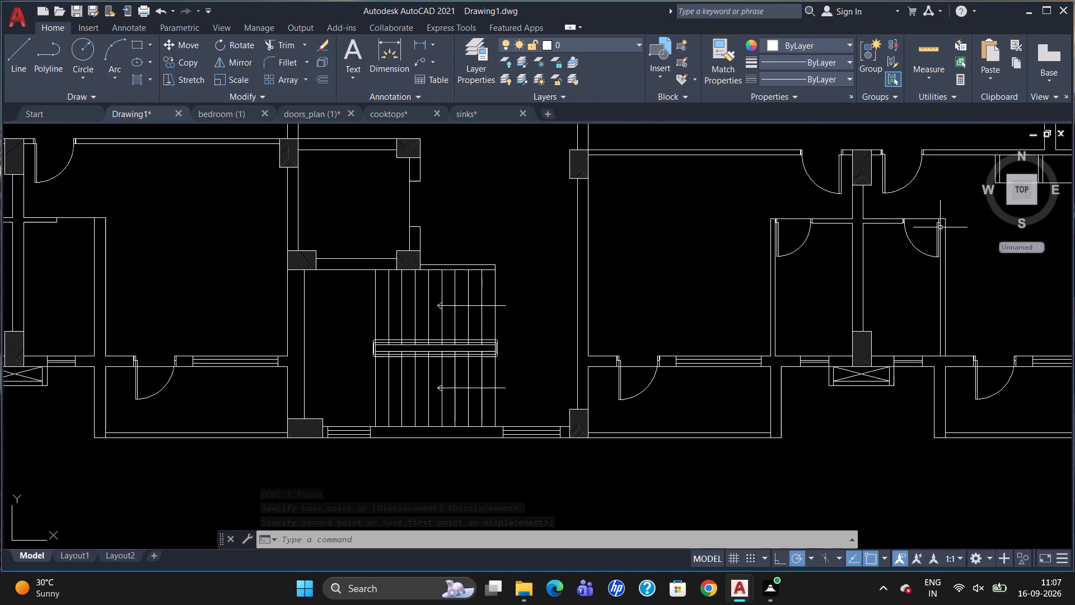
click(908, 235)
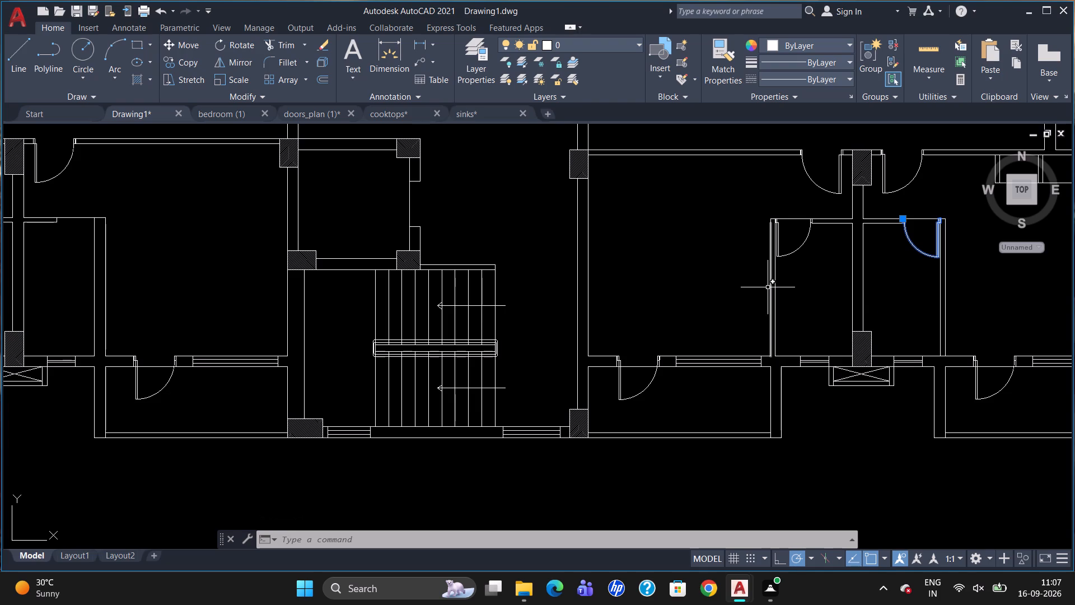
text(CO)
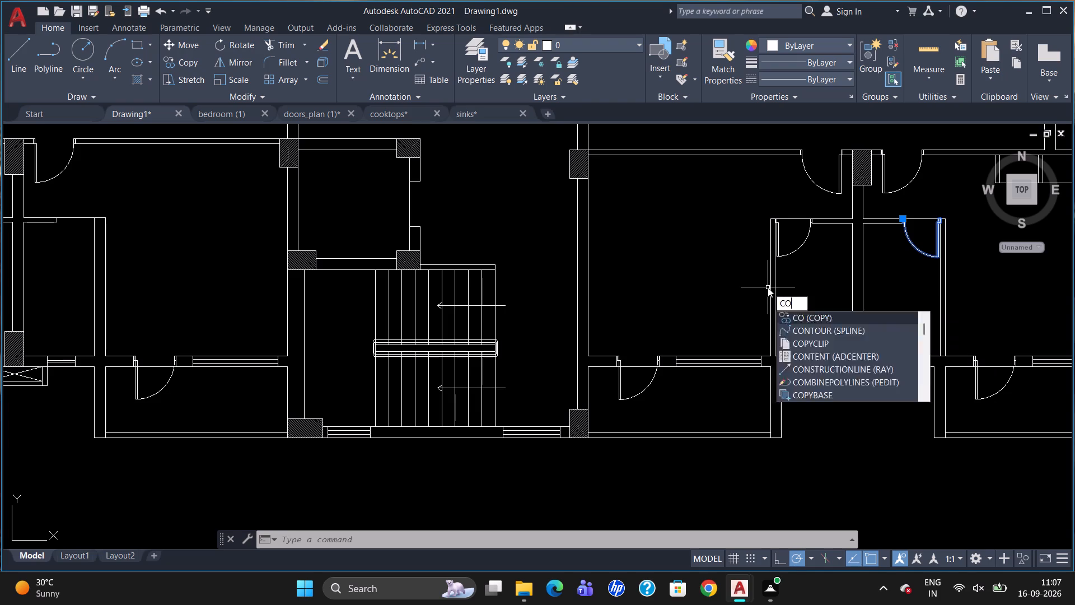
key(Return)
click(942, 219)
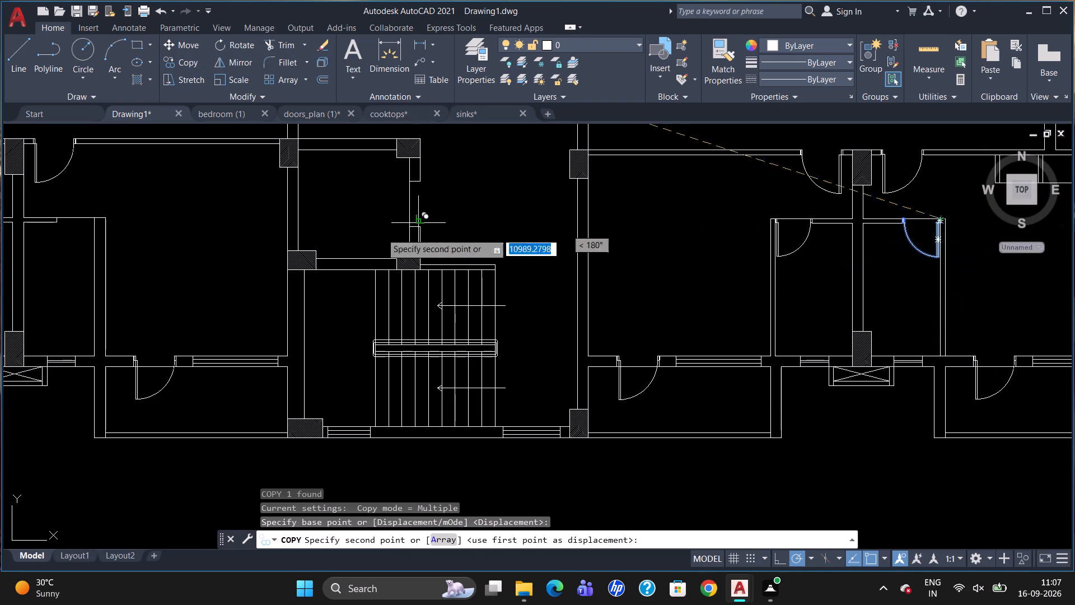
scroll(339, 305, down, 1)
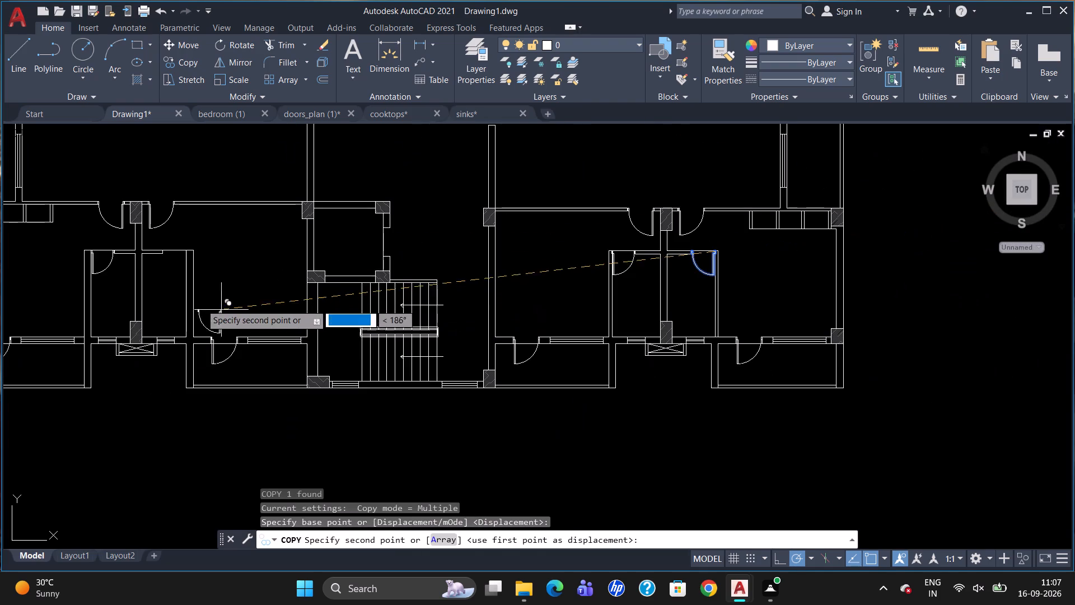
scroll(156, 239, up, 5)
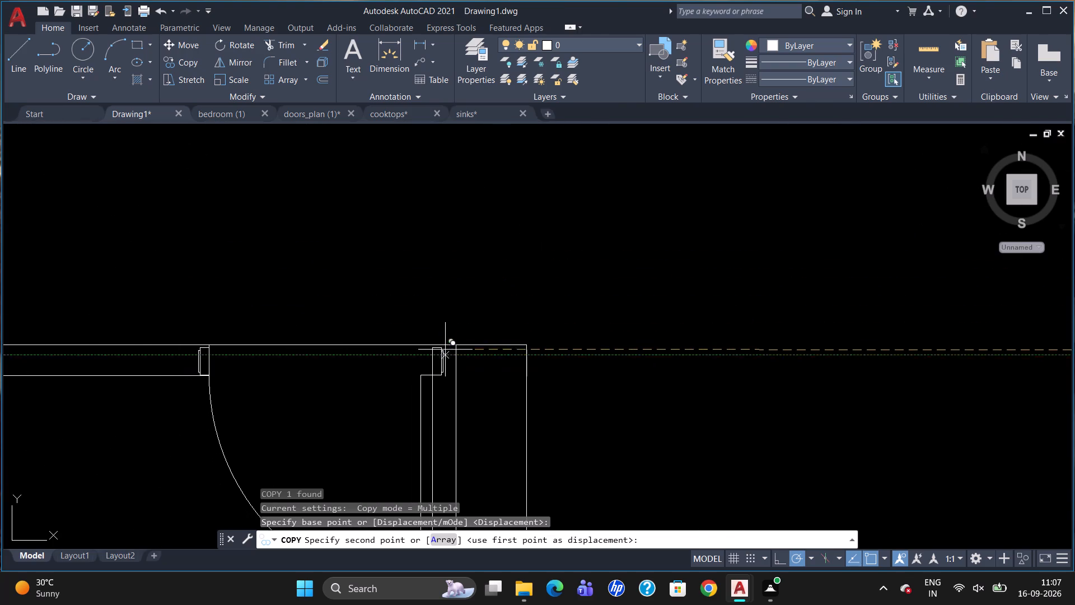
scroll(456, 347, up, 2)
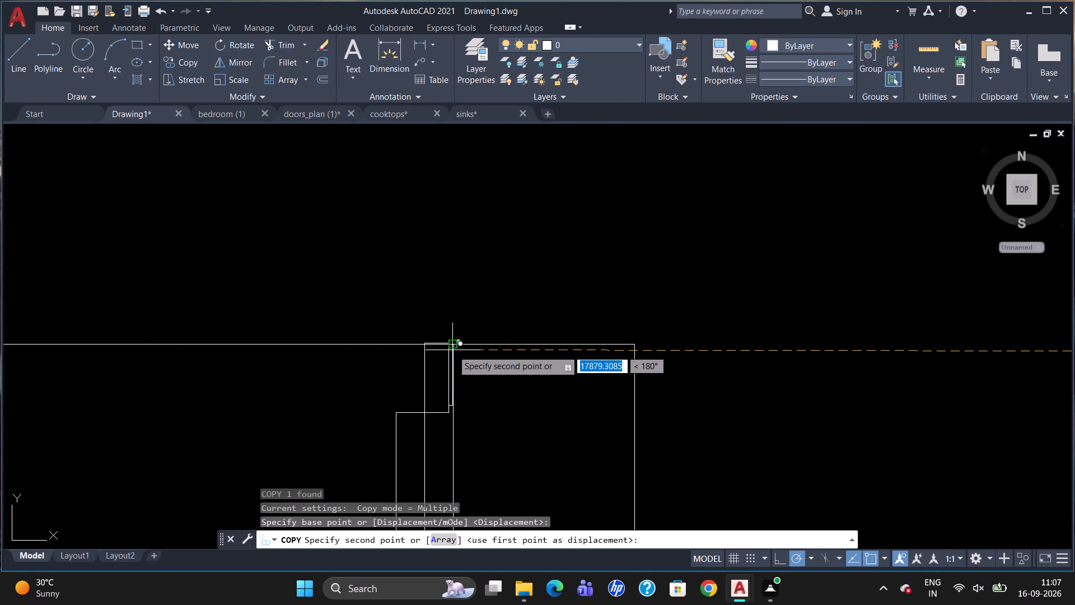
click(453, 351)
key(Escape)
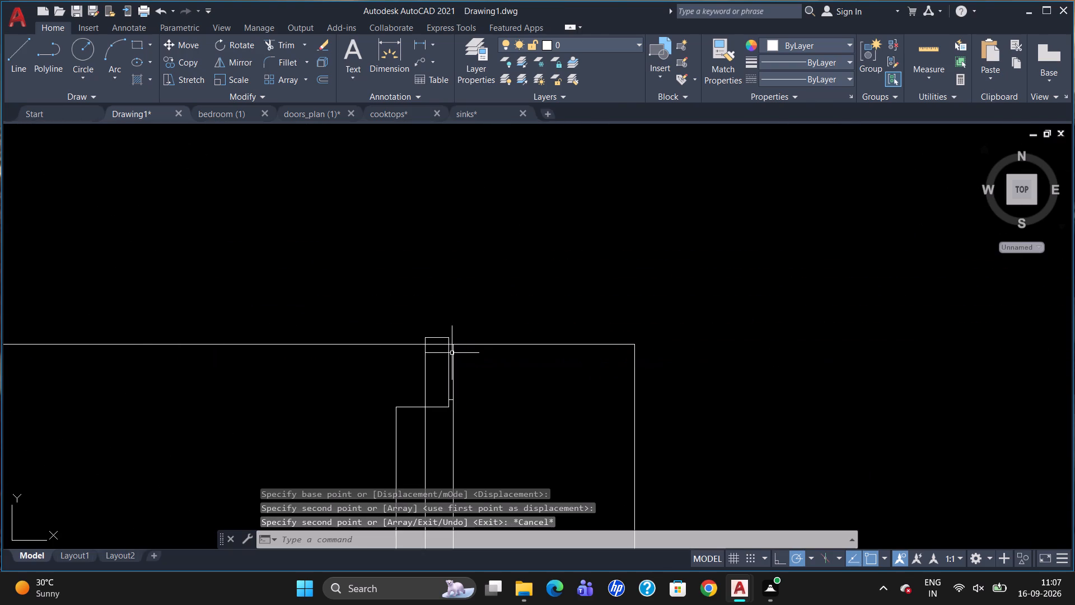
Move the copied right bathroom door down in the left-hand flat so its hinge jamb's upper corner meets the wall's upper line.
click(451, 355)
key(m)
key(Return)
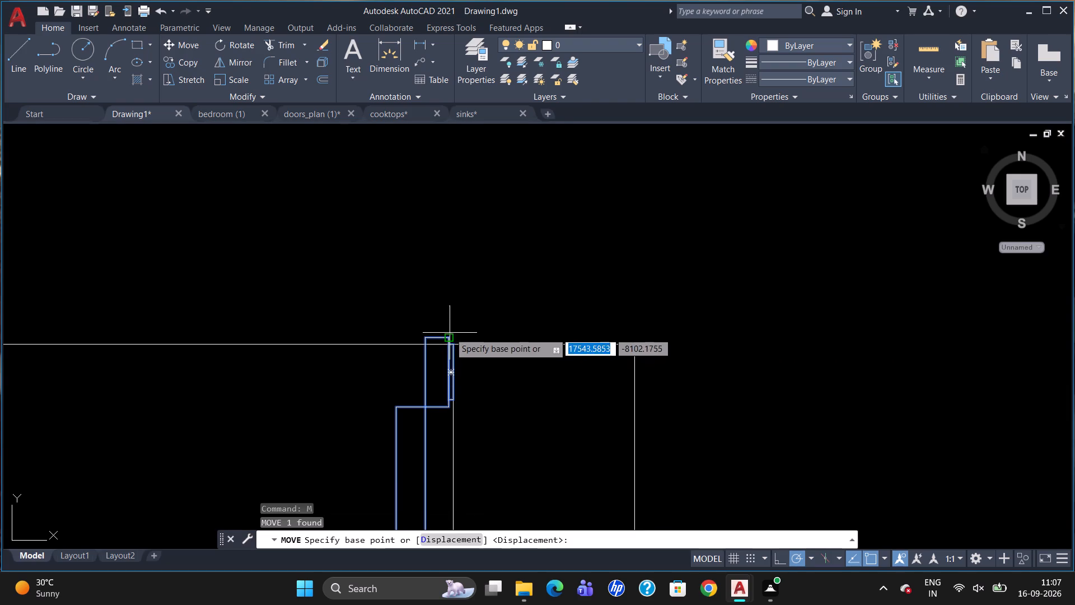
drag(448, 332, 450, 343)
click(446, 345)
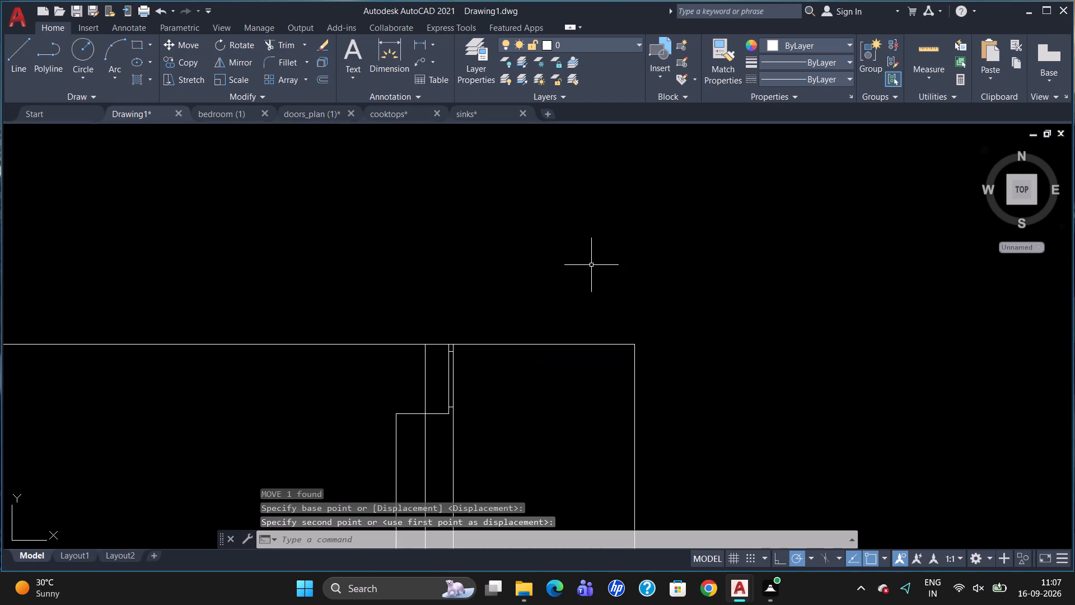
Insert the Toilet - Imperial block from the architectural tool palette into the empty space beside the right-hand flat.
scroll(526, 237, down, 5)
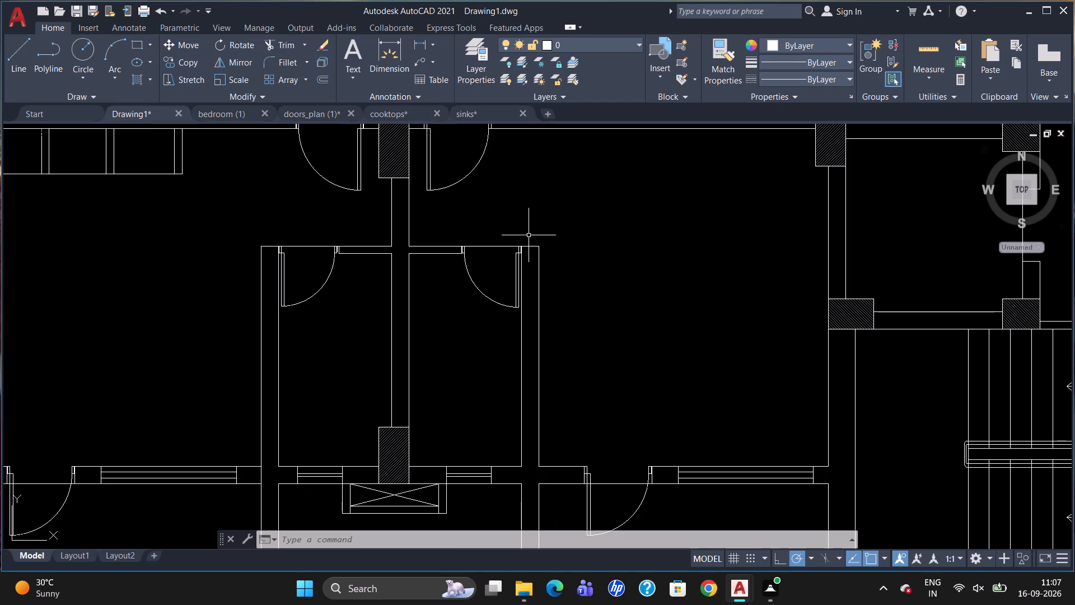
scroll(527, 226, down, 3)
scroll(551, 230, up, 1)
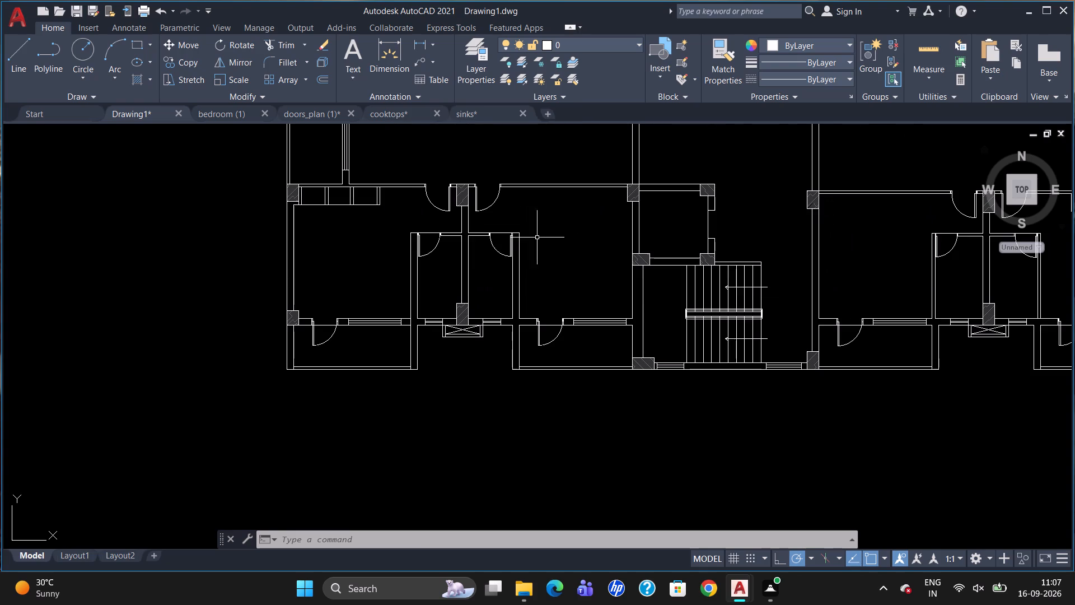
scroll(368, 382, down, 1)
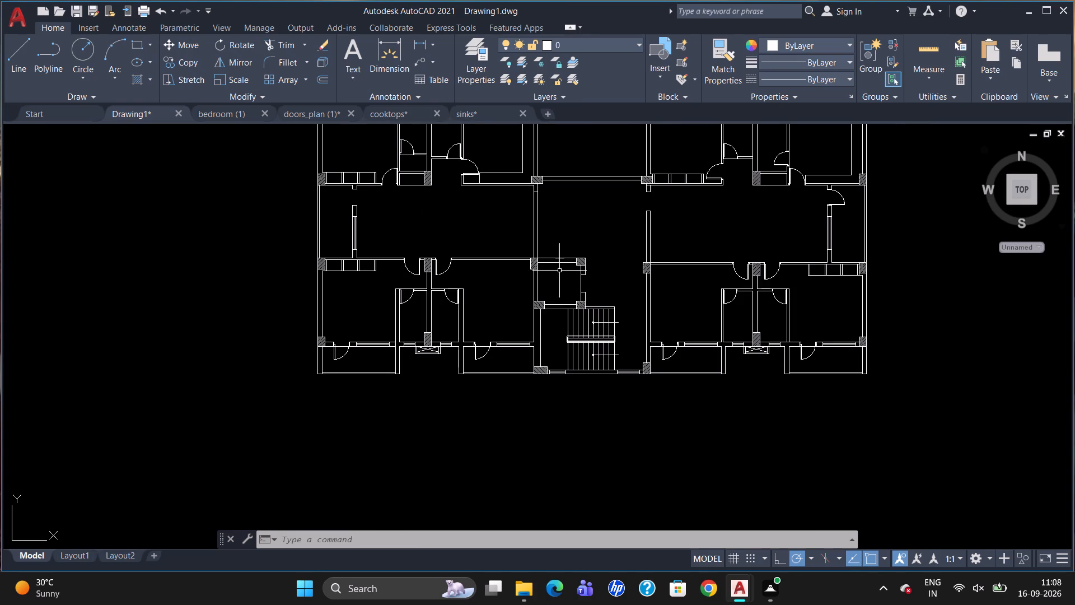
scroll(619, 244, up, 1)
scroll(440, 278, down, 1)
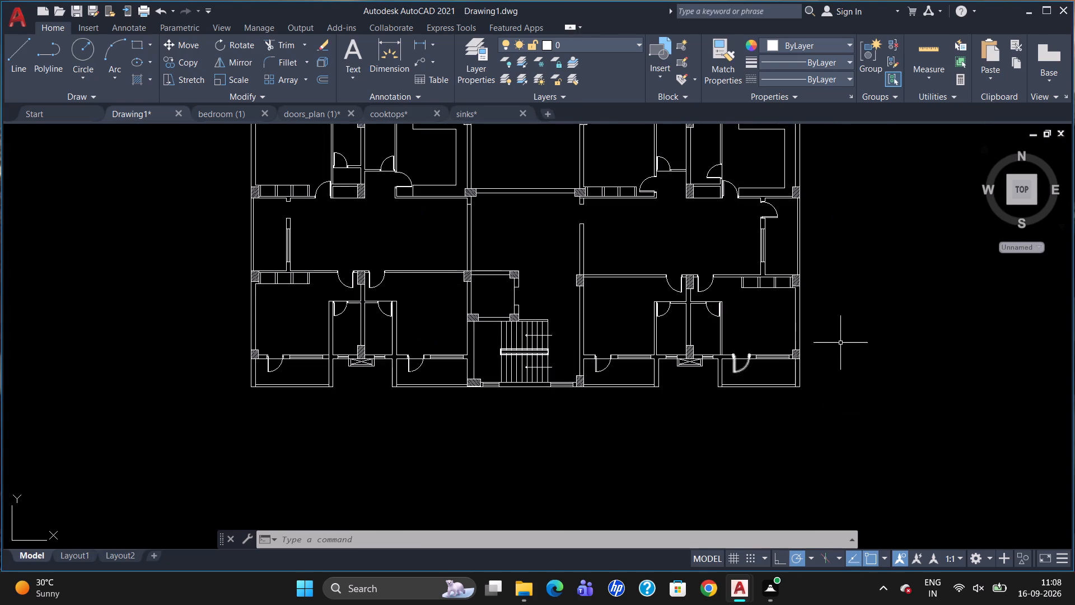
key(ctrl+3)
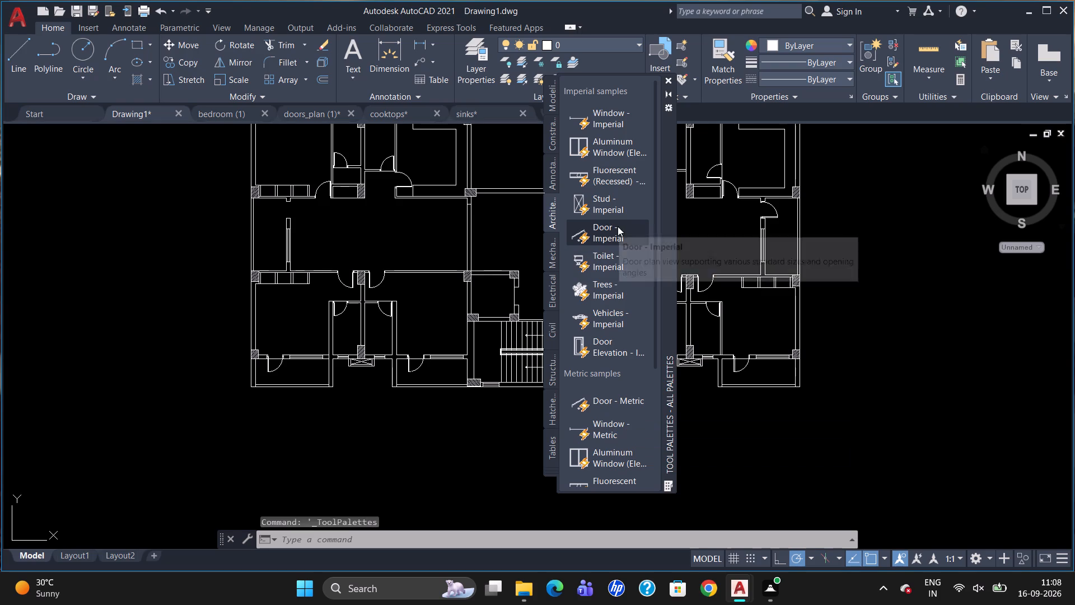
drag(599, 263, 916, 356)
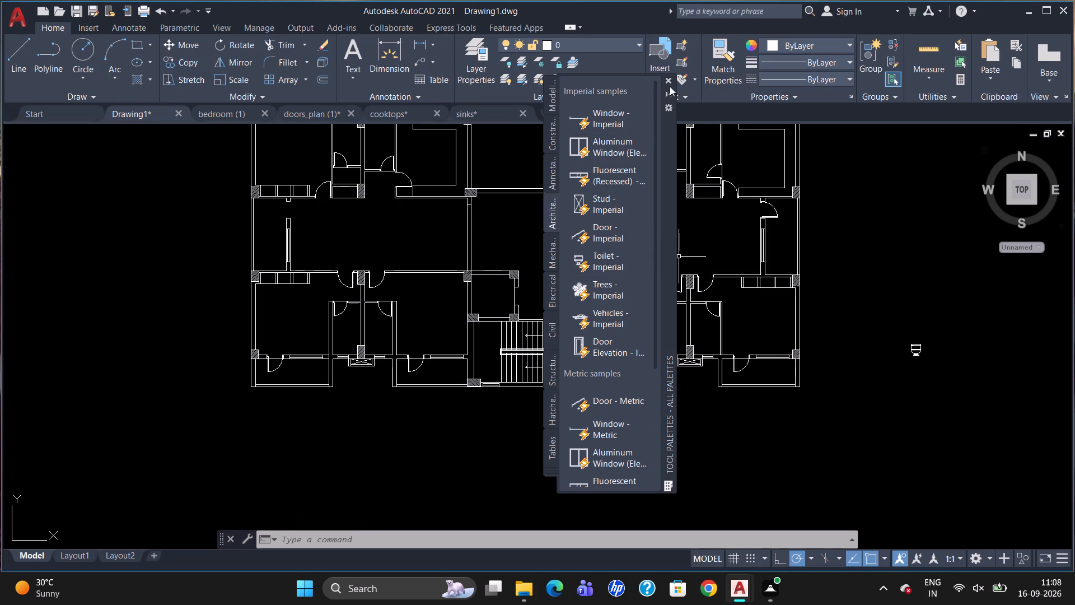
click(672, 82)
Set the inserted toilet block's view to Round (Plan).
click(921, 351)
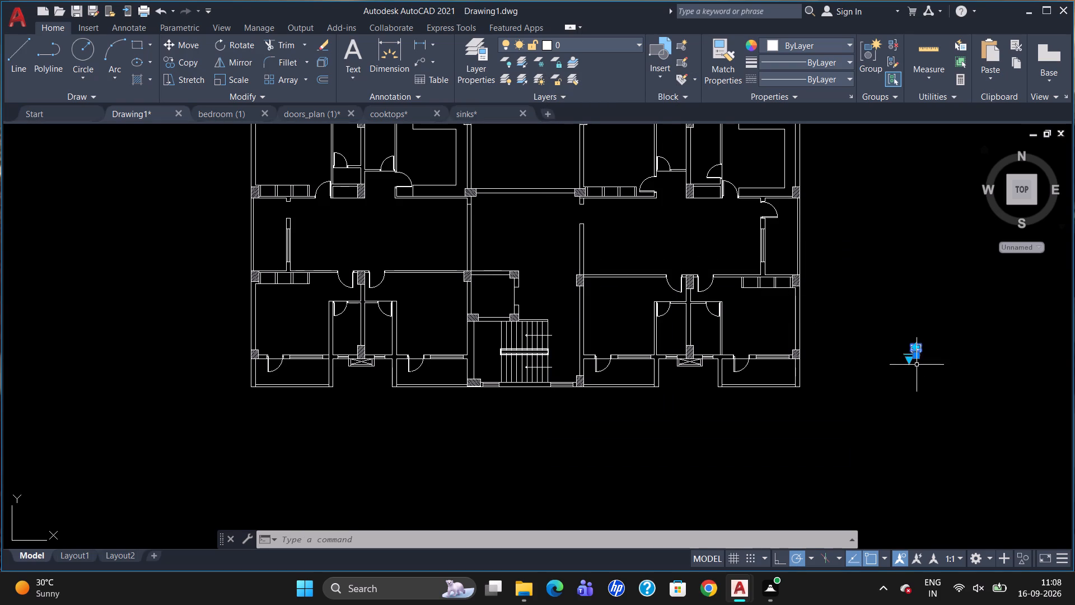
click(907, 360)
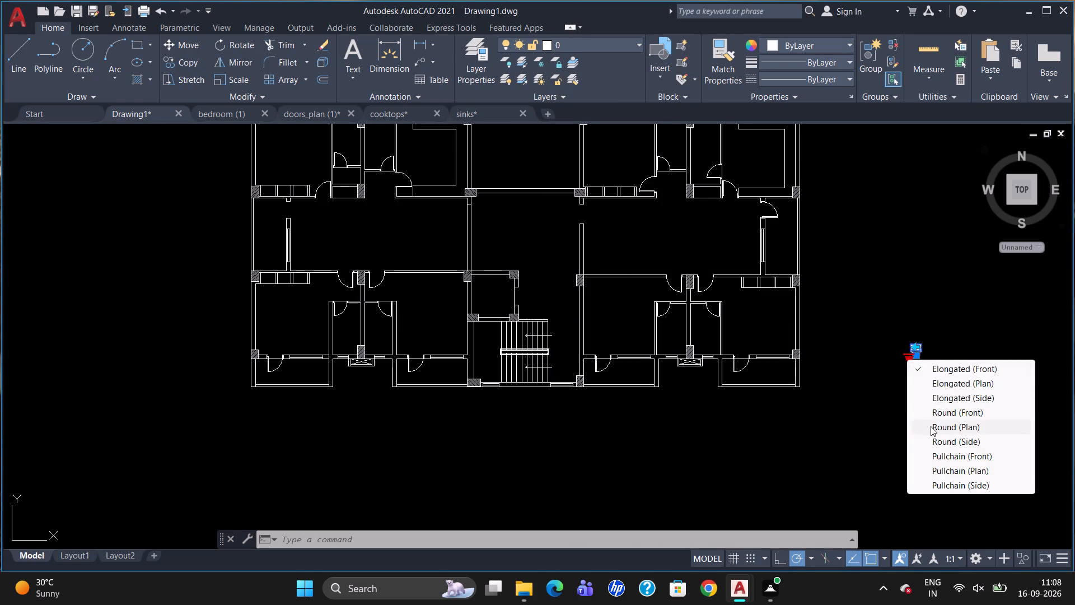
click(931, 427)
key(Escape)
Rotate the round plan toilet 180° so its tank faces the bottom of the plan.
click(915, 361)
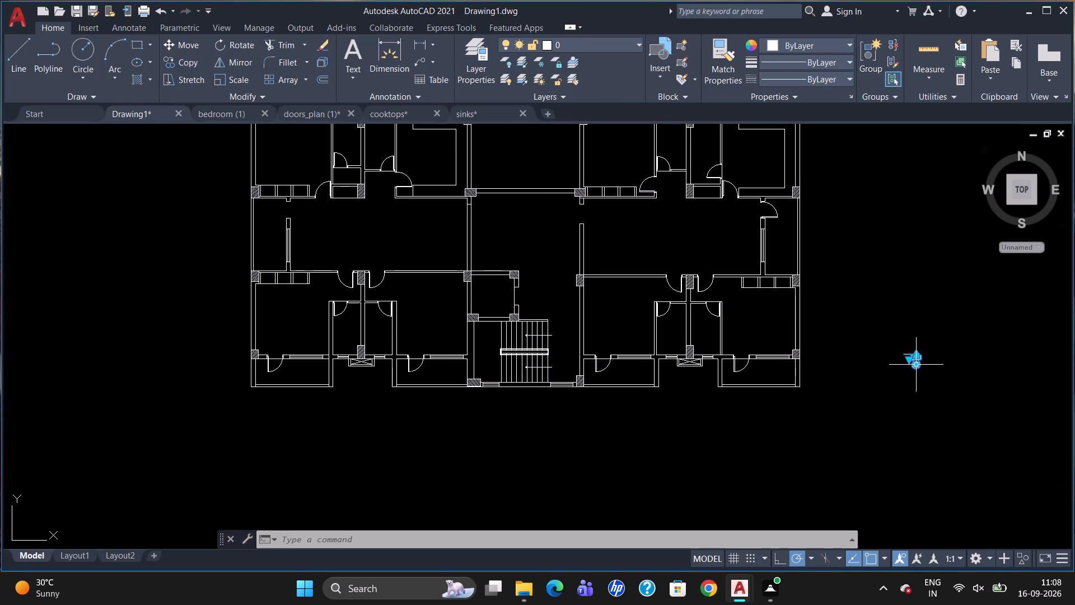
key(r)
key(o)
key(Return)
drag(912, 367, 914, 374)
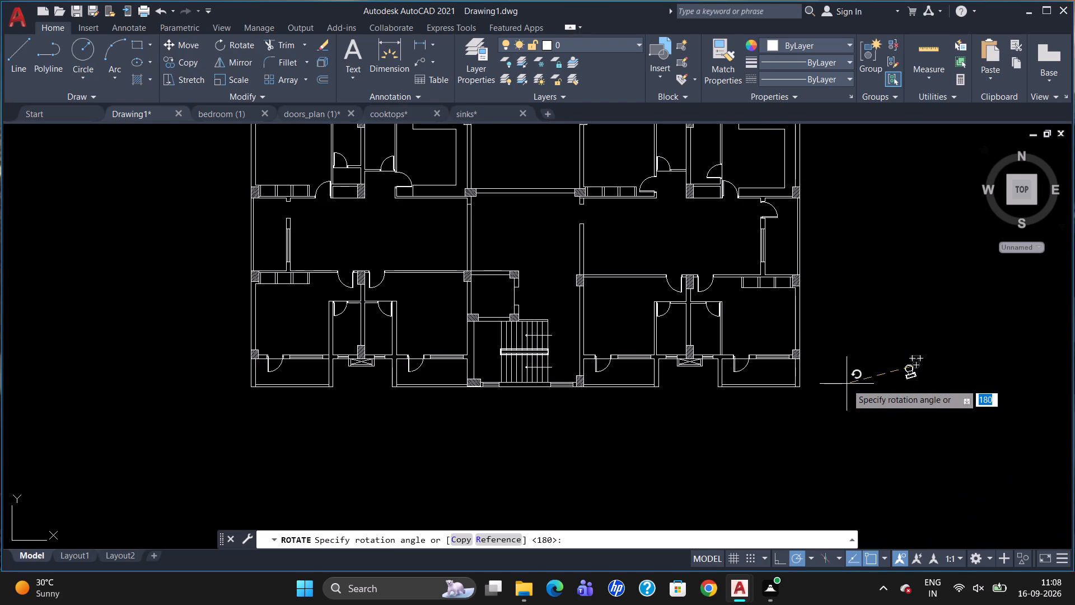
scroll(850, 377, up, 2)
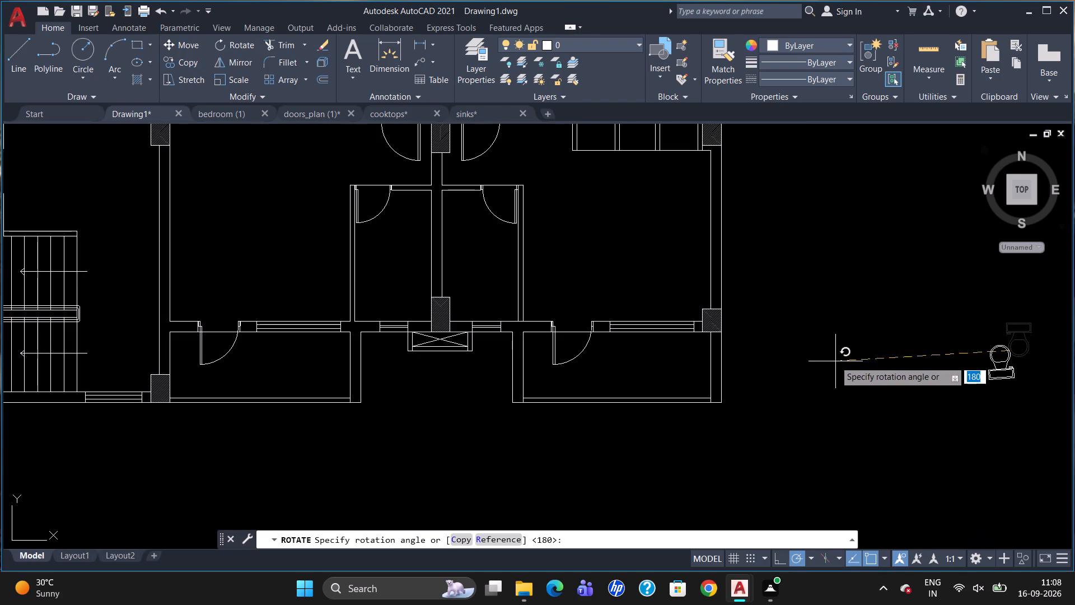
click(829, 351)
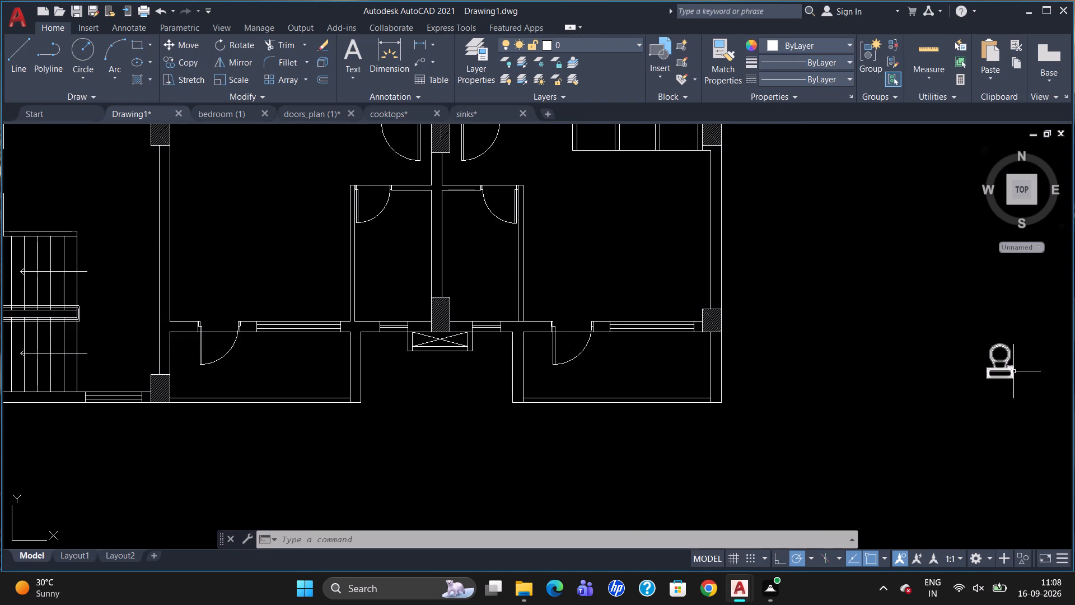
Copy the rotated toilet from its centre into the left-hand flat's left bathroom, near the window wall.
click(1013, 371)
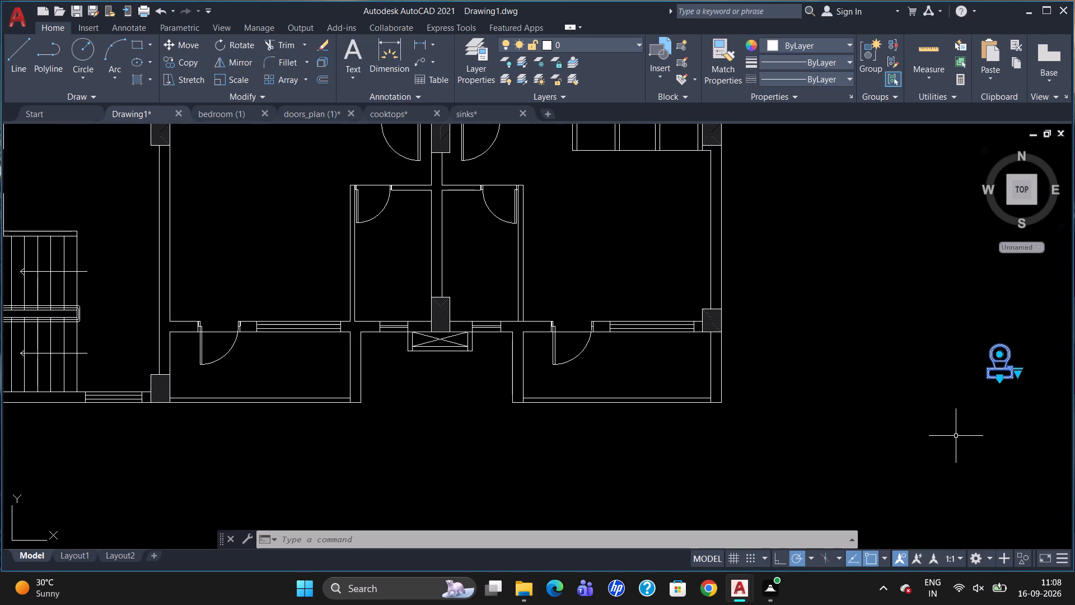
text(CO)
key(Return)
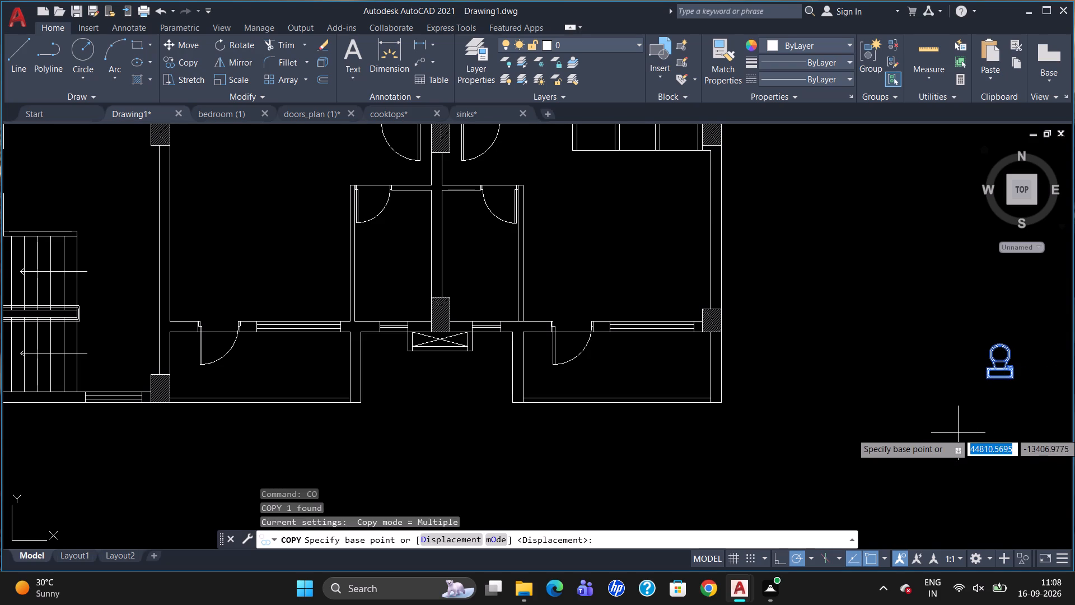
drag(1002, 364, 998, 369)
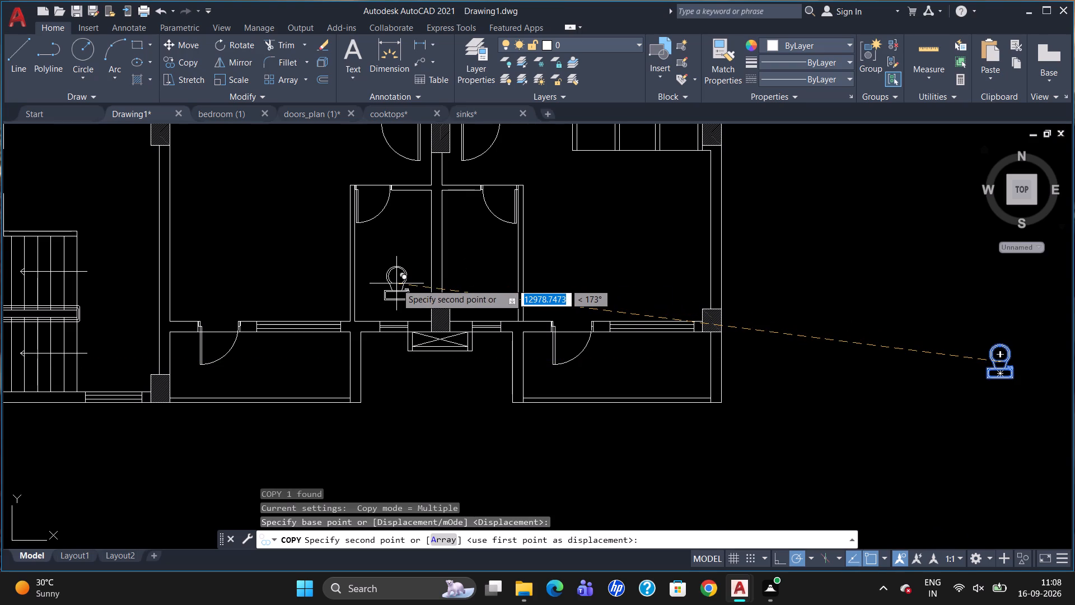
scroll(361, 299, down, 2)
scroll(1, 304, up, 3)
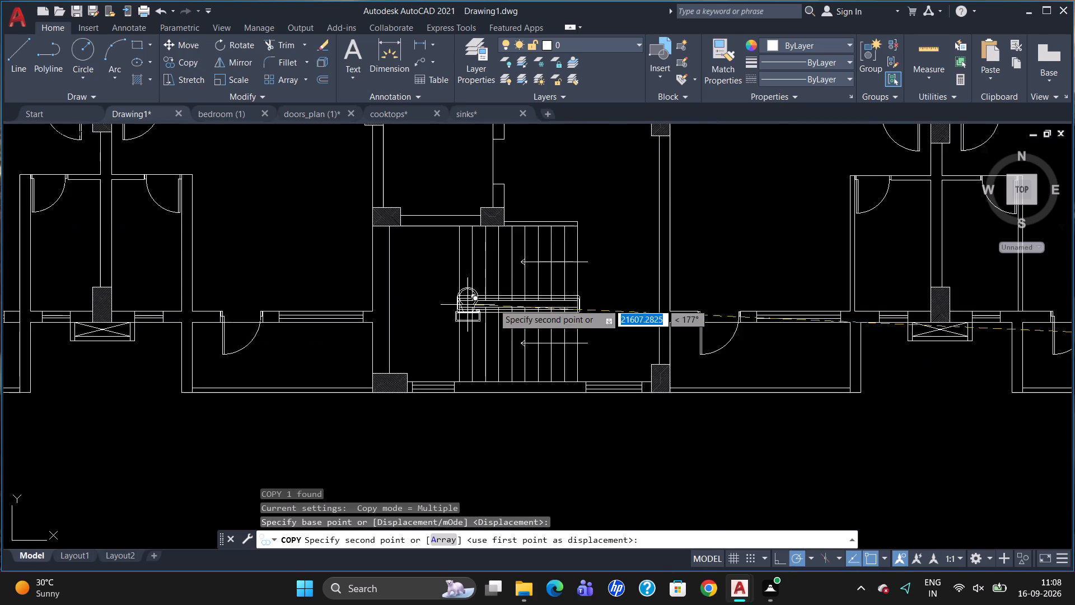
scroll(494, 305, down, 4)
scroll(462, 330, up, 3)
scroll(340, 255, up, 3)
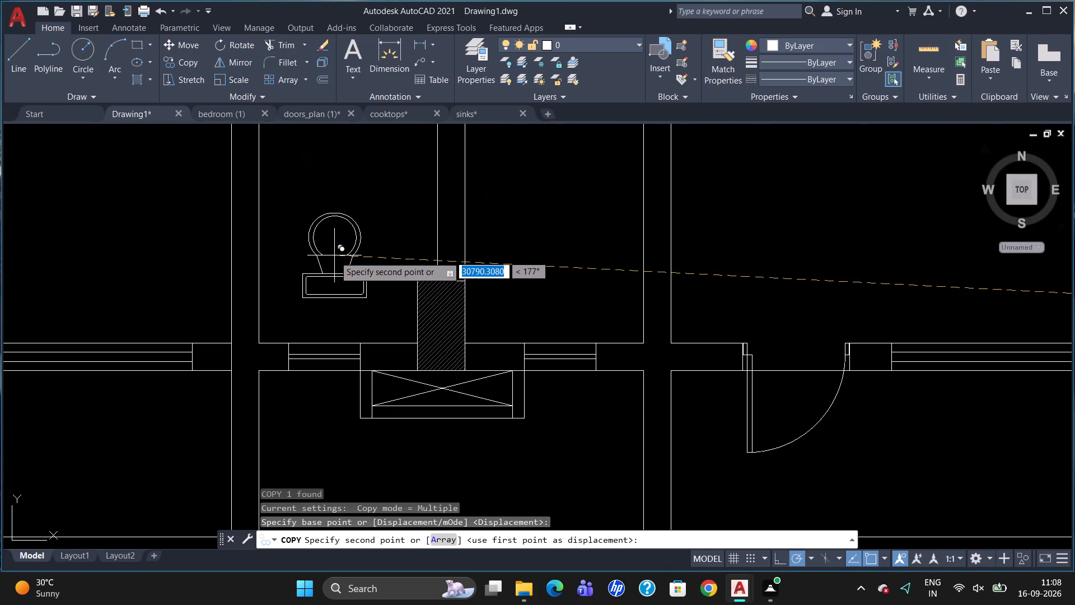